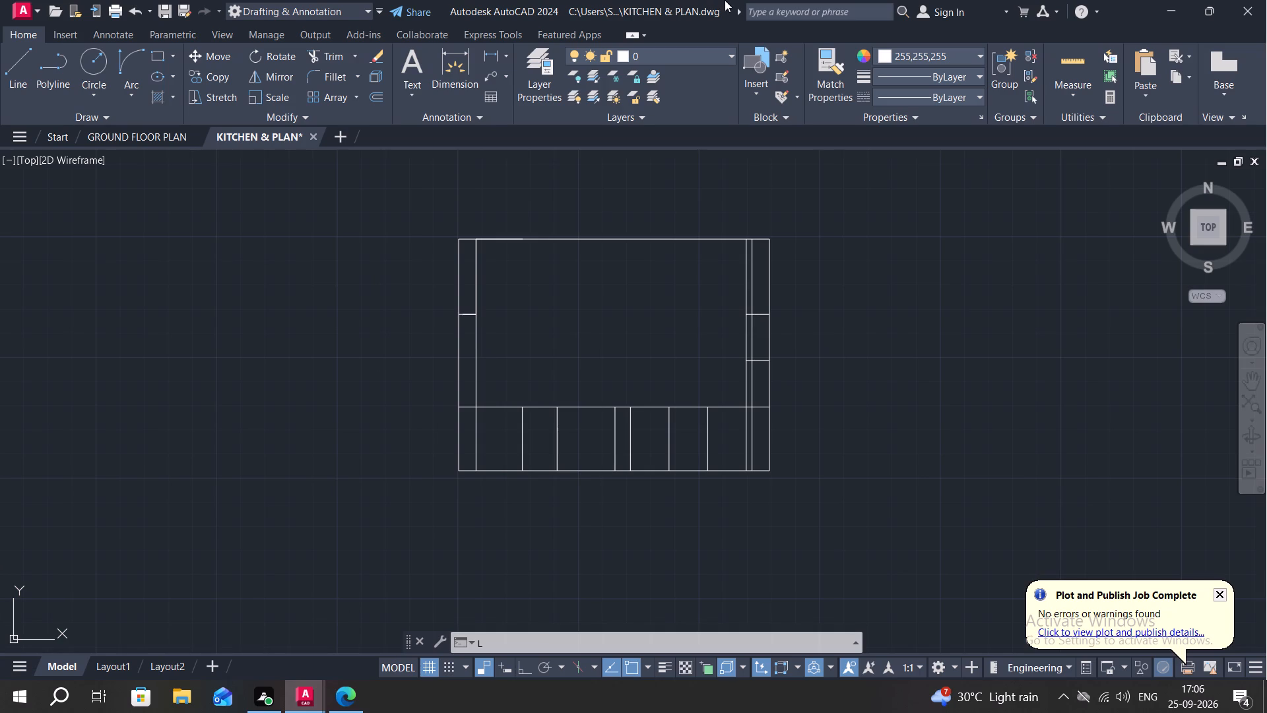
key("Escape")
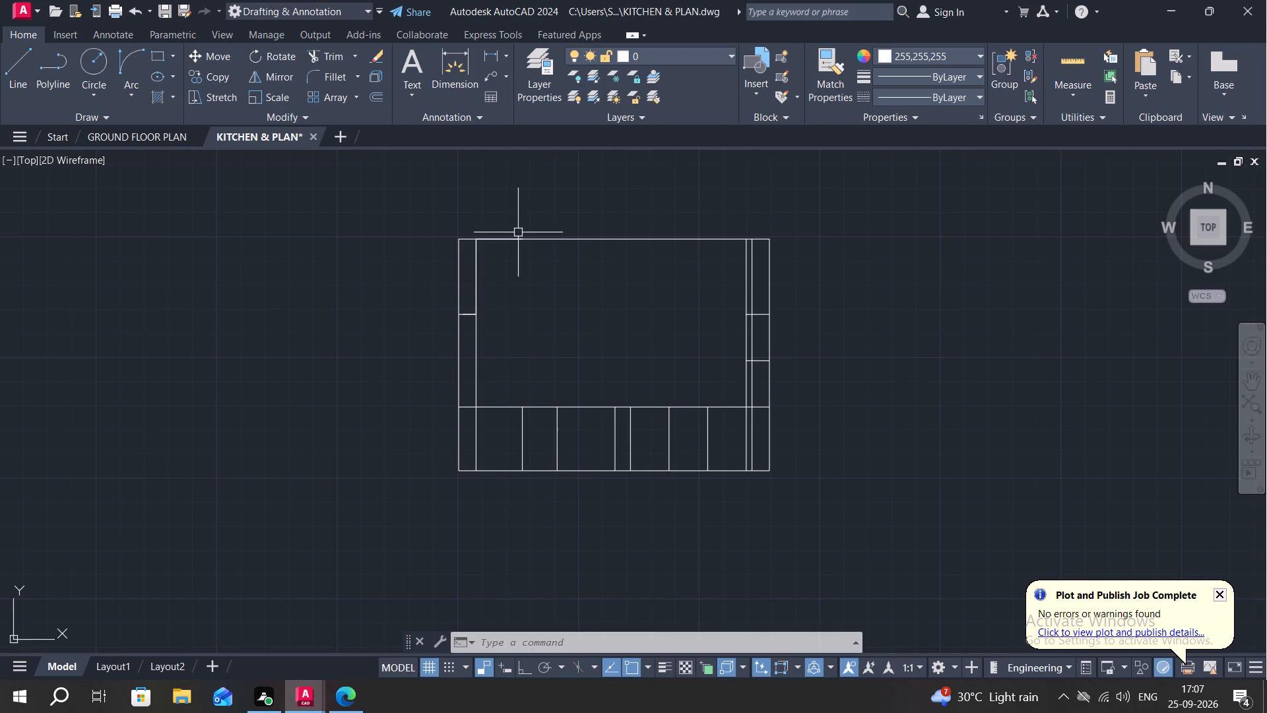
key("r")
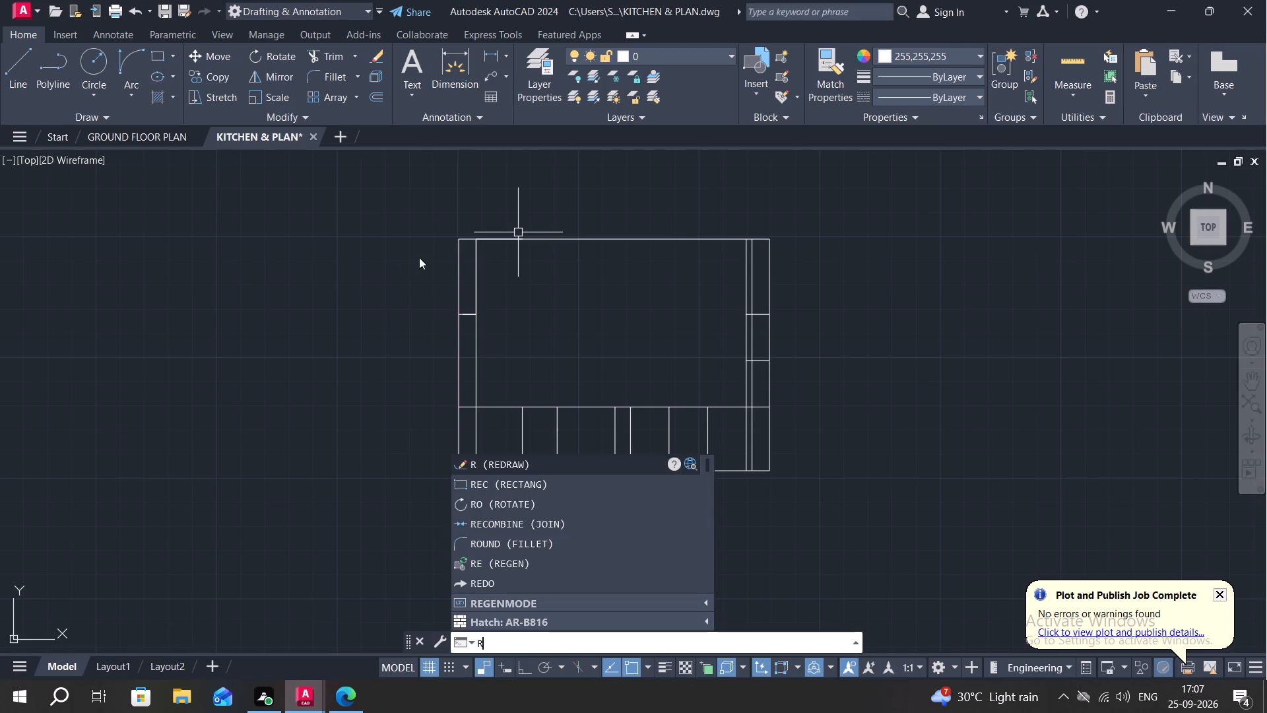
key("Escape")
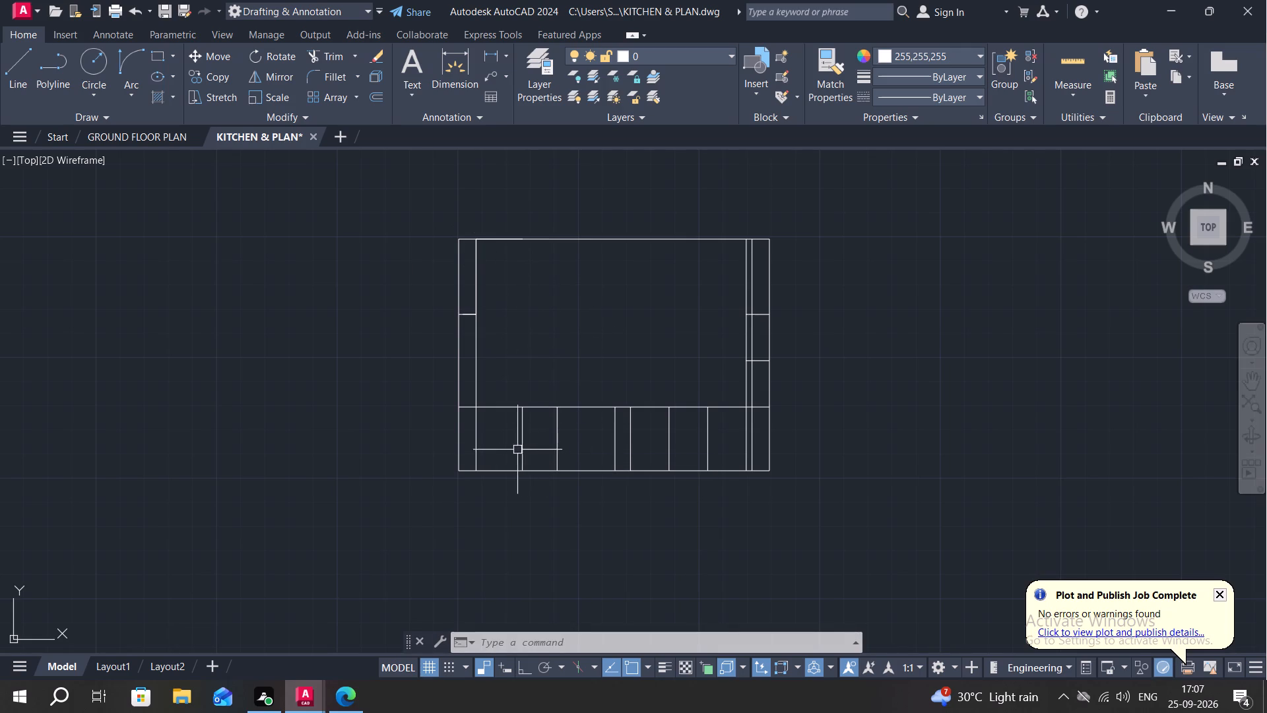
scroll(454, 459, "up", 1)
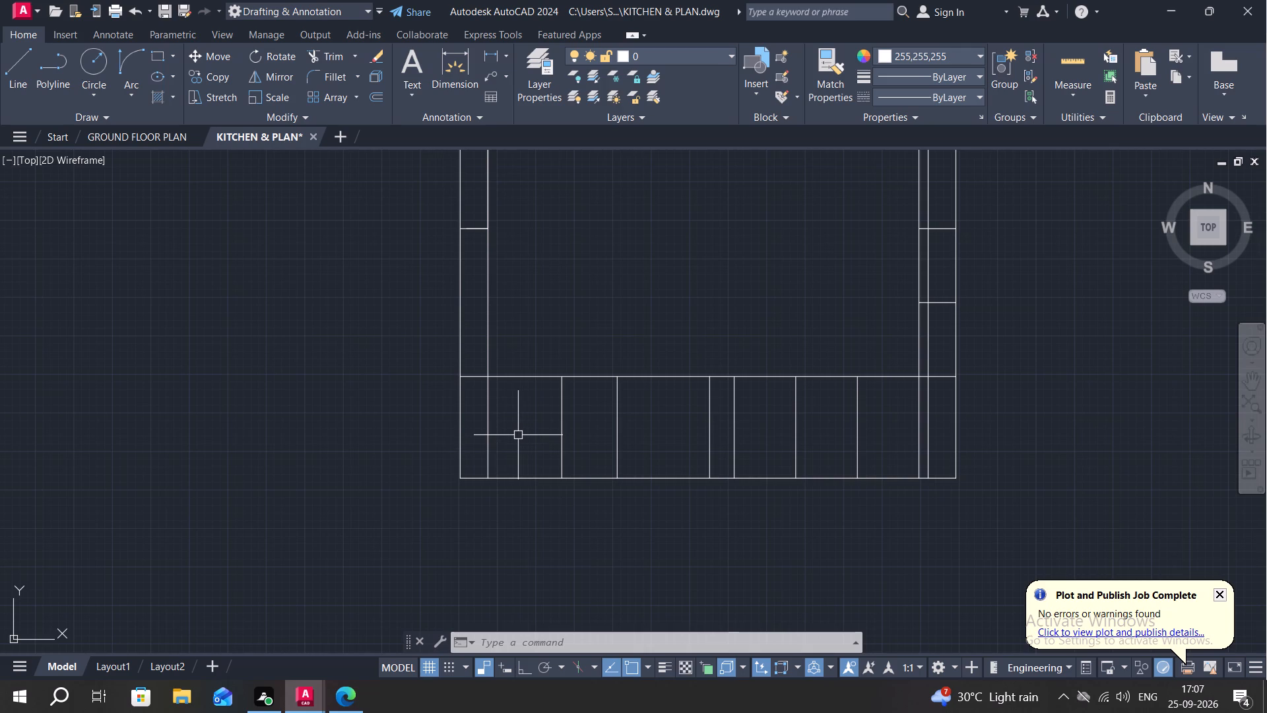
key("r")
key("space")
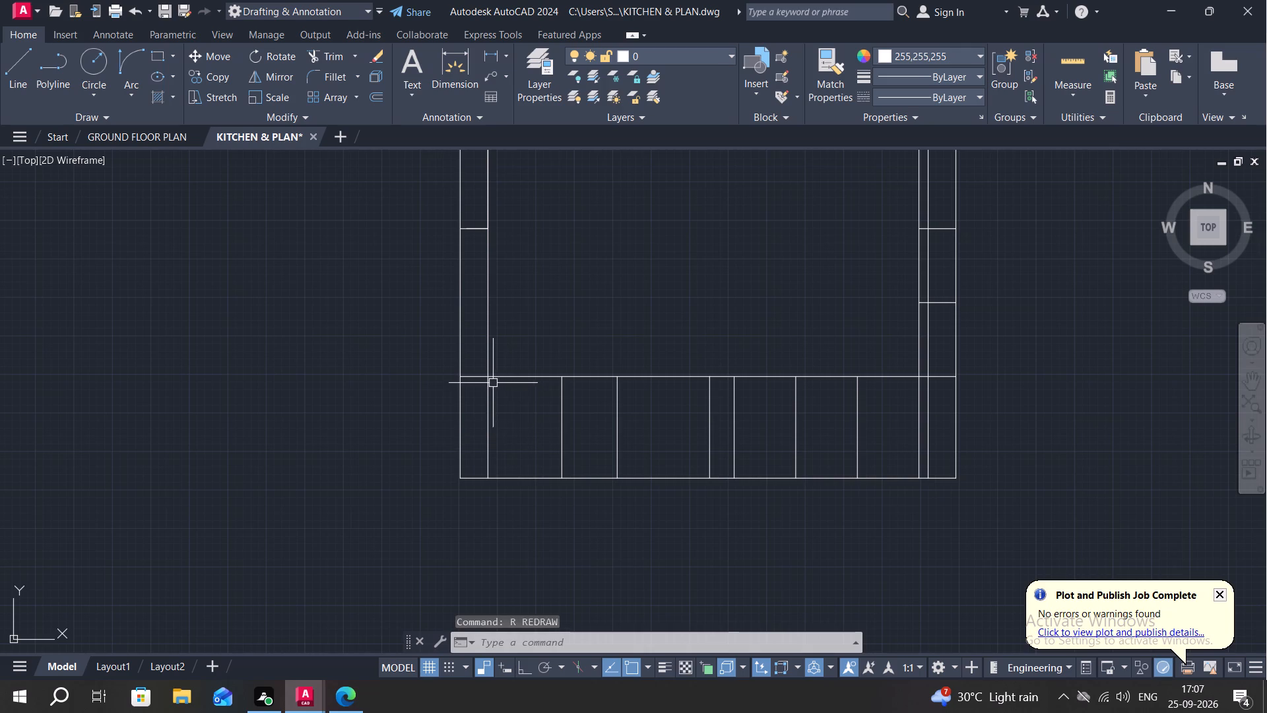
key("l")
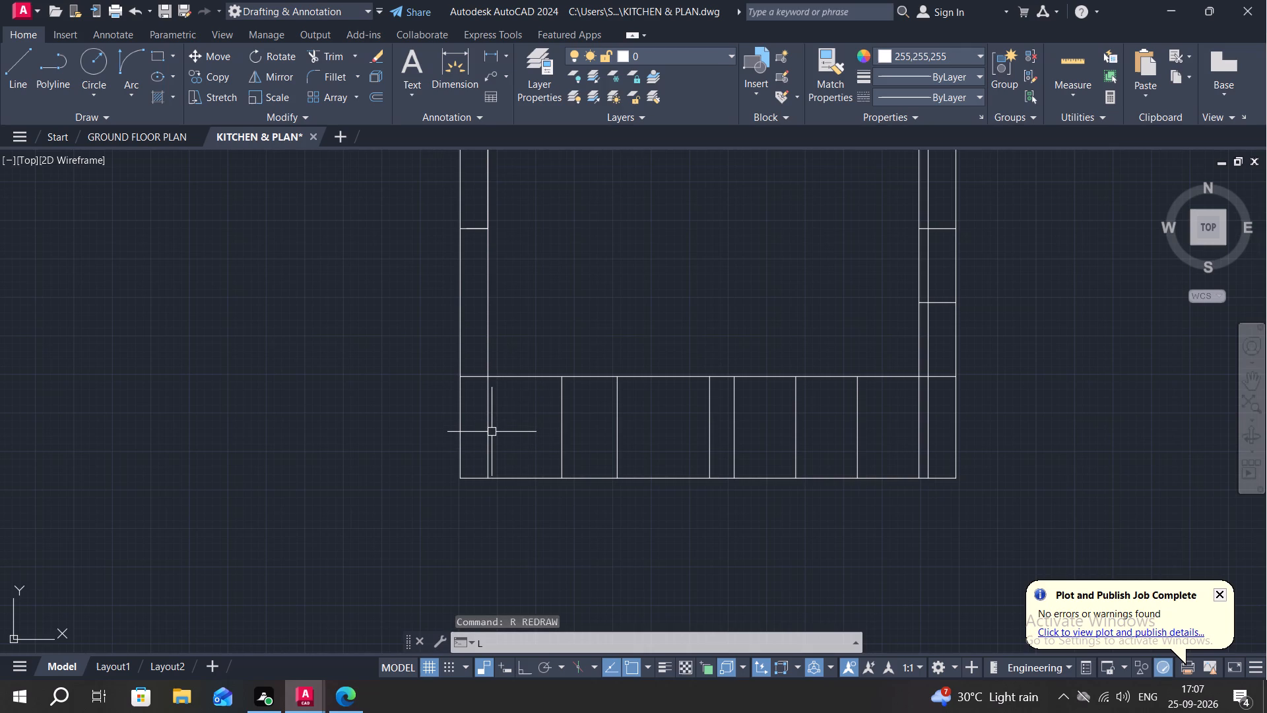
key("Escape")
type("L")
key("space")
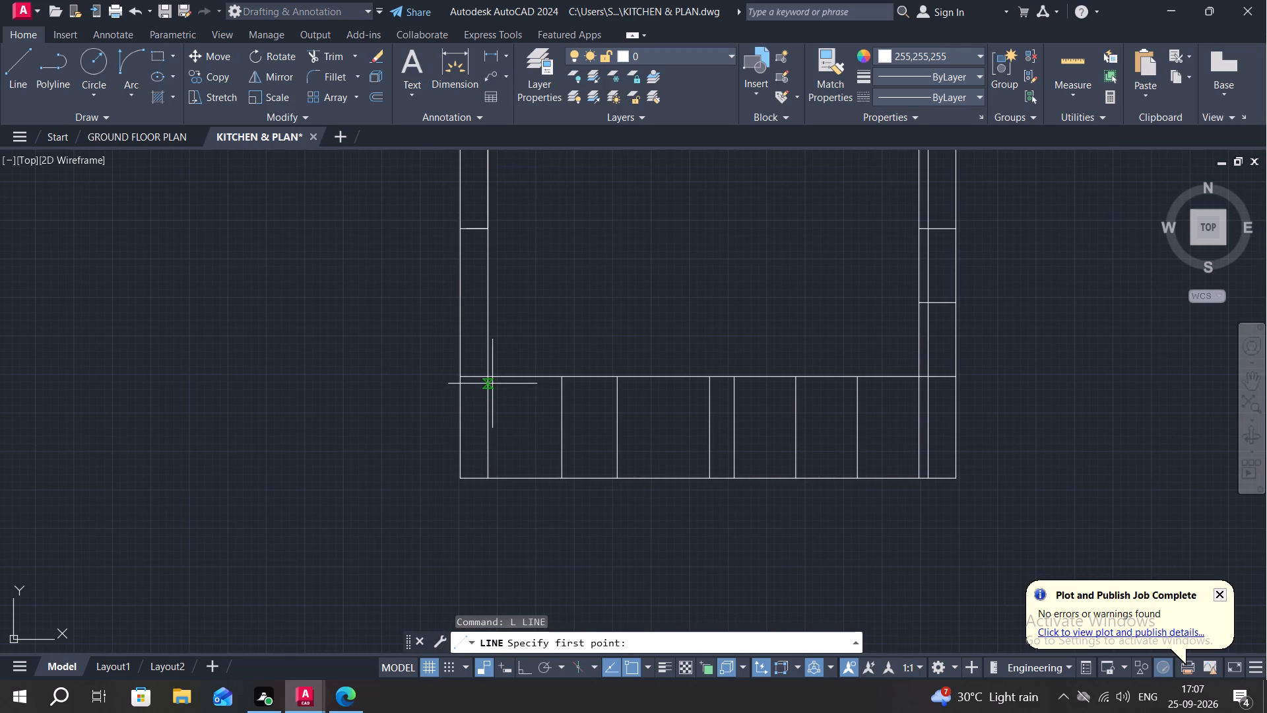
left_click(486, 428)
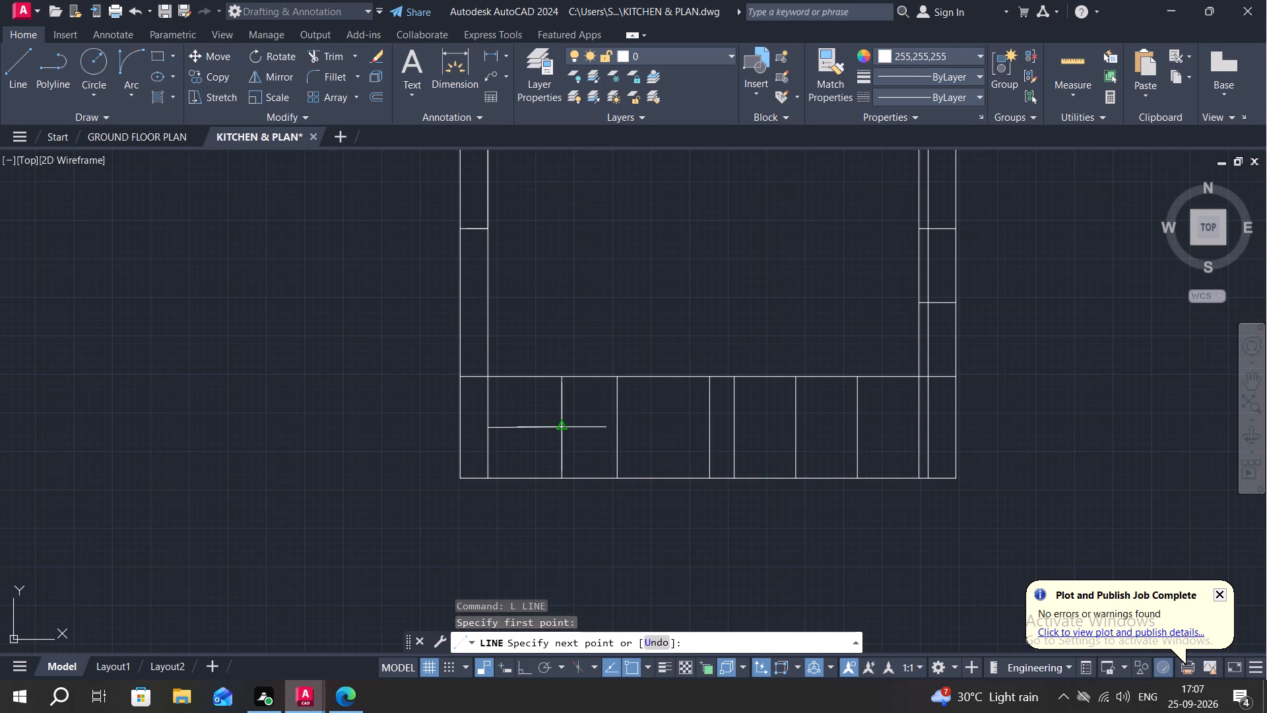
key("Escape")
Draw a horizontal line at mid-height across the bottom row's second cell from the left, between its side lines' midpoints.
key("l")
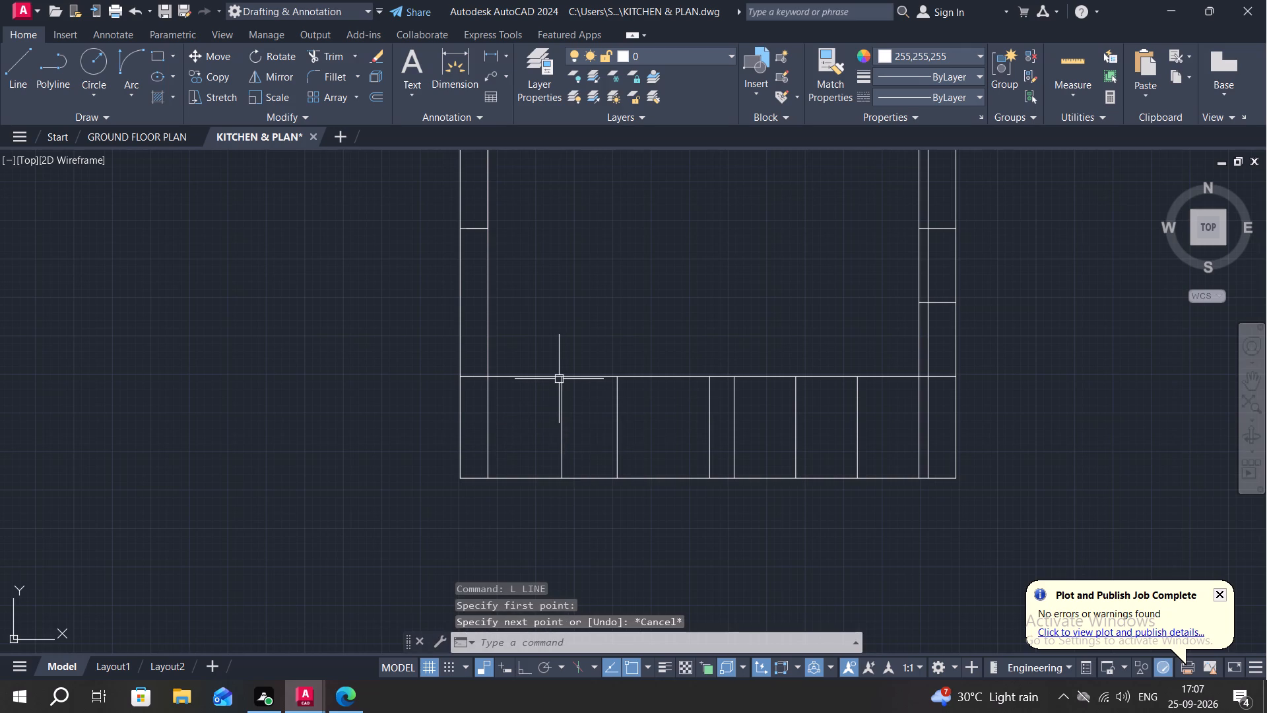
key("space")
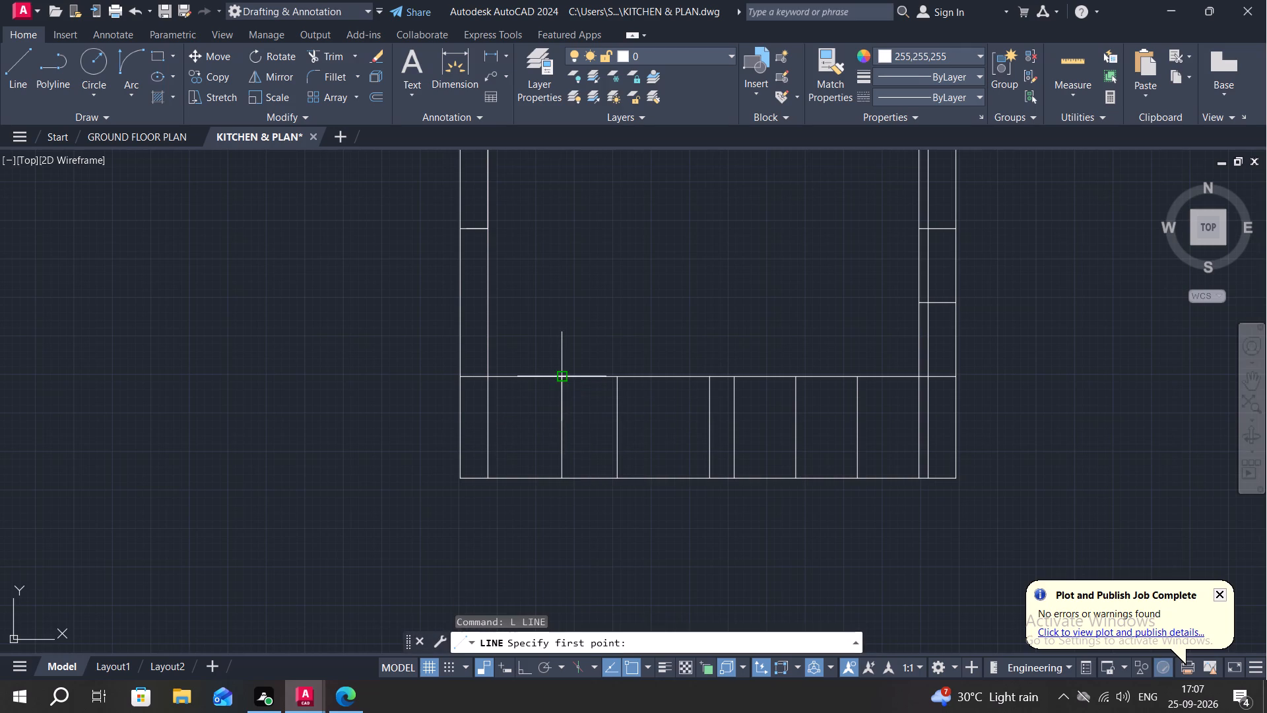
left_click(560, 431)
left_click(488, 425)
key("Escape")
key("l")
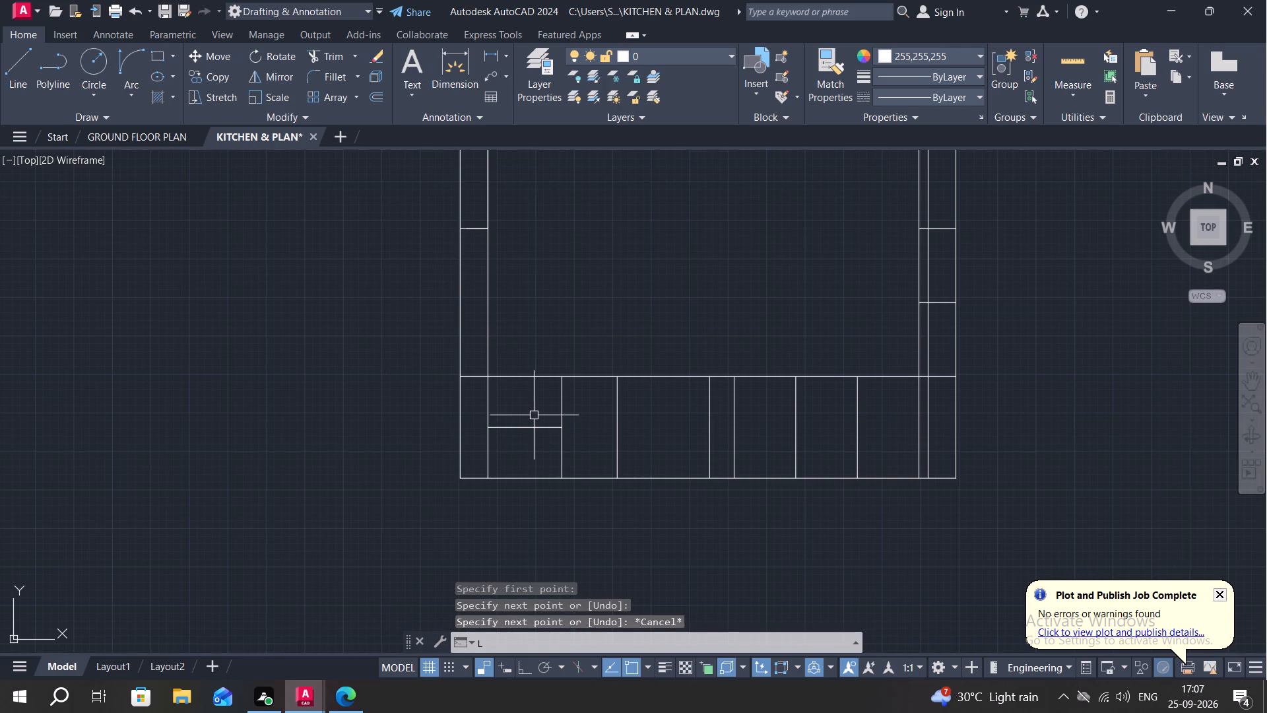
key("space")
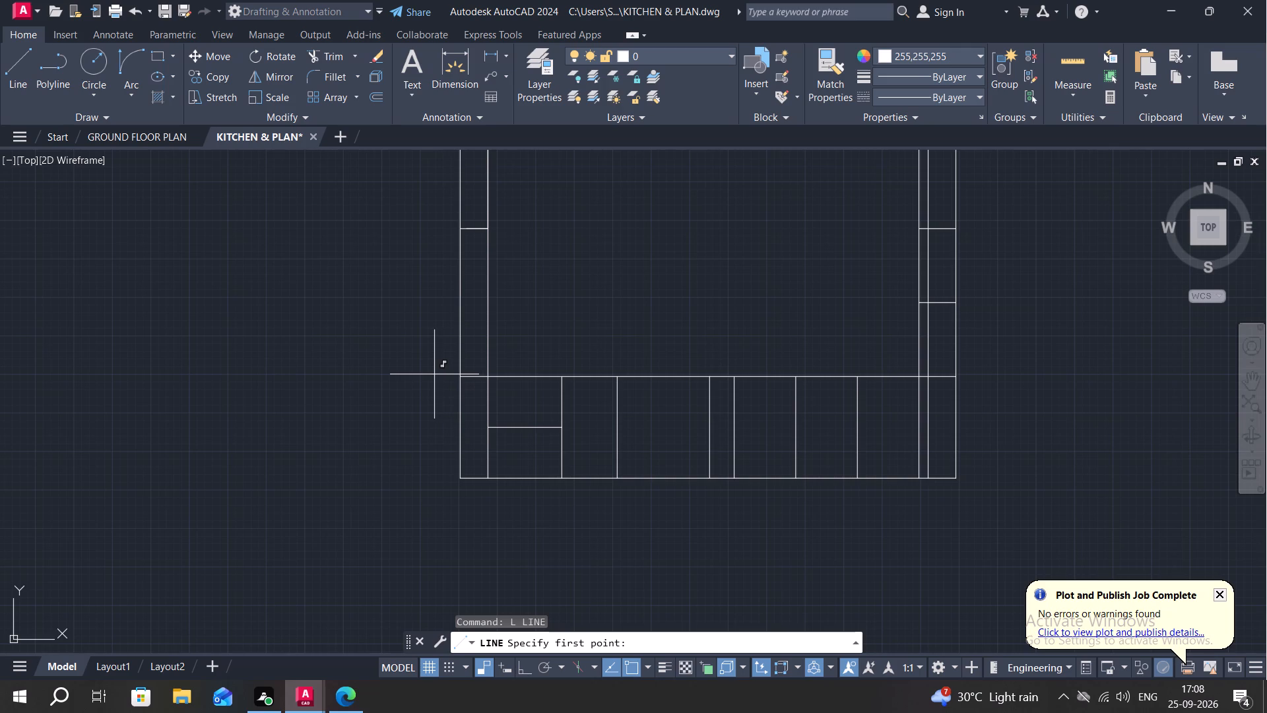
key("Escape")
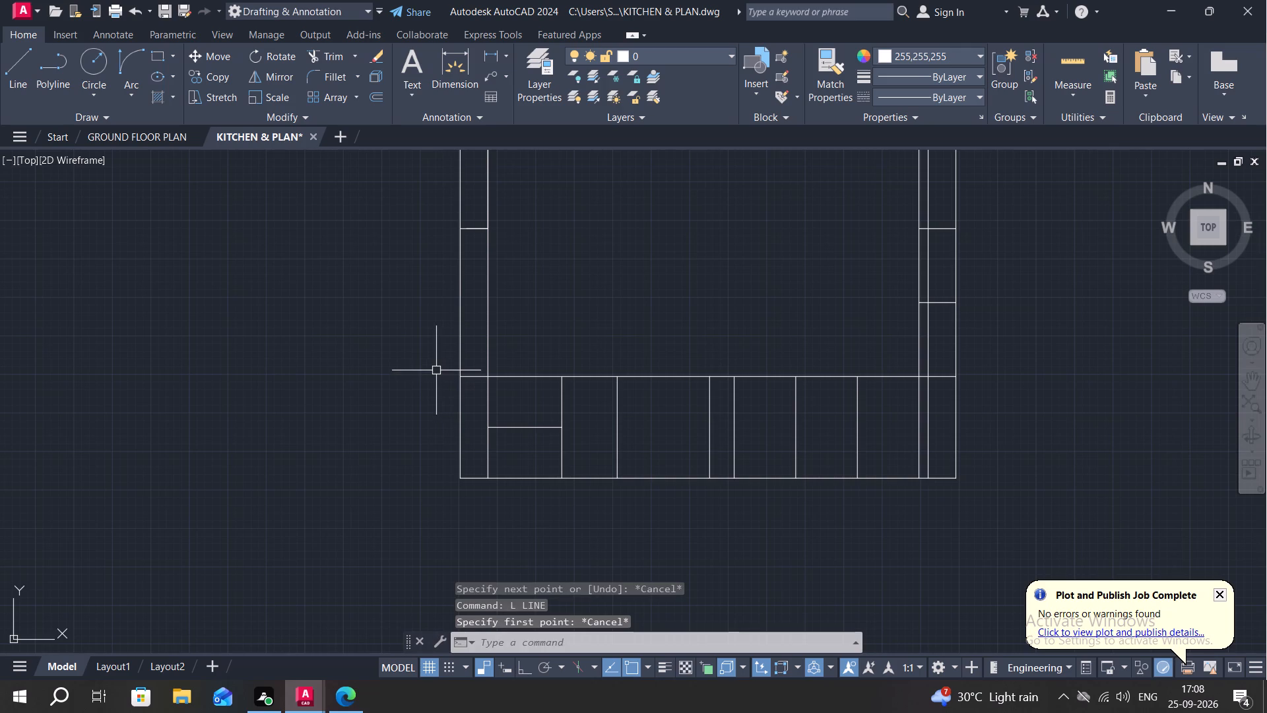
Offset the drawing's bottom line 3" upward.
key("o")
key("space")
key("3")
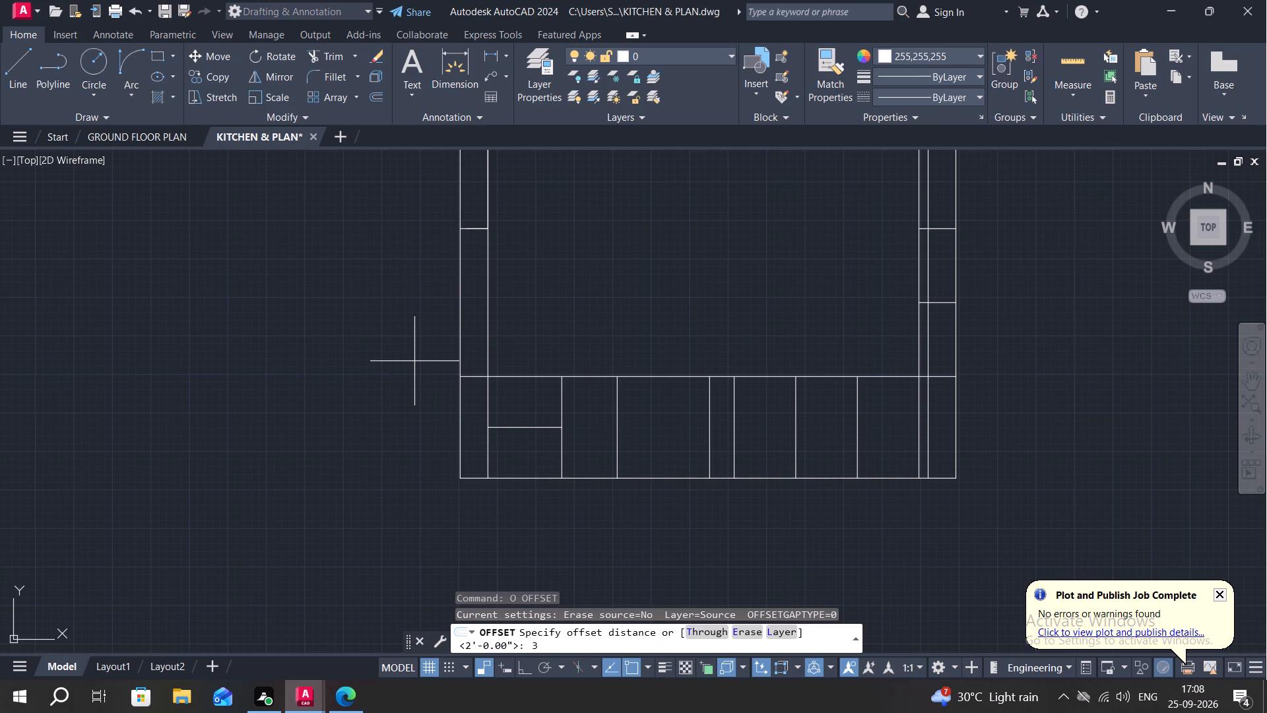
key("shift+quotedbl")
key("Return")
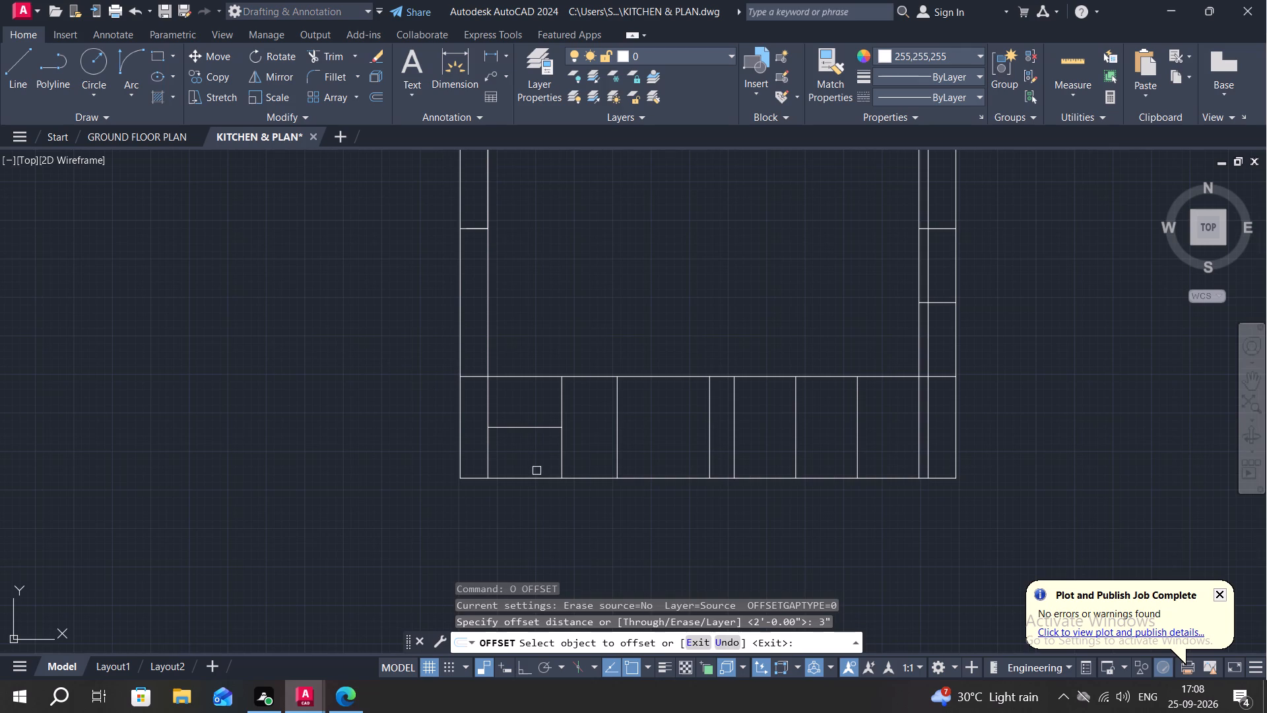
left_click(544, 477)
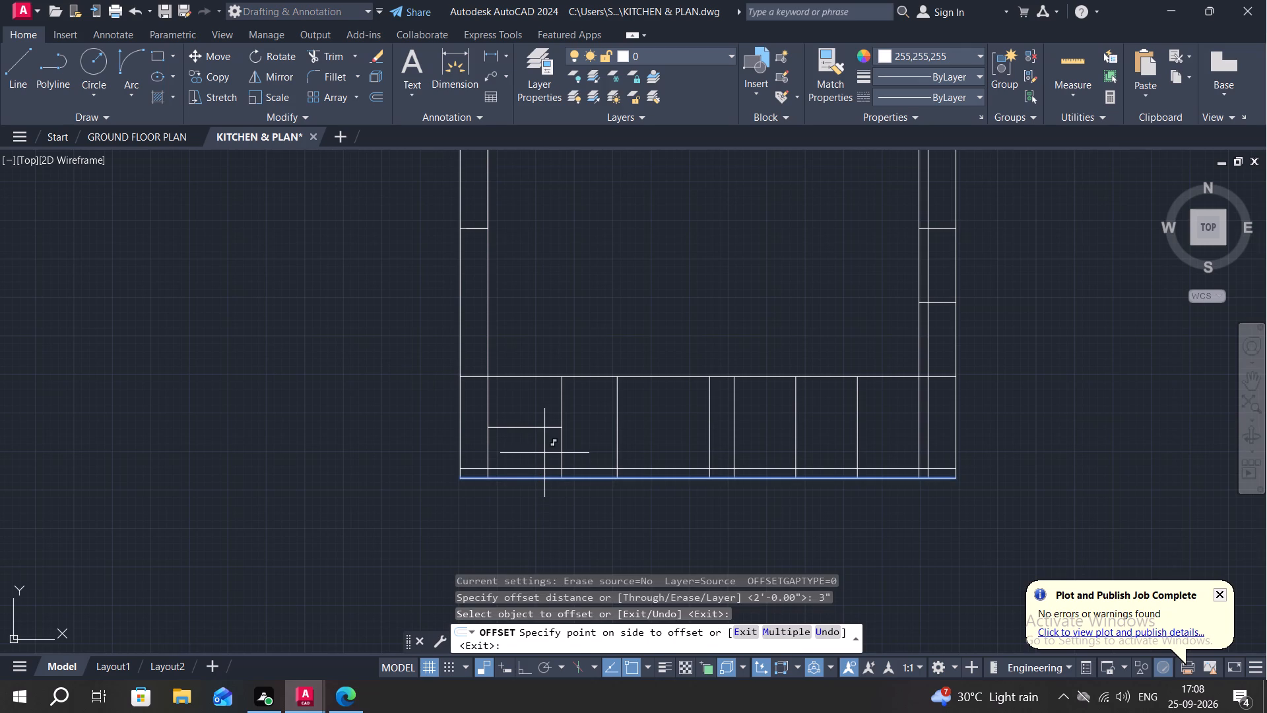
left_click(544, 453)
key("Escape")
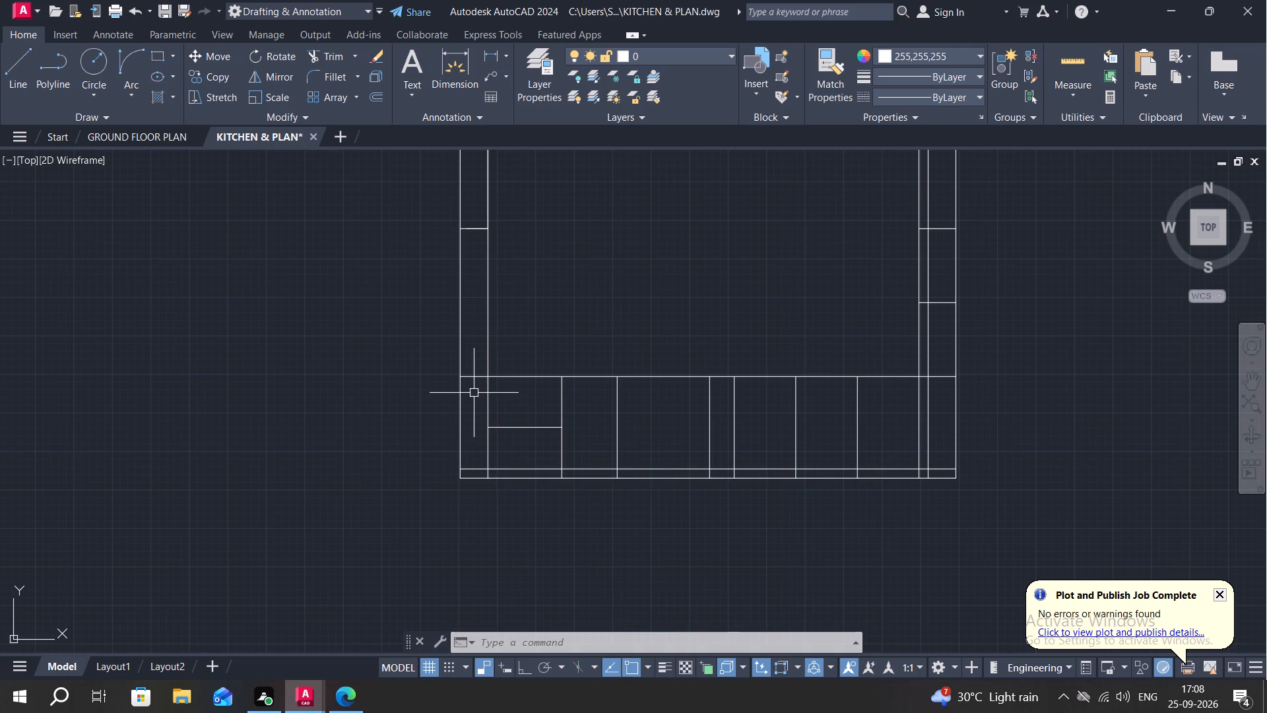
key("Escape")
Draw a diagonal in the second cell's upper half, from its top-left corner to the right end of the dividing line.
key("l")
key("space")
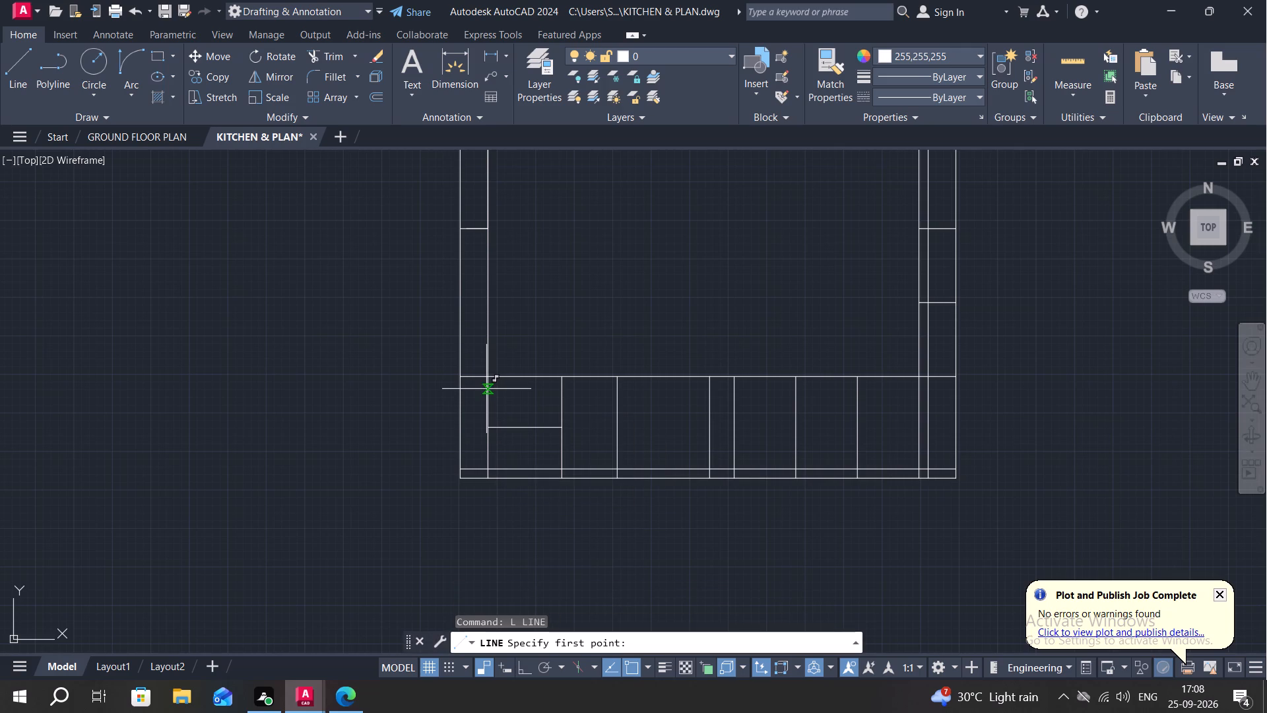
left_click(486, 378)
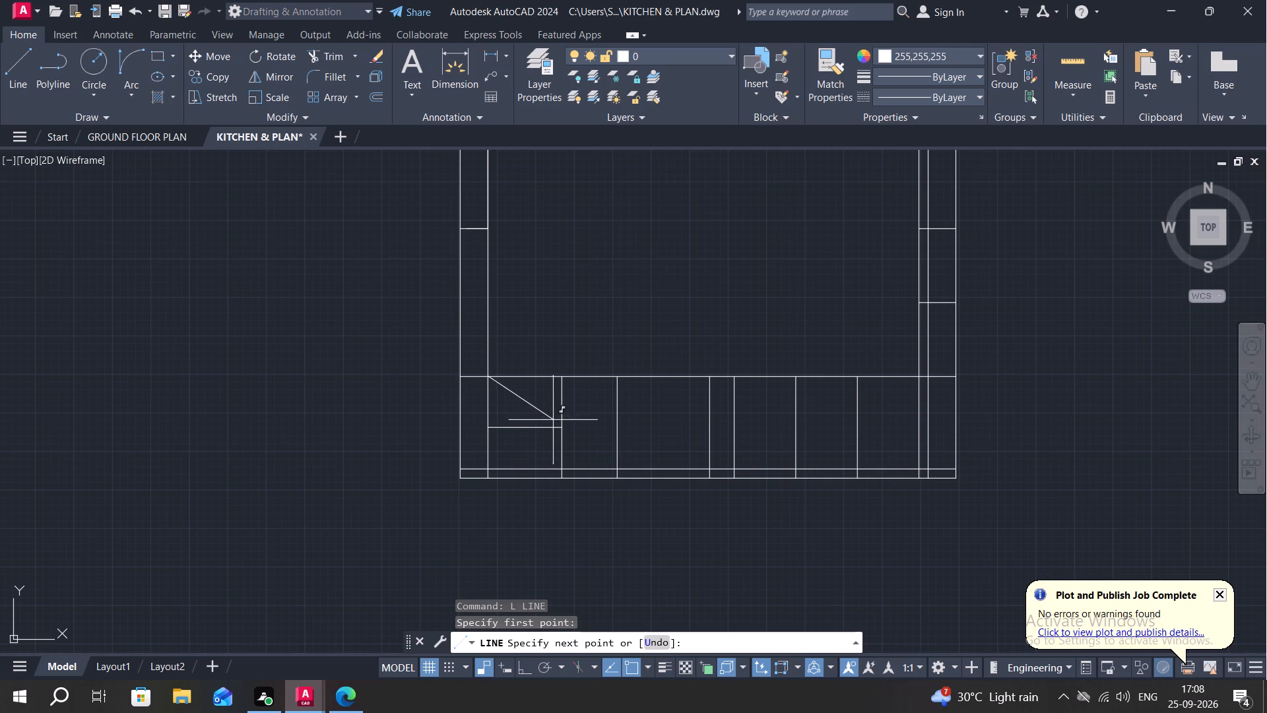
left_click(561, 423)
key("Escape")
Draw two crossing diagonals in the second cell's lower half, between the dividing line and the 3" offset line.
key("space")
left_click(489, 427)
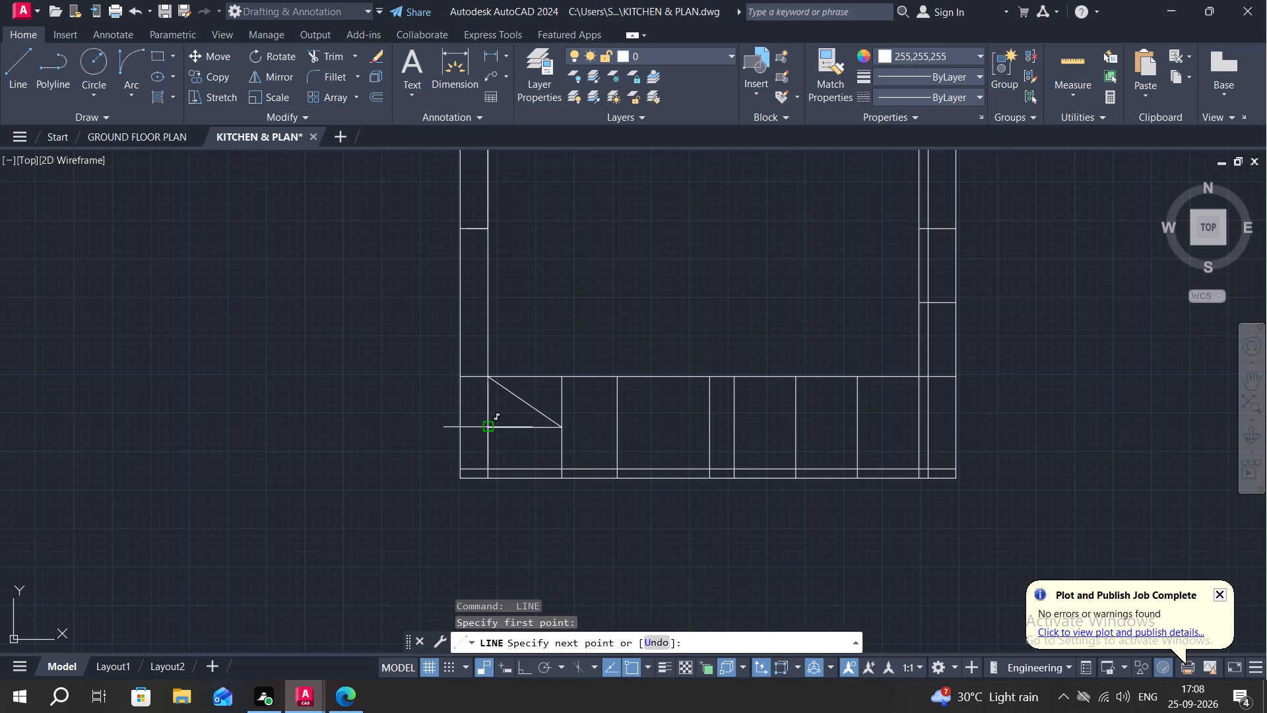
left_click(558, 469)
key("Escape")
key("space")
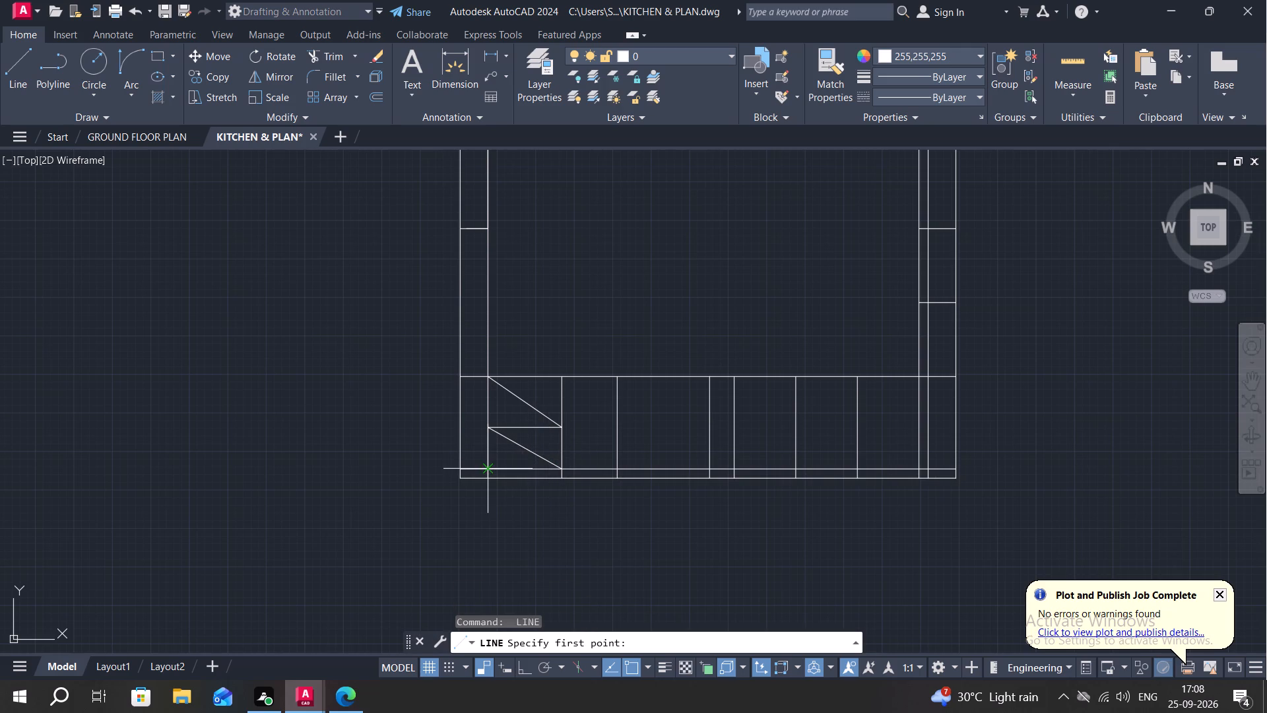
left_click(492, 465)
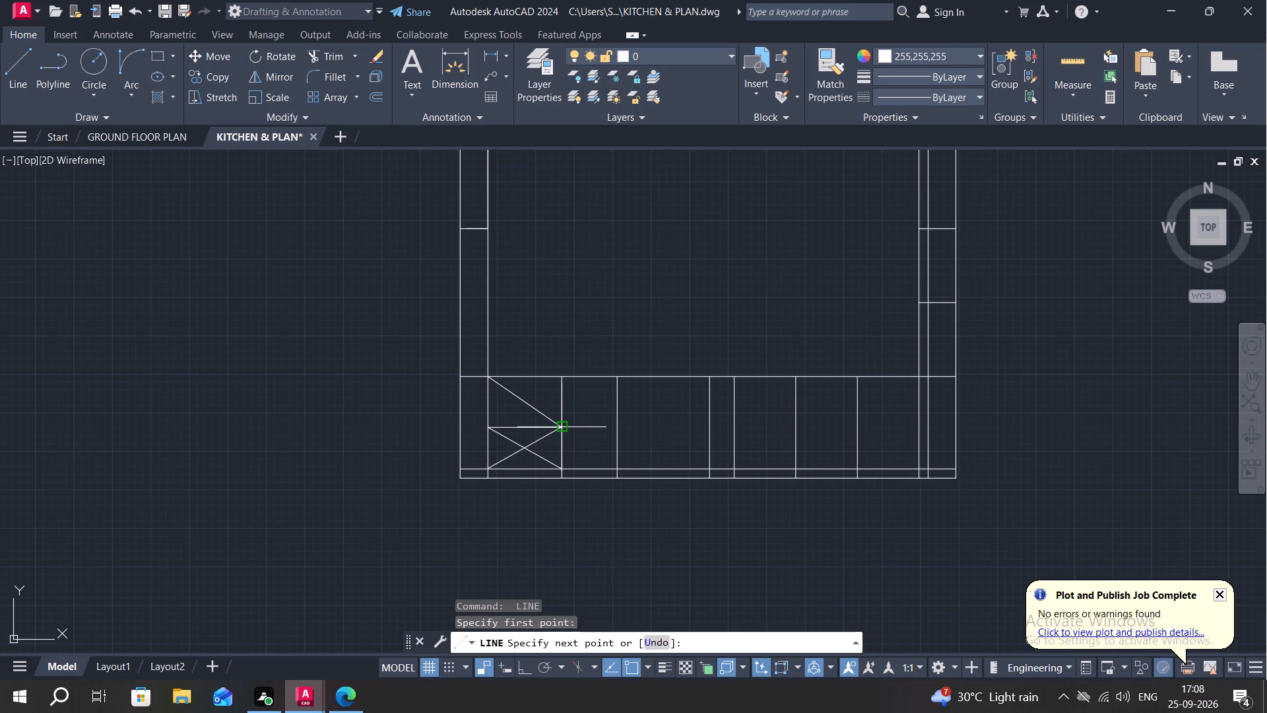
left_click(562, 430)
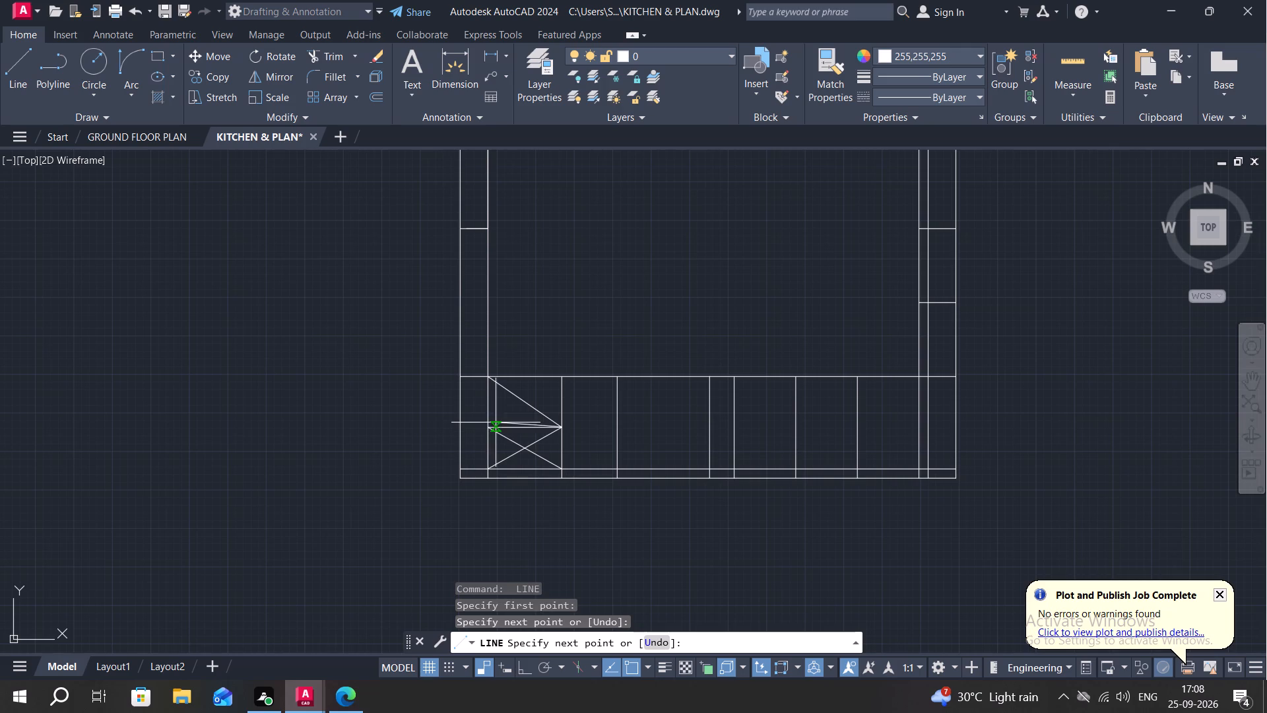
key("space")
Draw the second diagonal of the upper half, from the dividing line's left end to the cell's top-right corner.
key("space")
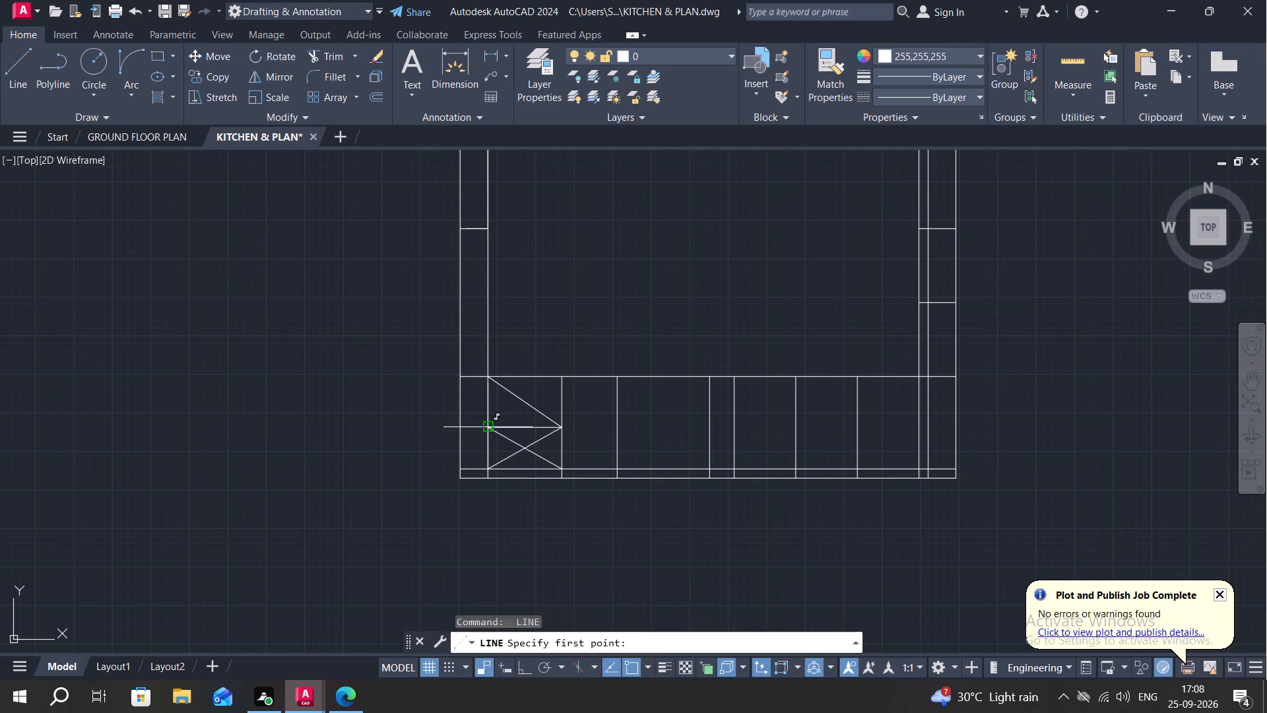
left_click(486, 424)
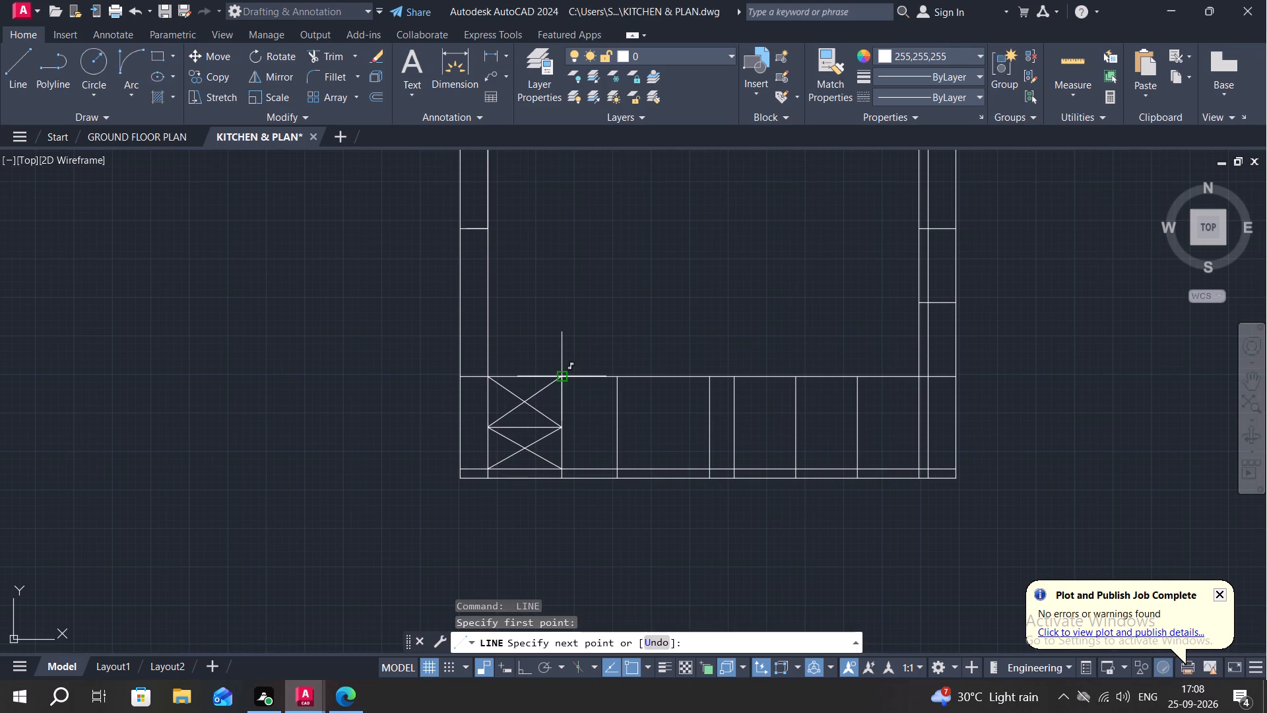
left_click(560, 379)
key("Escape")
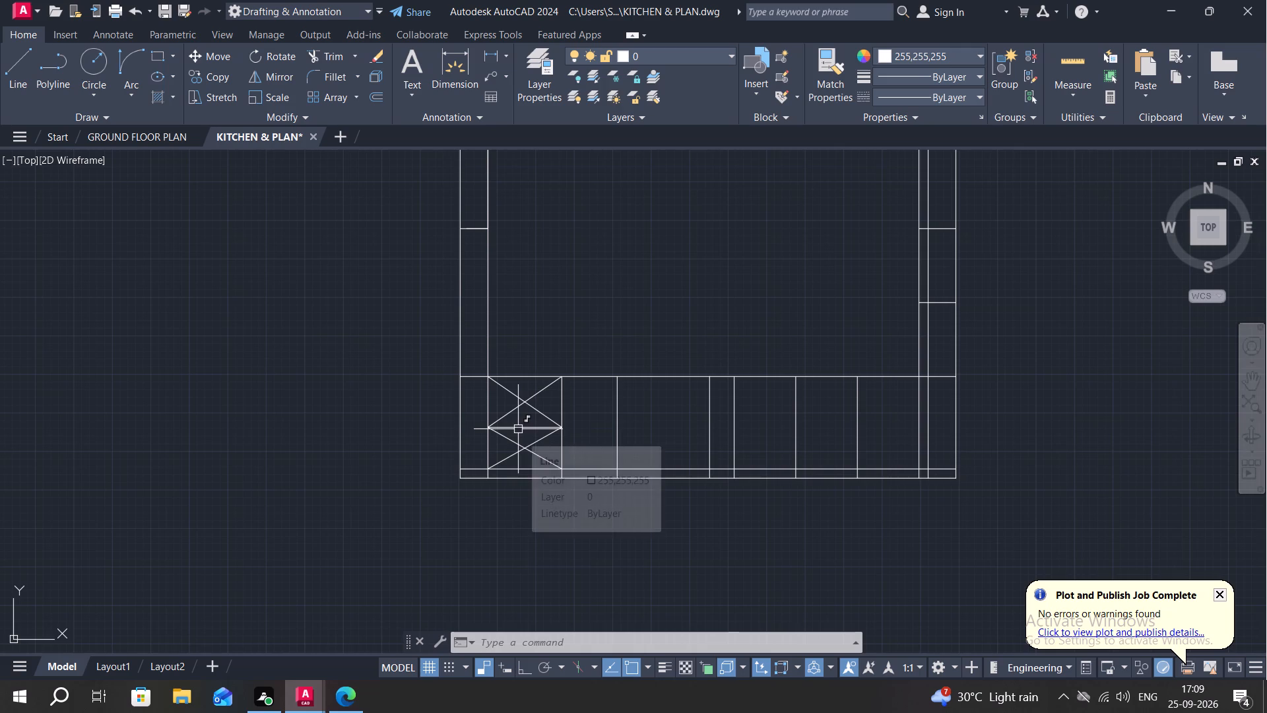
Offset the second cell's horizontal dividing line 1" downward.
scroll(520, 427, "up", 2)
type("O")
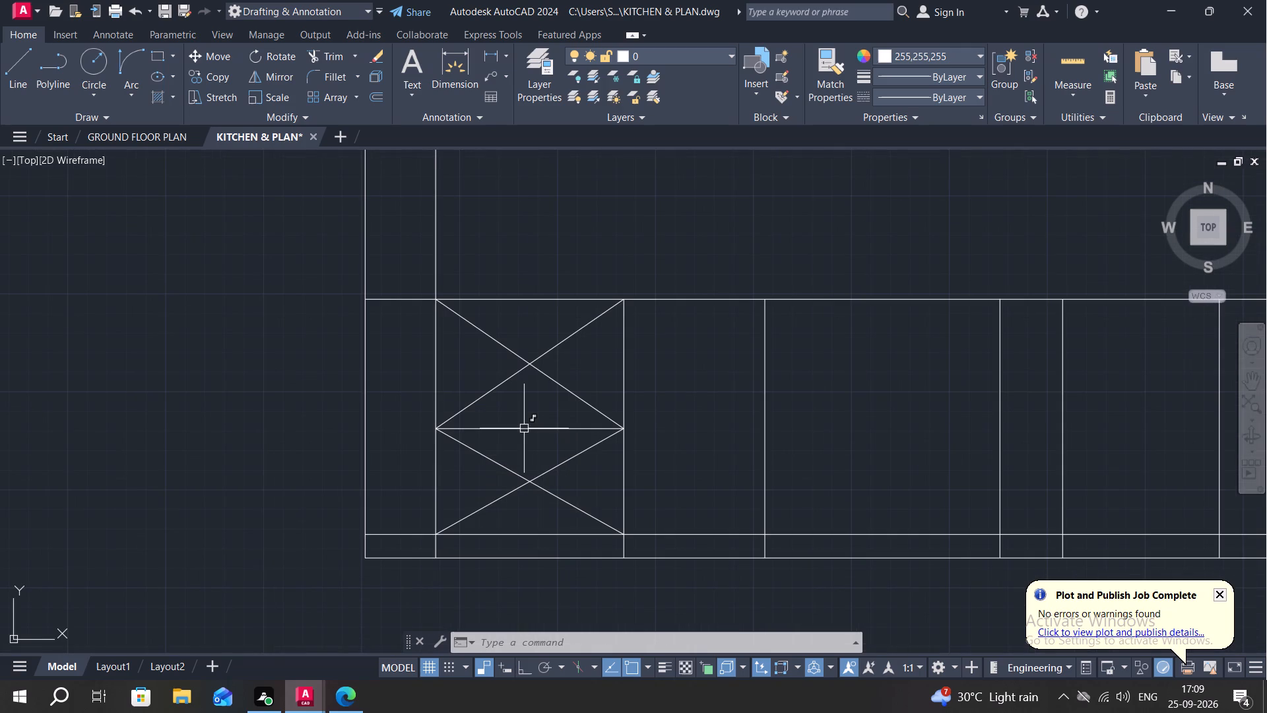
key("space")
key("1")
key("shift+quotedbl")
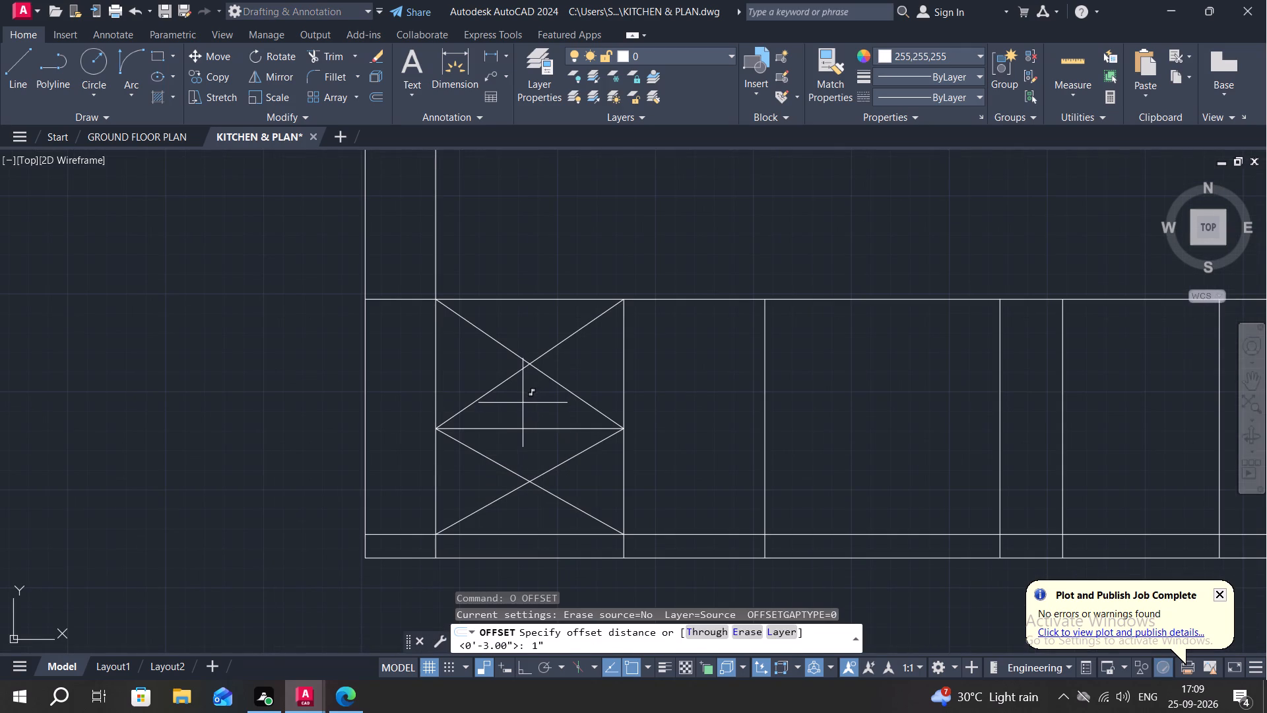
key("Return")
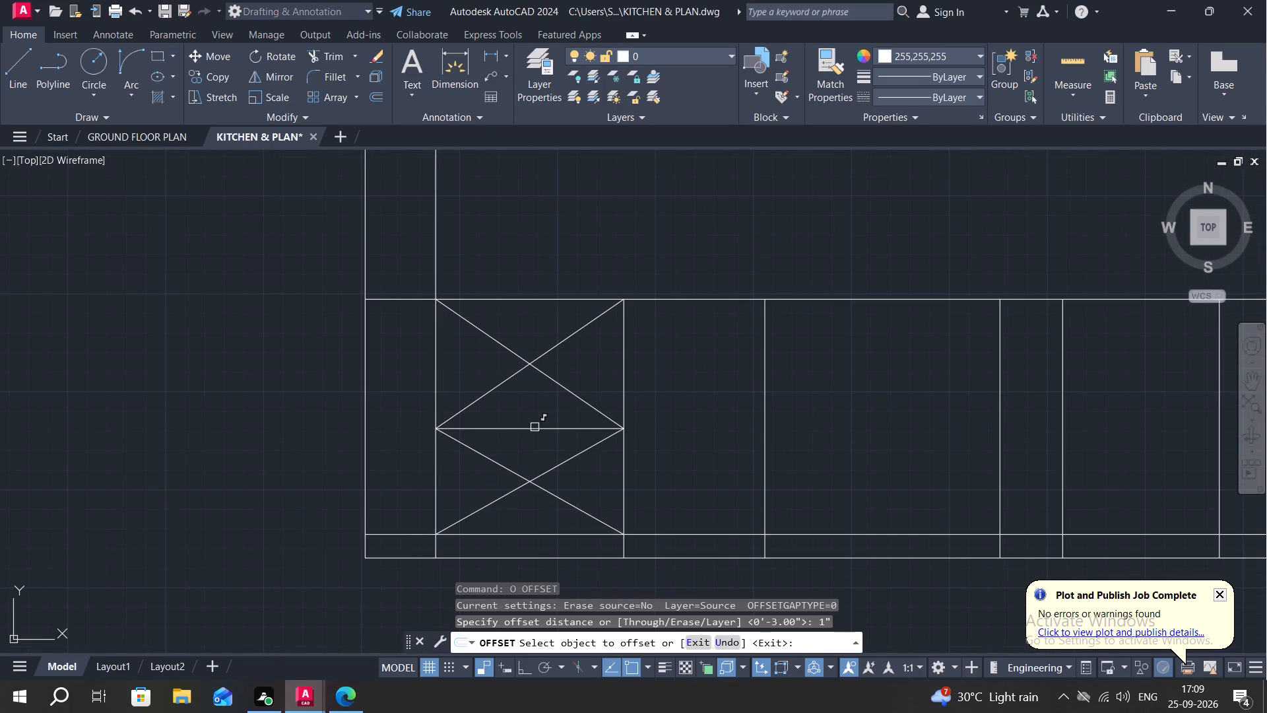
left_click(535, 427)
left_click(538, 440)
key("Escape")
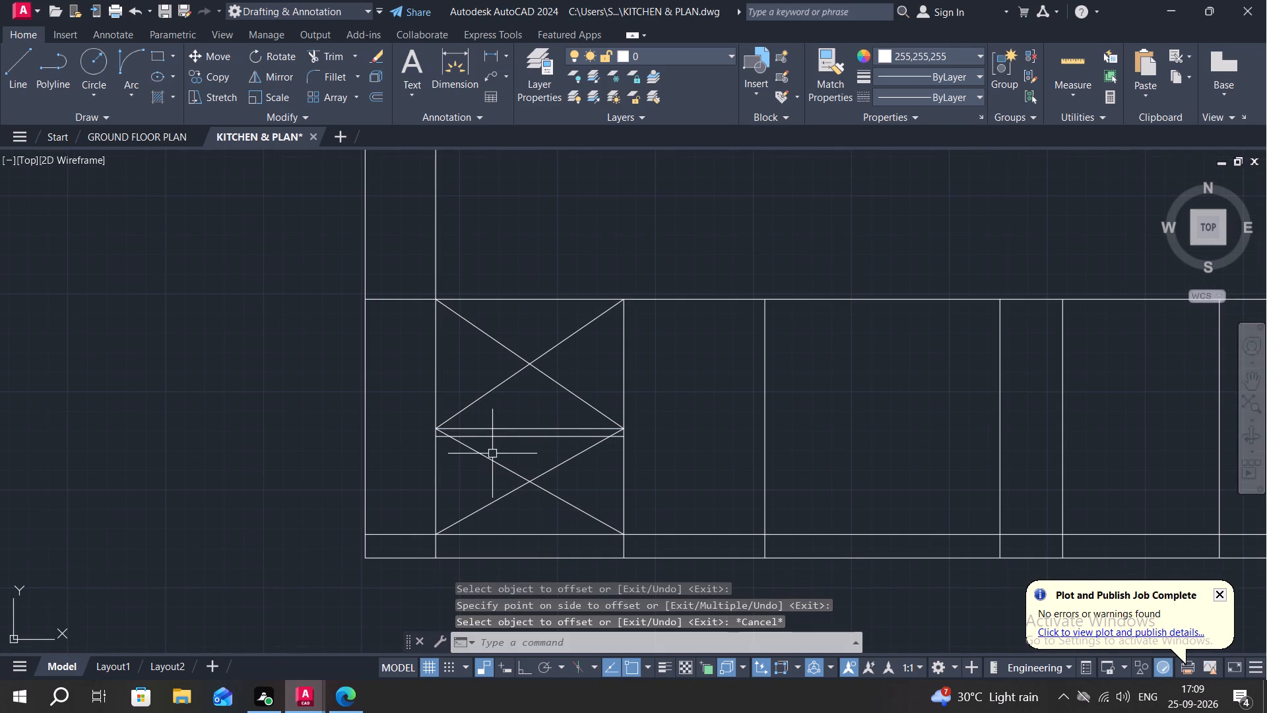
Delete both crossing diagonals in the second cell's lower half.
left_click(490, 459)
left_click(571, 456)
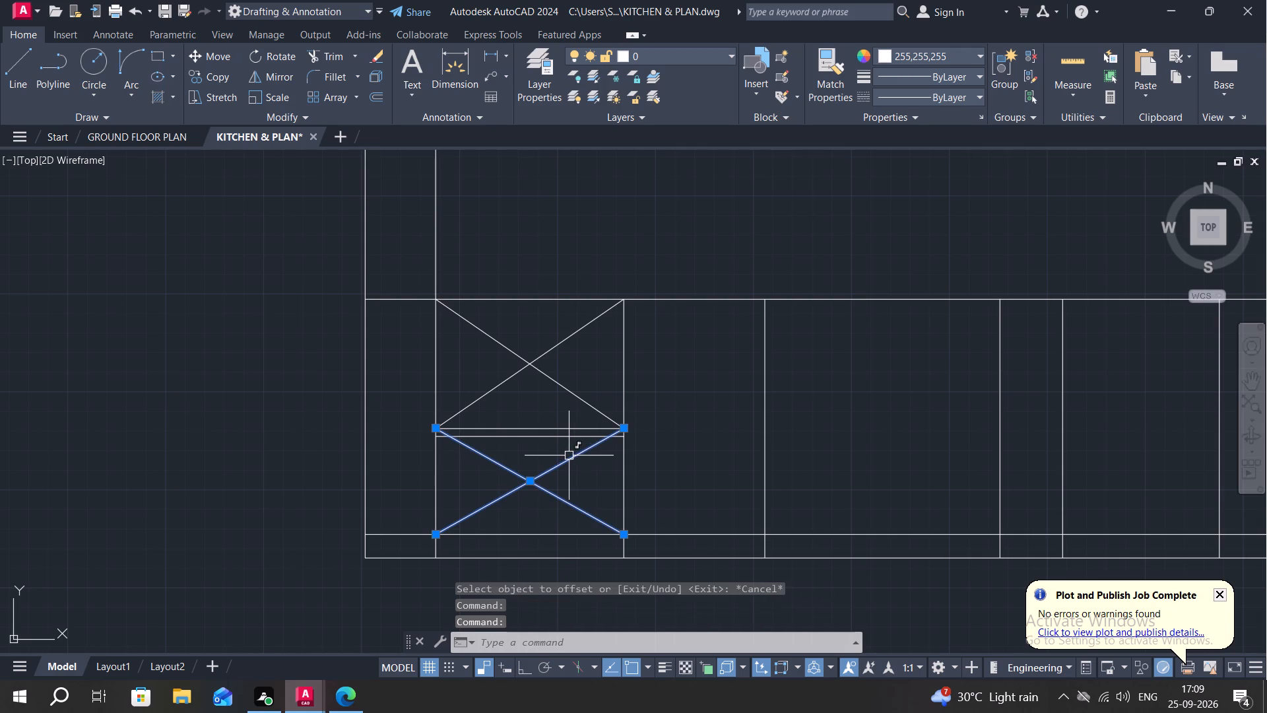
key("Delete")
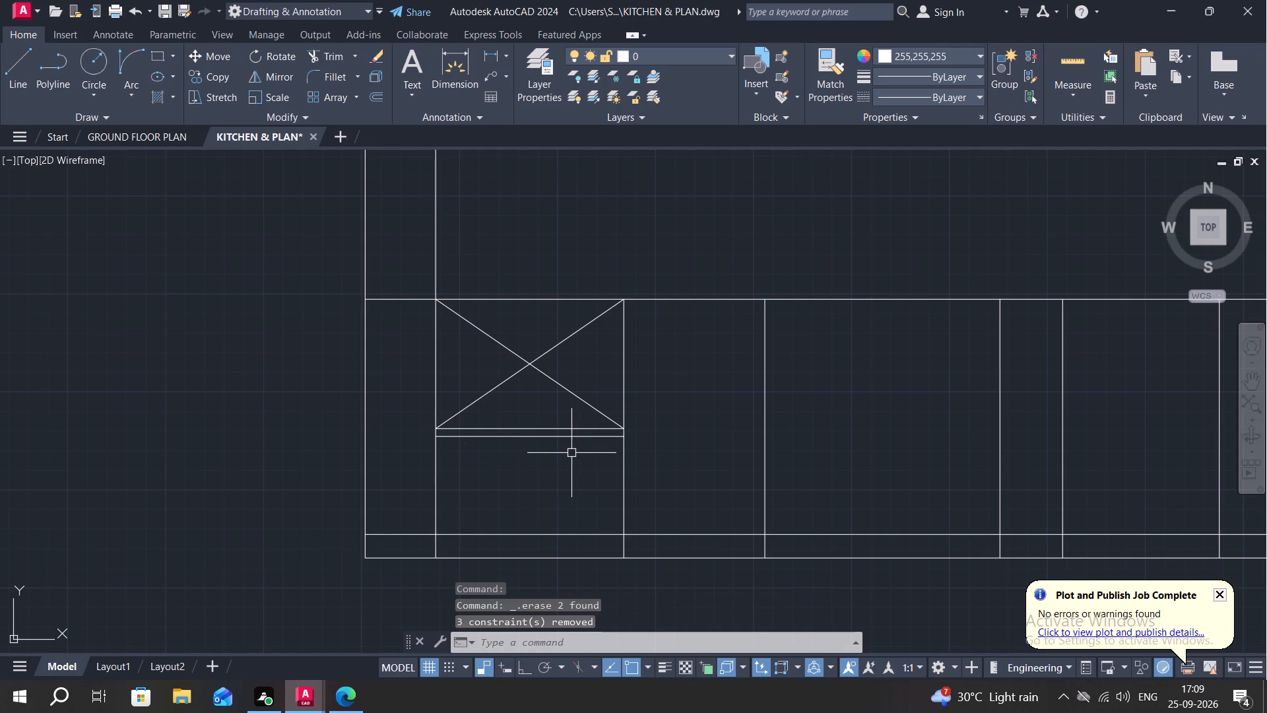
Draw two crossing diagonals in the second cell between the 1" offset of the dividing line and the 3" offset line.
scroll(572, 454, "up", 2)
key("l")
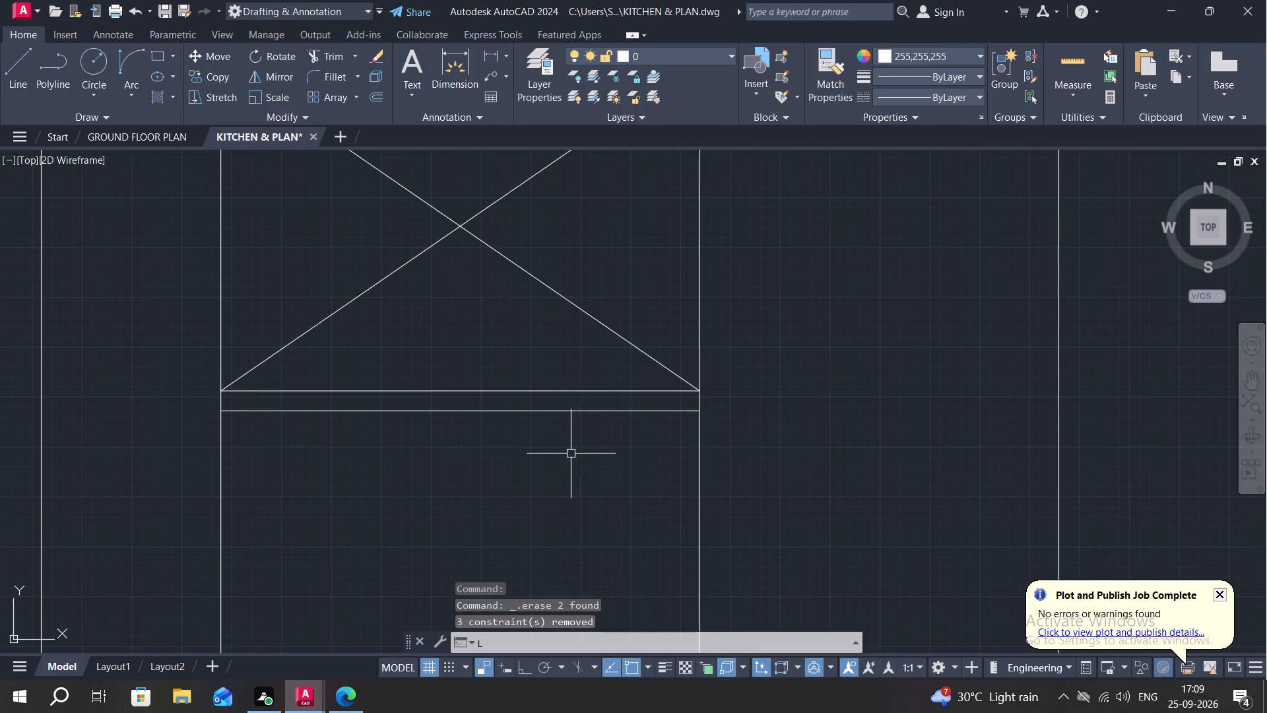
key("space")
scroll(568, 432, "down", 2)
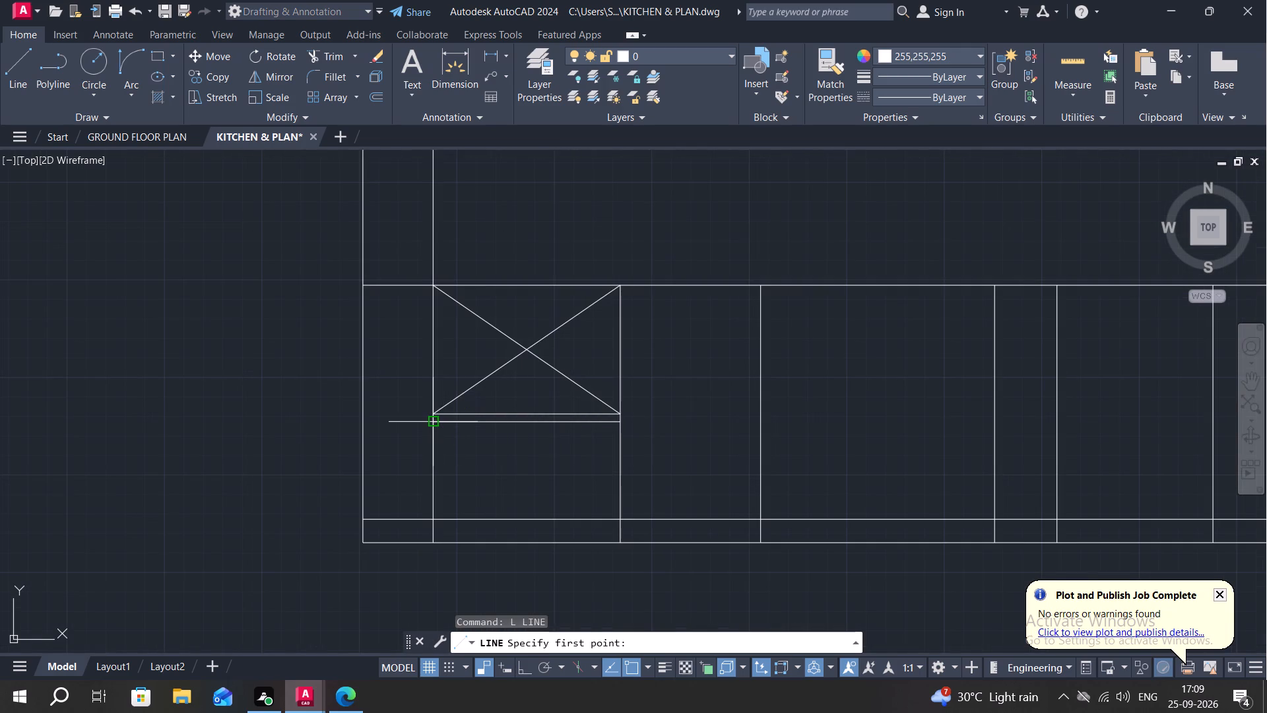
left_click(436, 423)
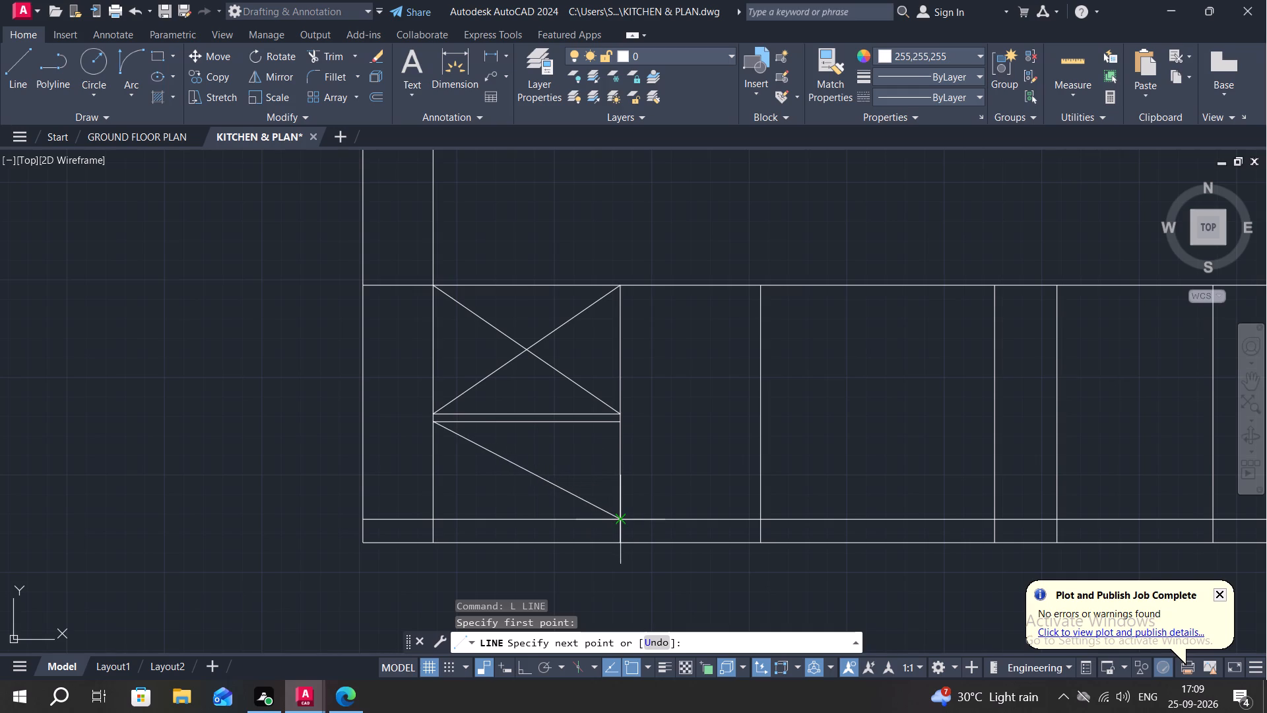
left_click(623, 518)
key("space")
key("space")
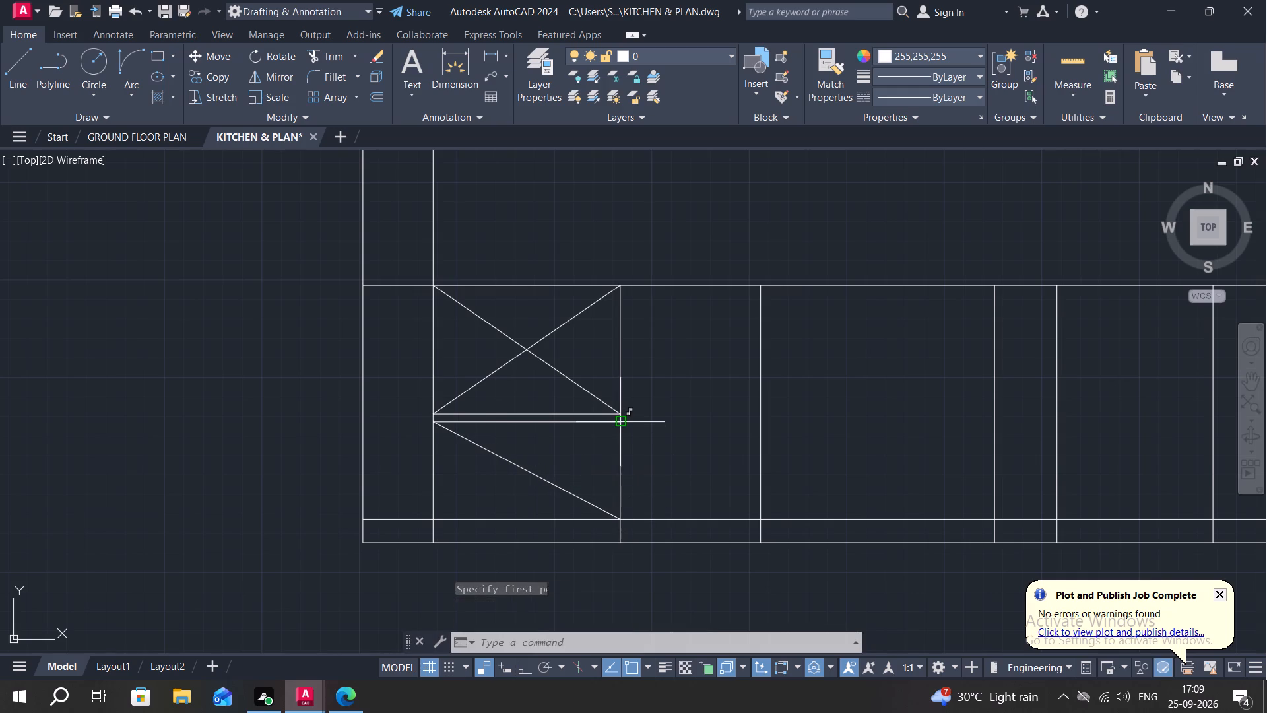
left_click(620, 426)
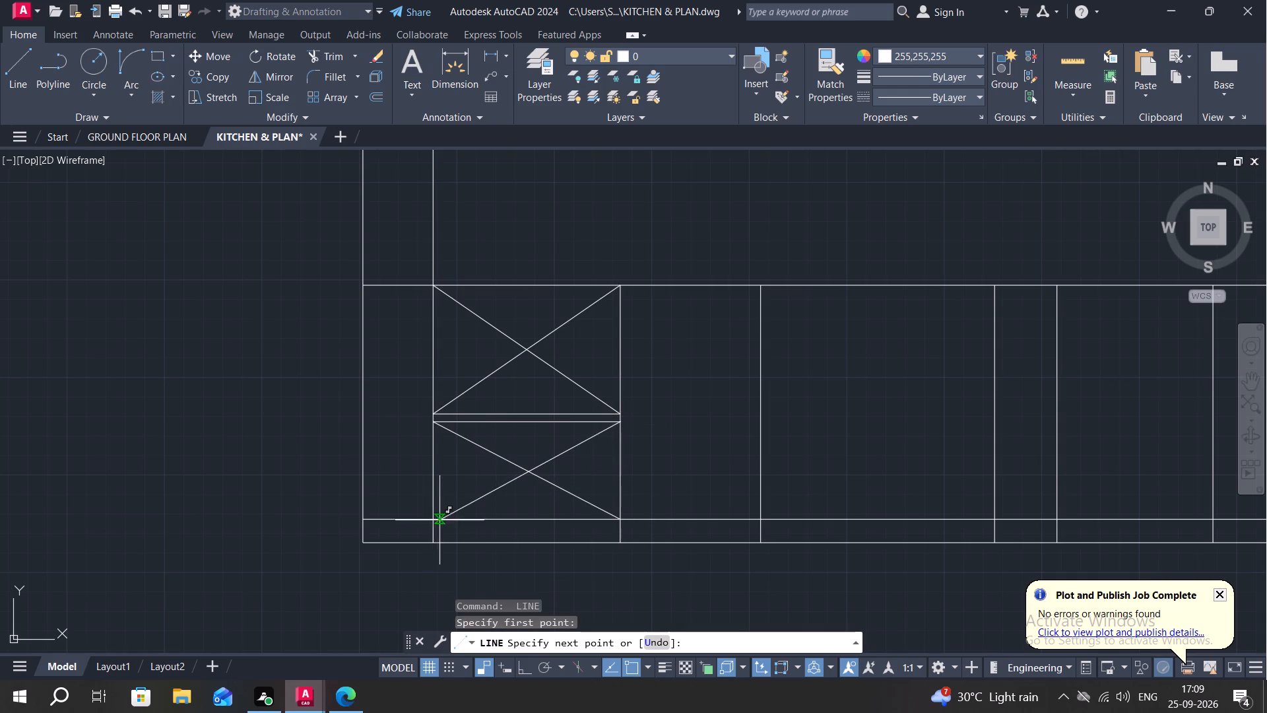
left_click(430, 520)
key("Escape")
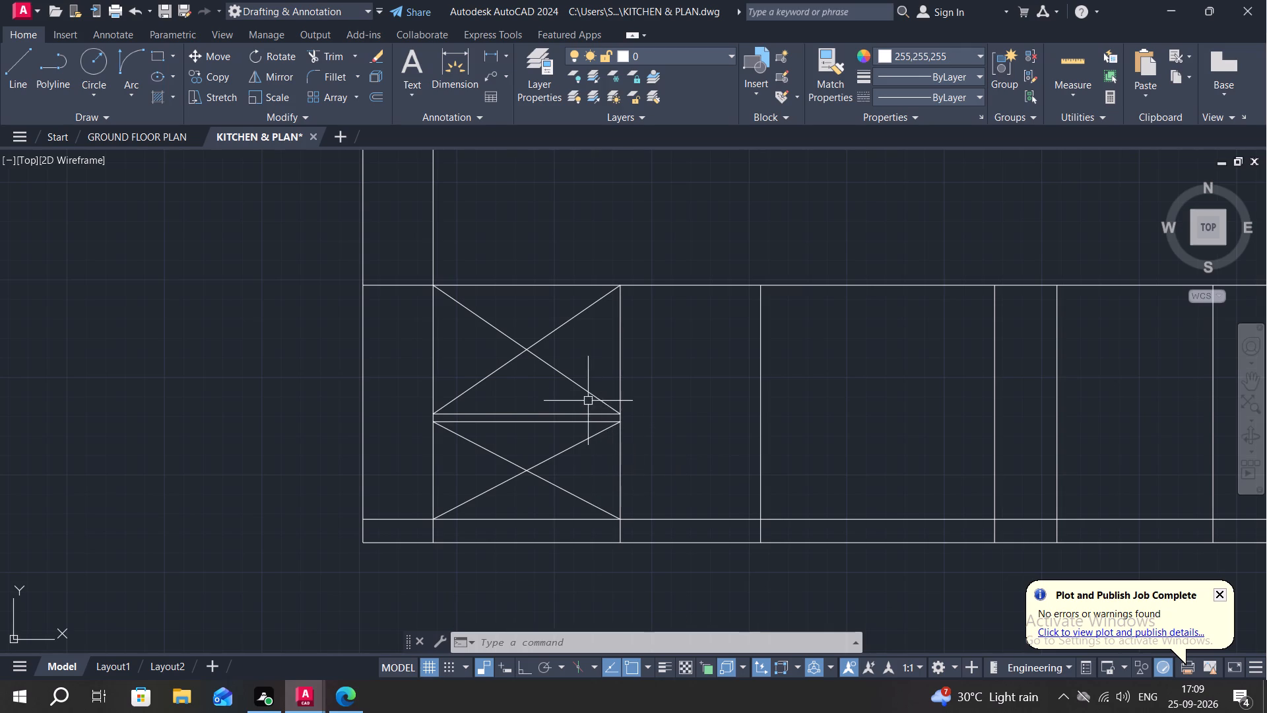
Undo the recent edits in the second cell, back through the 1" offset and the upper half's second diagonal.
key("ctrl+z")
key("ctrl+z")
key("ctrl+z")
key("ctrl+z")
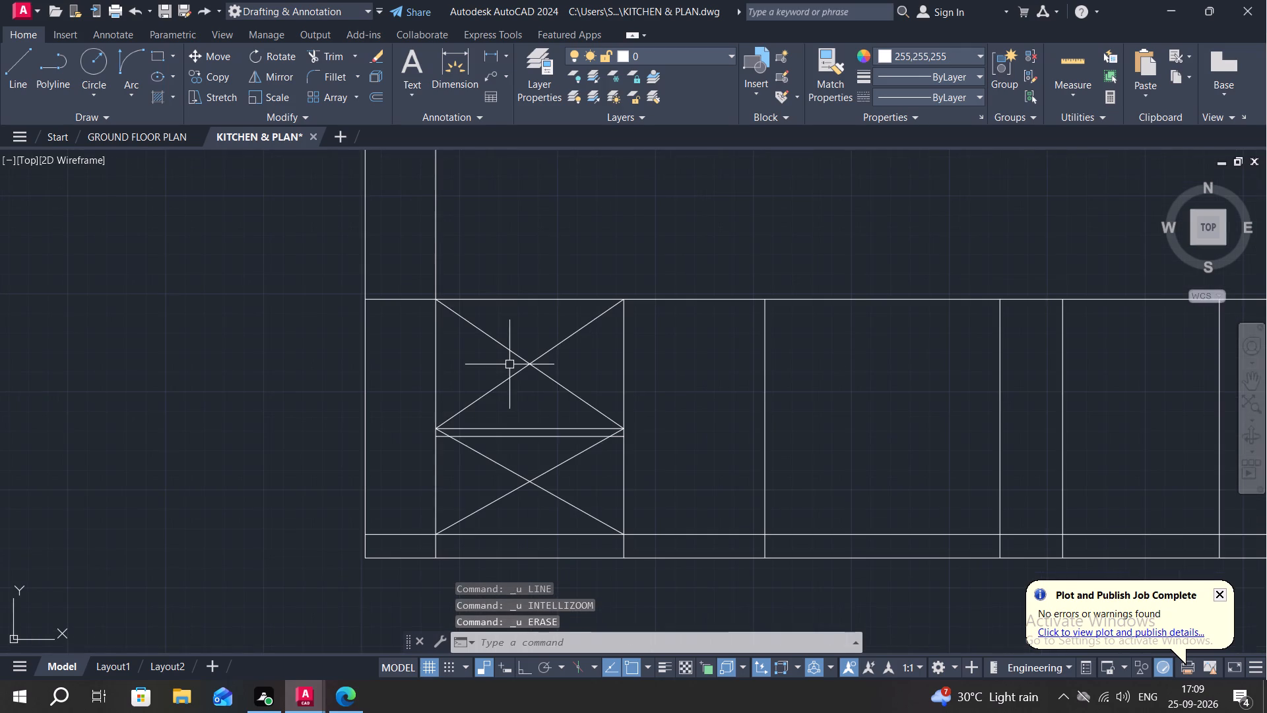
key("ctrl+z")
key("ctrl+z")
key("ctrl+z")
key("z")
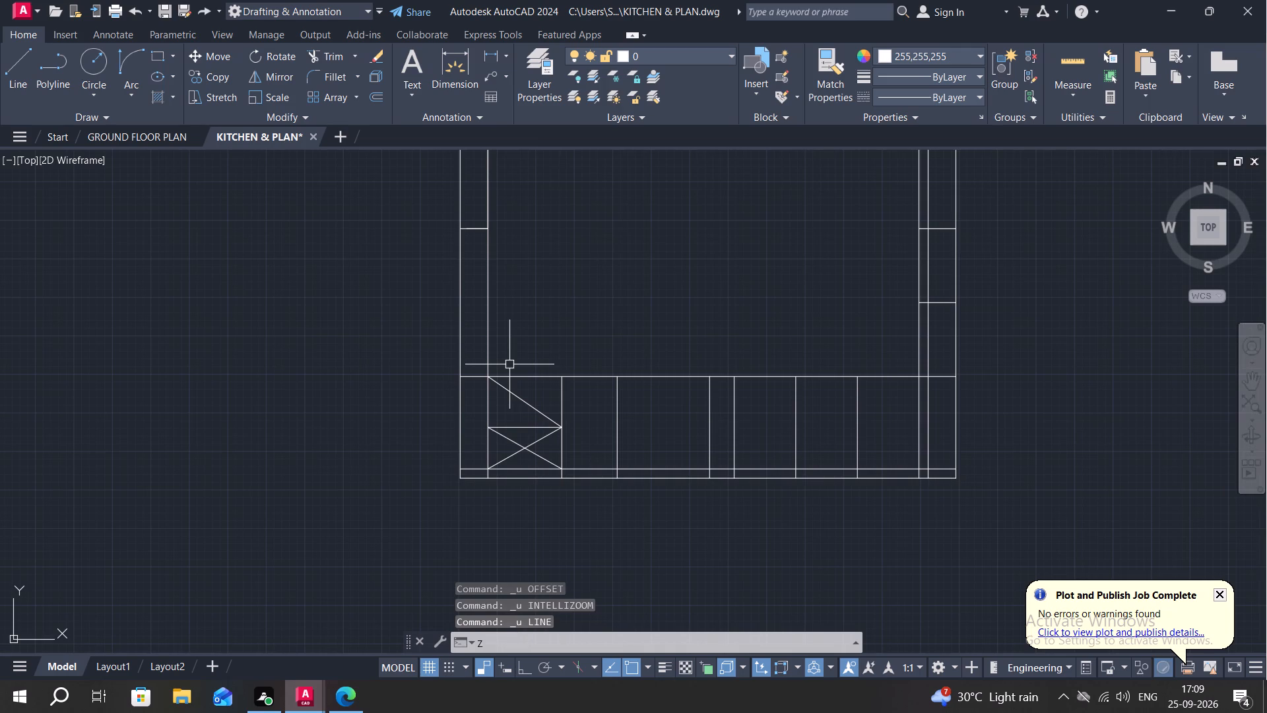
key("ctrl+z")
Delete the upper half's single diagonal and both crossing diagonals in the second cell's lower half.
left_click(517, 400)
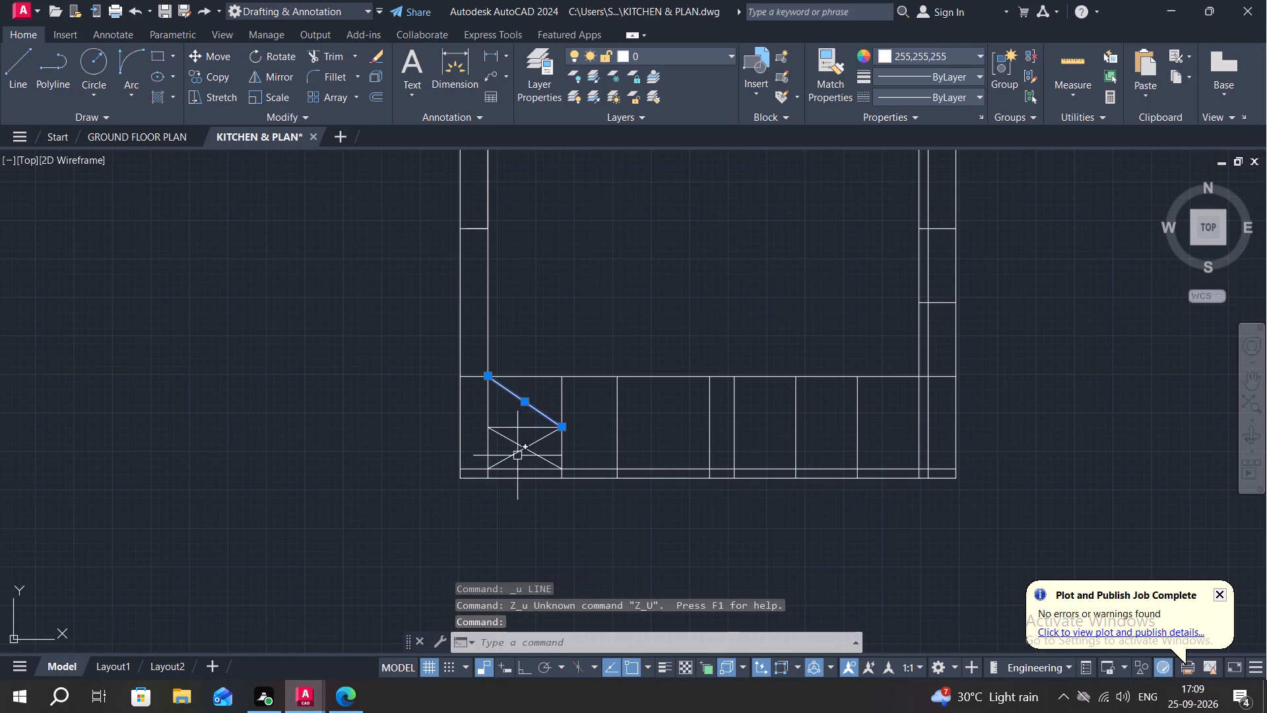
left_click(511, 445)
left_click(514, 453)
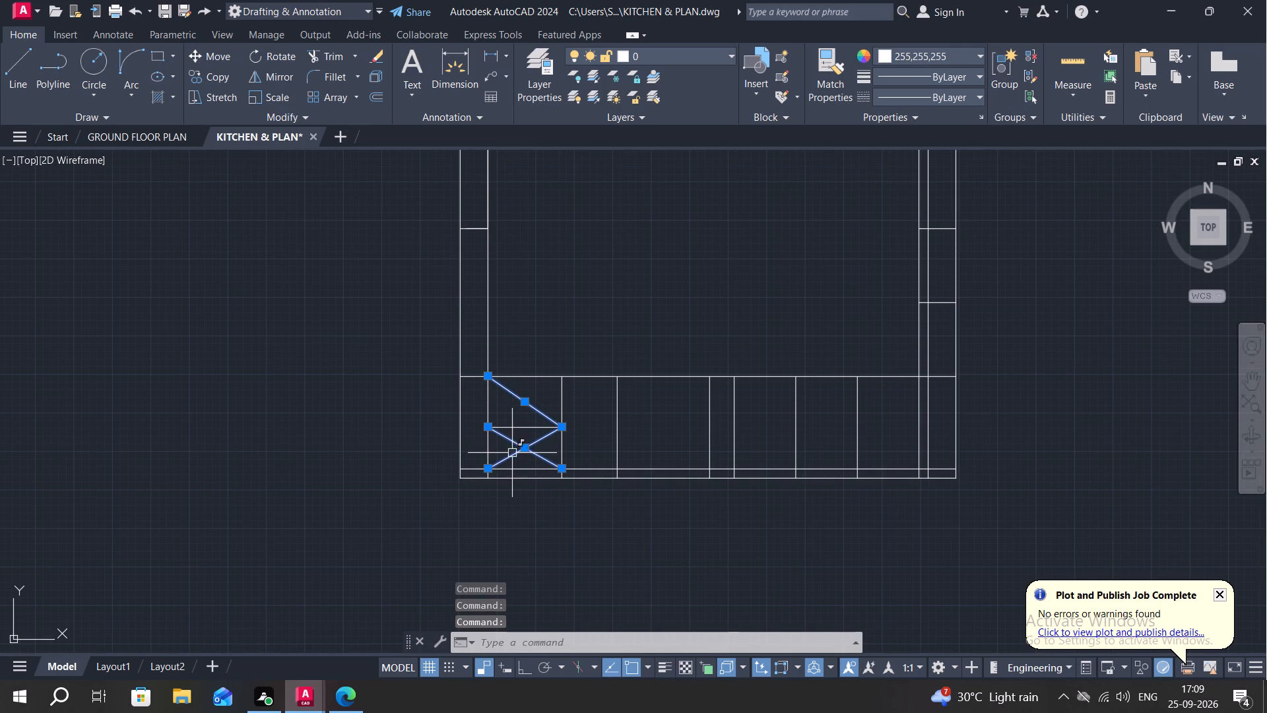
key("Delete")
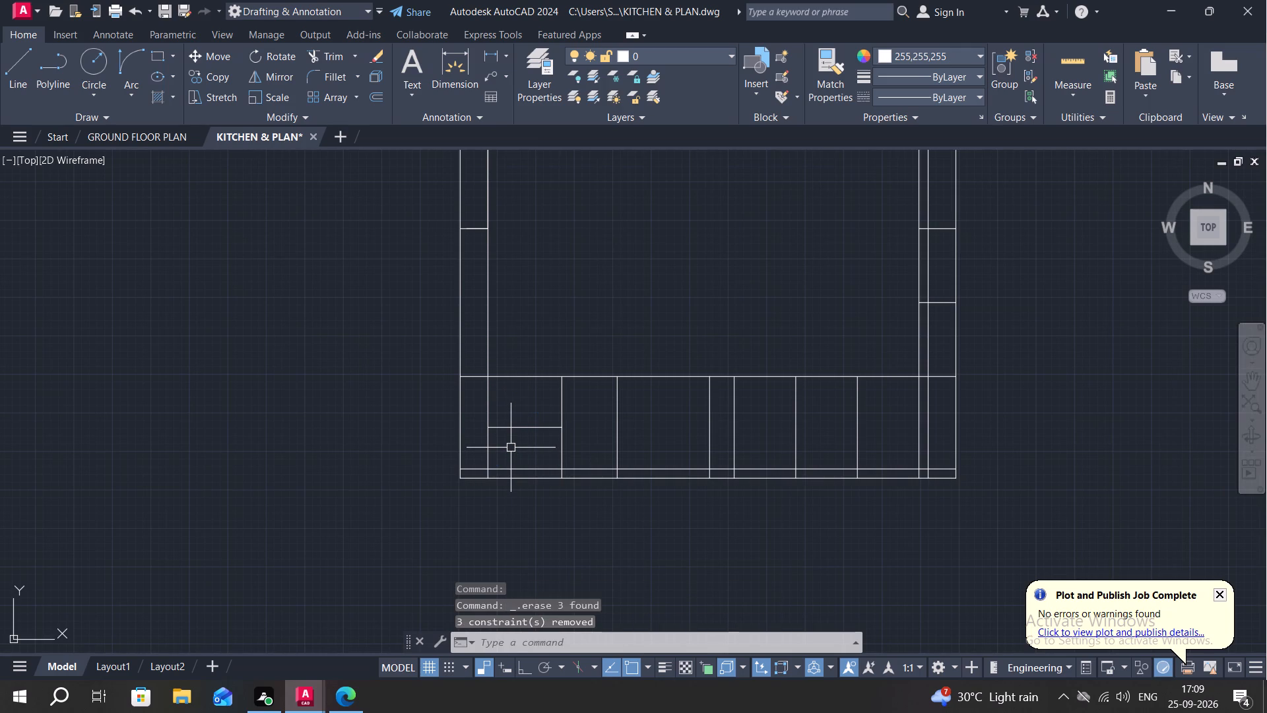
Offset the second cell's left and right sides 1" inward, and the 3" offset line above the base 1" upward.
middle_click_drag(527, 450, 562, 461)
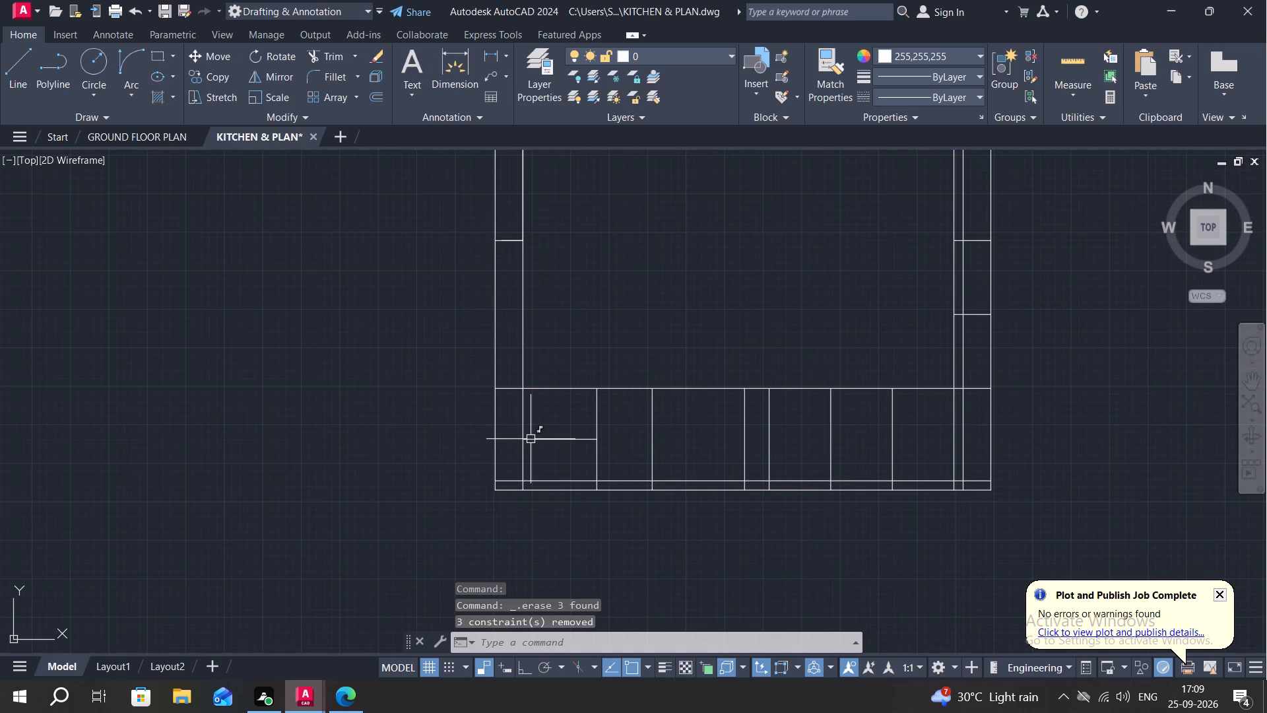
type("O")
key("space")
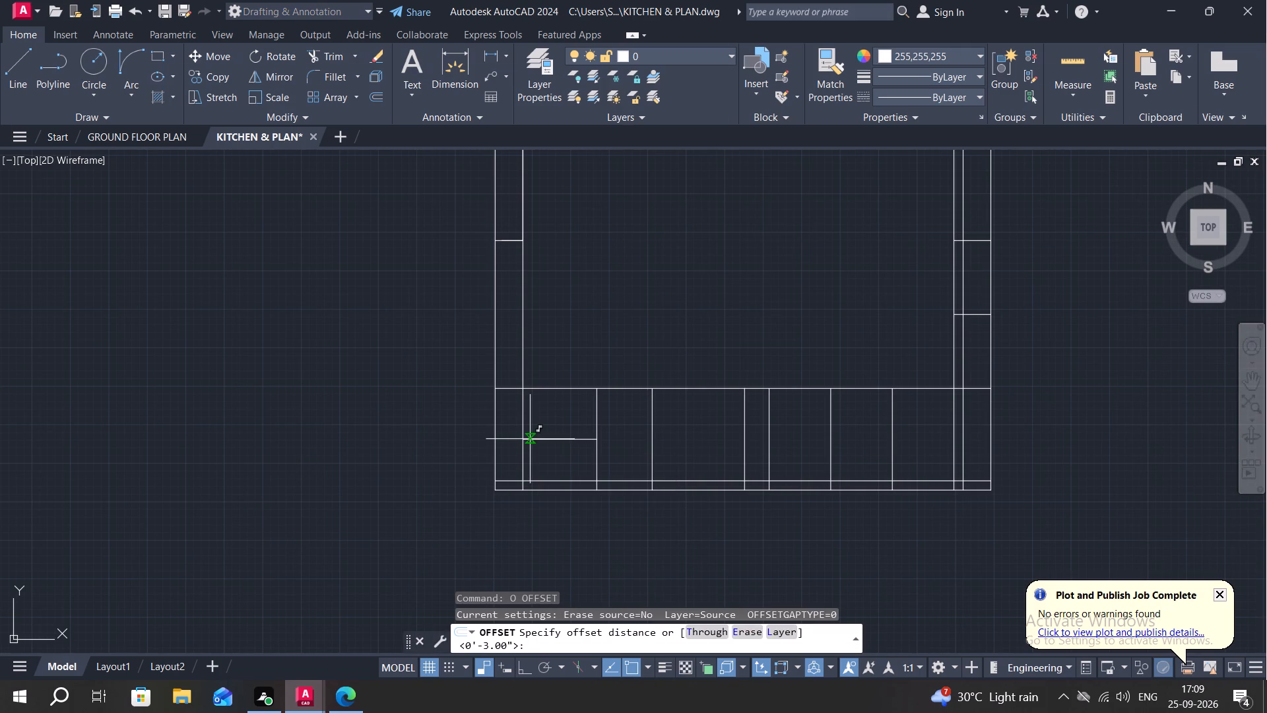
type("1\"")
key("Return")
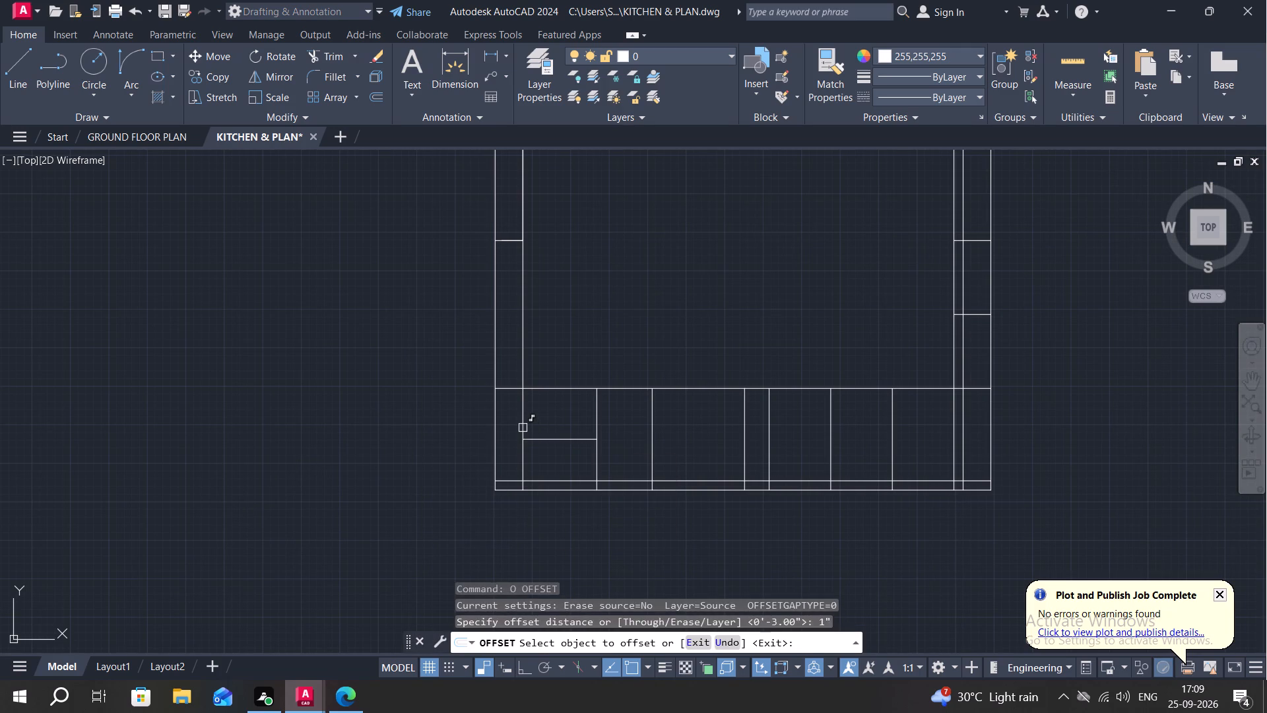
left_click(523, 428)
left_click(565, 425)
left_click(594, 425)
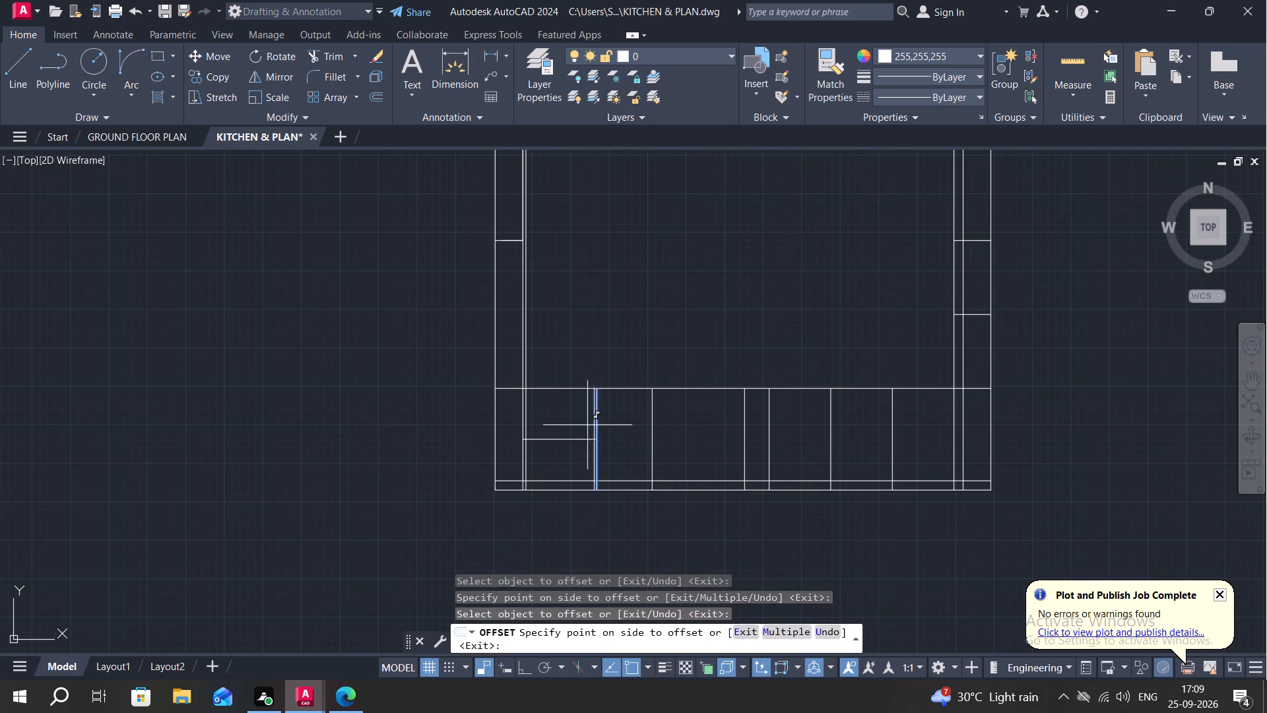
left_click(564, 426)
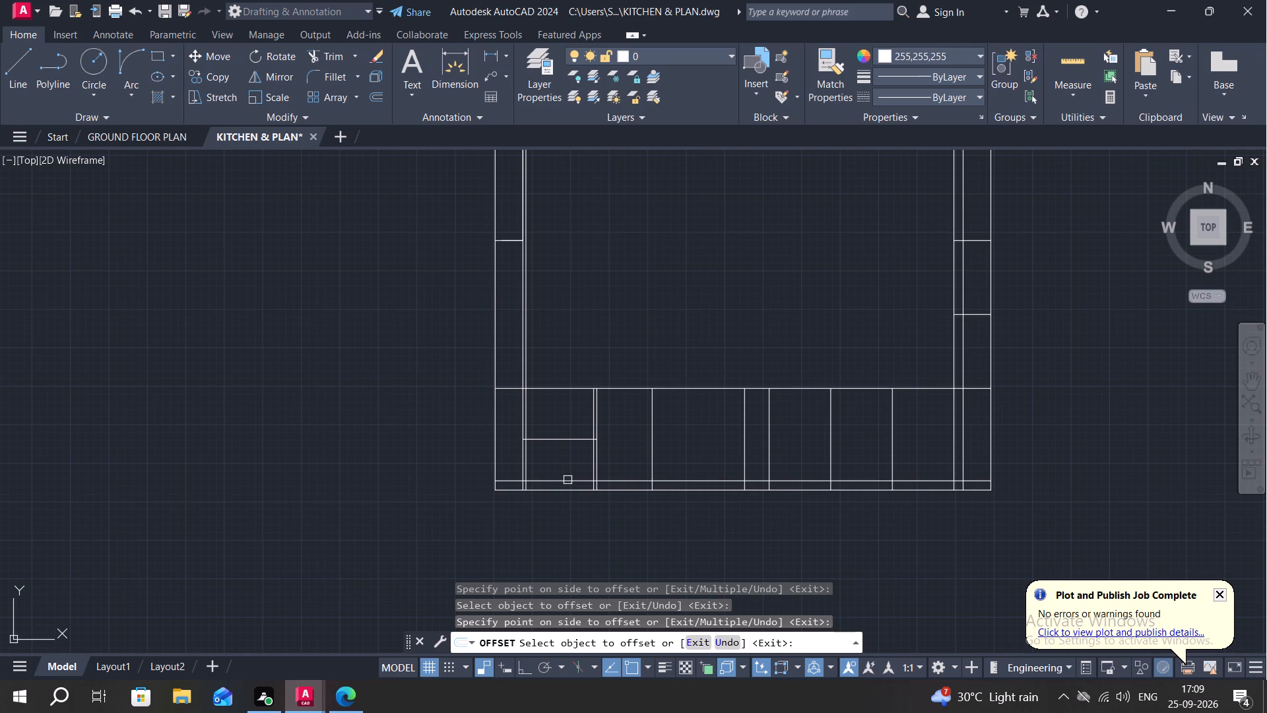
left_click(568, 480)
left_click(569, 458)
key("Escape")
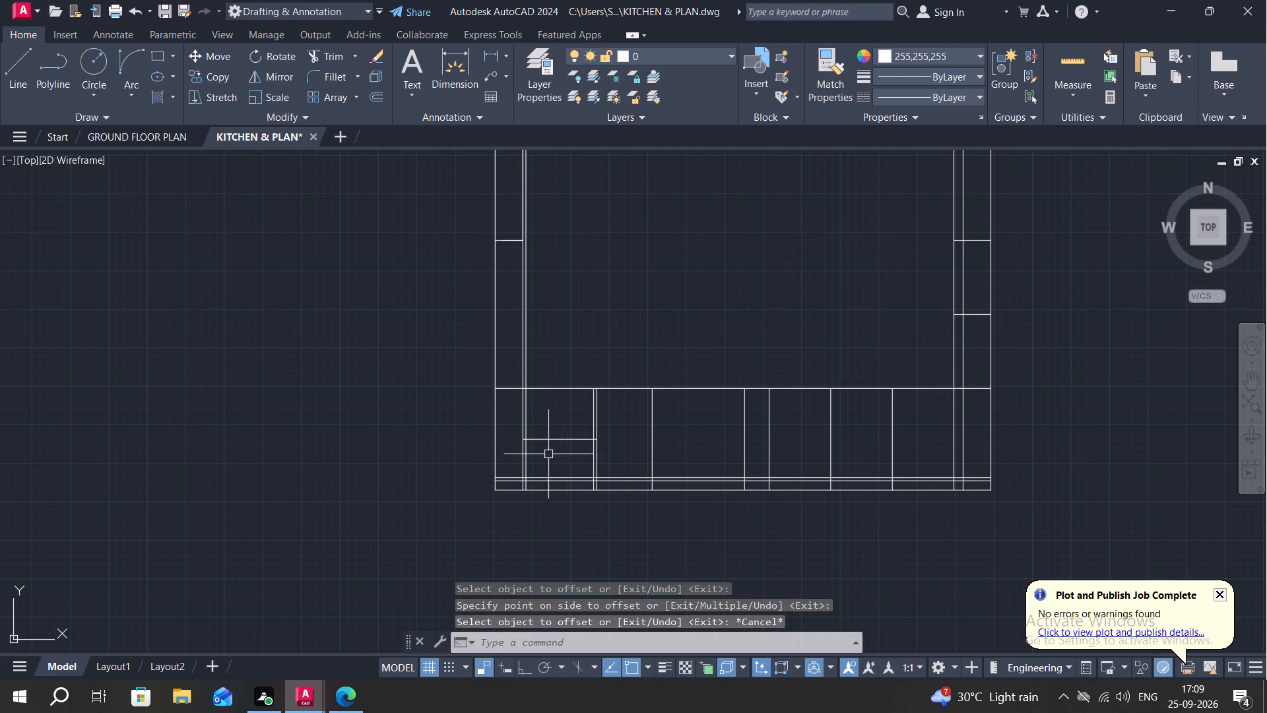
Offset the second cell's horizontal dividing line 1" downward.
key("space")
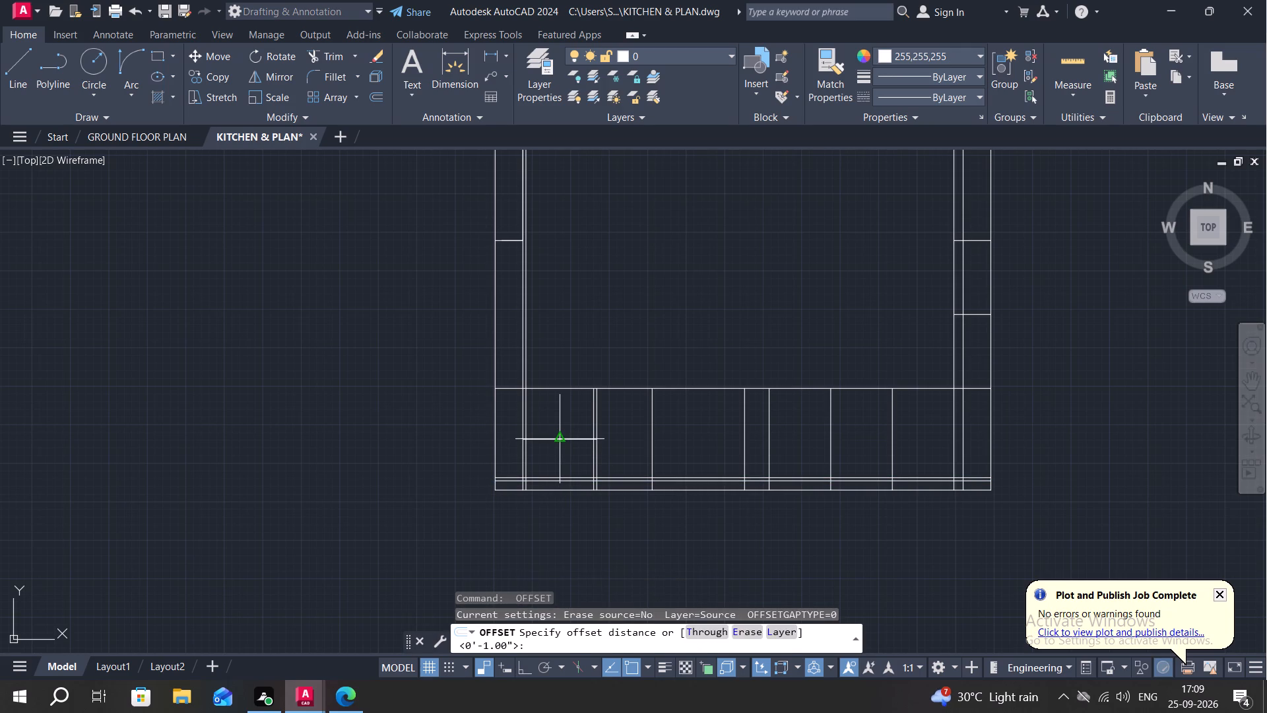
key("space")
left_click(561, 437)
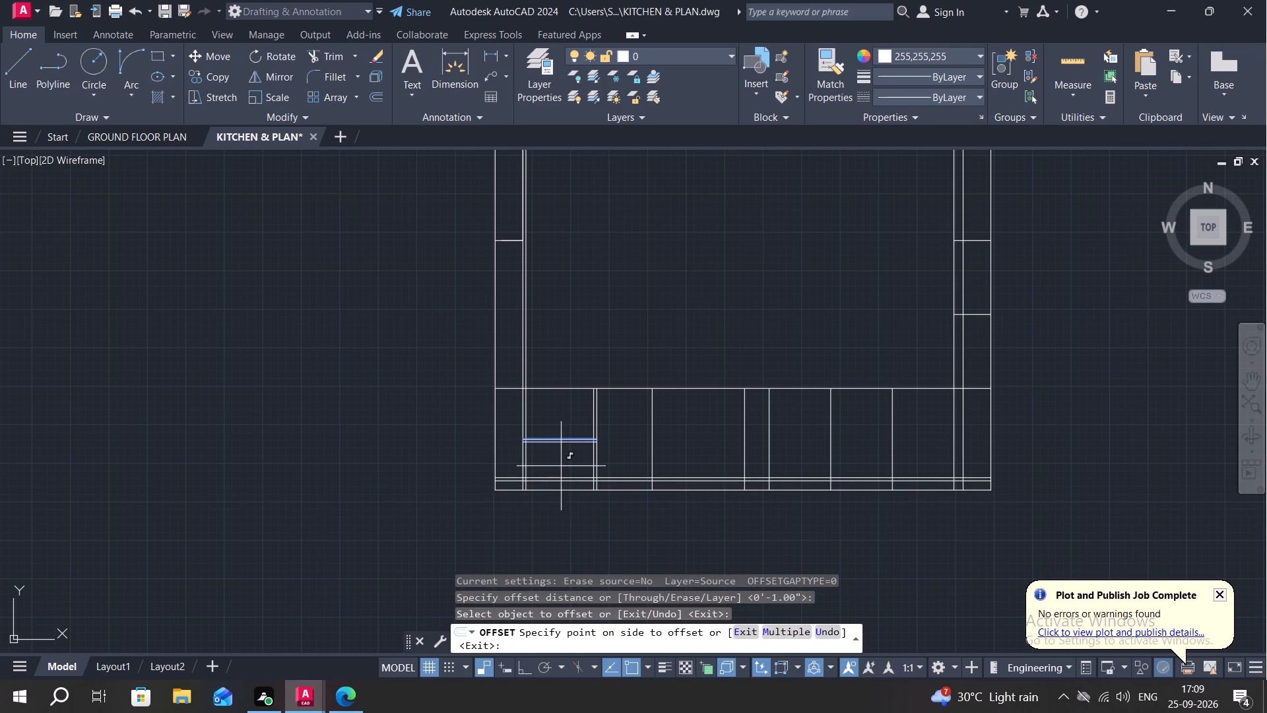
left_click(560, 457)
key("Escape")
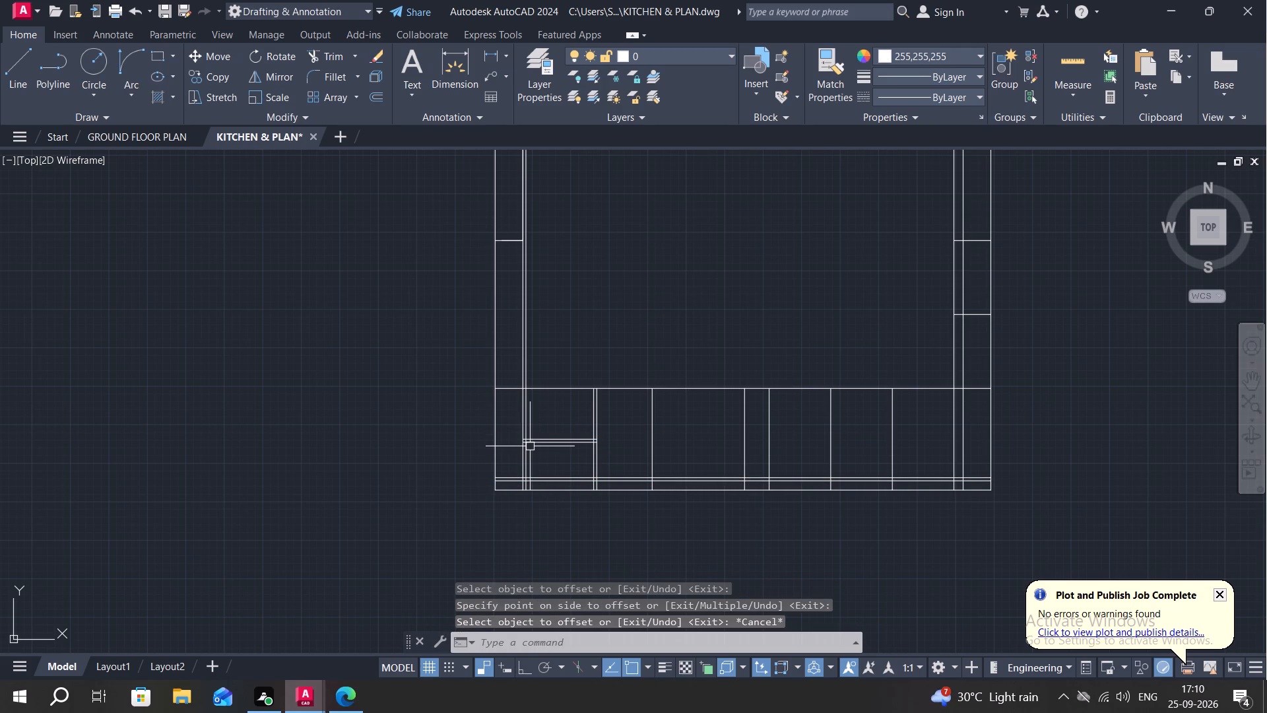
Trim the overlapping line segments where the second cell's double dividing line meets the inner side lines at both ends.
type("TR")
key("space")
scroll(520, 458, "up", 2)
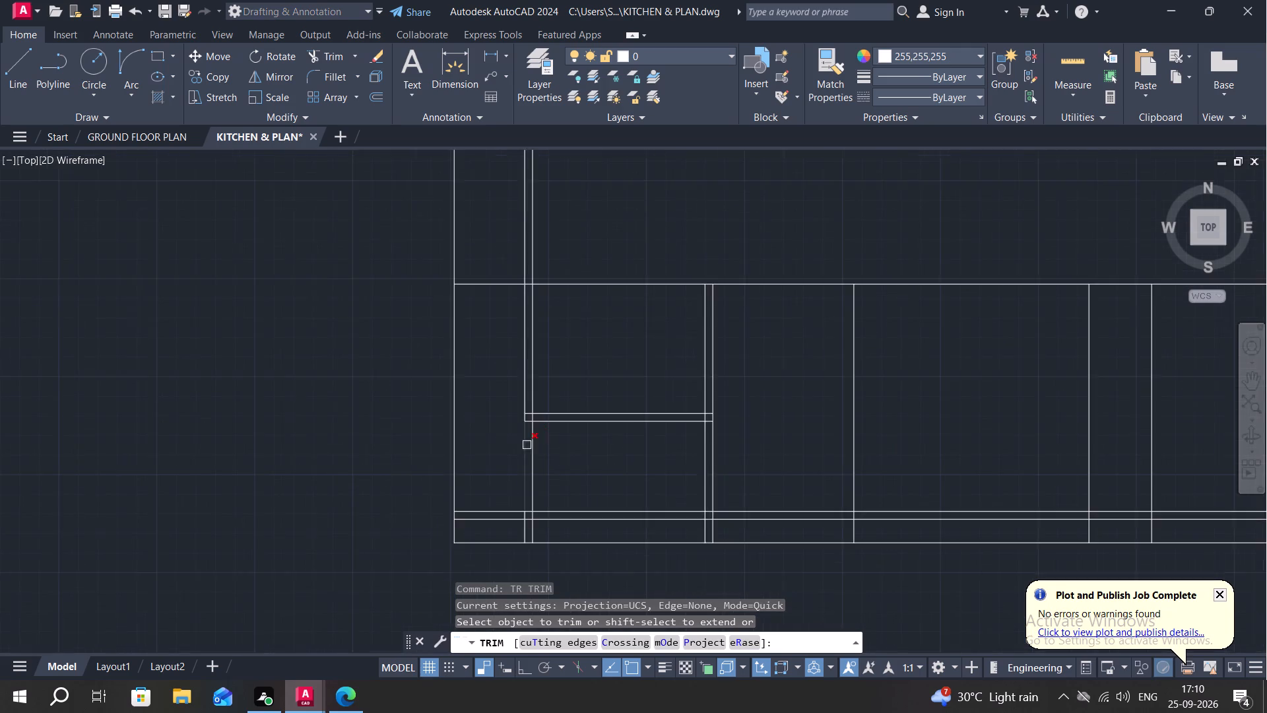
scroll(540, 419, "up", 2)
left_click(514, 421)
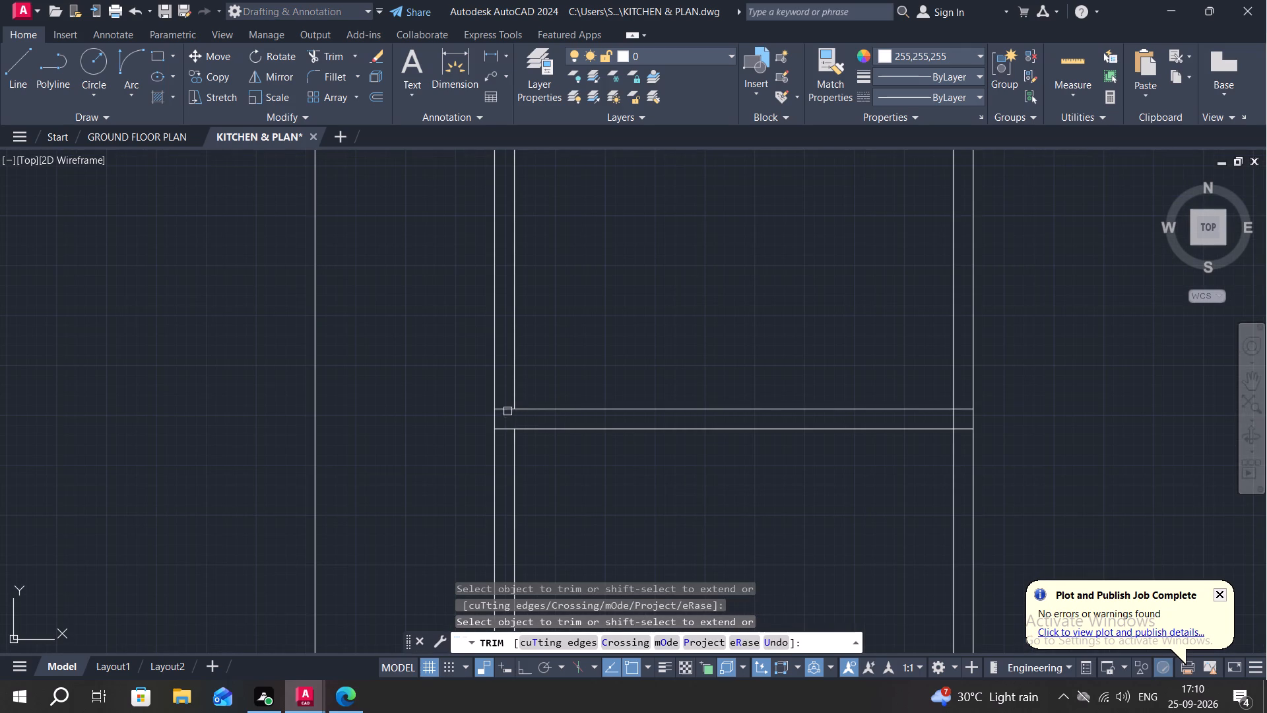
left_click(505, 407)
left_click(509, 426)
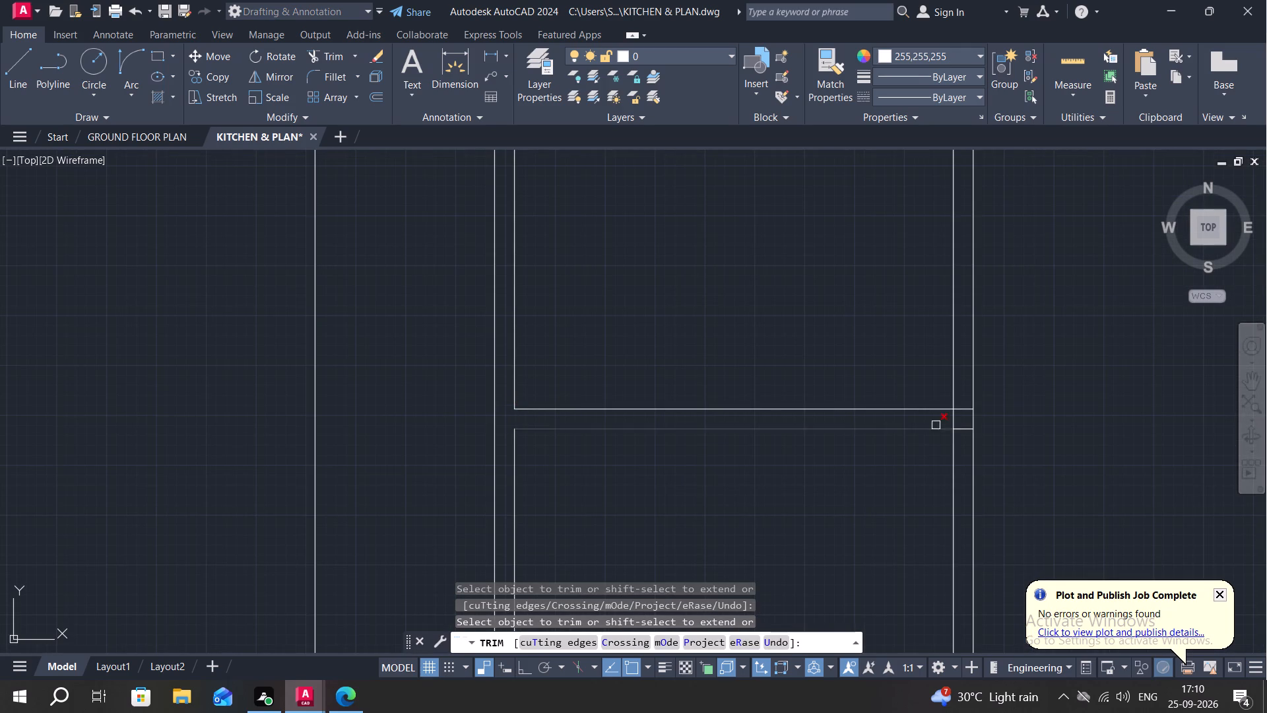
left_click(951, 420)
left_click(959, 406)
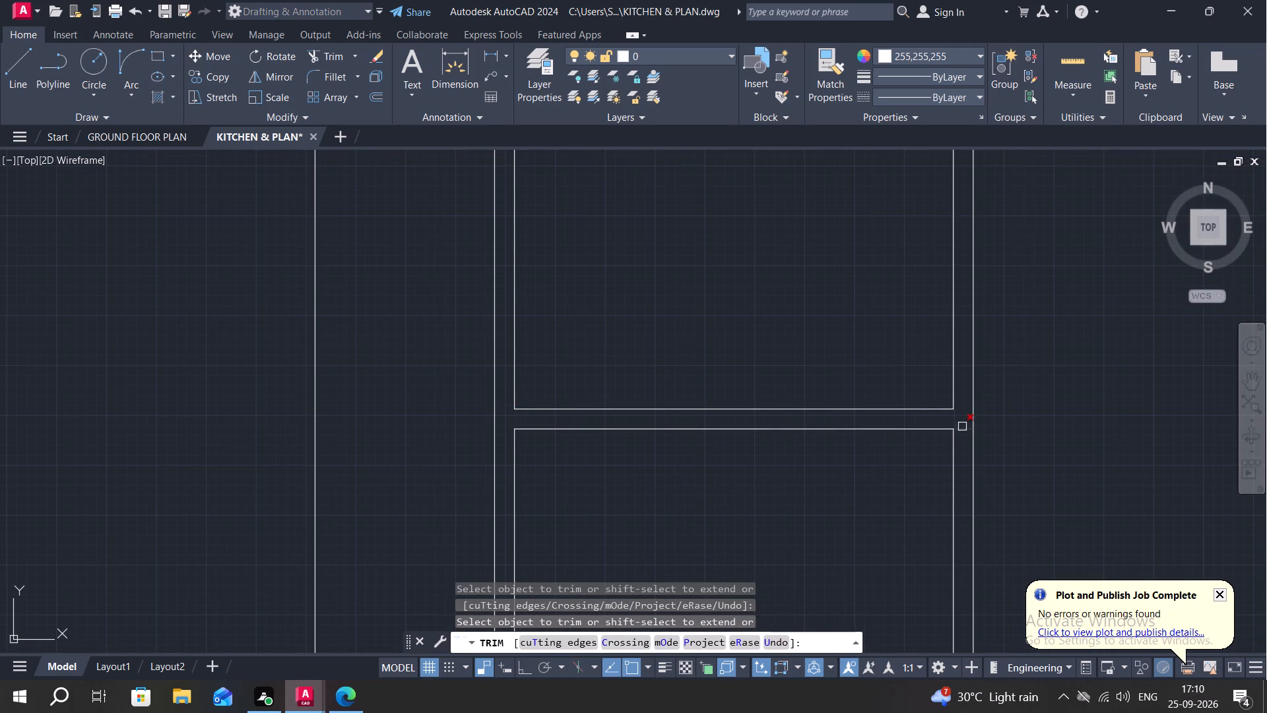
left_click(963, 429)
Trim the two lower horizontal lines out of the first cell and clear their overlaps at the second cell's lower-left corner.
scroll(912, 483, "down", 2)
middle_click_drag(849, 531, 861, 457)
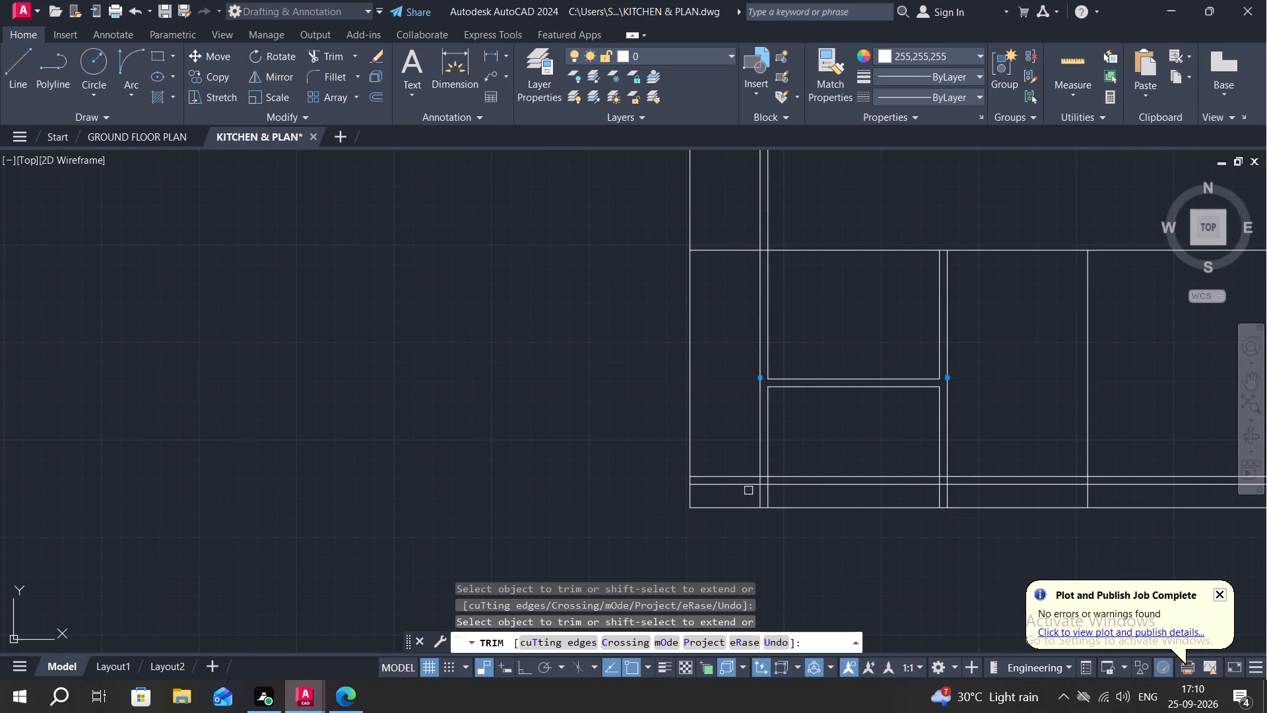
left_click_drag(725, 459, 739, 486)
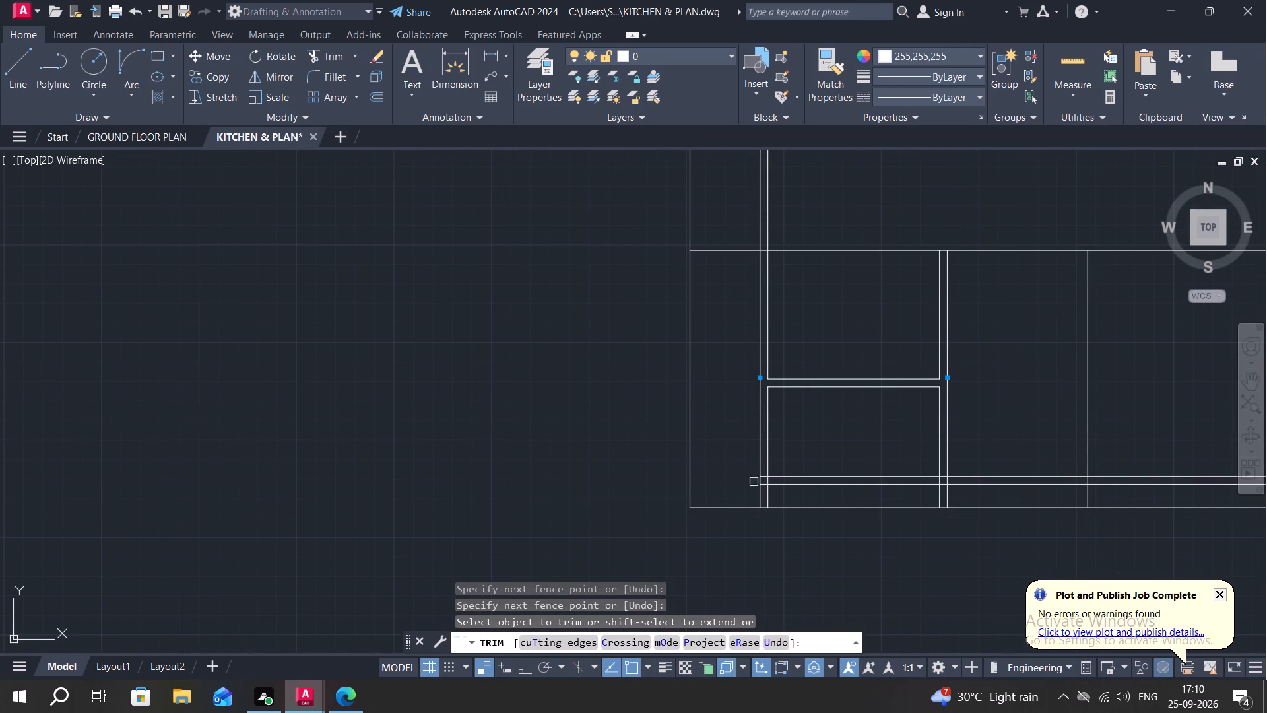
scroll(766, 479, "up", 2)
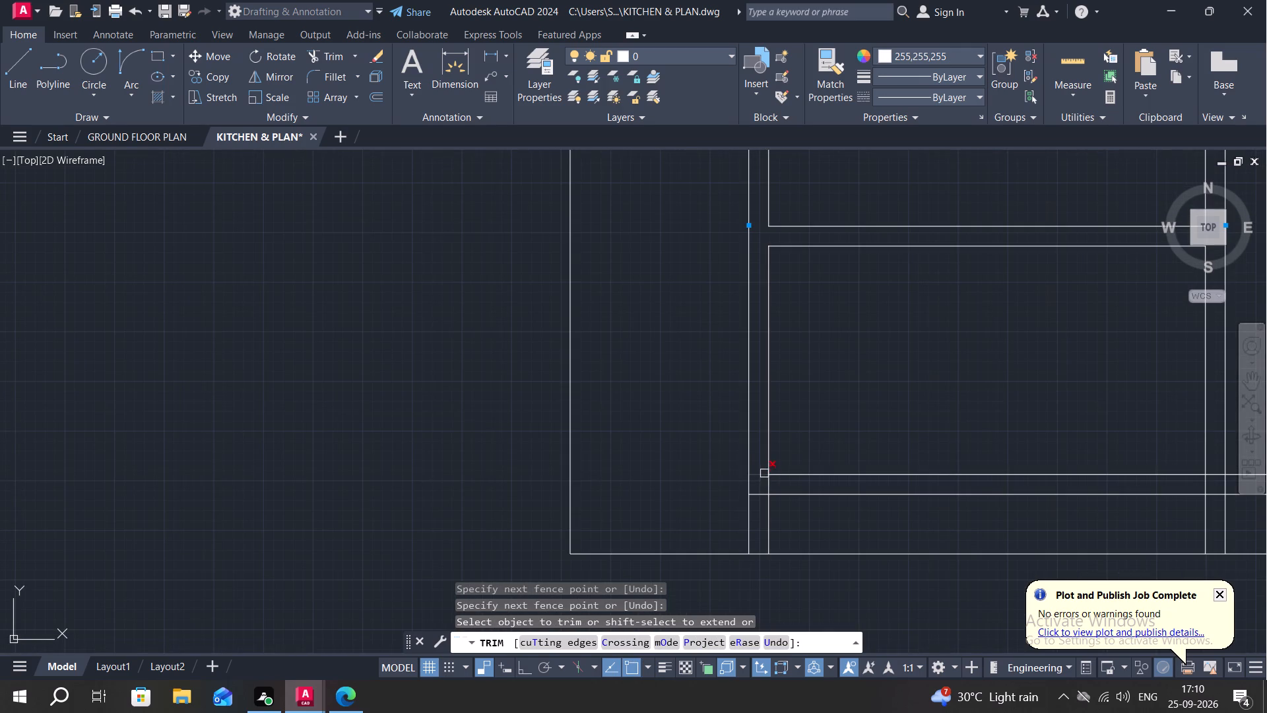
left_click(762, 476)
left_click(770, 487)
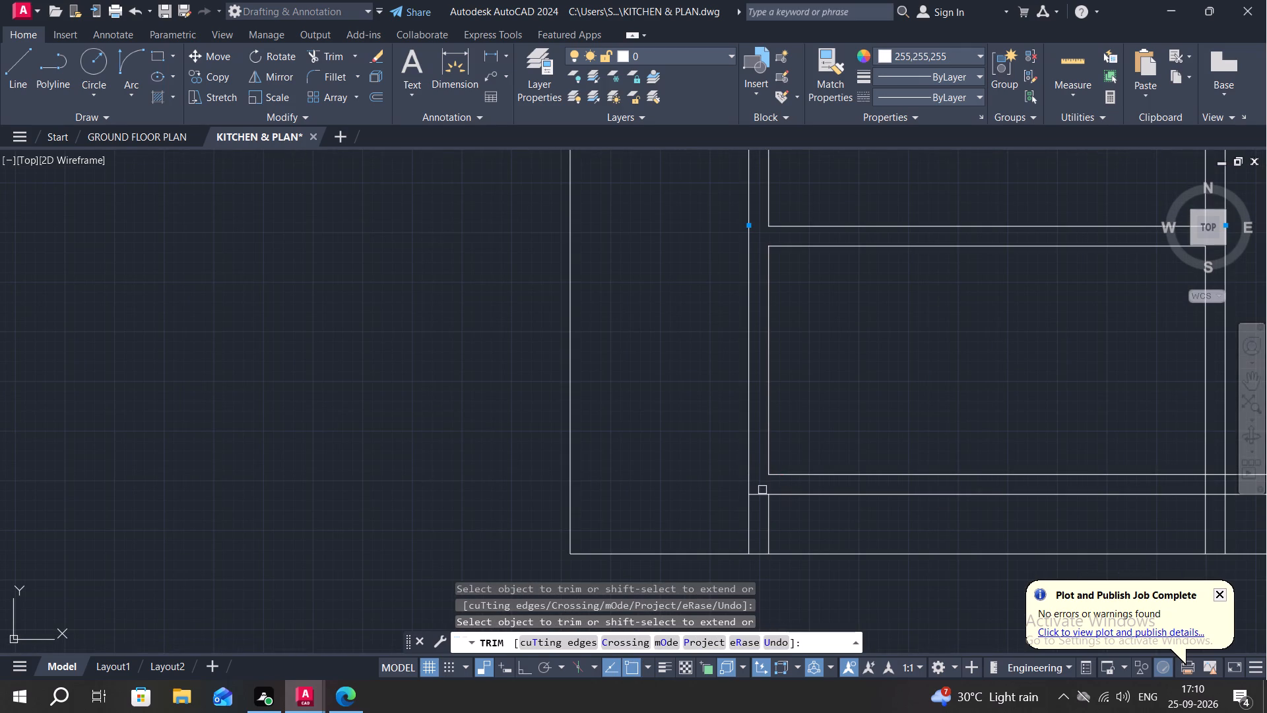
left_click(762, 496)
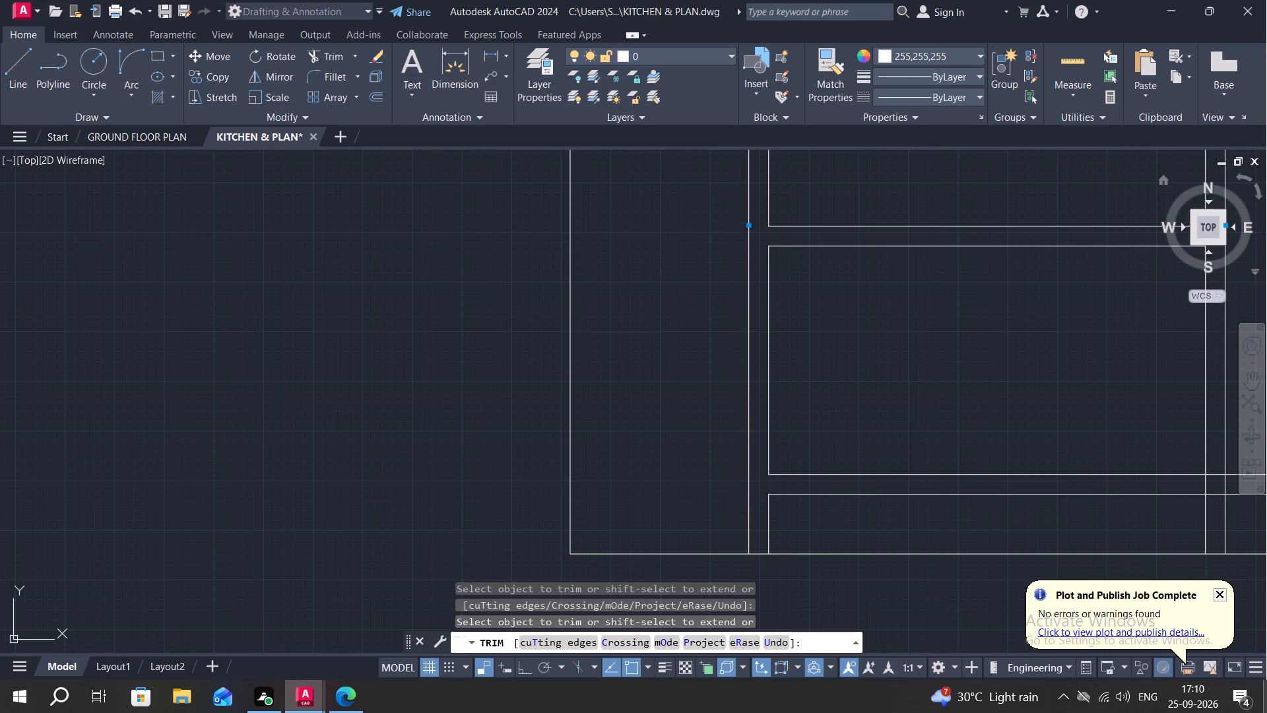
middle_click_drag(893, 281, 699, 289)
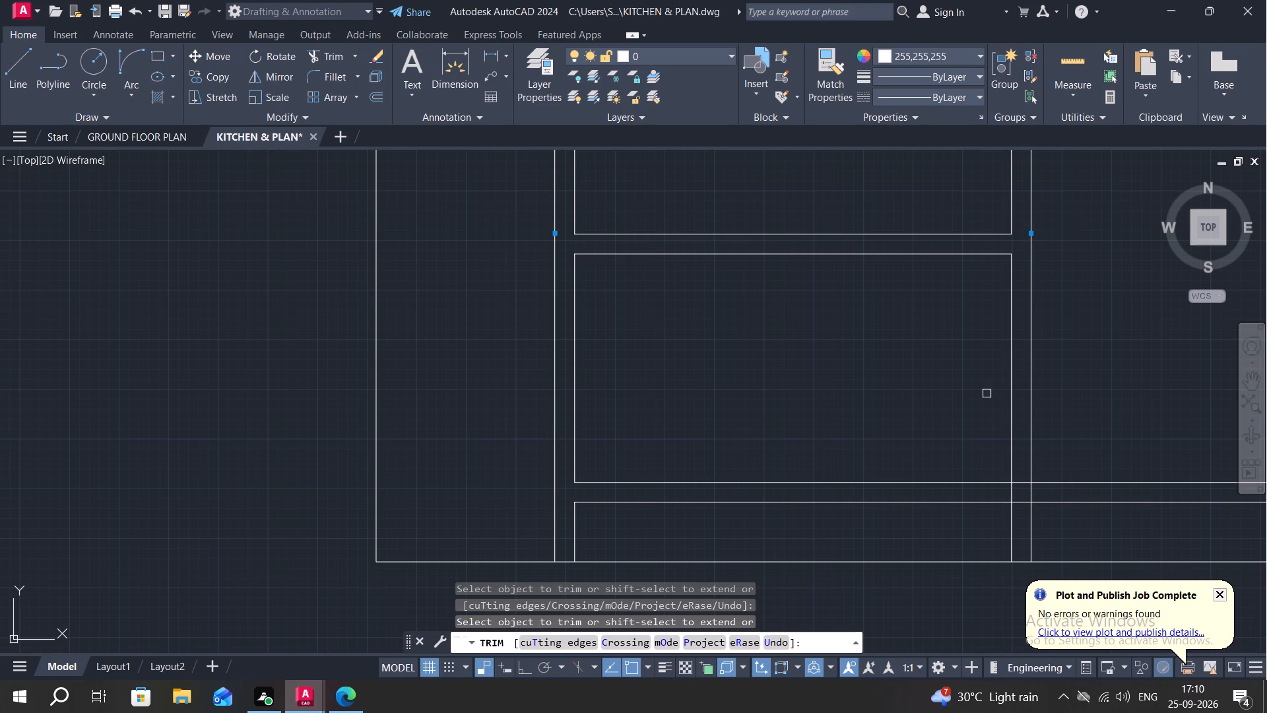
scroll(1009, 522, "up", 2)
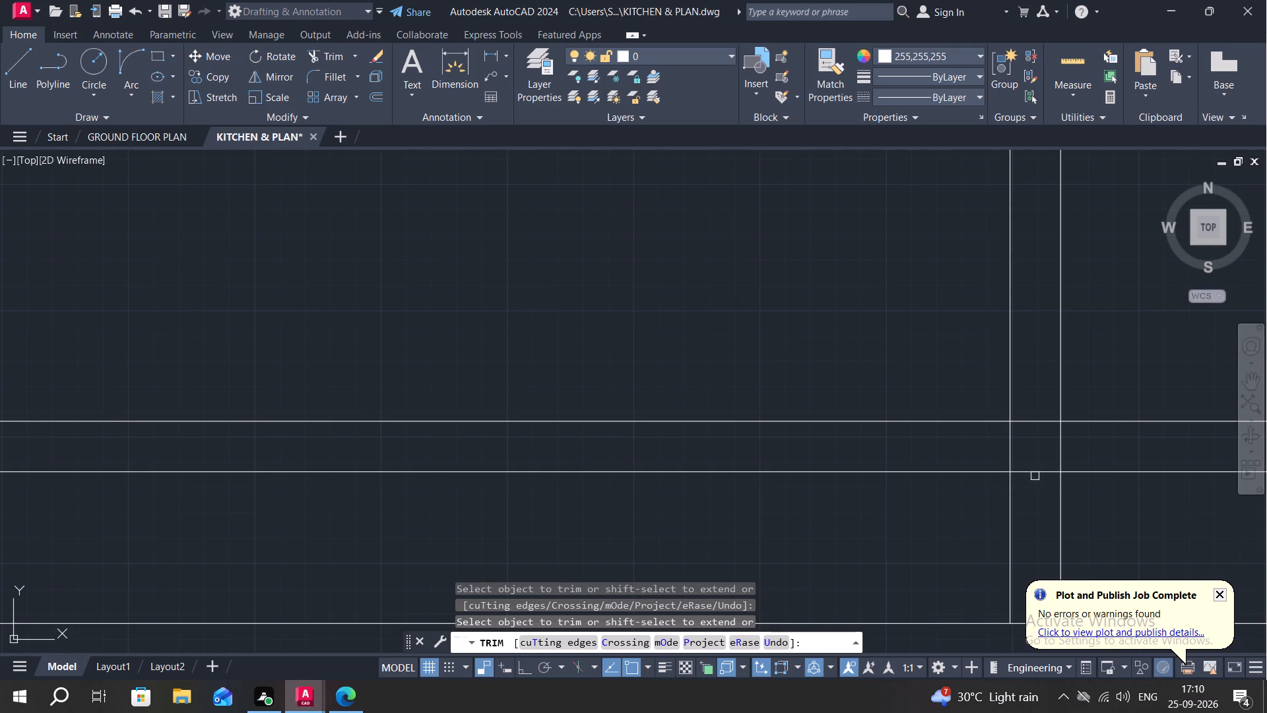
scroll(919, 522, "down", 1)
scroll(855, 297, "down", 2)
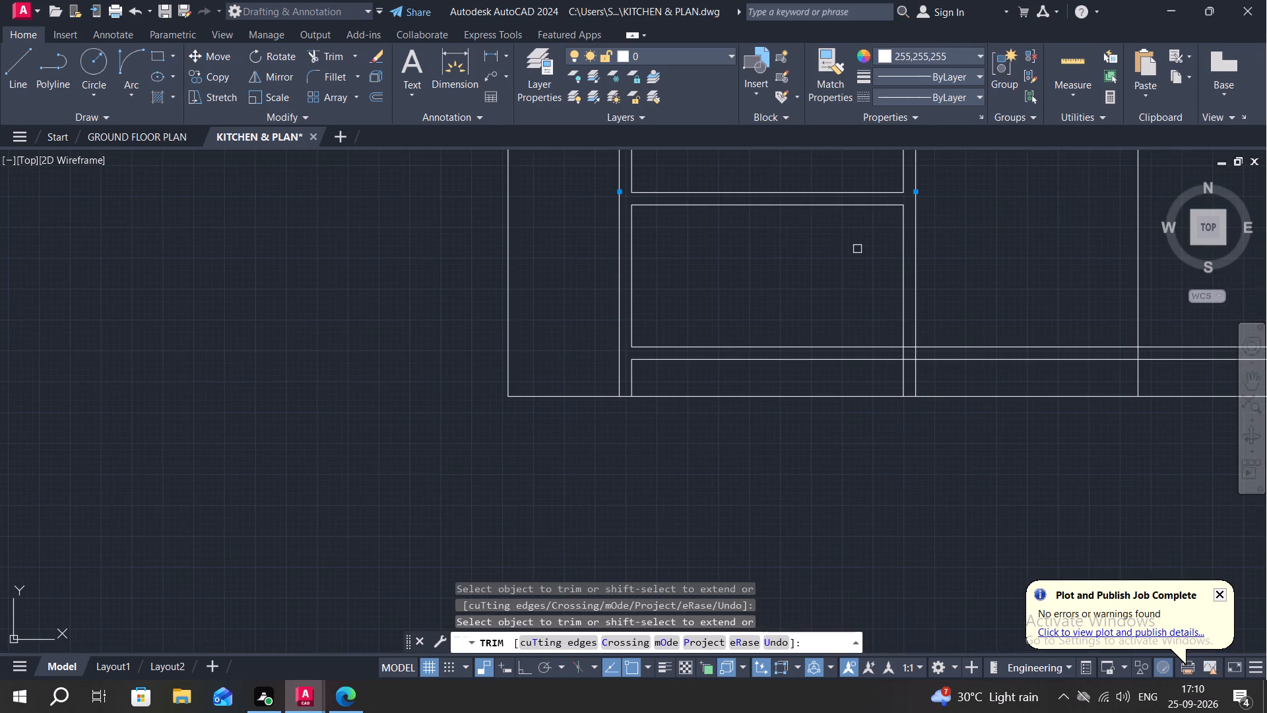
middle_click_drag(856, 246, 954, 459)
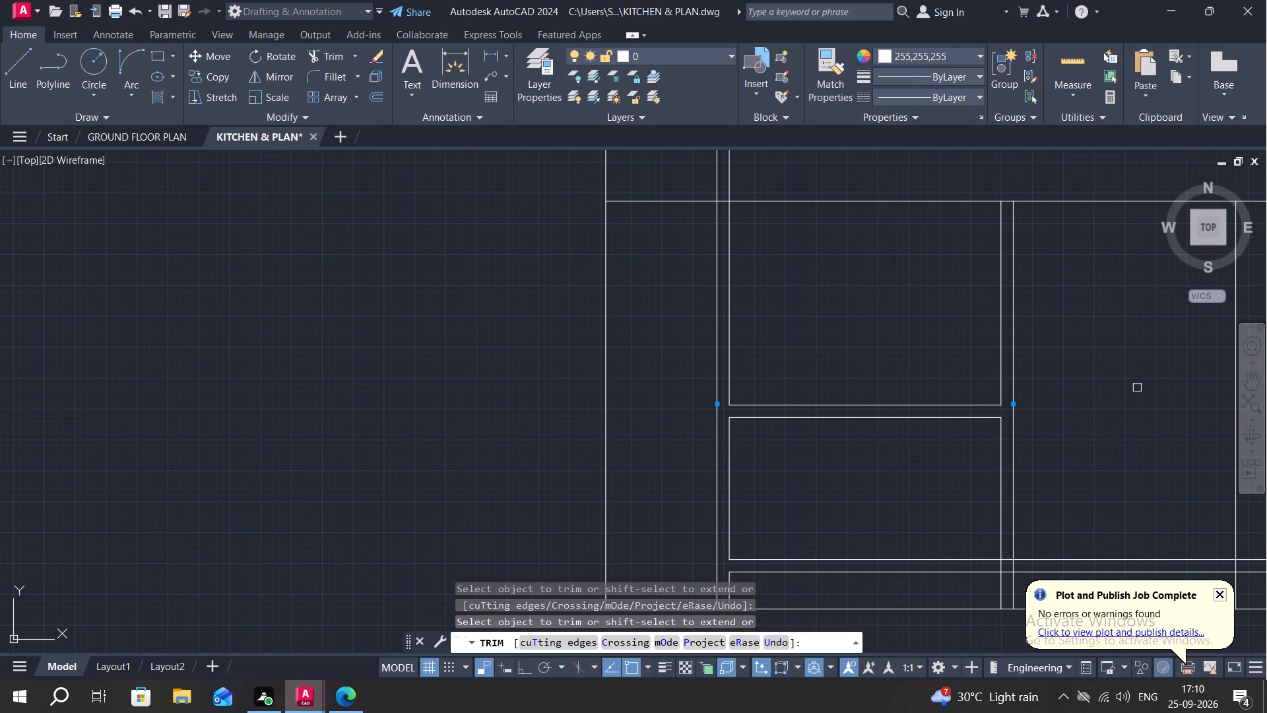
key("Escape")
Start another Offset operation.
type("O")
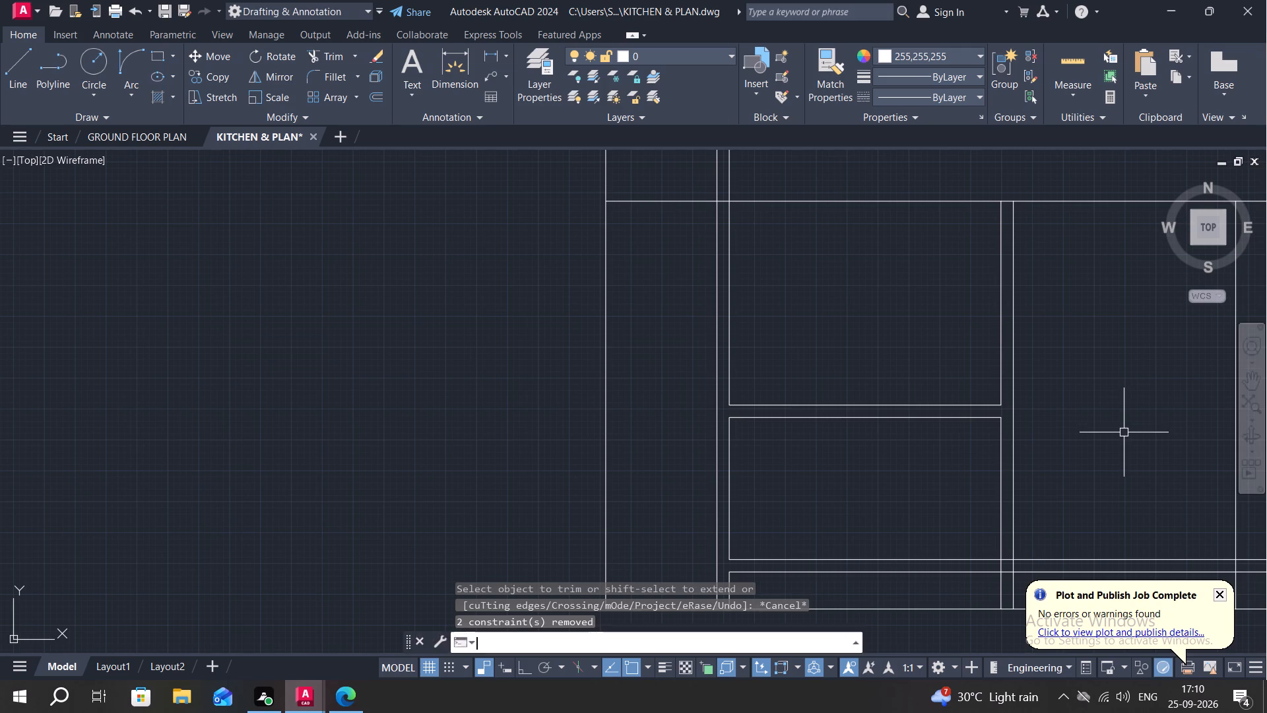
key("space")
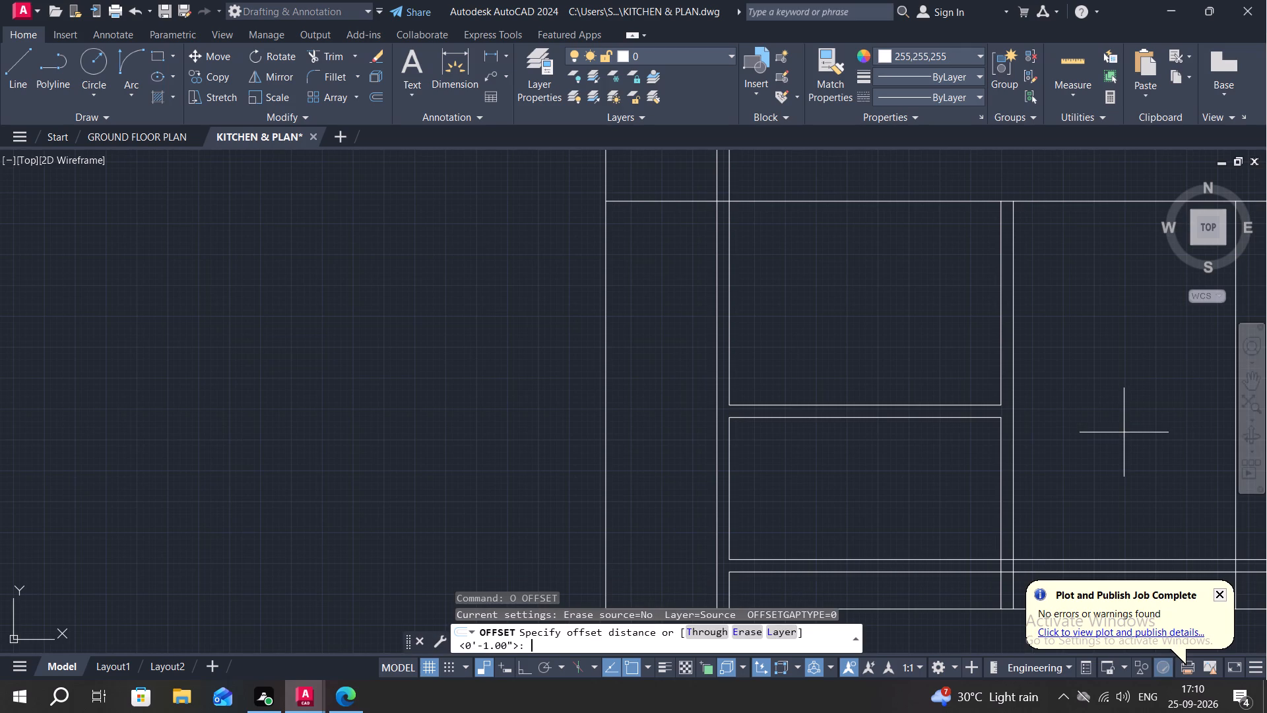
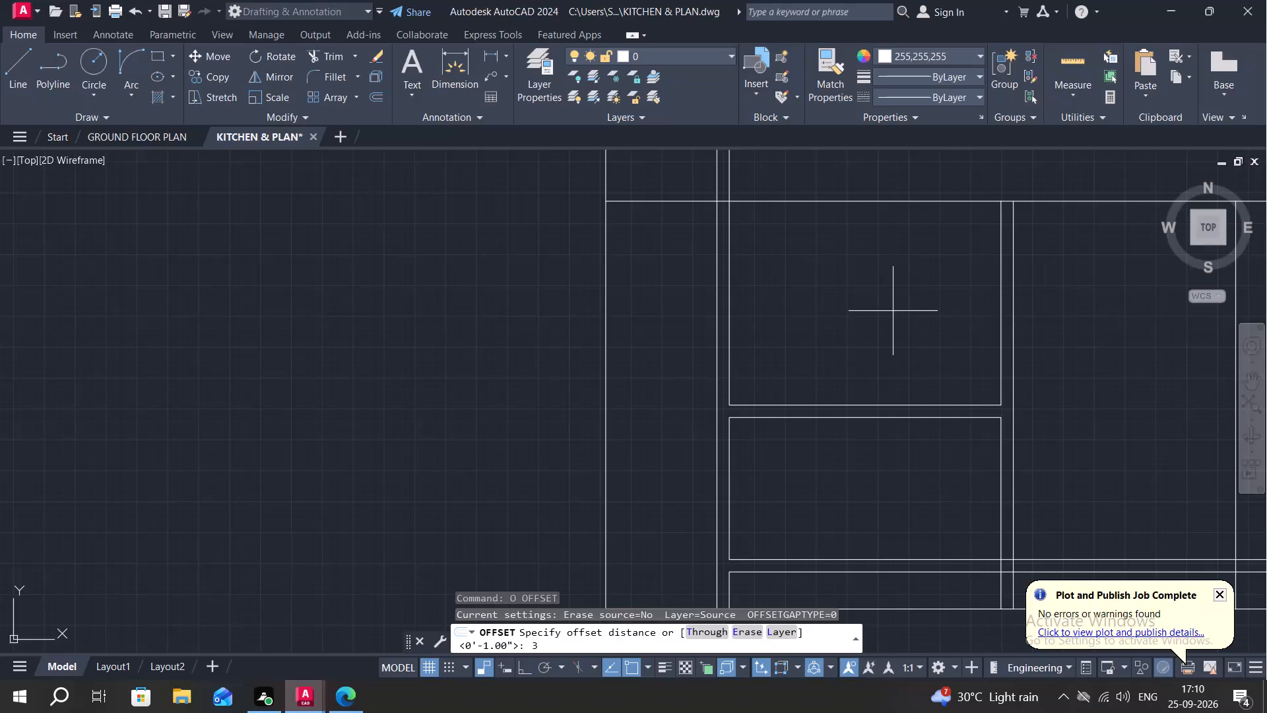
Offset the bottom row's top horizontal line 3" downward.
key("shift+quotedbl")
key("Return")
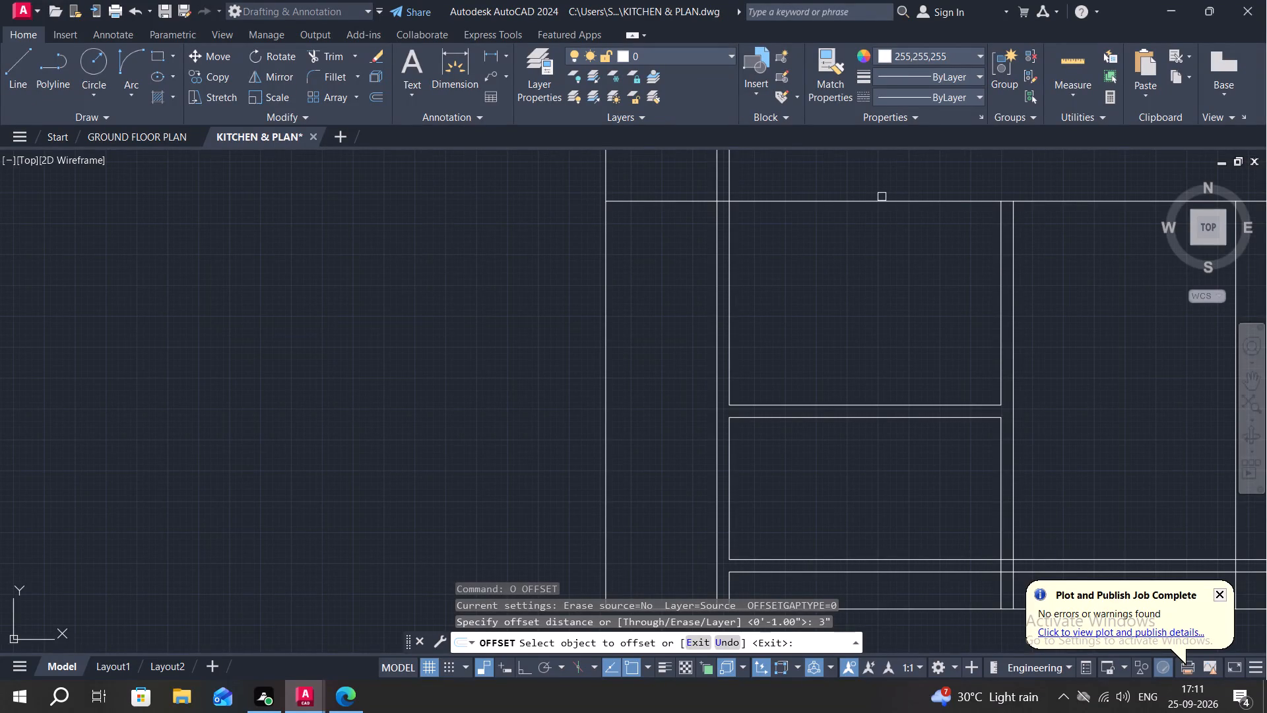
left_click(881, 201)
left_click(872, 252)
key("Escape")
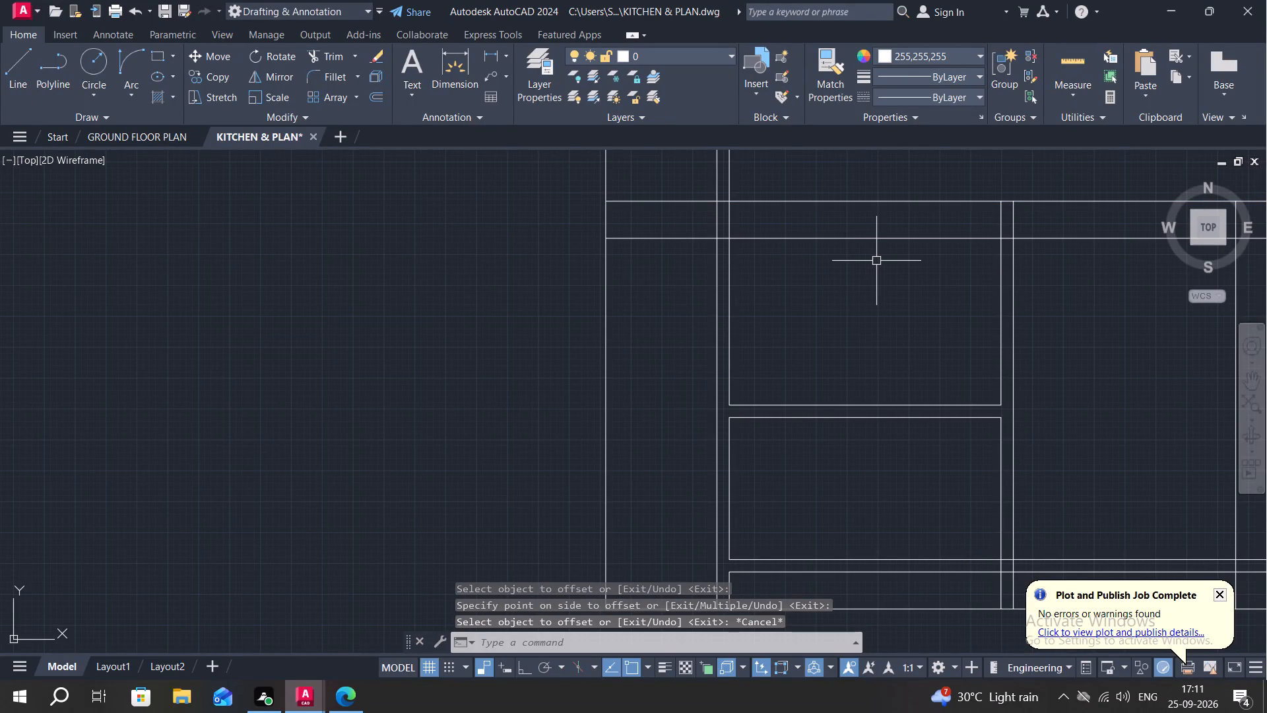
Trim the new offset line back to the second cell, remove the top line from the first cell, and clear the second cell's upper-left corner overlaps.
key("t")
type("R")
key("space")
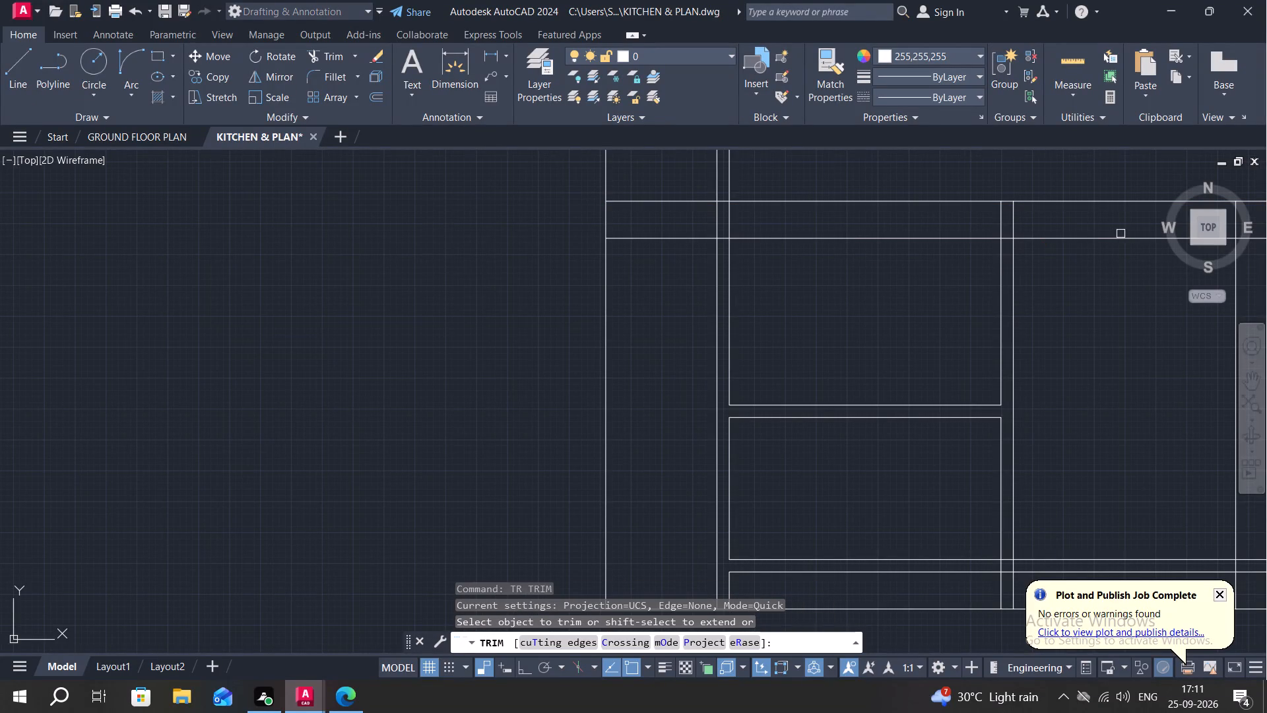
left_click(1100, 239)
middle_click_drag(1121, 280, 917, 367)
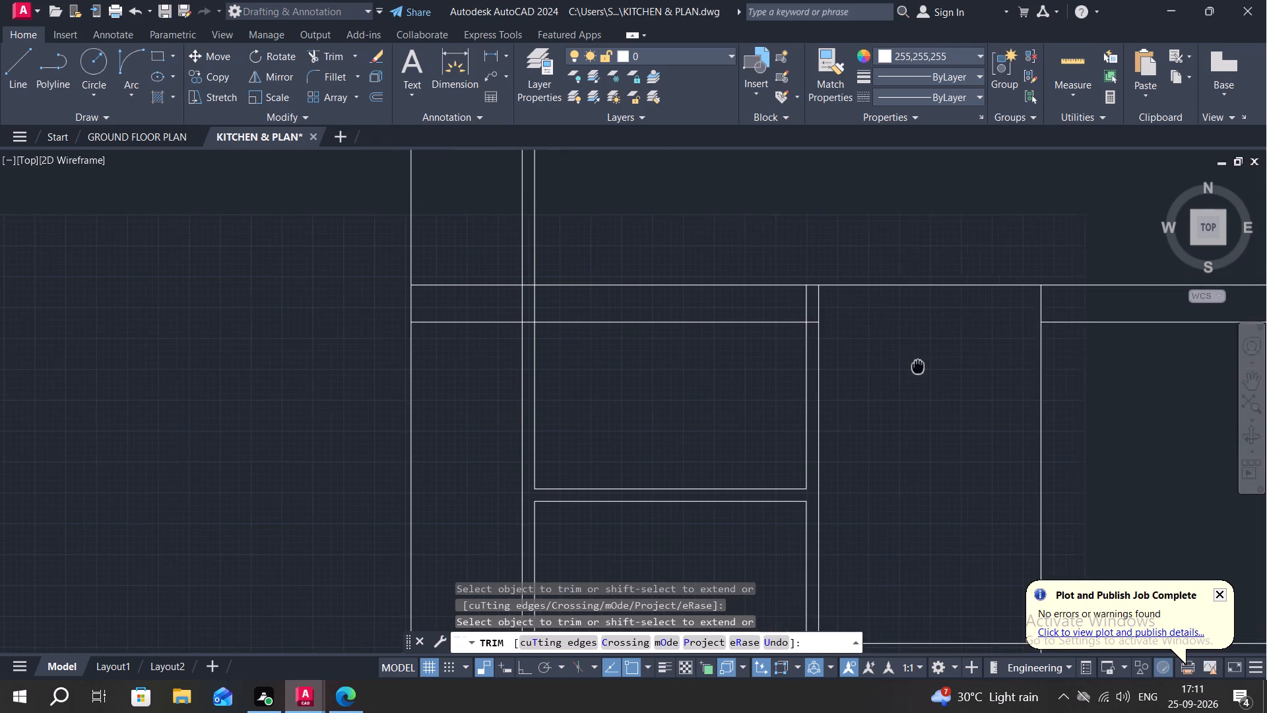
middle_click_drag(917, 367, 907, 370)
left_click(1142, 330)
middle_click_drag(917, 381, 1004, 381)
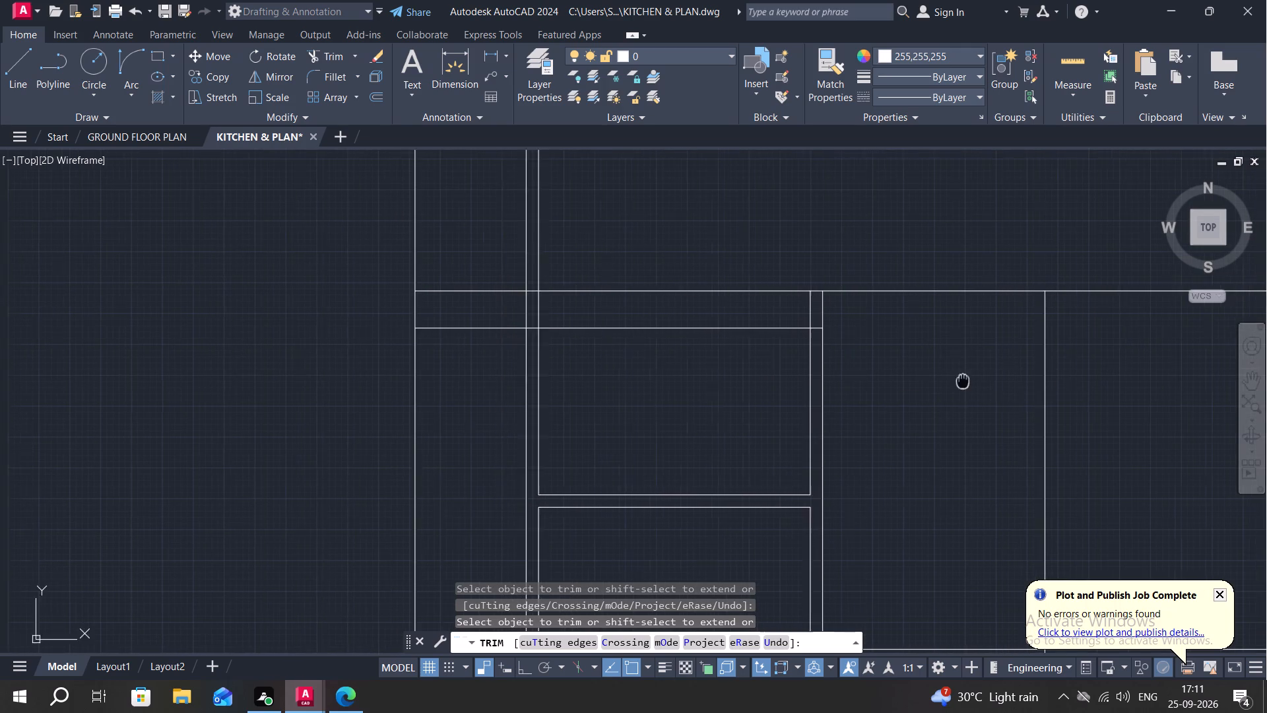
middle_click_drag(1004, 381, 1196, 380)
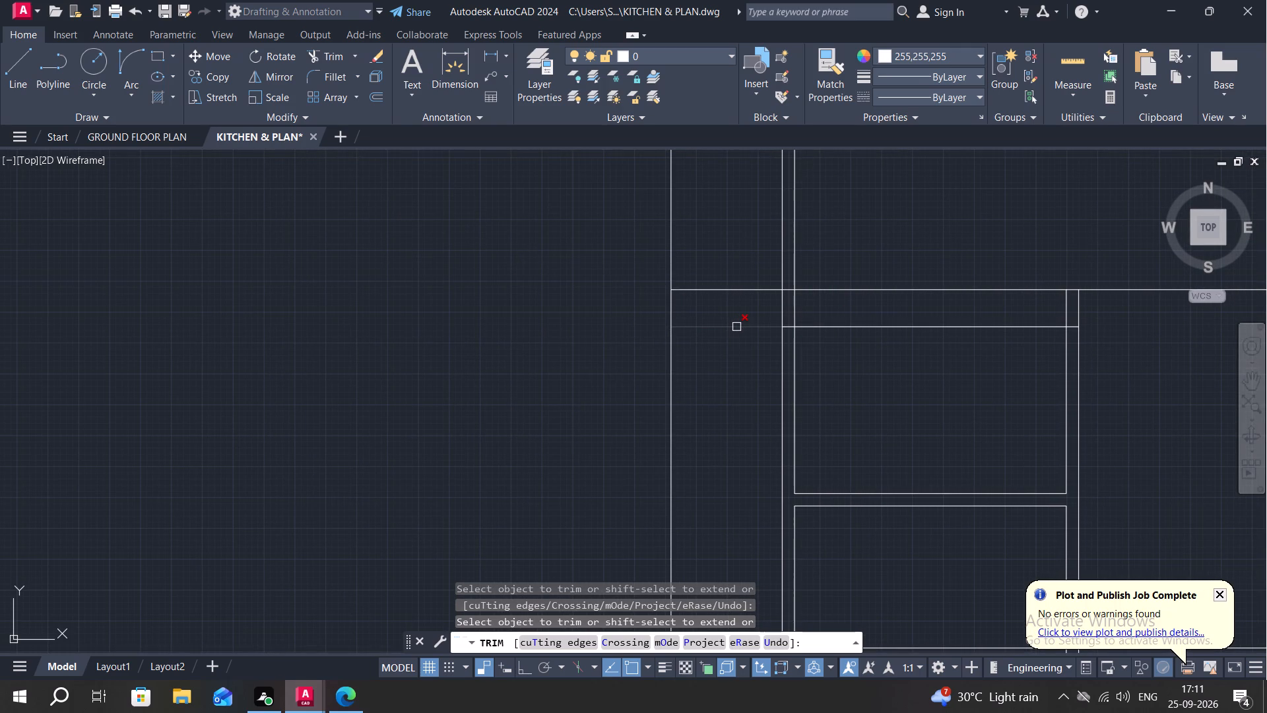
left_click(736, 327)
left_click(745, 289)
left_click(787, 327)
left_click(793, 309)
scroll(1124, 332, "down", 1)
middle_click_drag(1128, 343, 1035, 345)
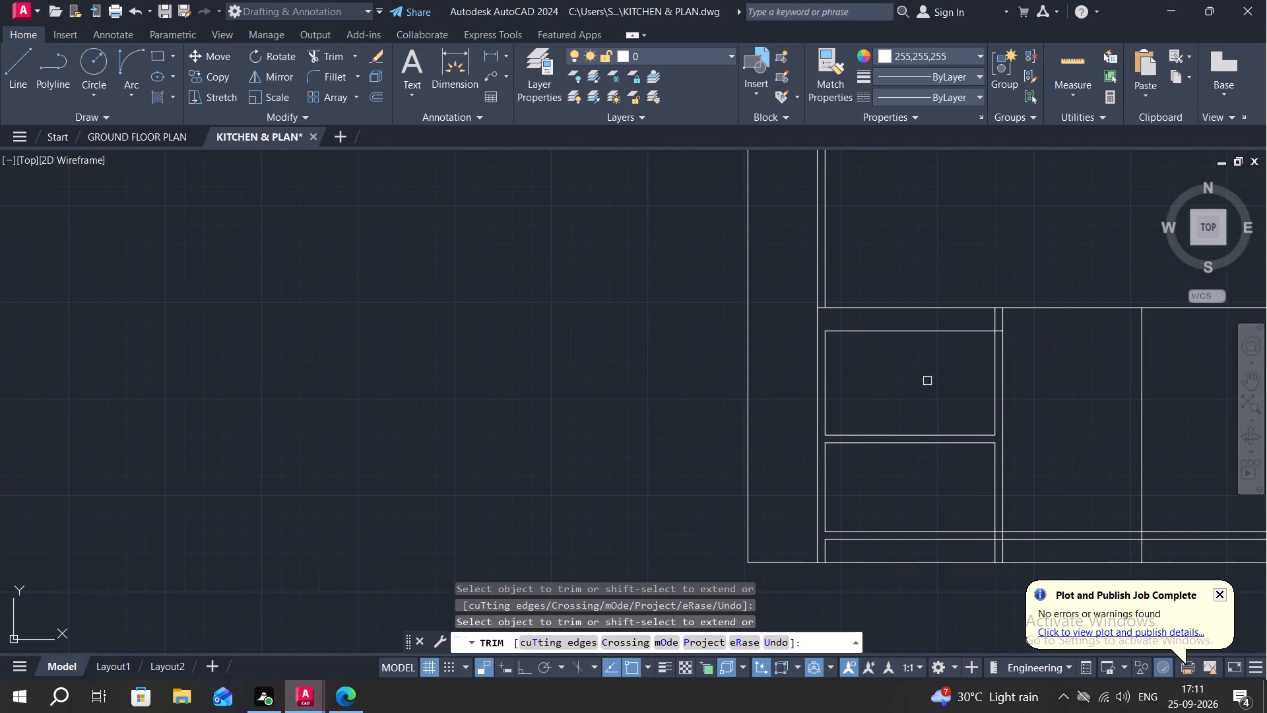
Extend the second cell's two horizontal dividing lines rightward across the third cell.
key("r")
type("X")
key("space")
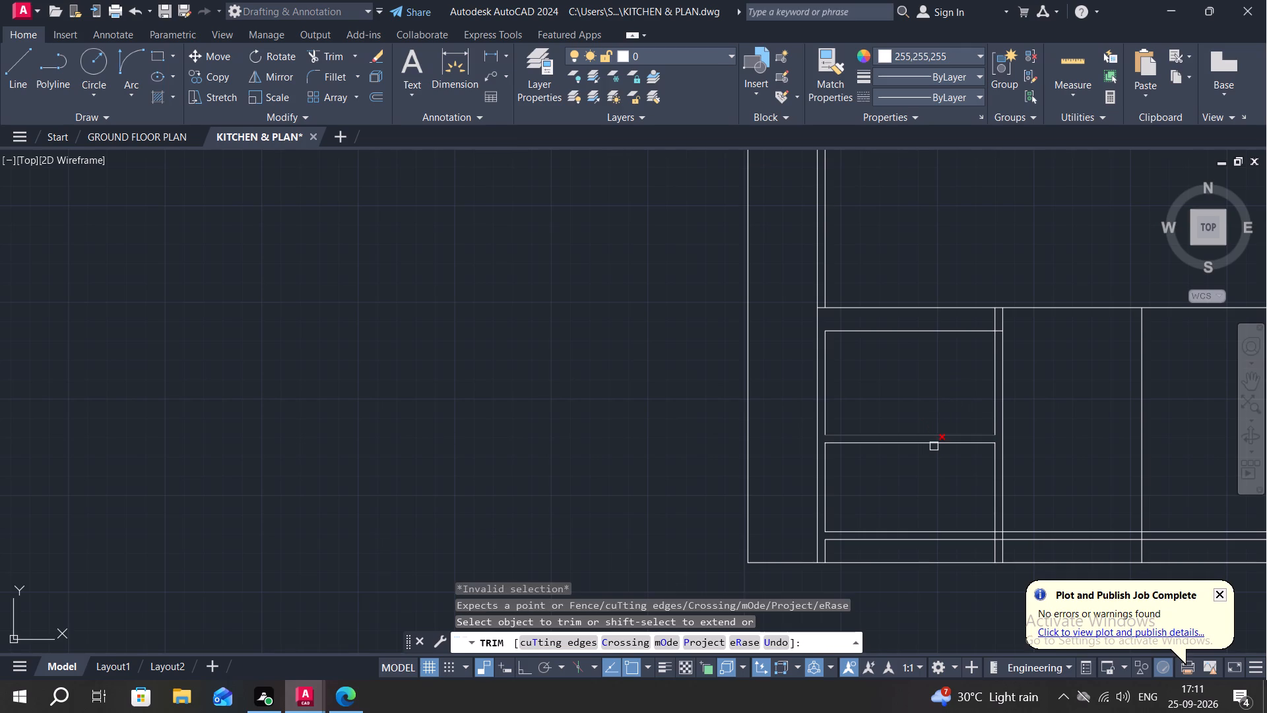
key("Escape")
key("e")
type("X")
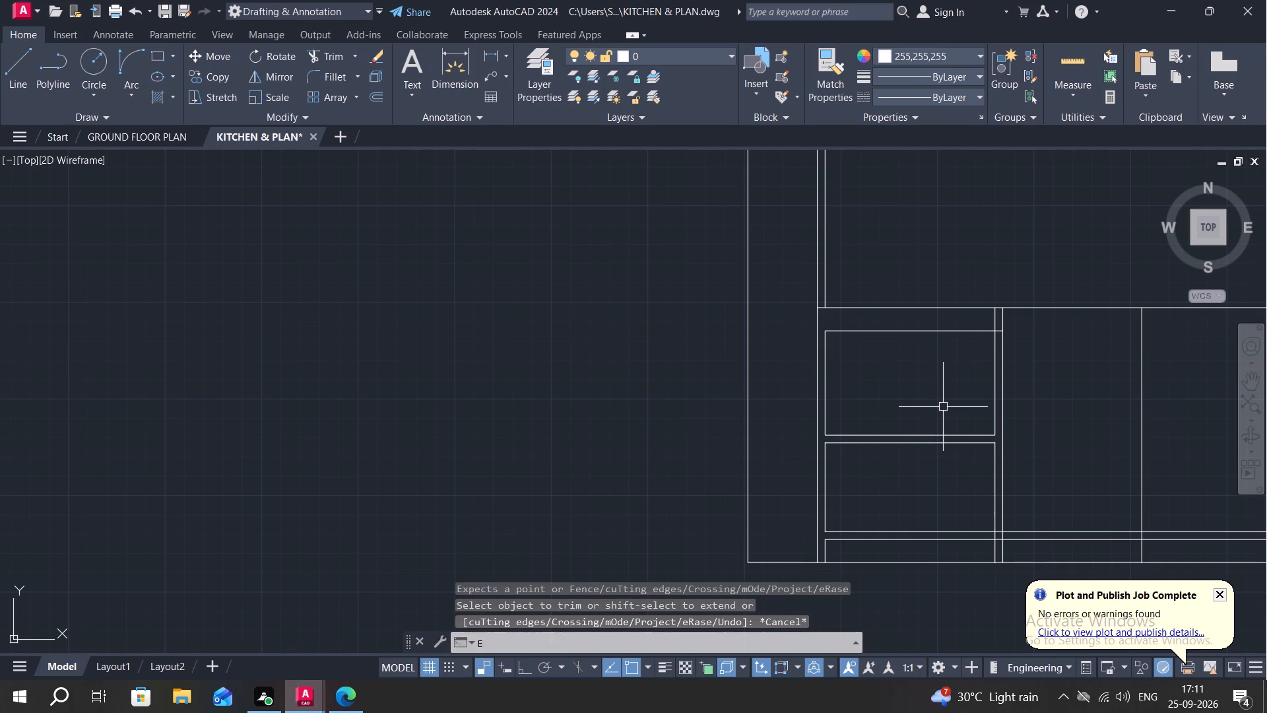
key("space")
left_click(948, 445)
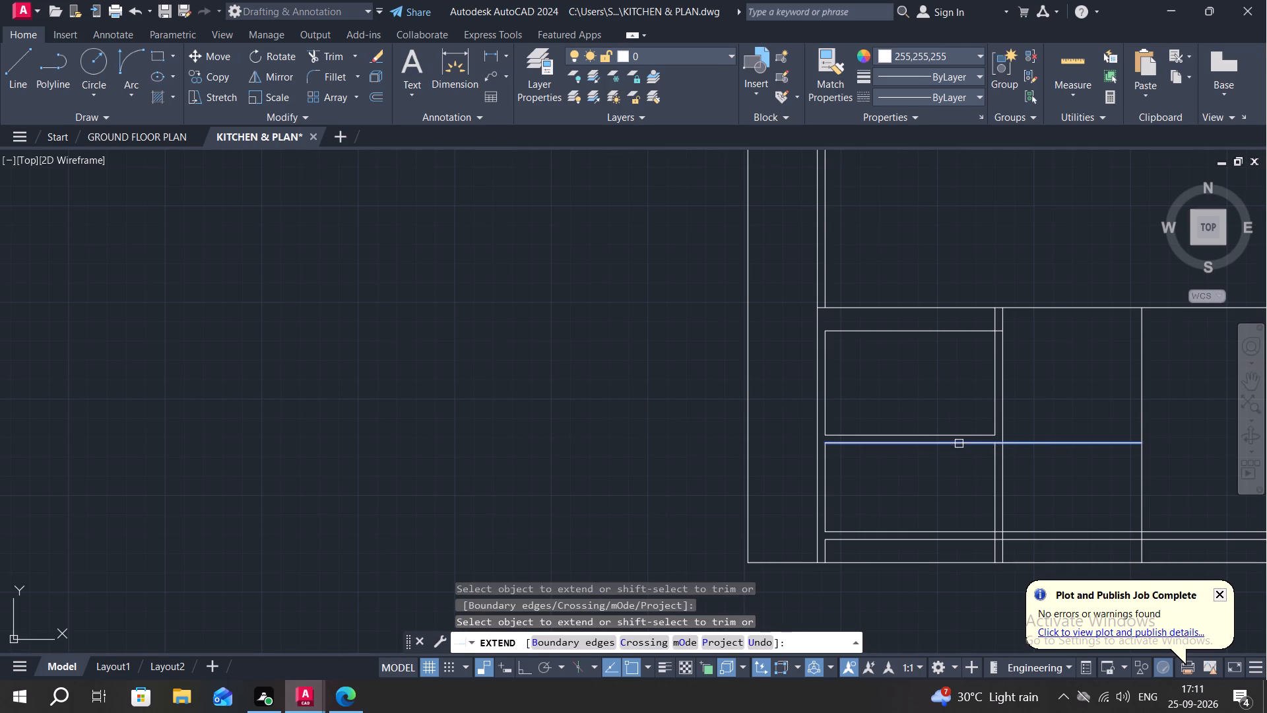
left_click(959, 444)
double_click(962, 435)
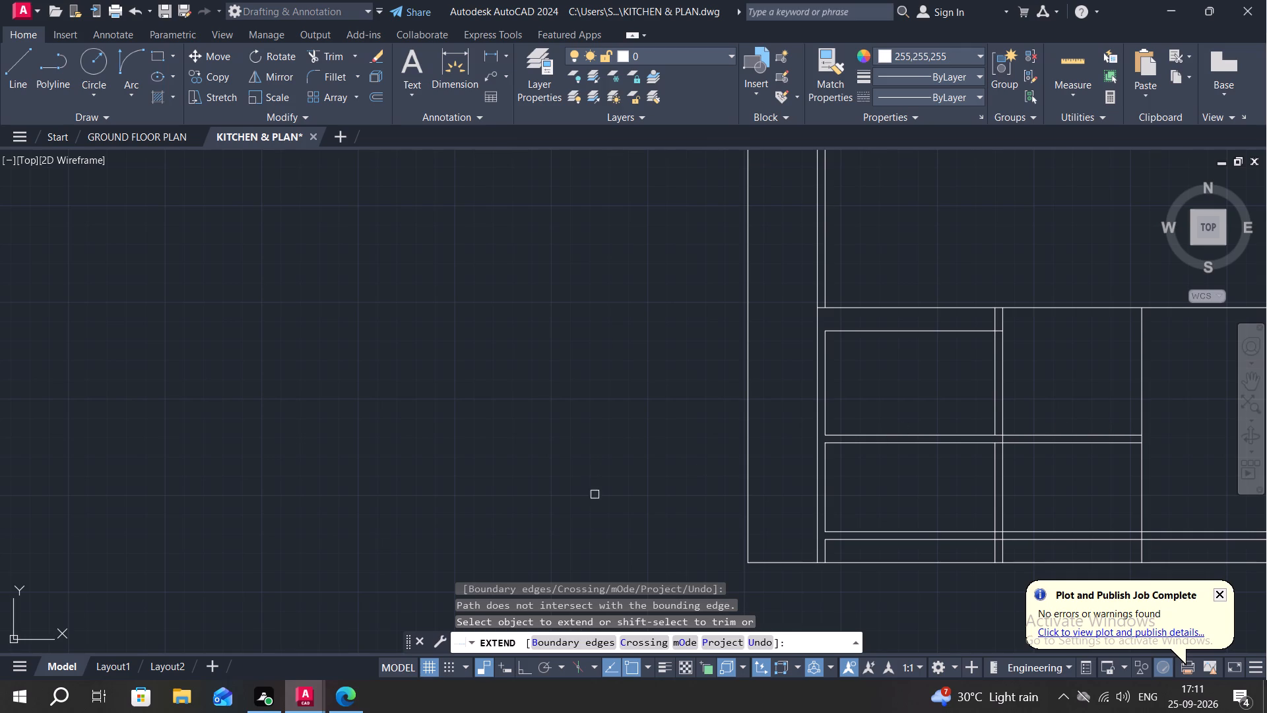
Extend both dividing lines further rightward, from the third cell through to the sixth cell's right side line.
key("space")
key("space")
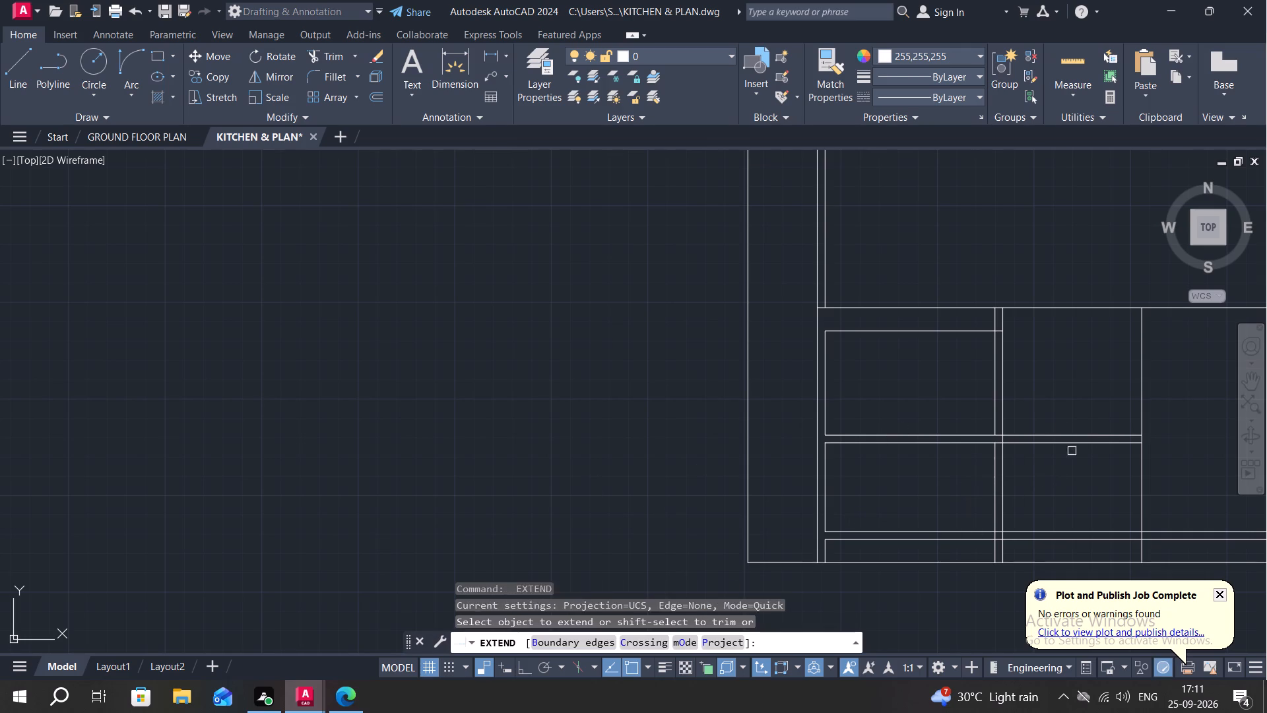
middle_click_drag(1089, 444, 881, 433)
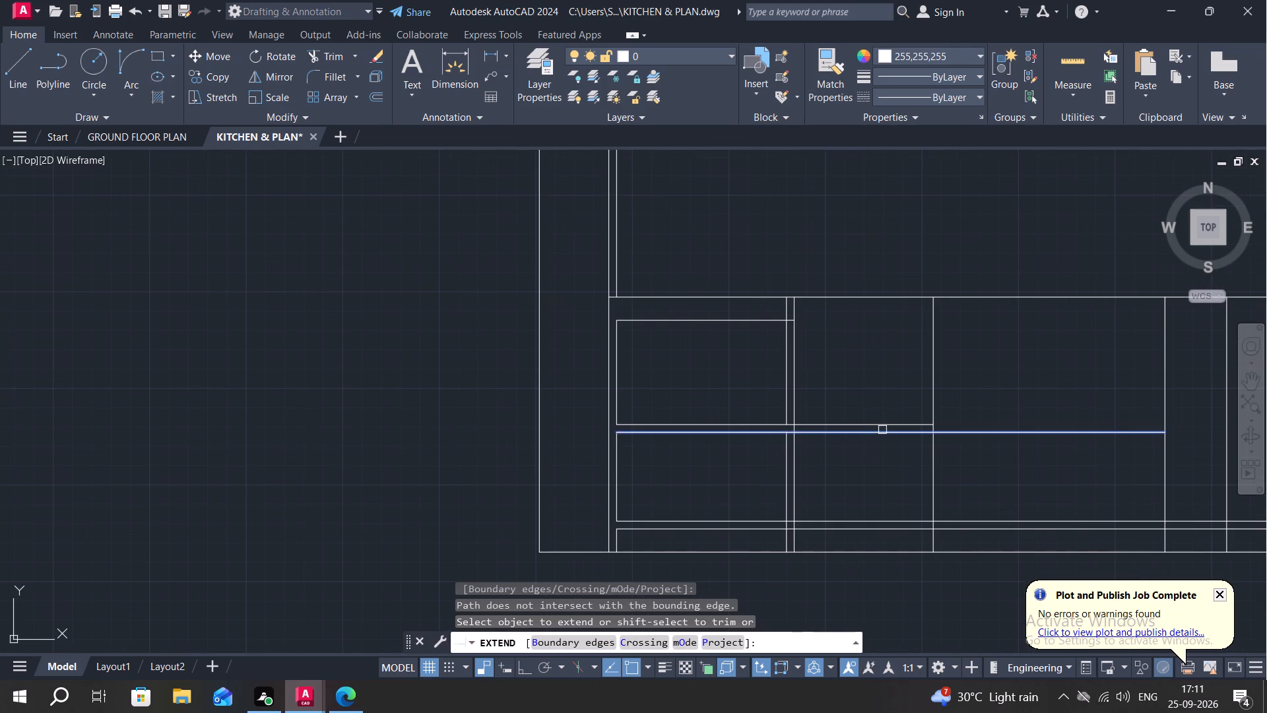
left_click(882, 430)
left_click(896, 422)
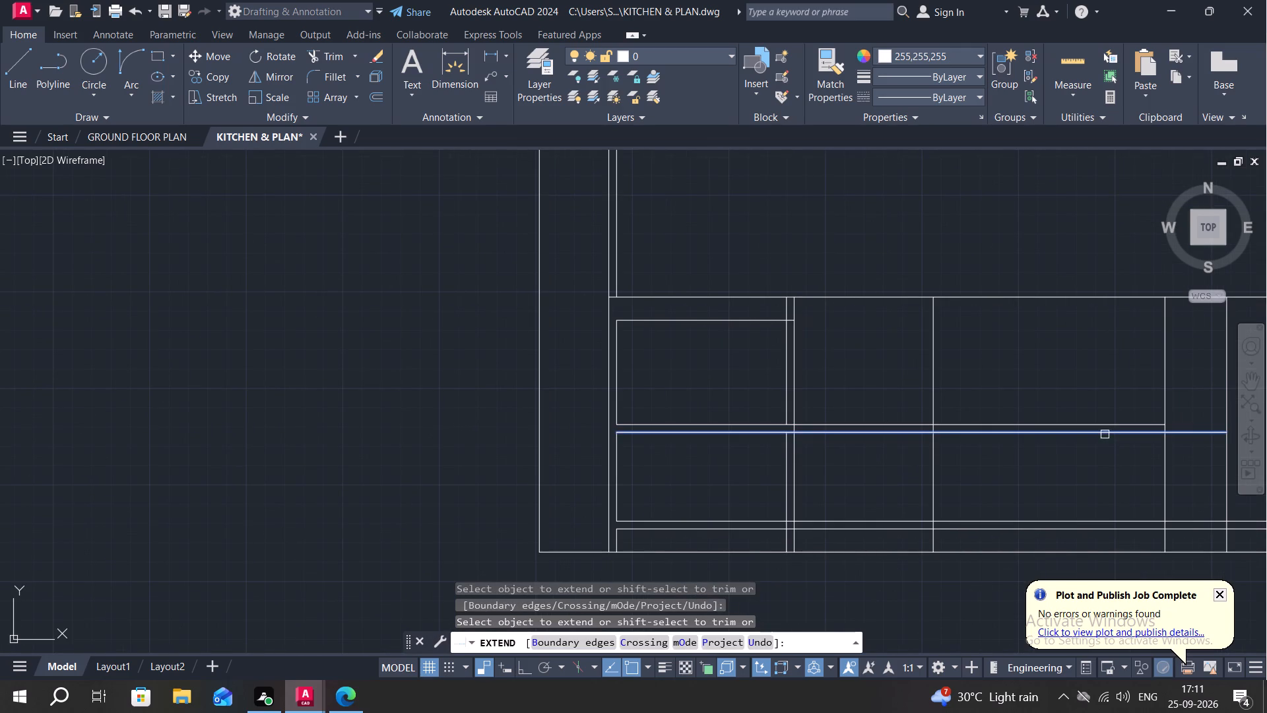
middle_click_drag(1088, 432, 936, 417)
left_click(997, 413)
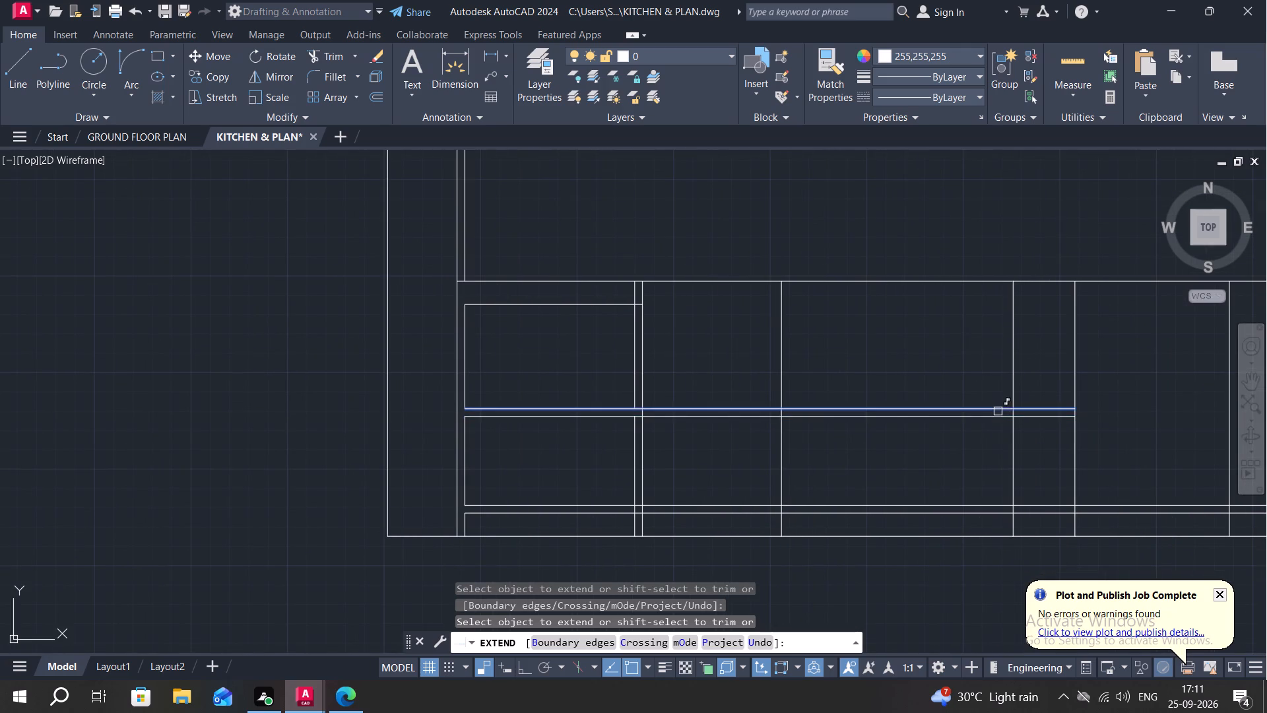
left_click(1000, 409)
left_click(1035, 409)
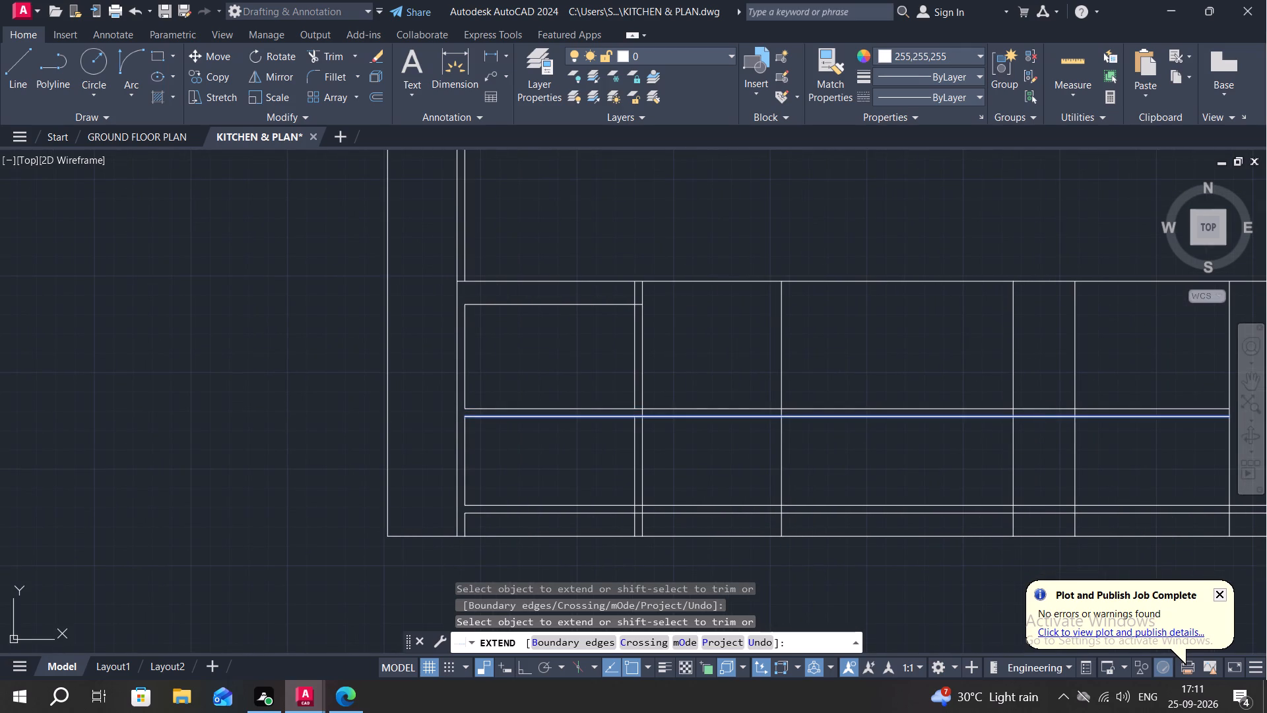
left_click(1042, 419)
Trim both dividing lines out of the narrow fifth cell.
key("t")
key("r")
key("space")
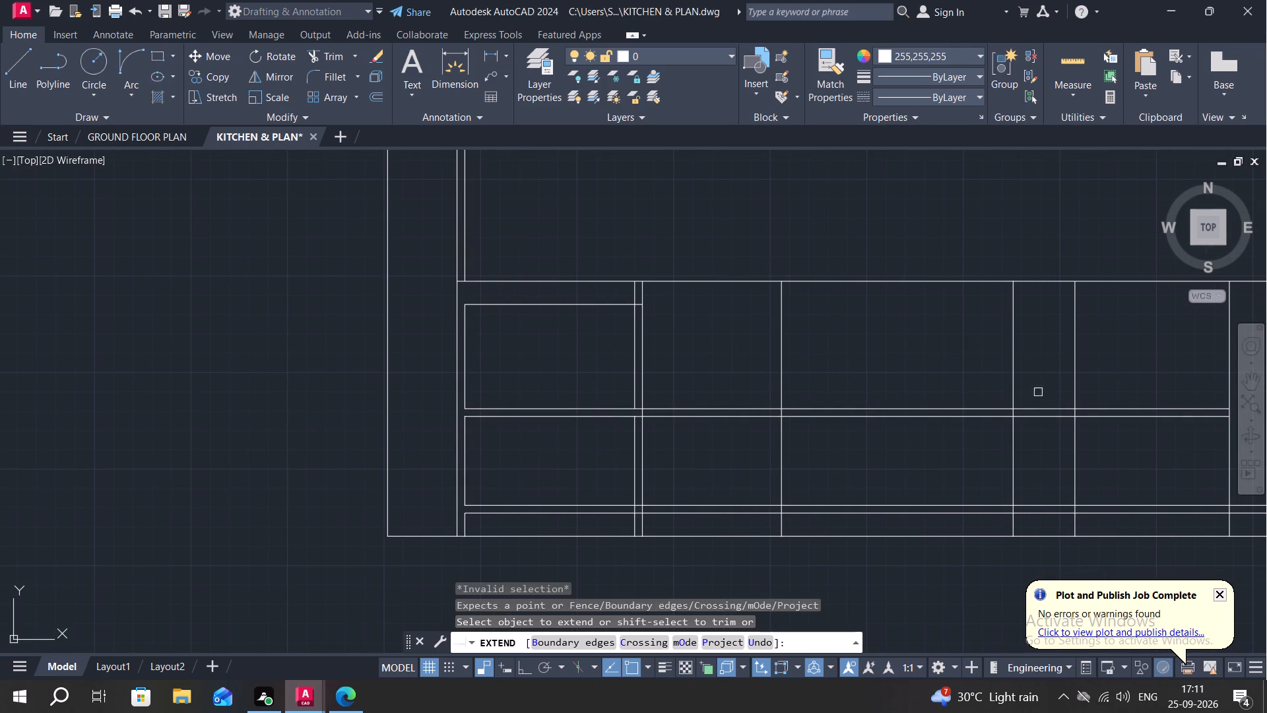
left_click_drag(1037, 382, 1039, 435)
key("Escape")
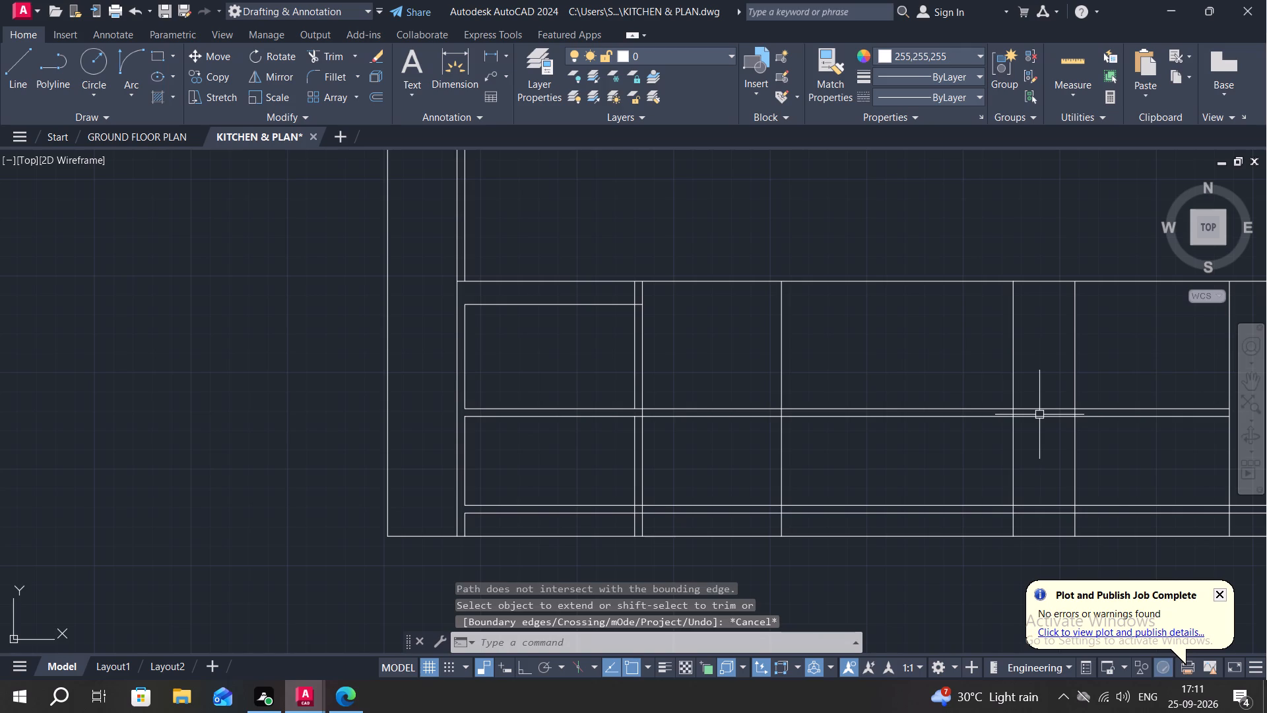
type("TR")
key("space")
left_click_drag(1046, 394, 1045, 420)
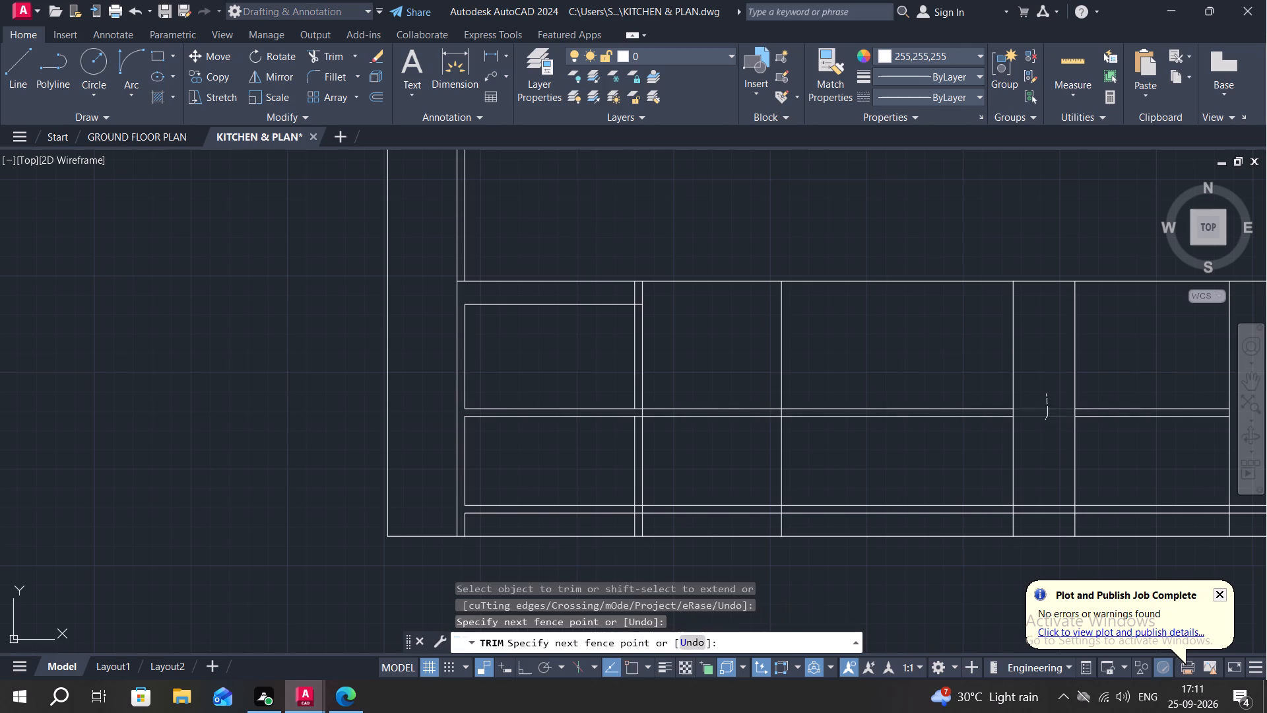
key("Escape")
Extend the 3" offset line below the row's top edge left across the first cell and right across the third cell.
middle_click_drag(1045, 420, 893, 424)
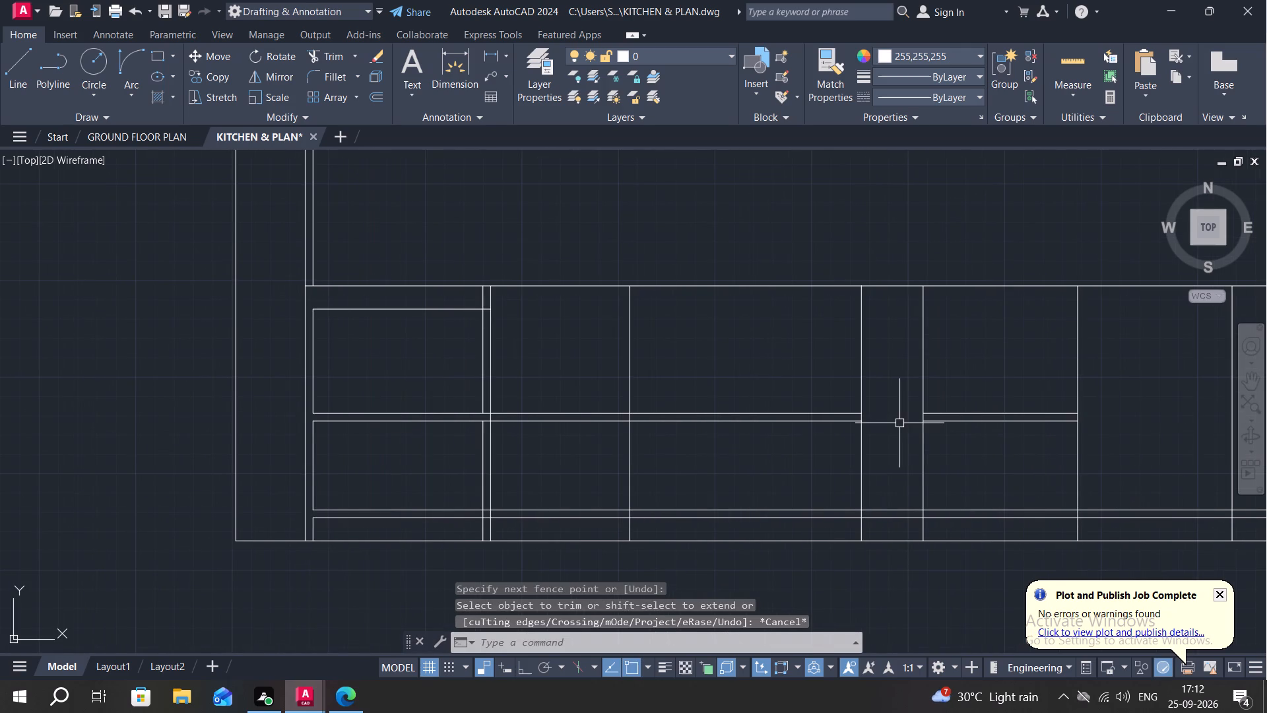
middle_click_drag(1066, 390, 996, 389)
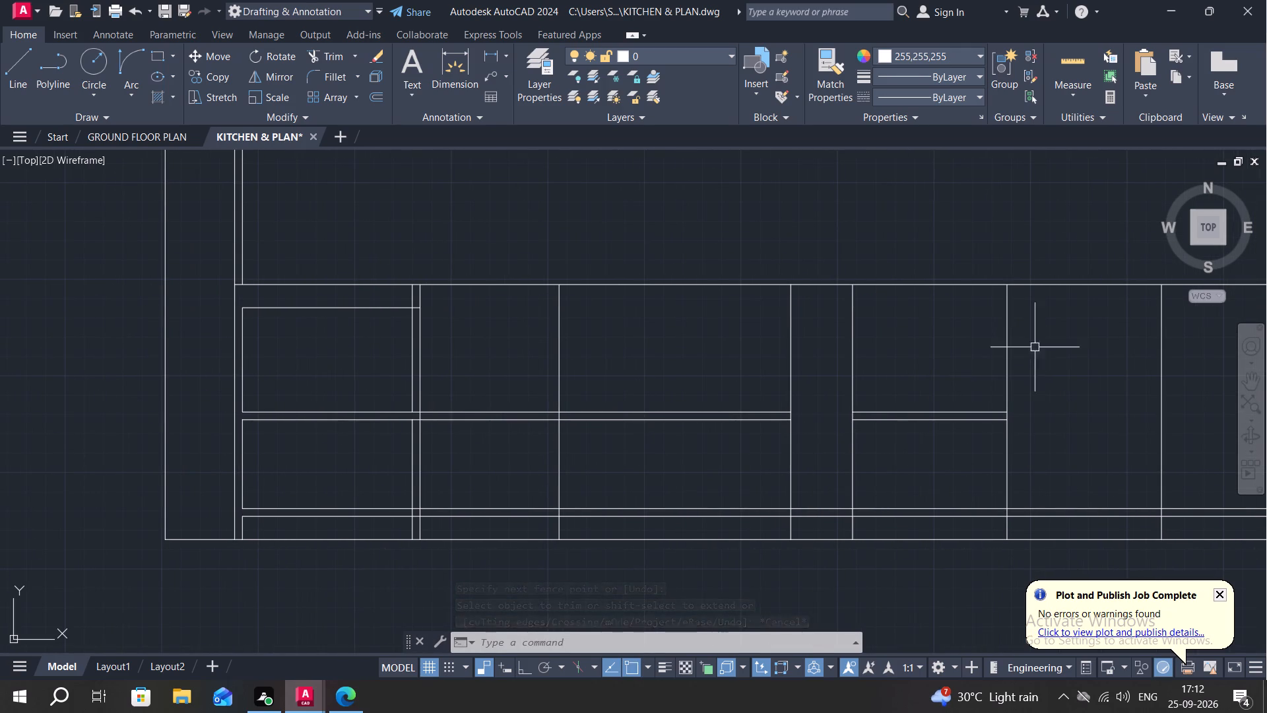
middle_click_drag(1072, 330, 912, 299)
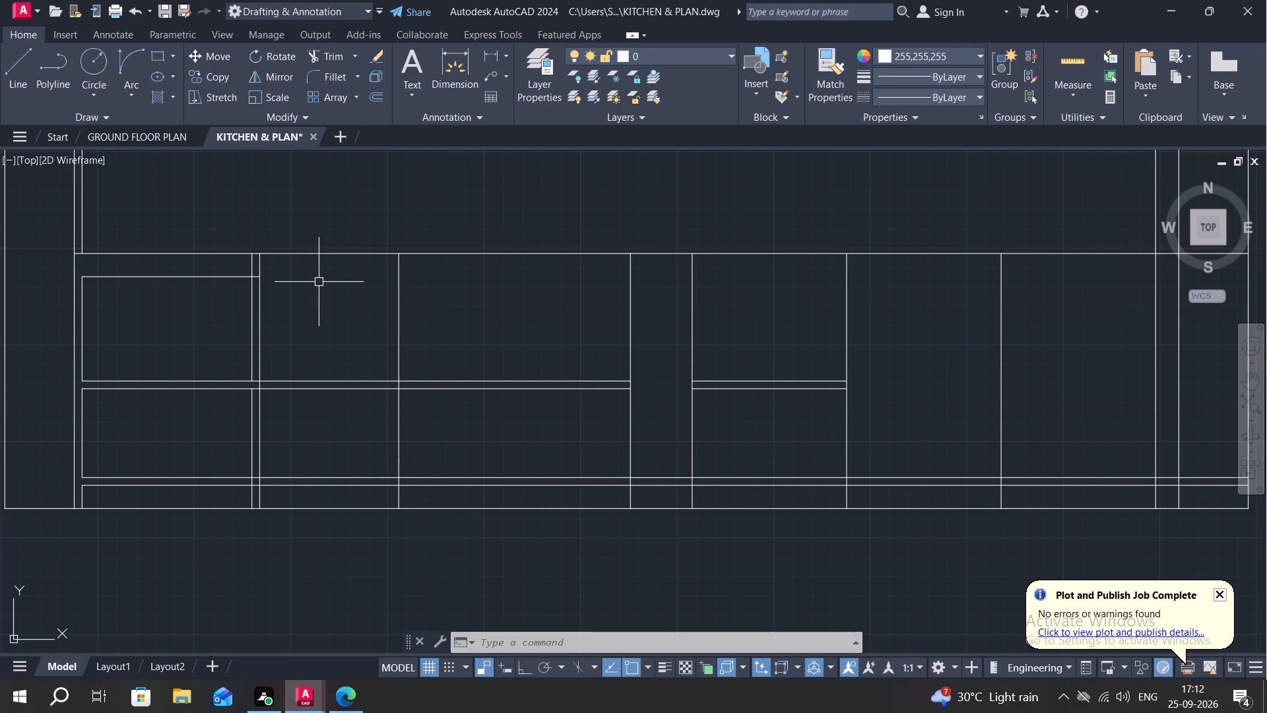
type("EX")
key("space")
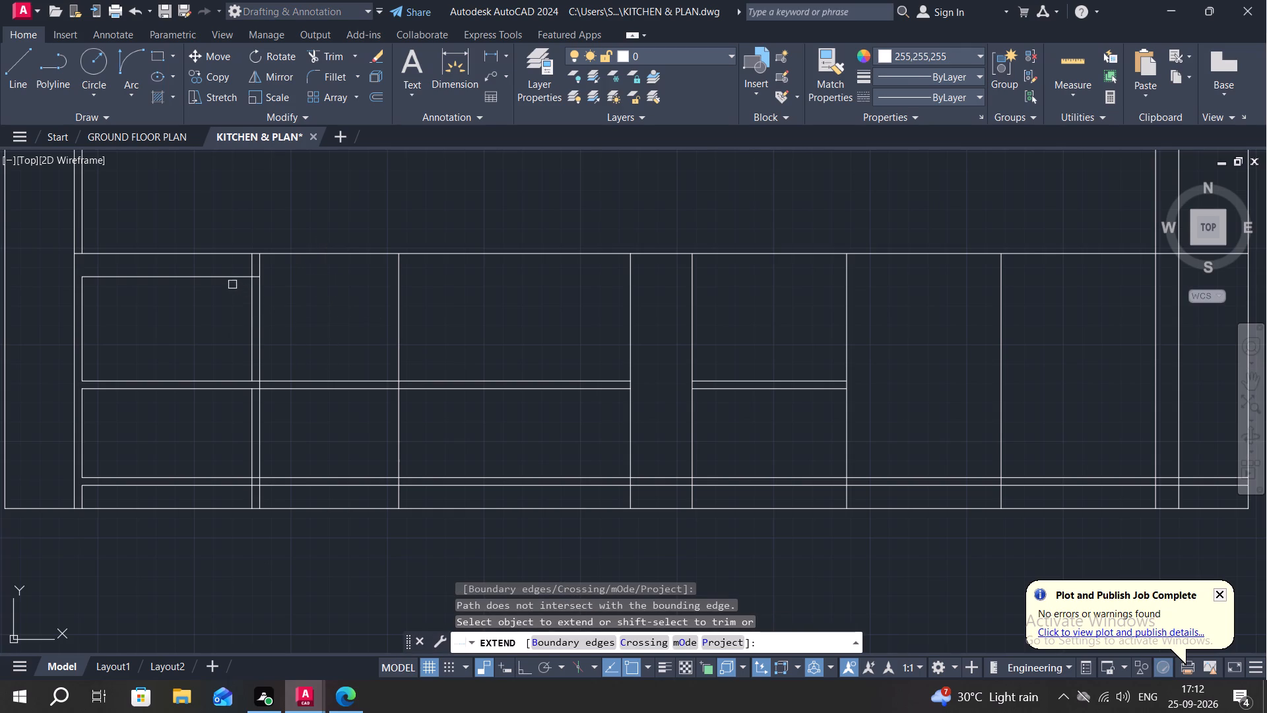
left_click(235, 279)
triple_click(235, 279)
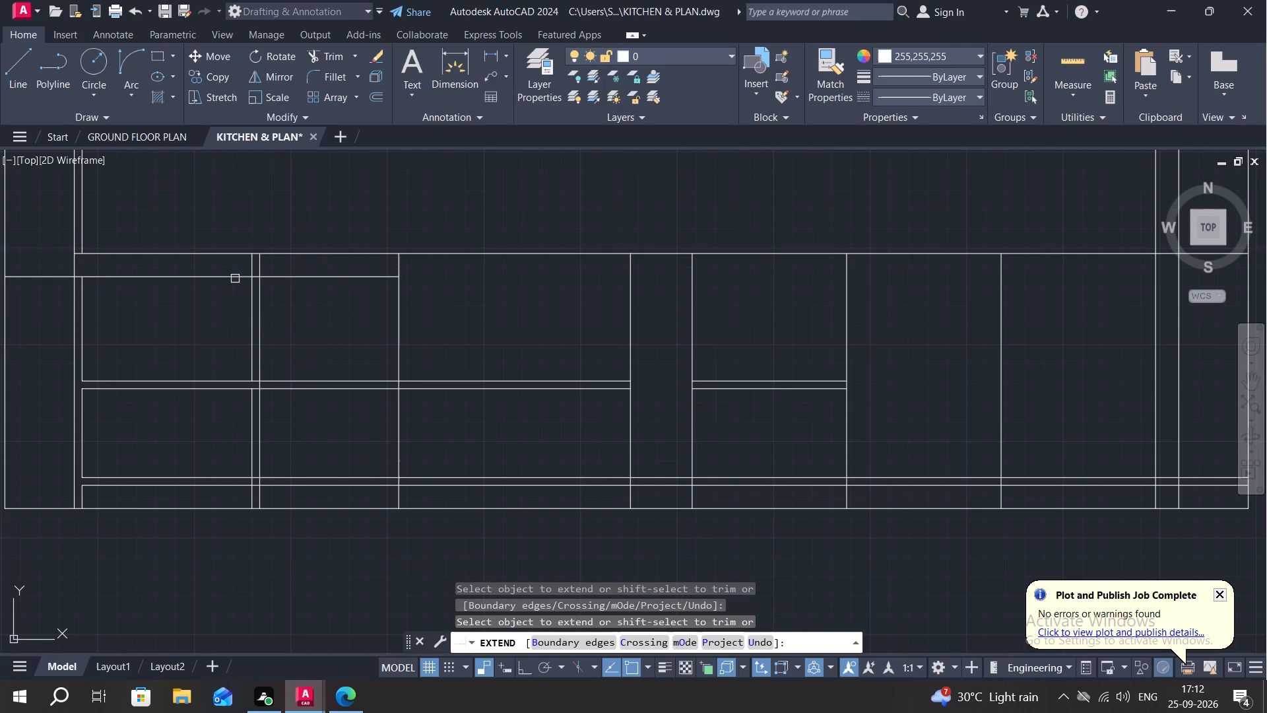
left_click(235, 279)
left_click(337, 282)
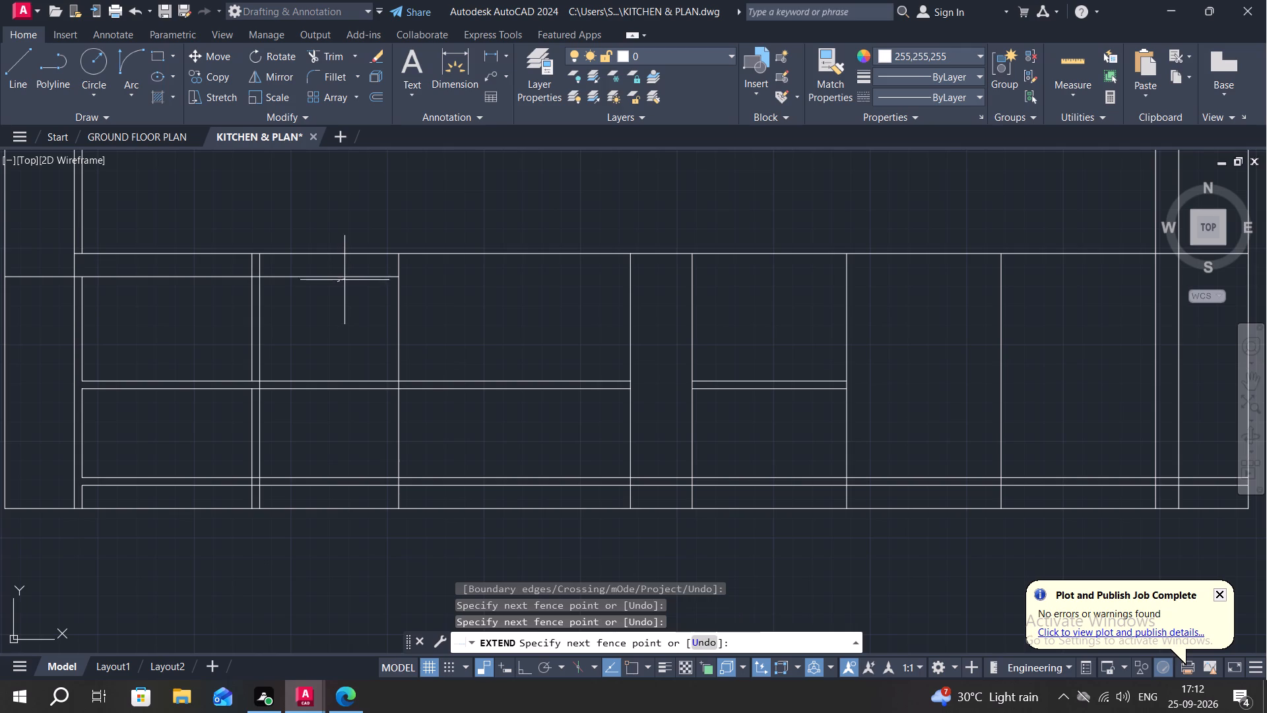
key("Escape")
Extend the 3" offset line rightward from the third cell through the remaining cells to the row's far right outer line.
key("space")
left_click(362, 275)
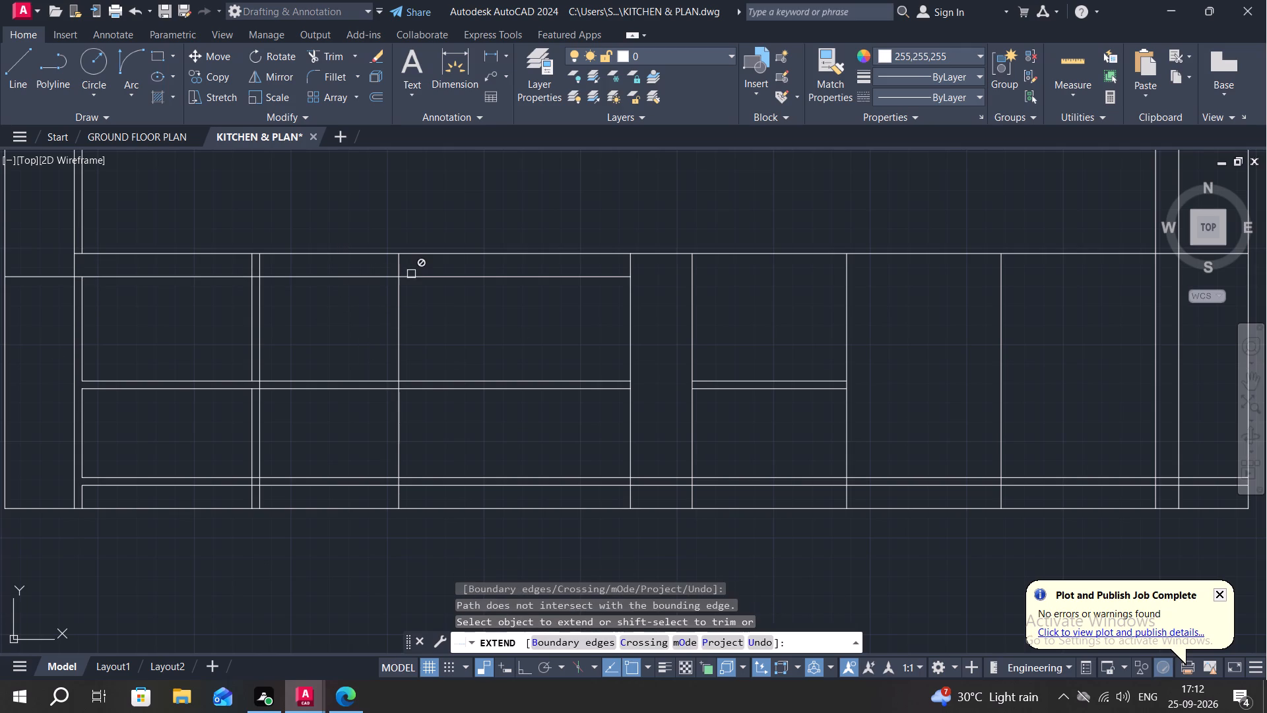
left_click(455, 278)
left_click(673, 277)
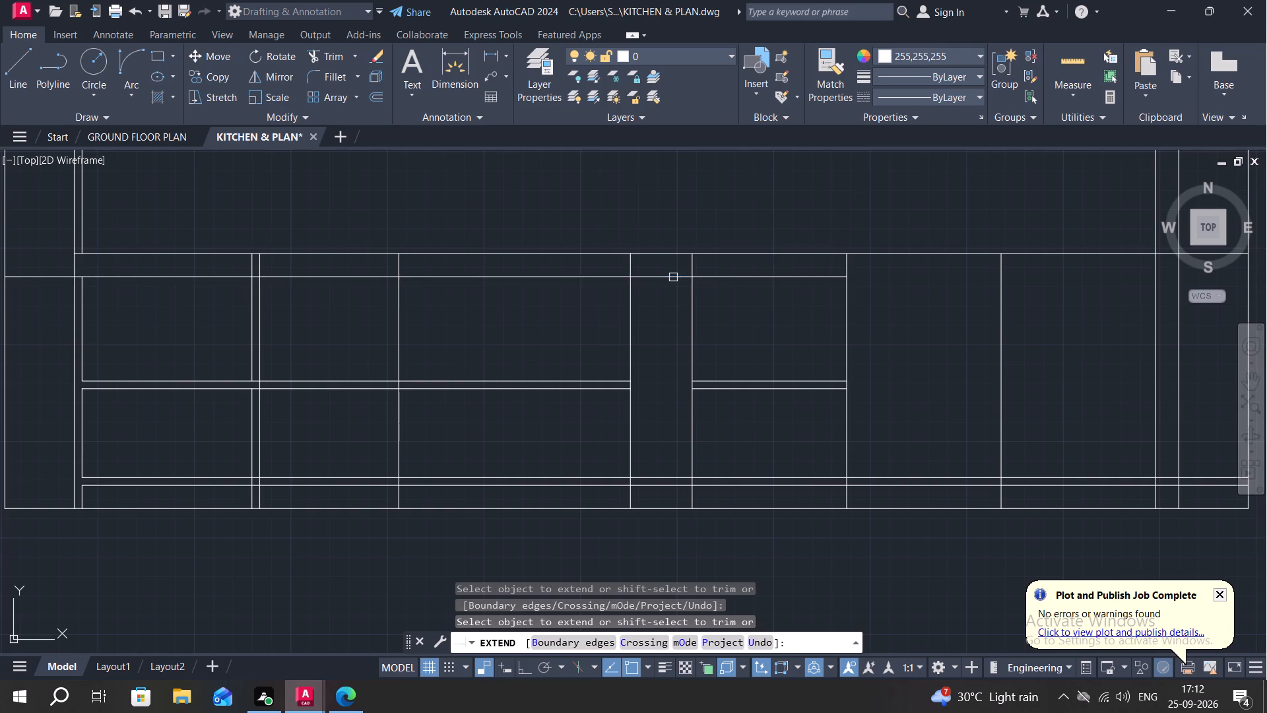
left_click(753, 275)
left_click(913, 275)
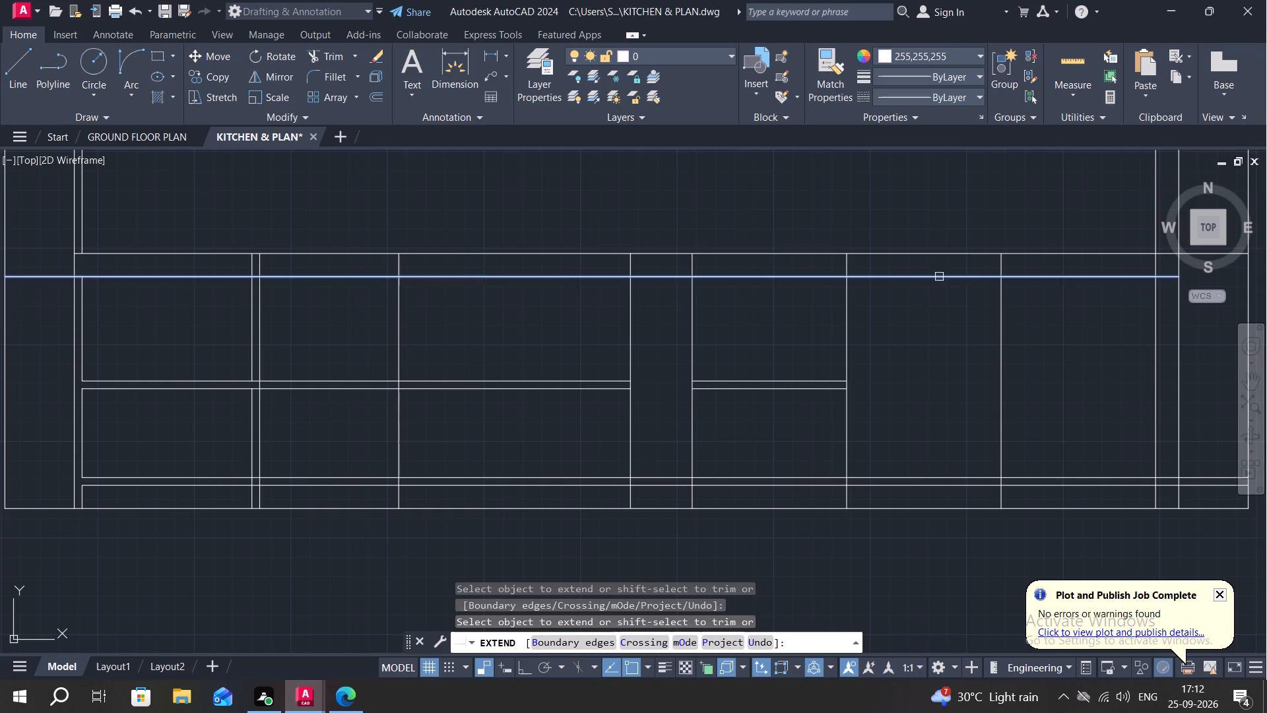
left_click(1052, 278)
middle_click_drag(1099, 313, 864, 369)
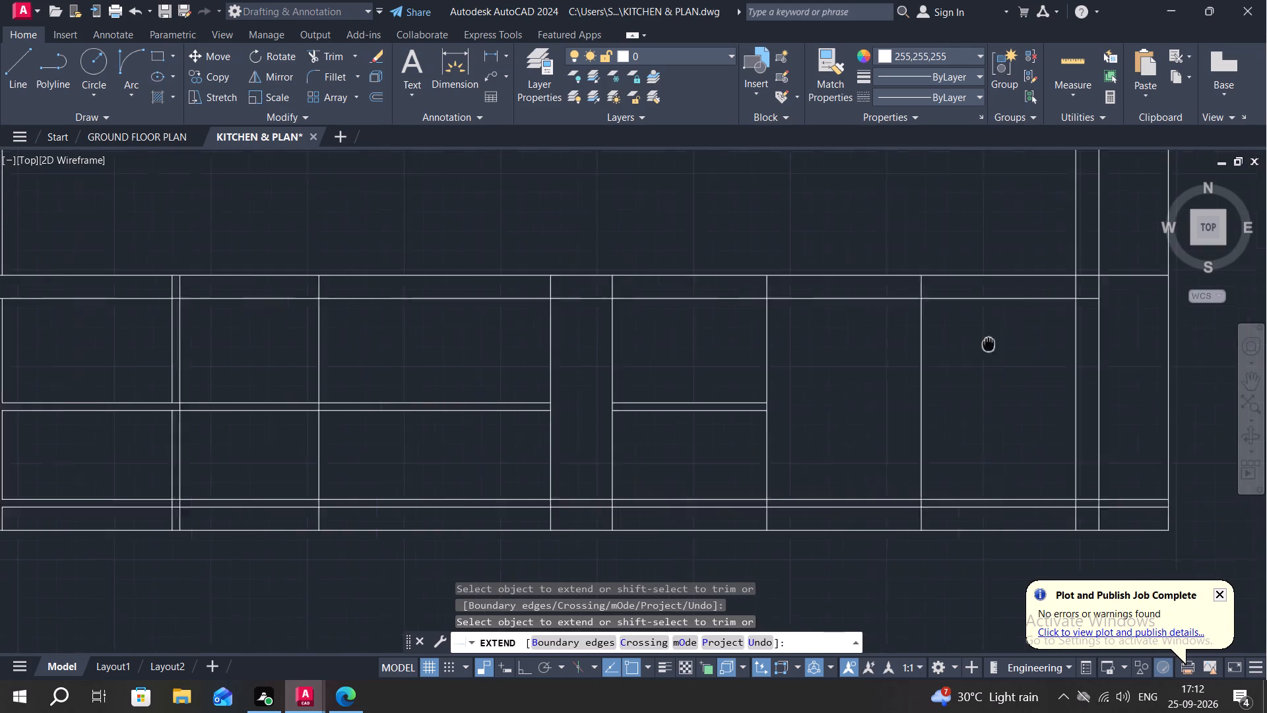
middle_click_drag(864, 369, 817, 376)
left_click(844, 339)
key("Escape")
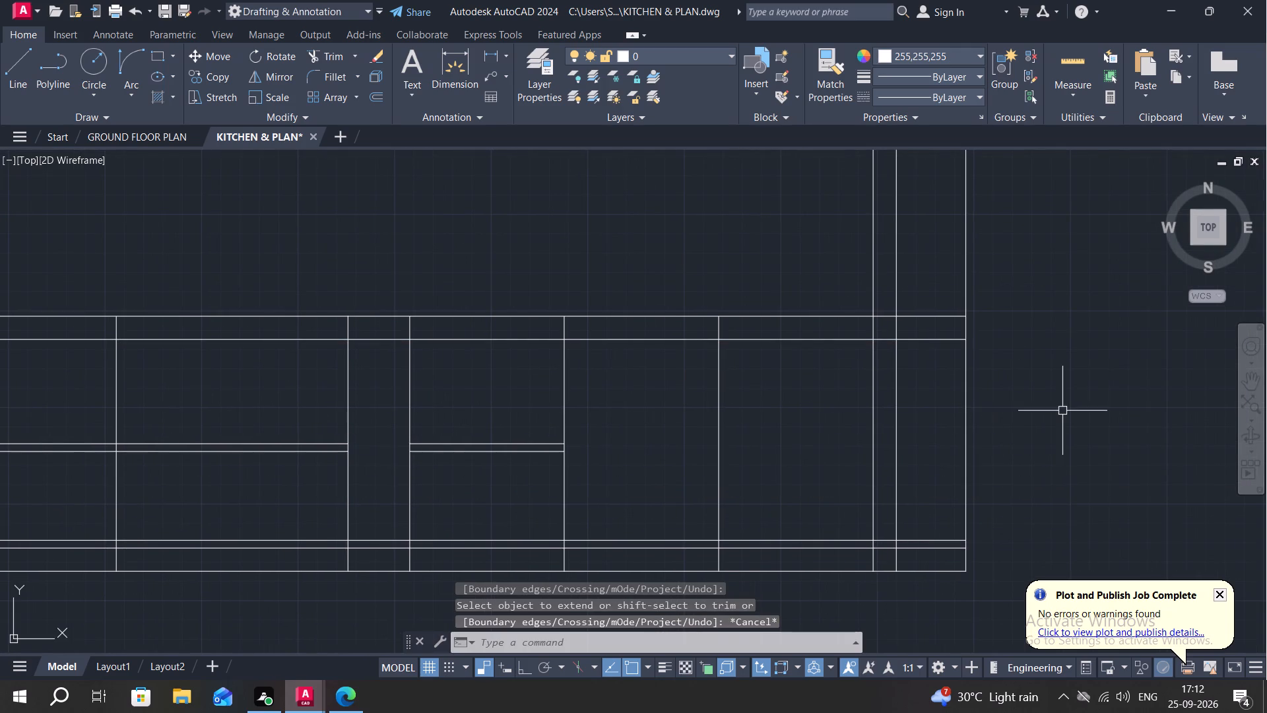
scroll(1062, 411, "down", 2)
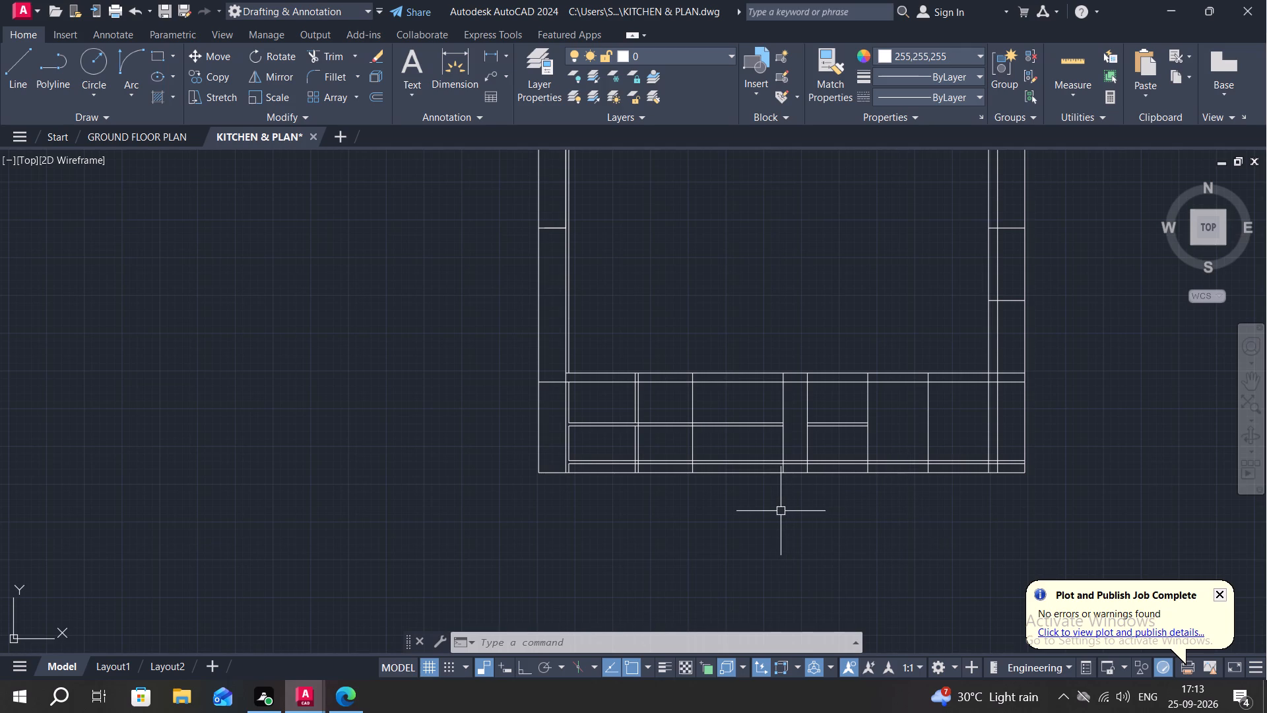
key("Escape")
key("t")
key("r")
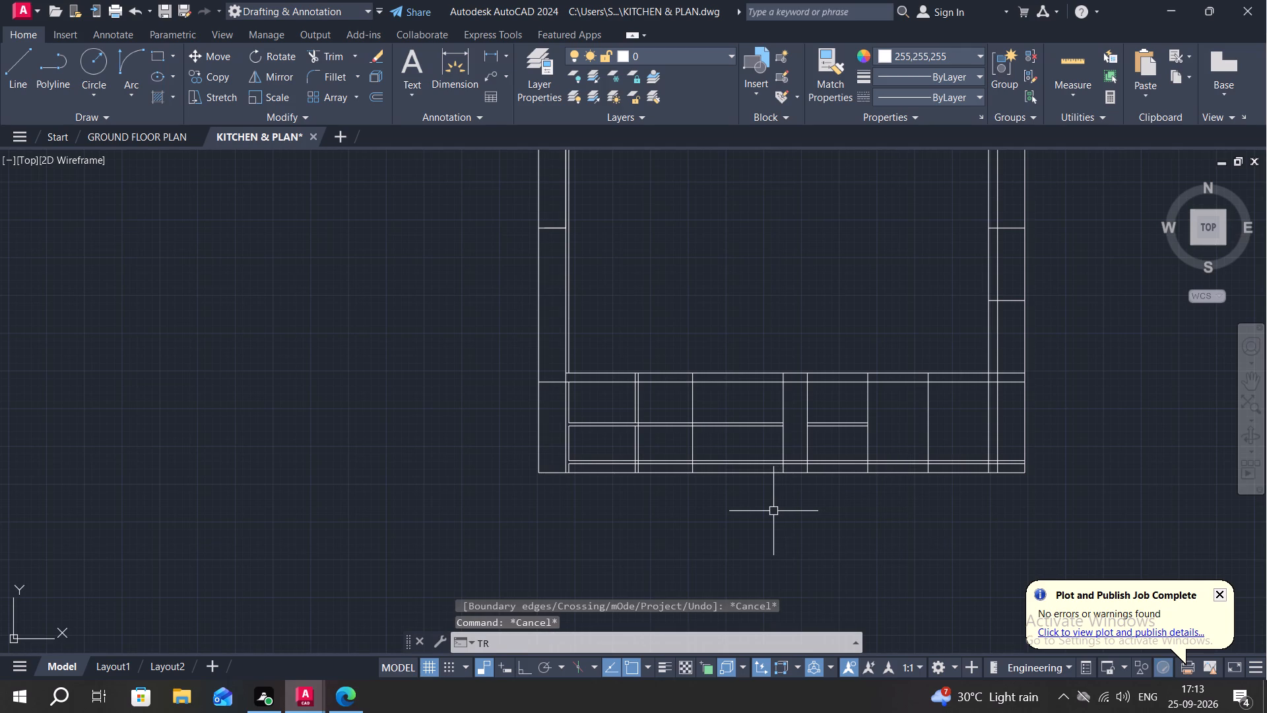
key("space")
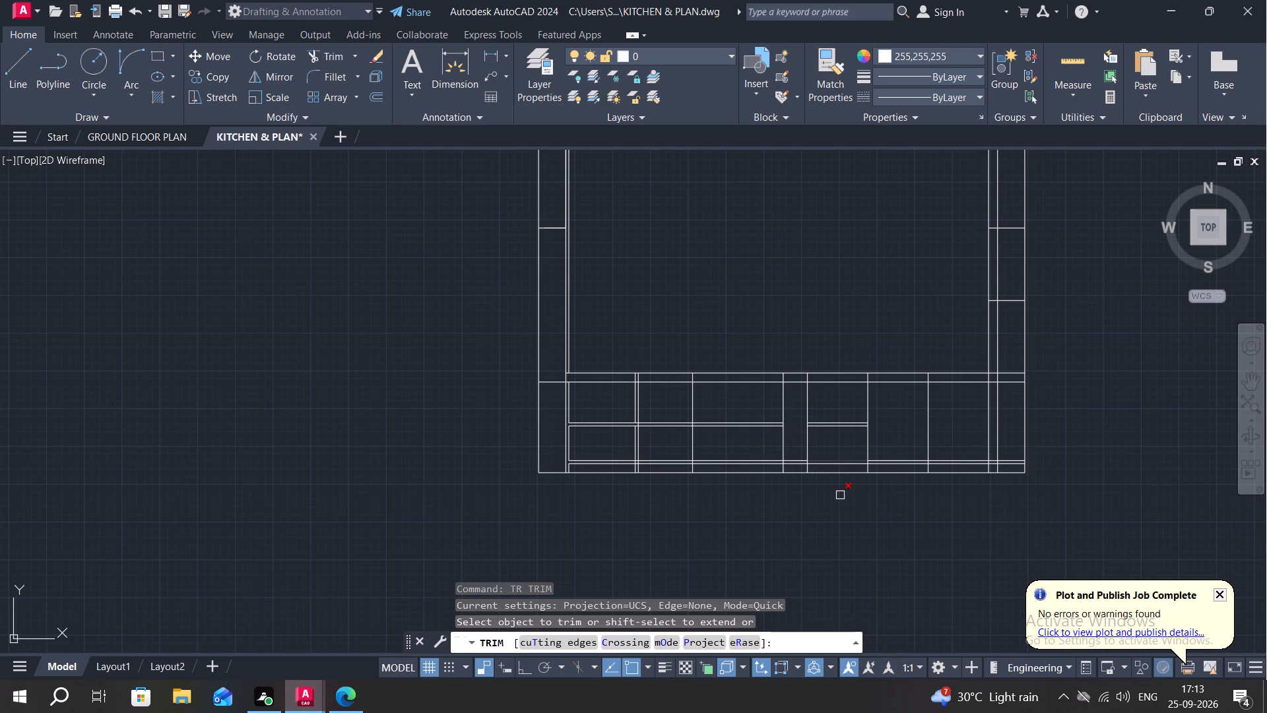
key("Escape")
Trim both middle dividing lines out of the narrow gap between the second and third cells of the bottom row.
middle_click_drag(877, 512, 1153, 649)
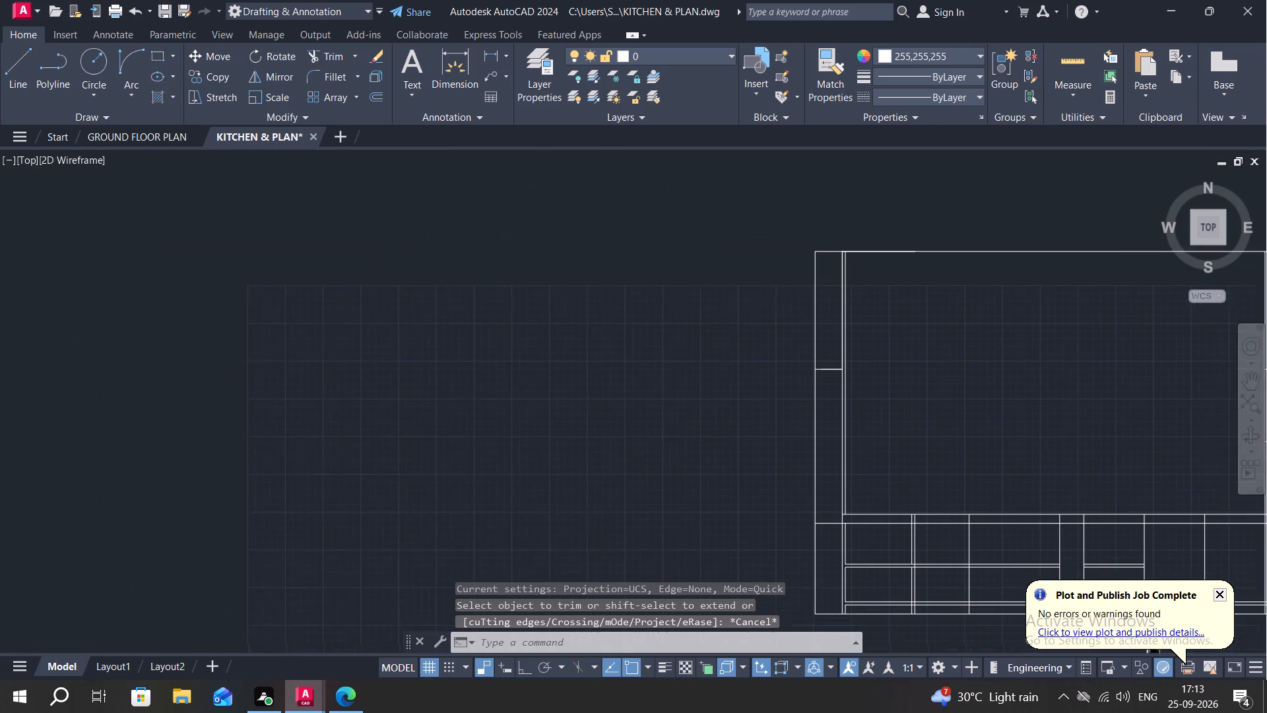
middle_click_drag(1153, 649, 1153, 628)
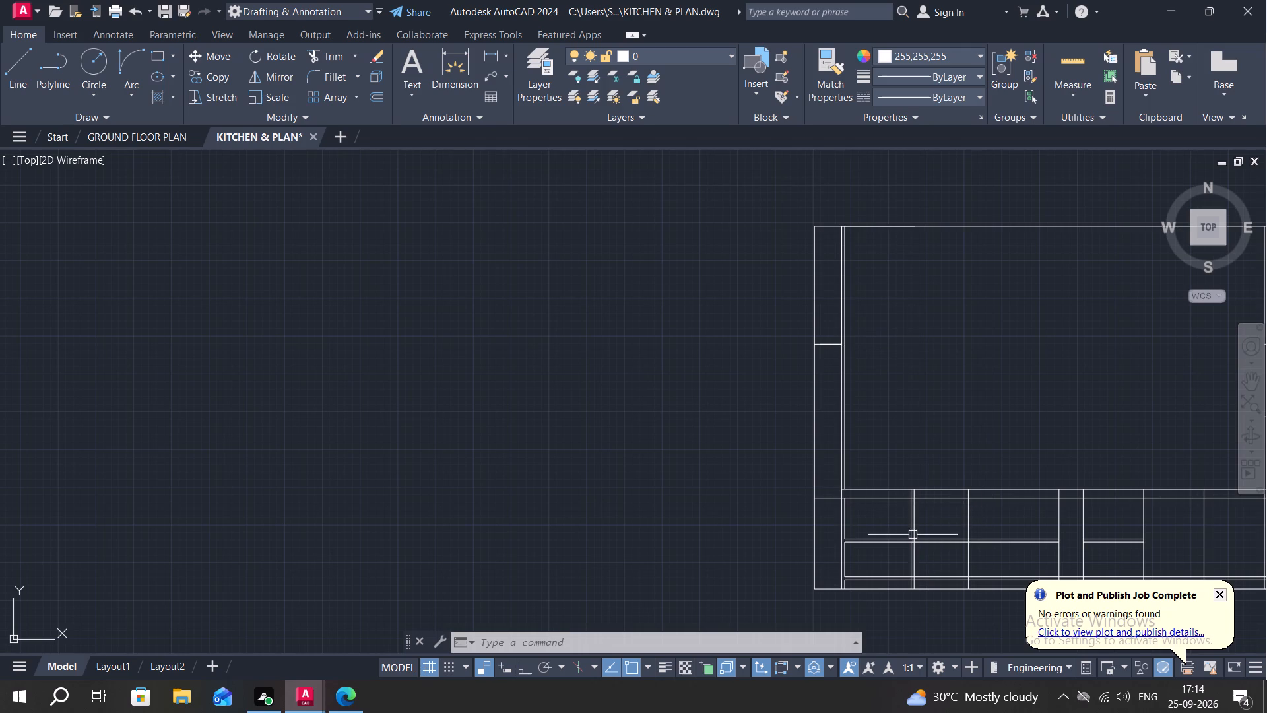
scroll(912, 546, "up", 2)
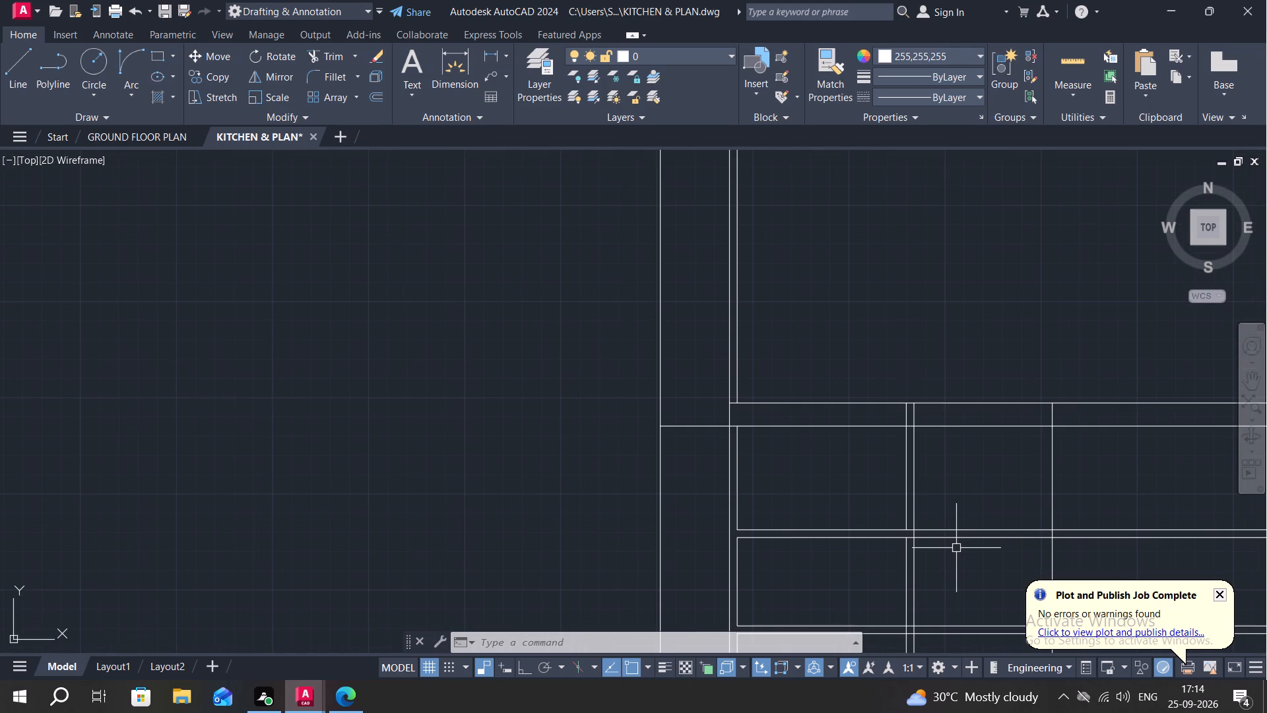
type("TR")
key("space")
scroll(933, 539, "up", 1)
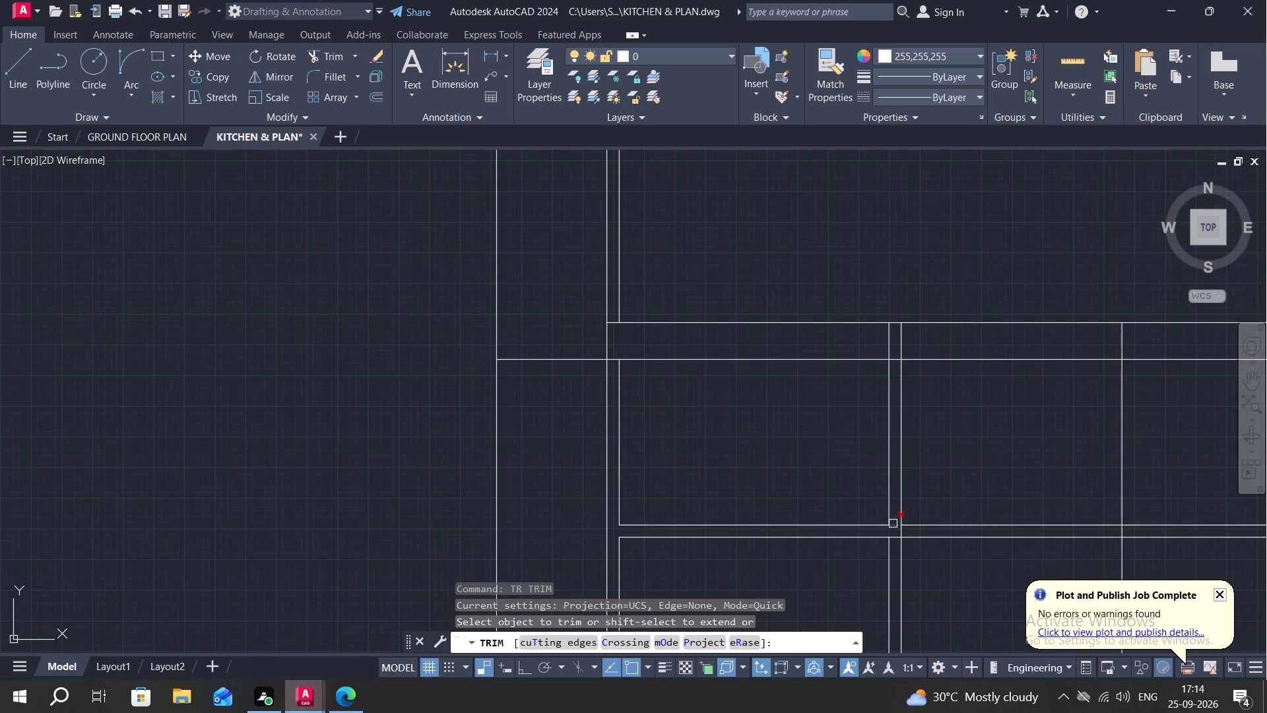
left_click(893, 527)
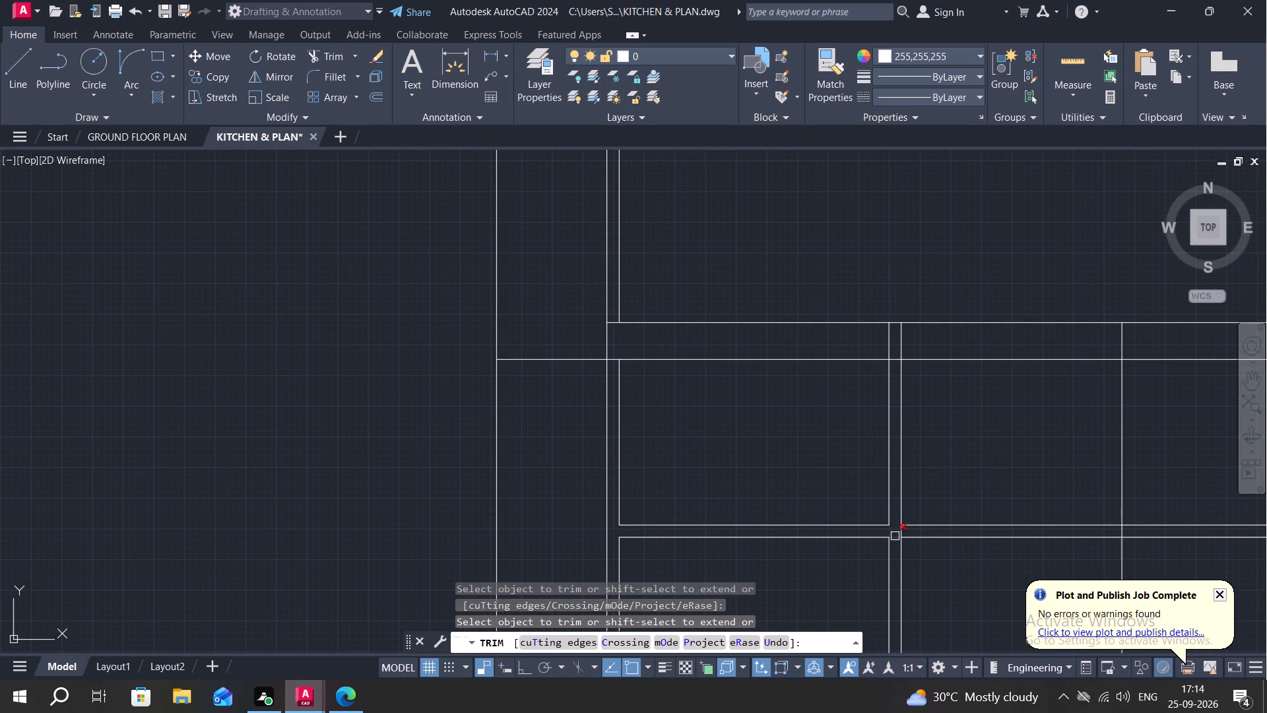
left_click(896, 537)
key("grave")
key("Escape")
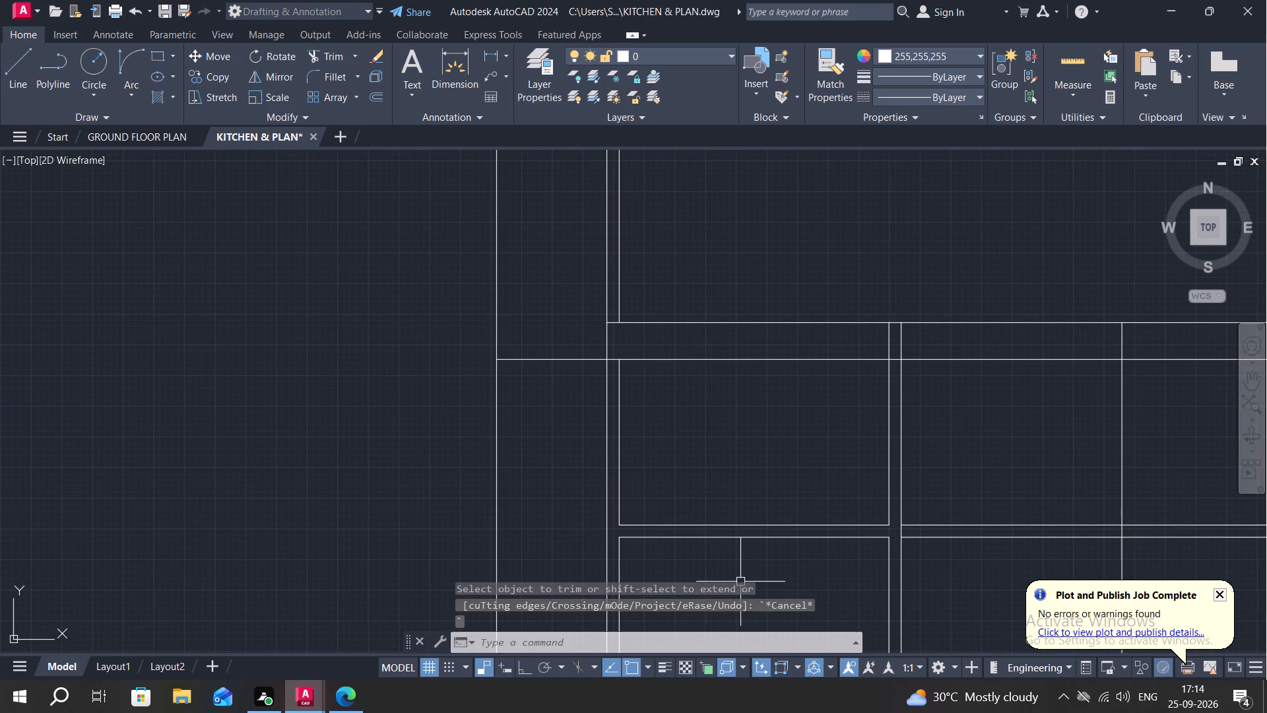
Draw two crossing corner-to-corner diagonal lines in the second cell's upper compartment.
type("L")
key("space")
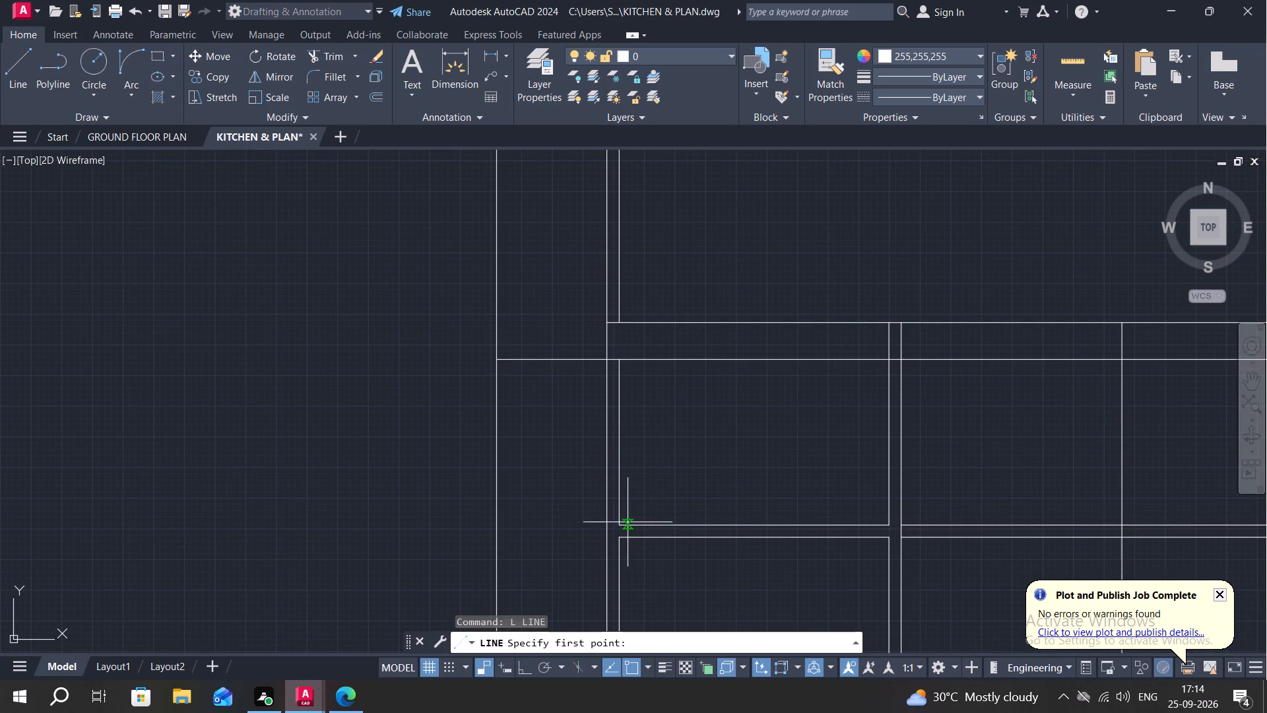
left_click(623, 520)
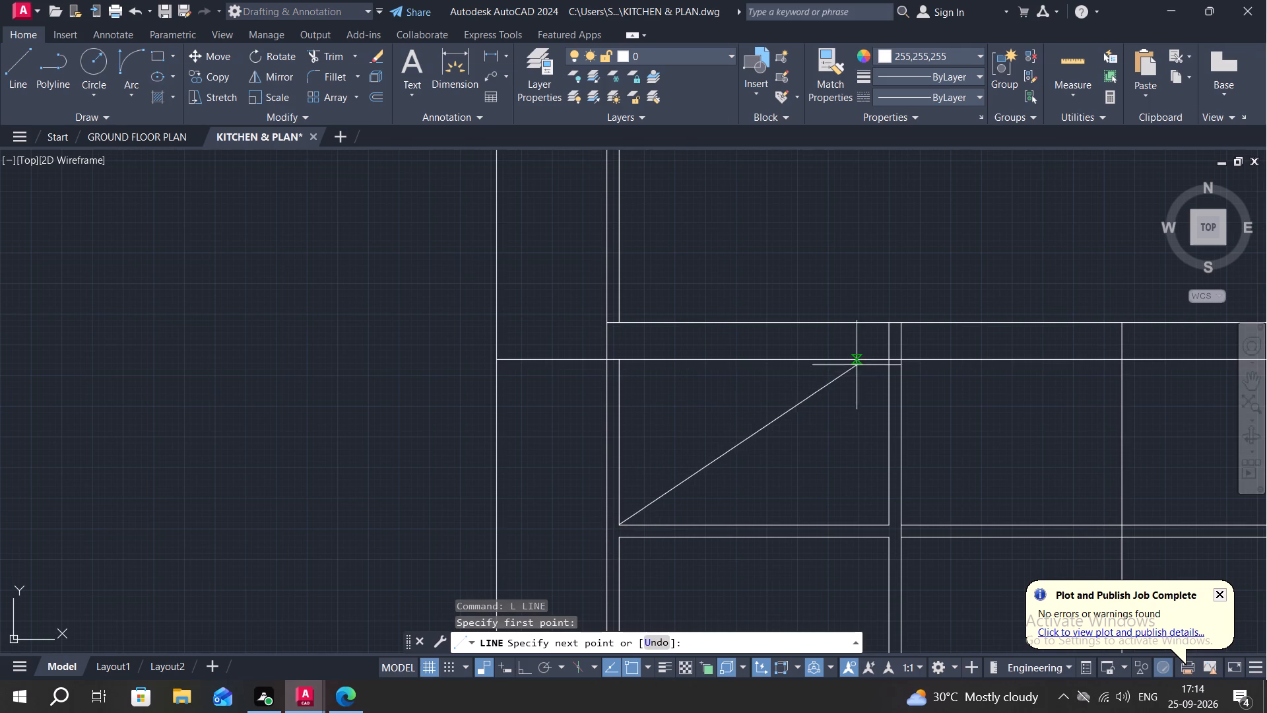
left_click(893, 361)
key("Escape")
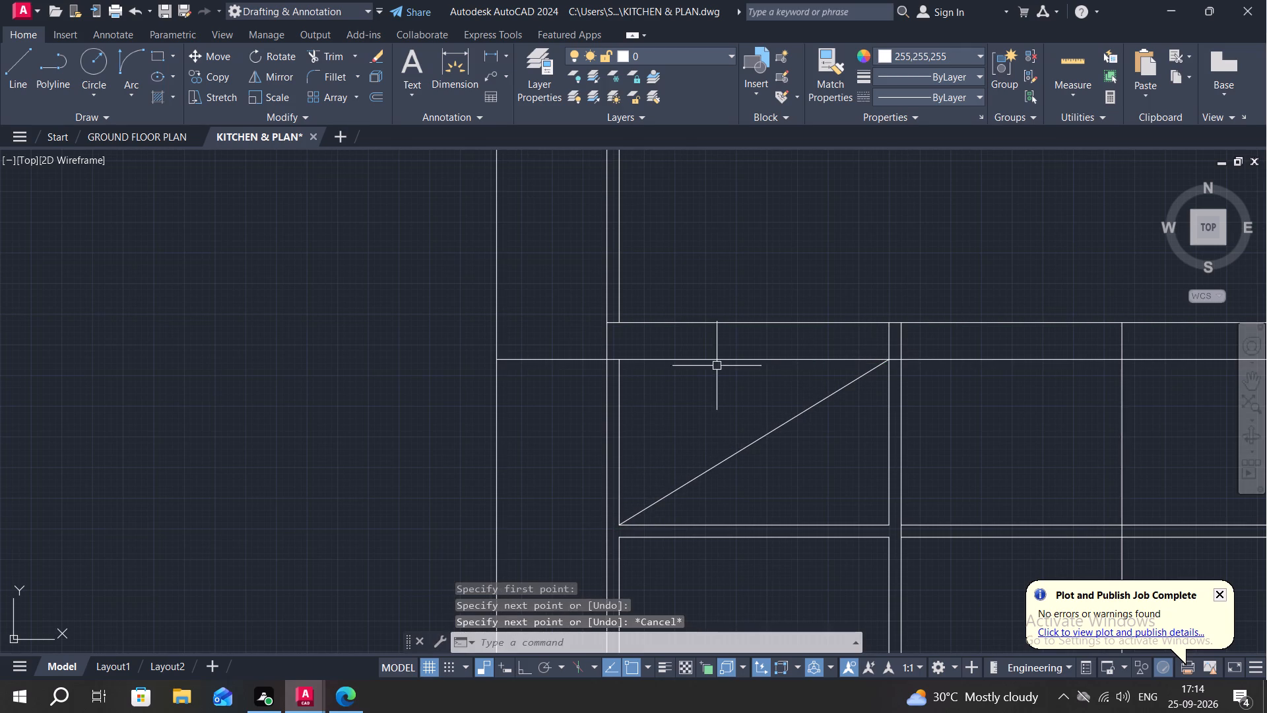
key("space")
left_click(619, 361)
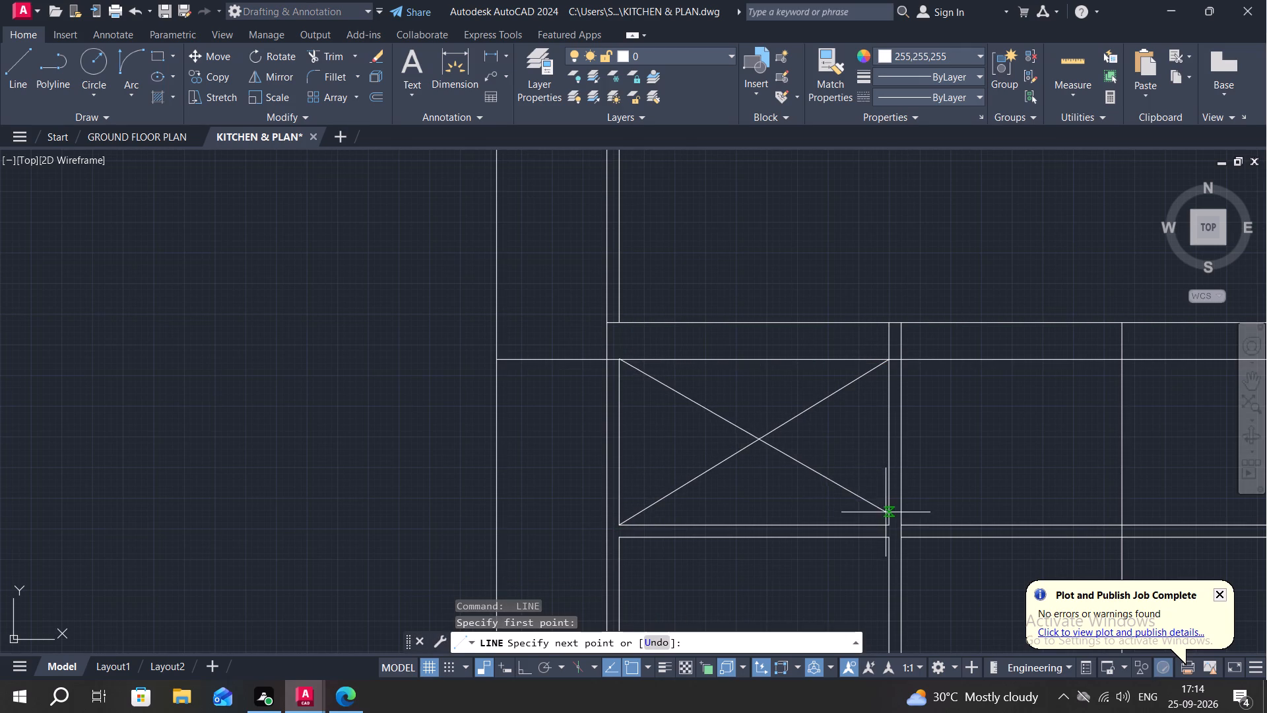
left_click(892, 523)
key("Escape")
Draw two crossing corner-to-corner diagonal lines in the second cell's lower compartment.
middle_click_drag(852, 506, 852, 219)
key("space")
left_click(616, 248)
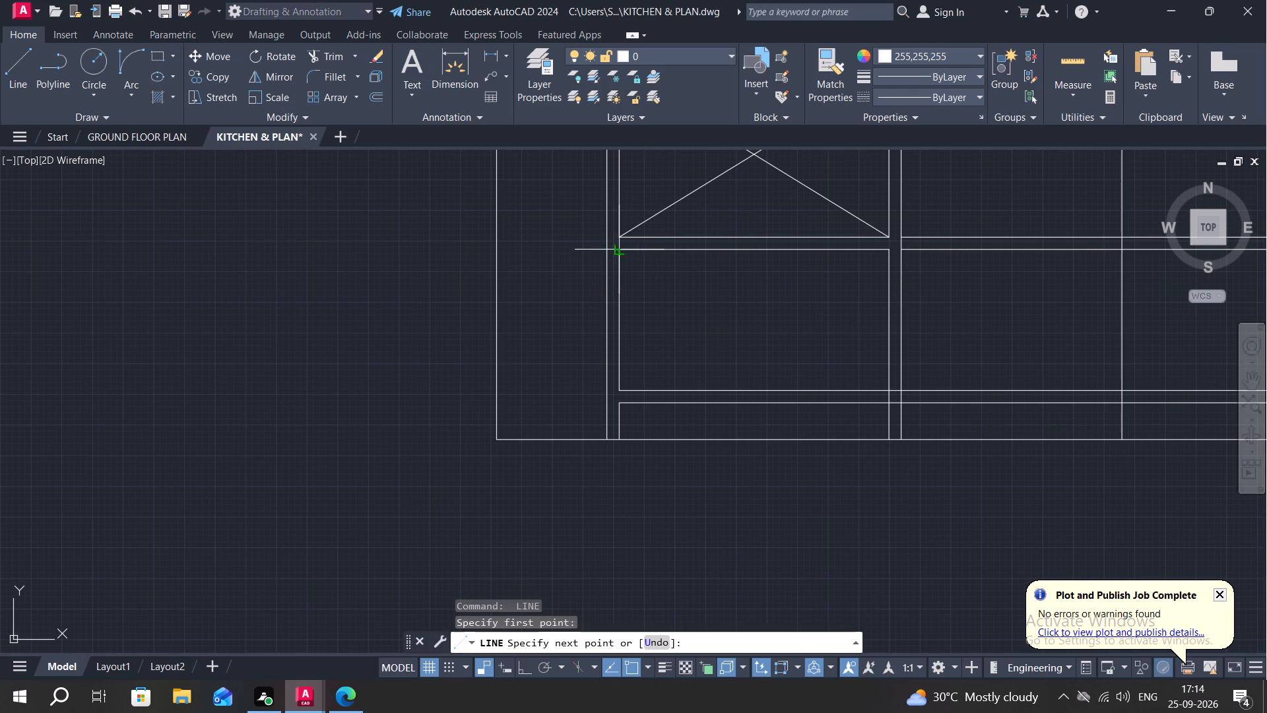
left_click(890, 388)
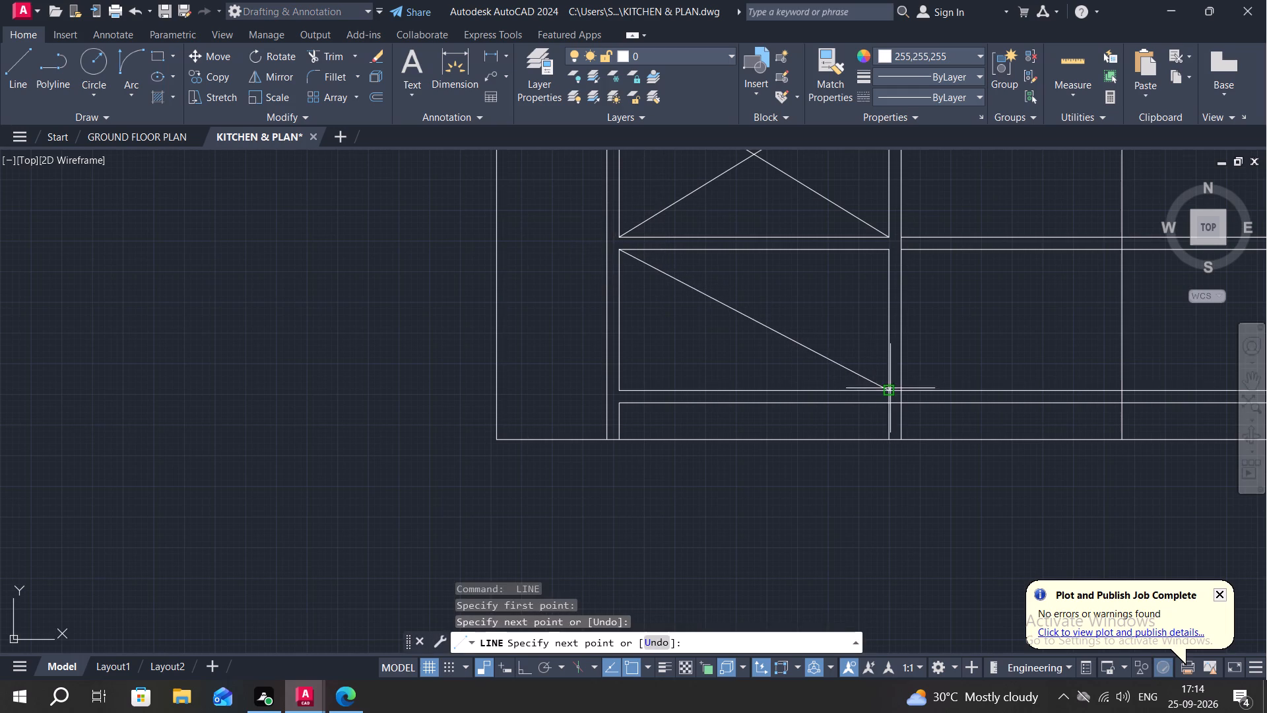
key("Escape")
key("space")
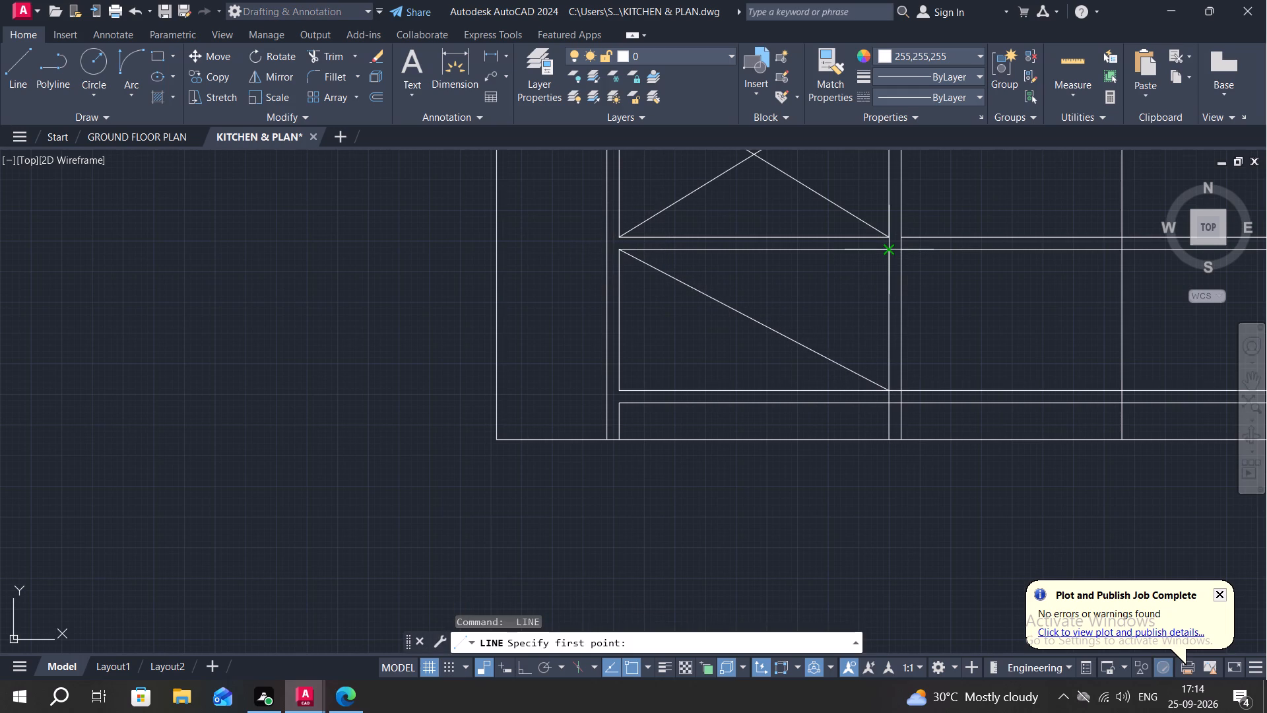
left_click(888, 248)
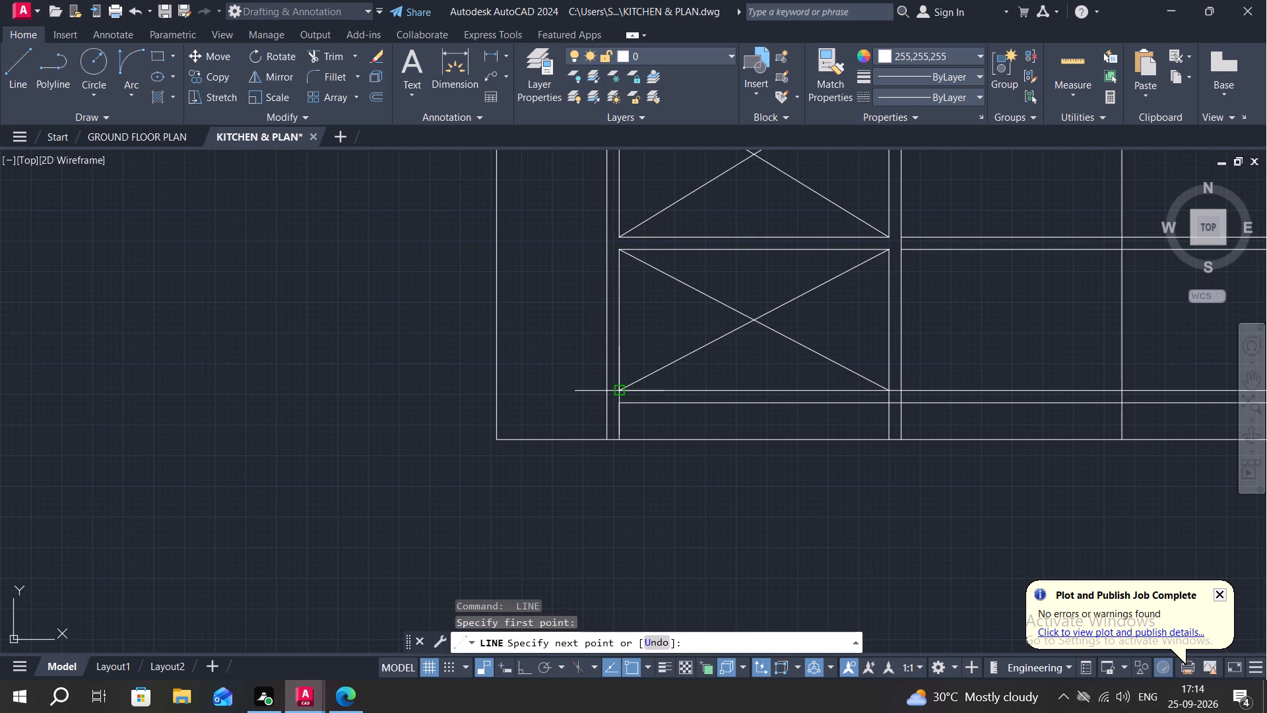
left_click(618, 390)
key("Escape")
Draw single diagonals in the third cell's two compartments, from the left side's outer corners to the dividing lines' ends on the right side.
scroll(667, 306, "down", 1)
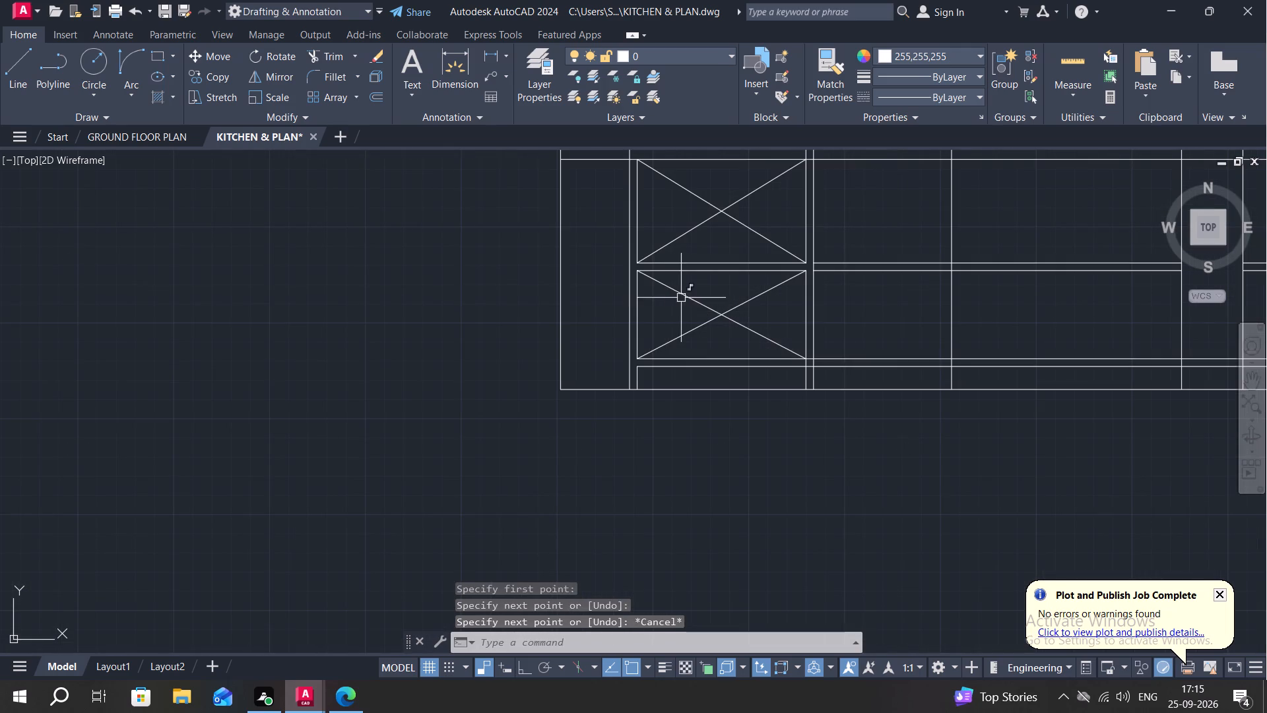
middle_click_drag(630, 310, 395, 384)
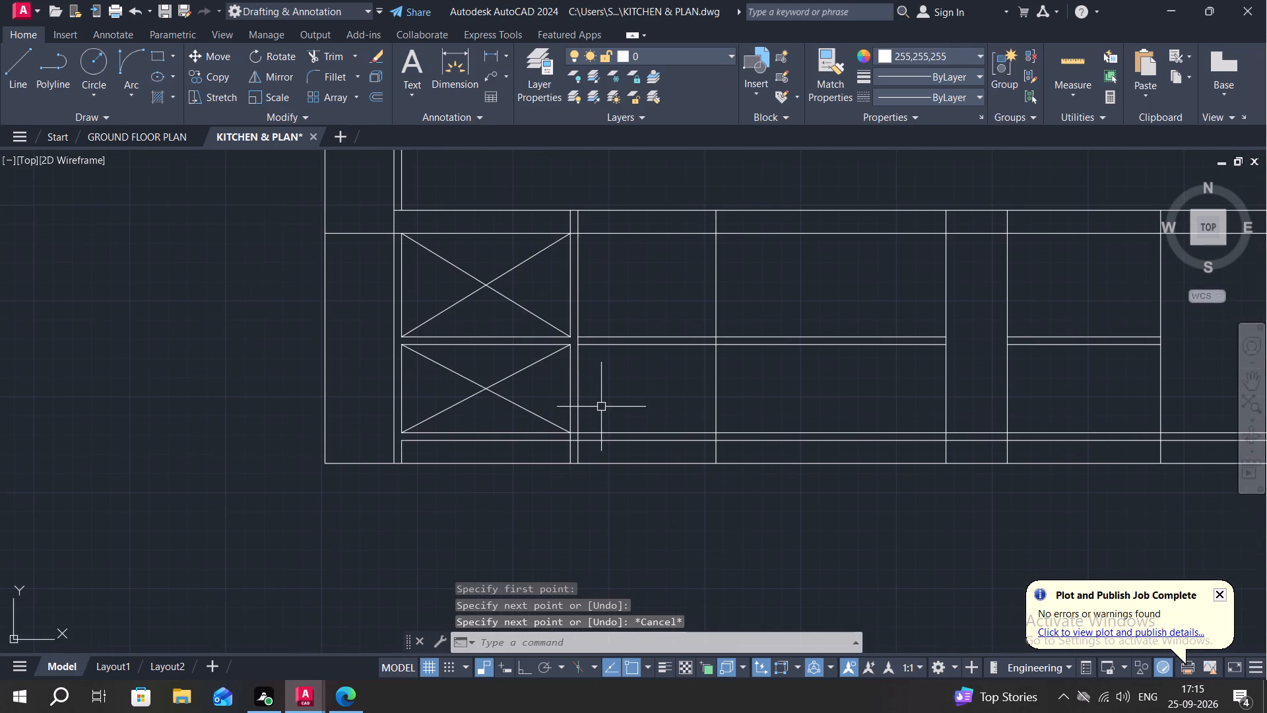
key("l")
key("space")
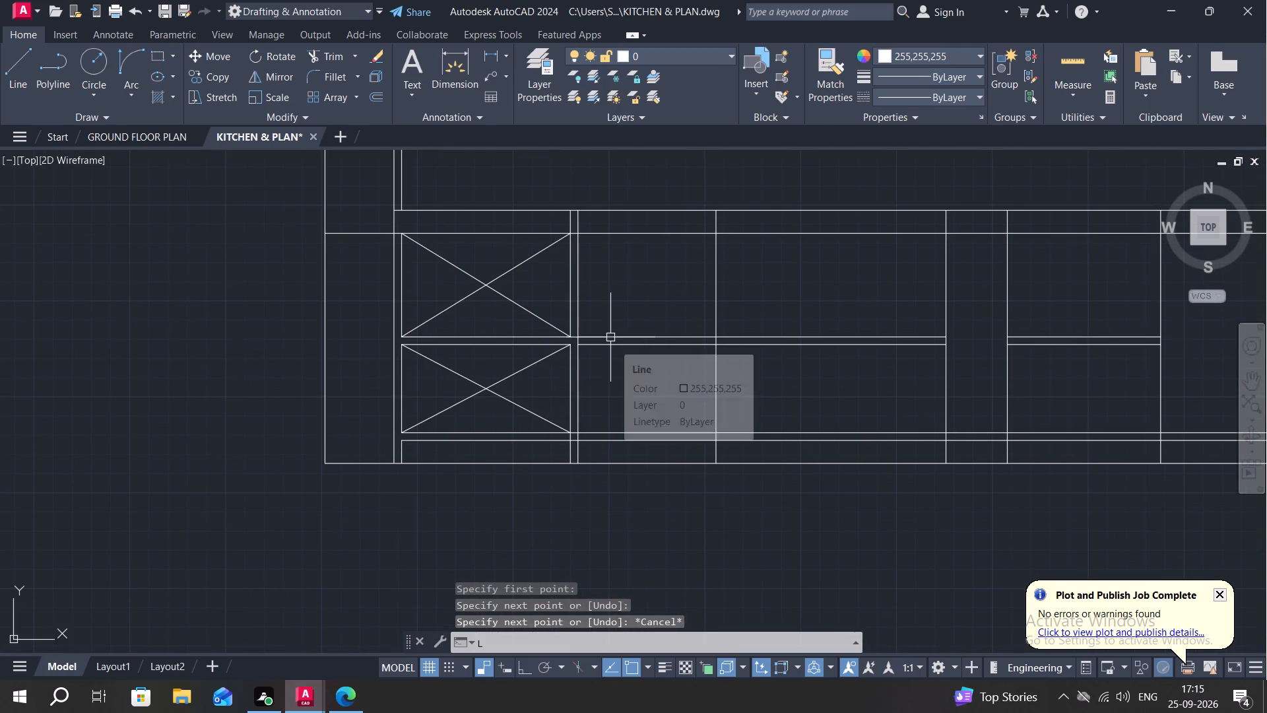
left_click(577, 231)
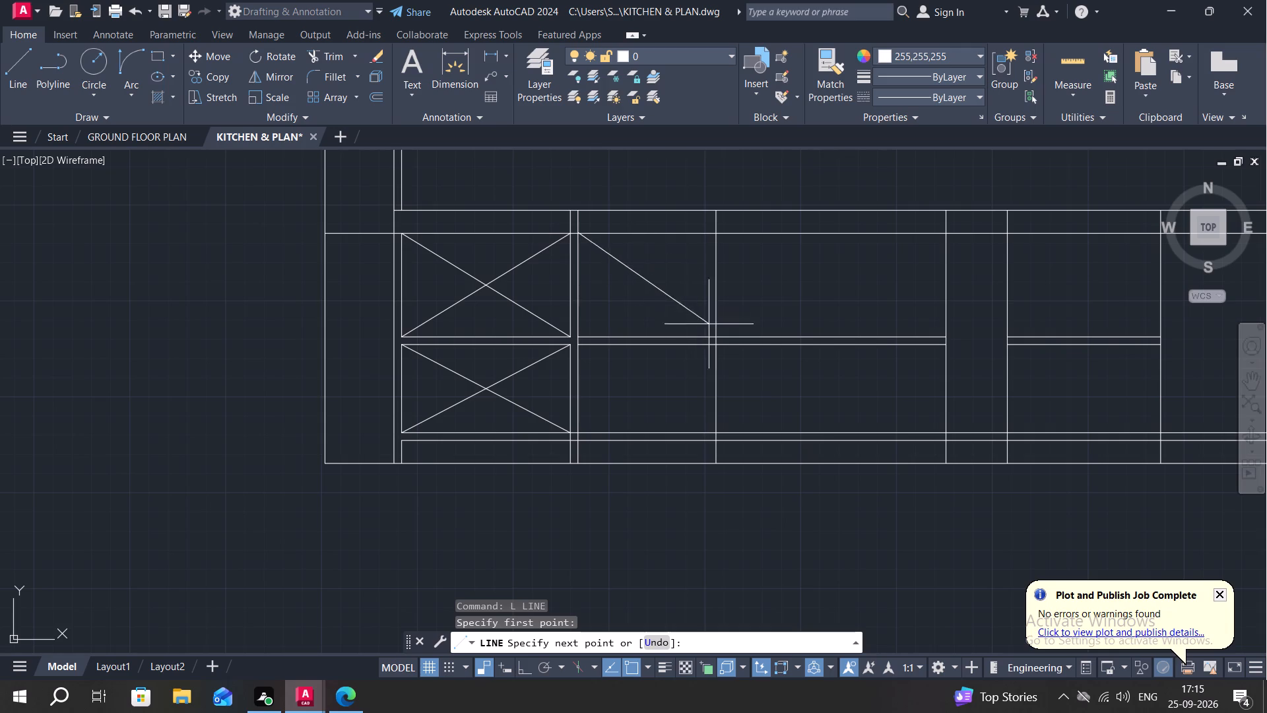
left_click(715, 333)
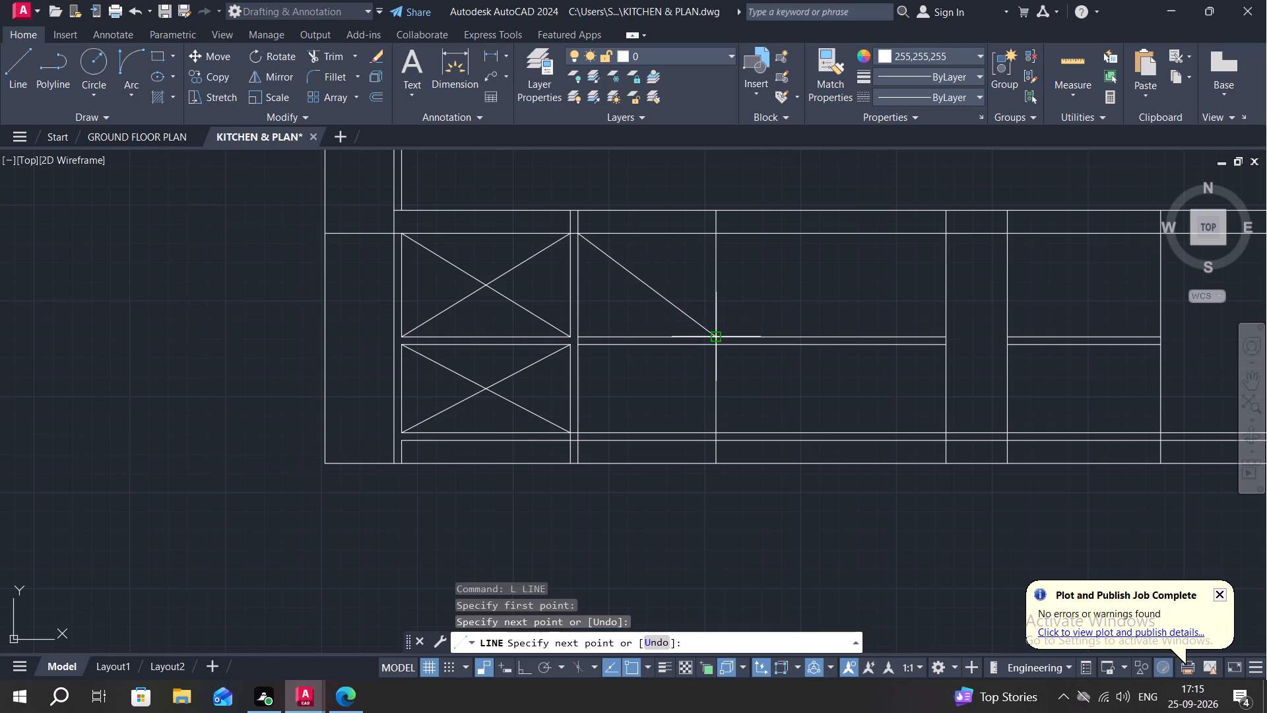
key("Escape")
key("space")
left_click(716, 347)
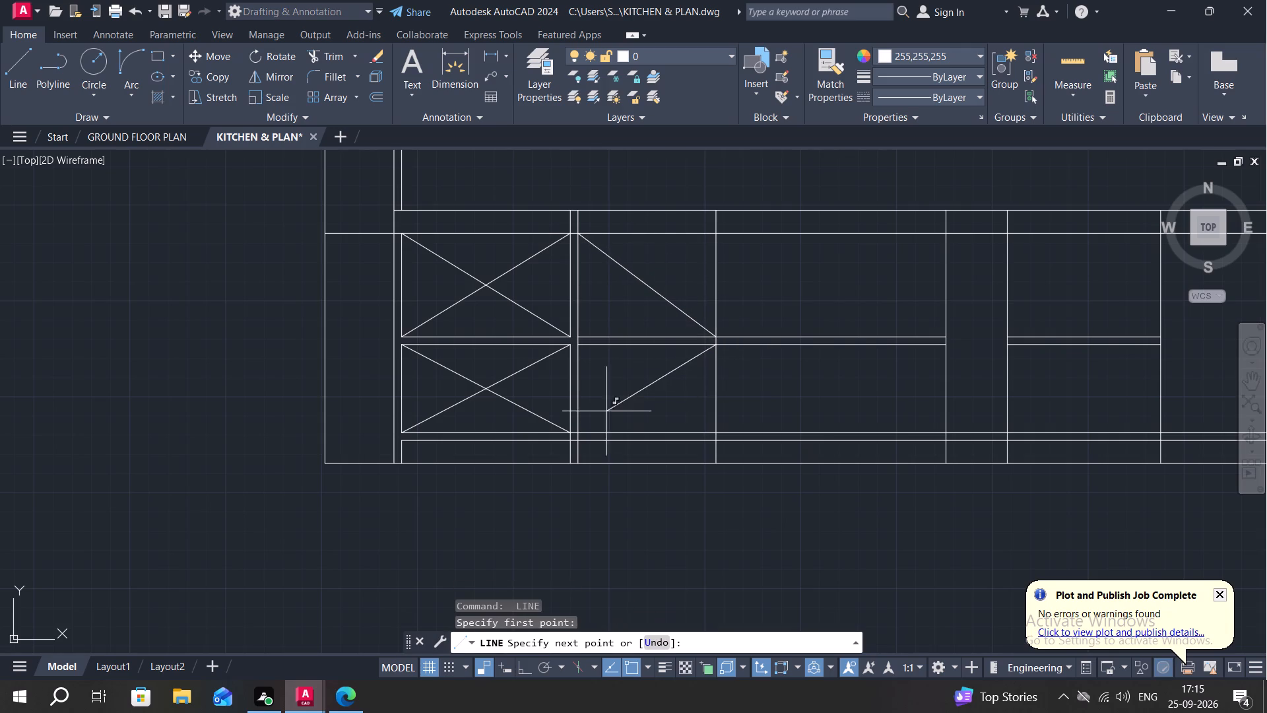
left_click(577, 433)
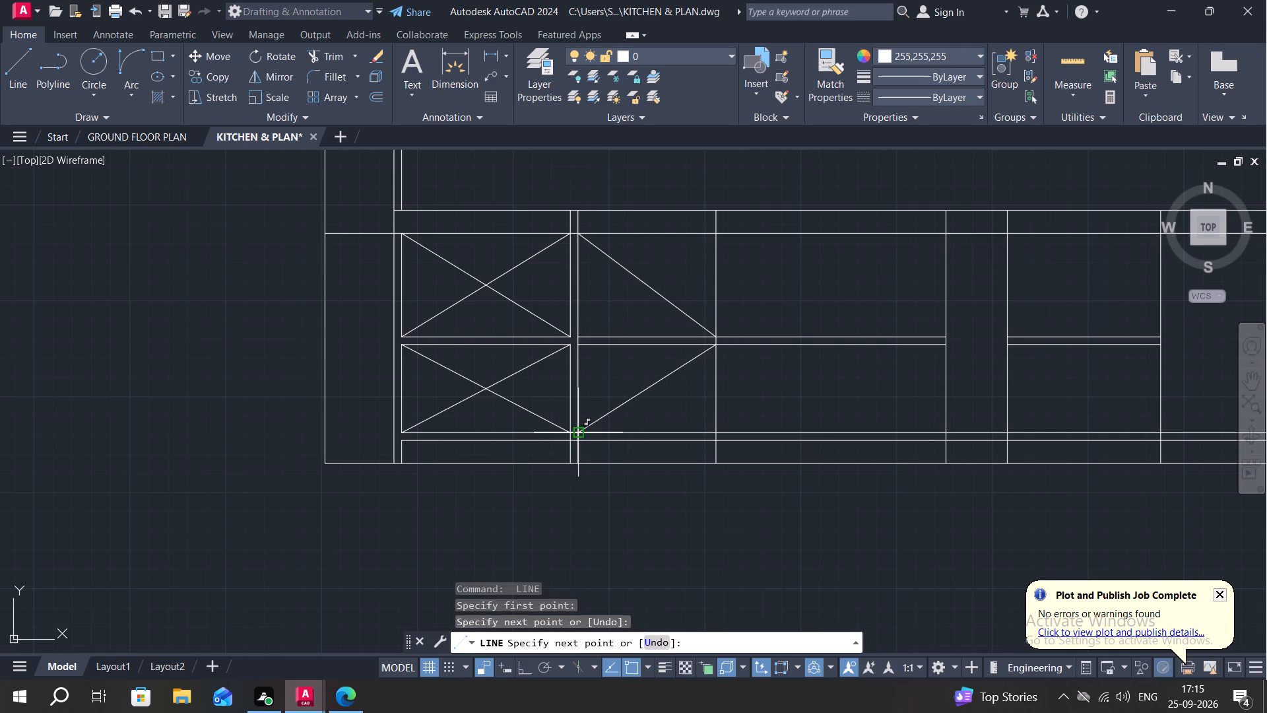
key("Escape")
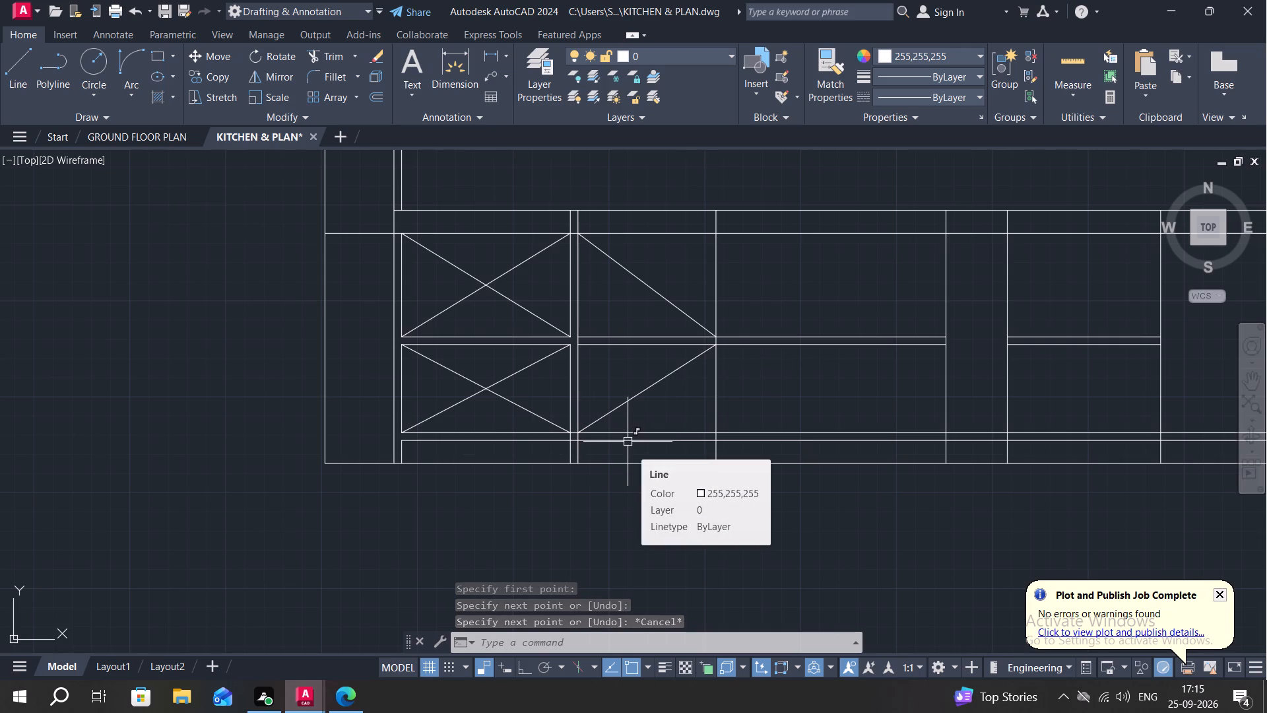
Trim both lower horizontal lines out of the gap between the second and third cells, plus the second cell's short side piece between them.
type("TR")
key("space")
scroll(551, 441, "up", 2)
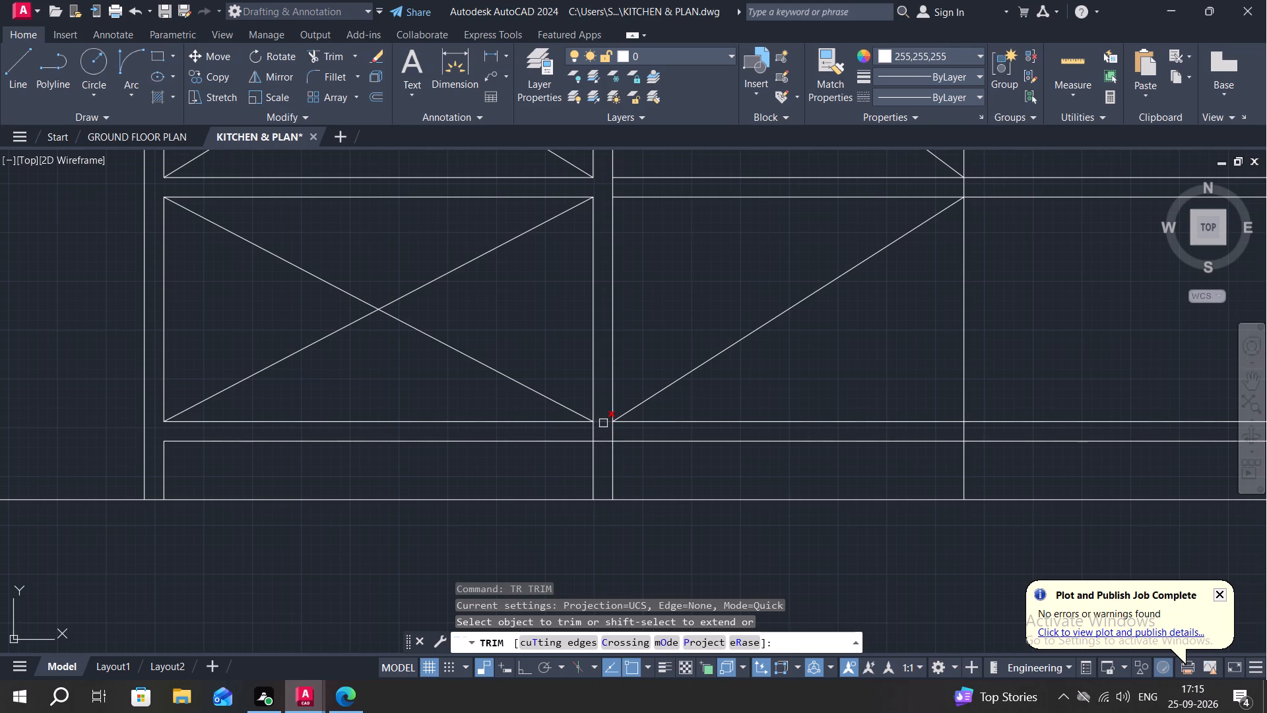
left_click(603, 423)
left_click(593, 432)
key("Escape")
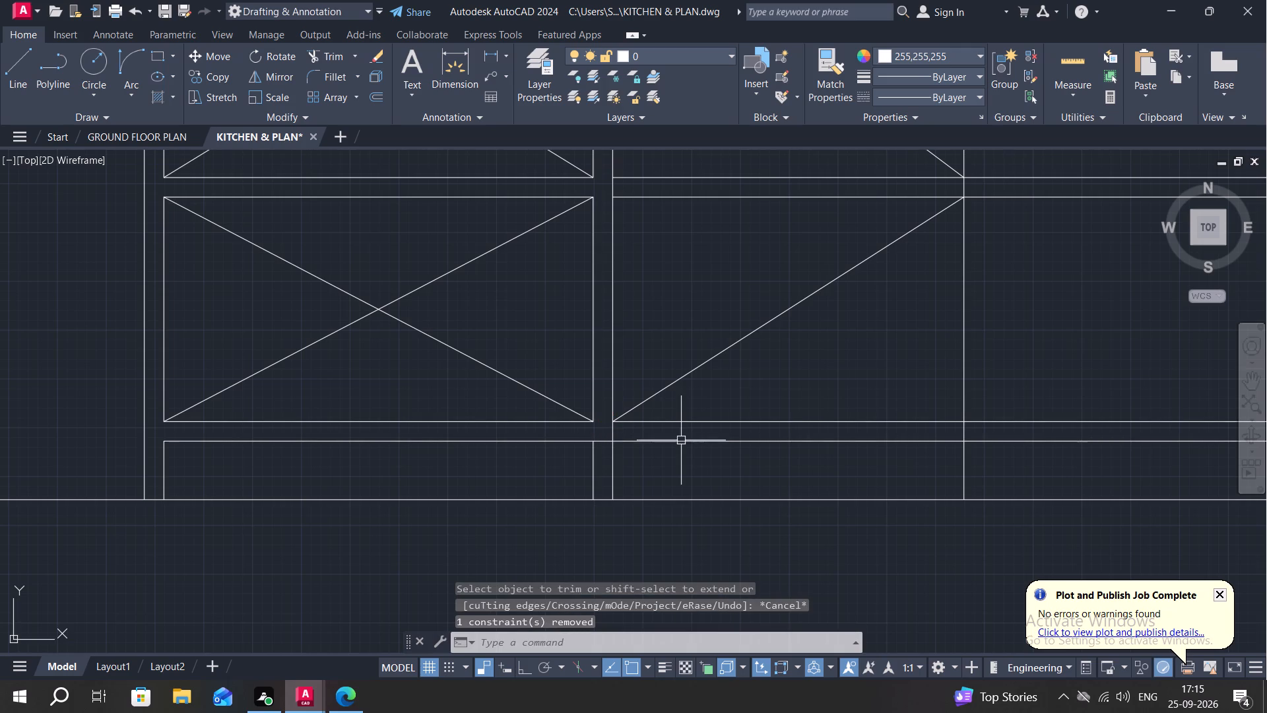
left_click(681, 440)
key("Escape")
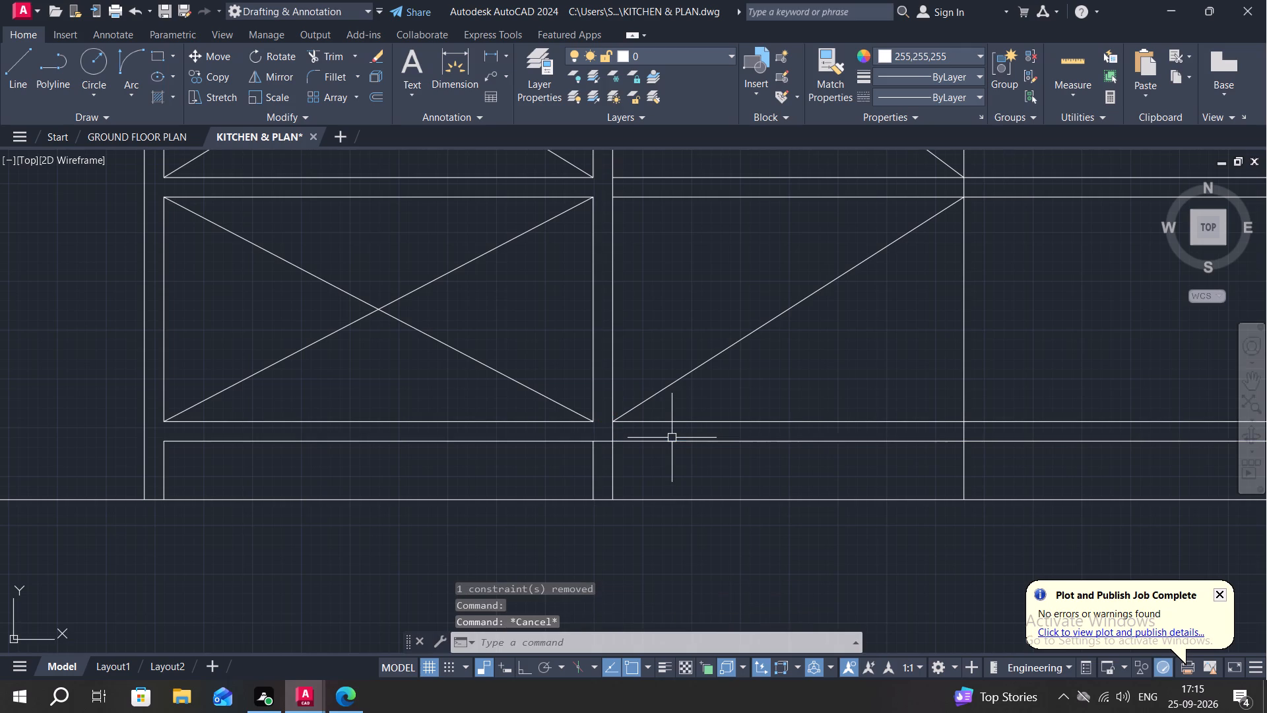
type("TR")
key("space")
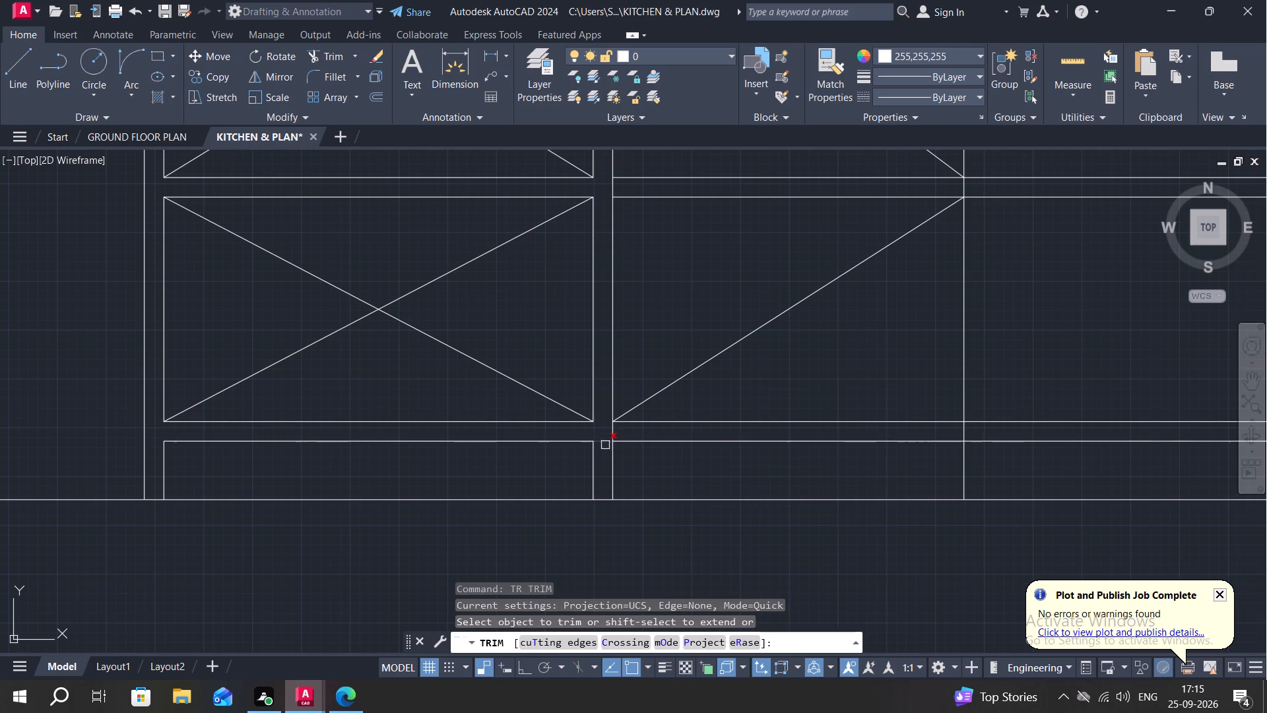
left_click(603, 445)
key("Escape")
Delete the lower of the two bottom horizontal lines running rightward from the third cell.
left_click(666, 444)
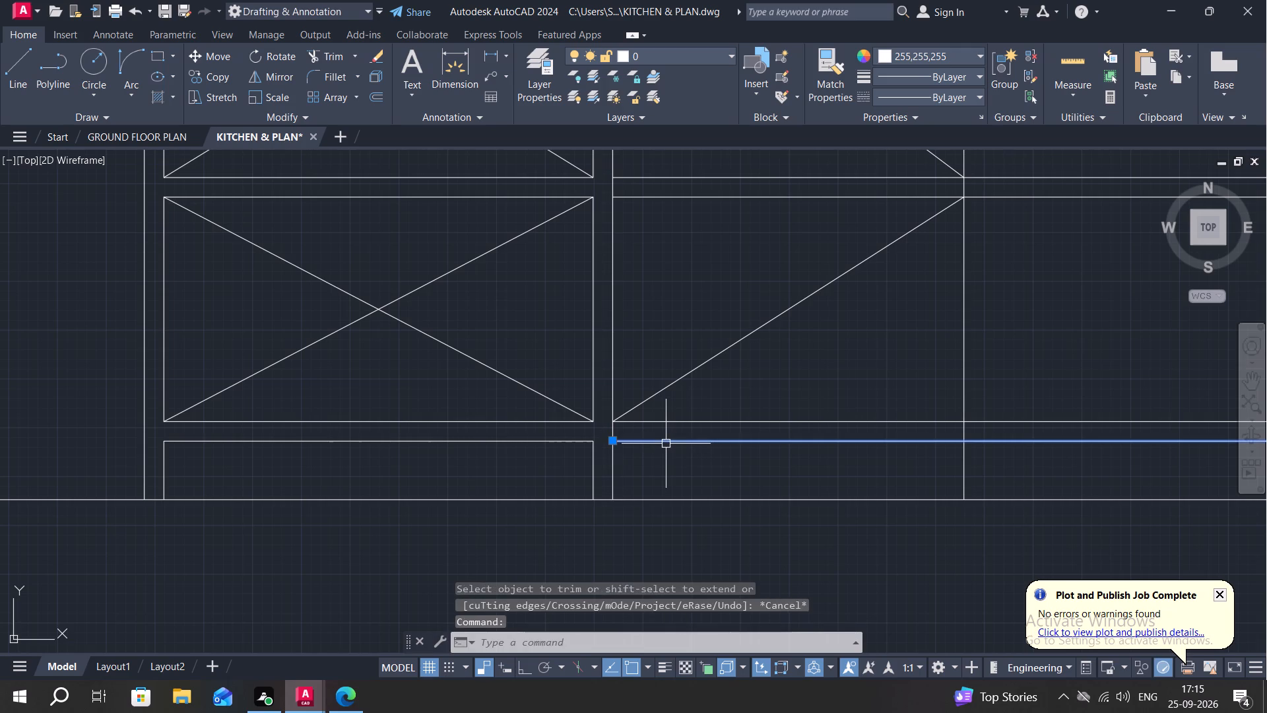
key("Delete")
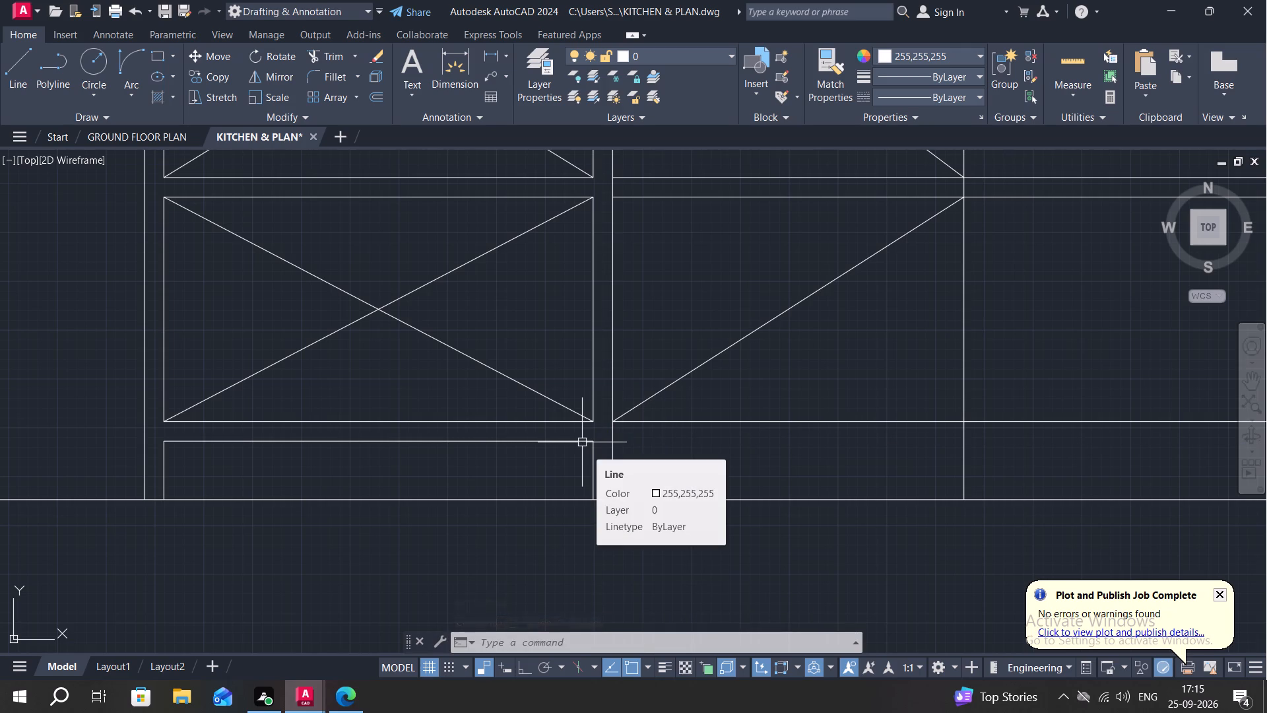
key("o")
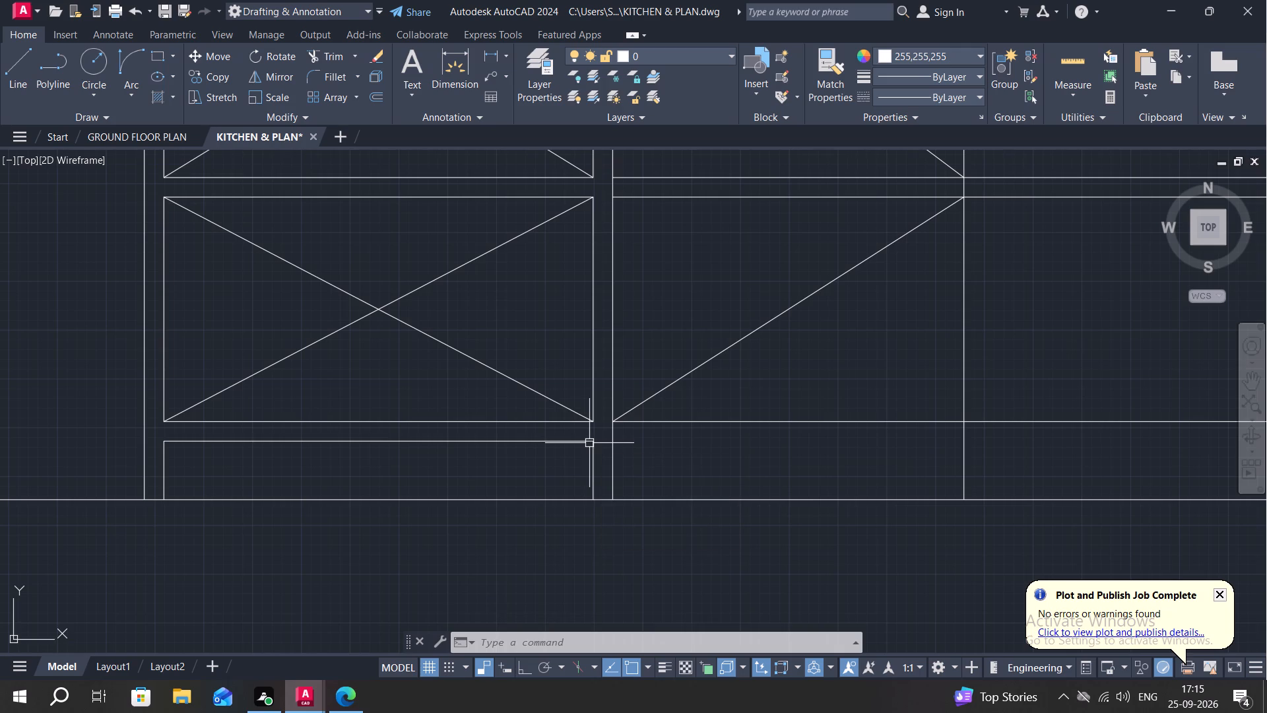
key("Escape")
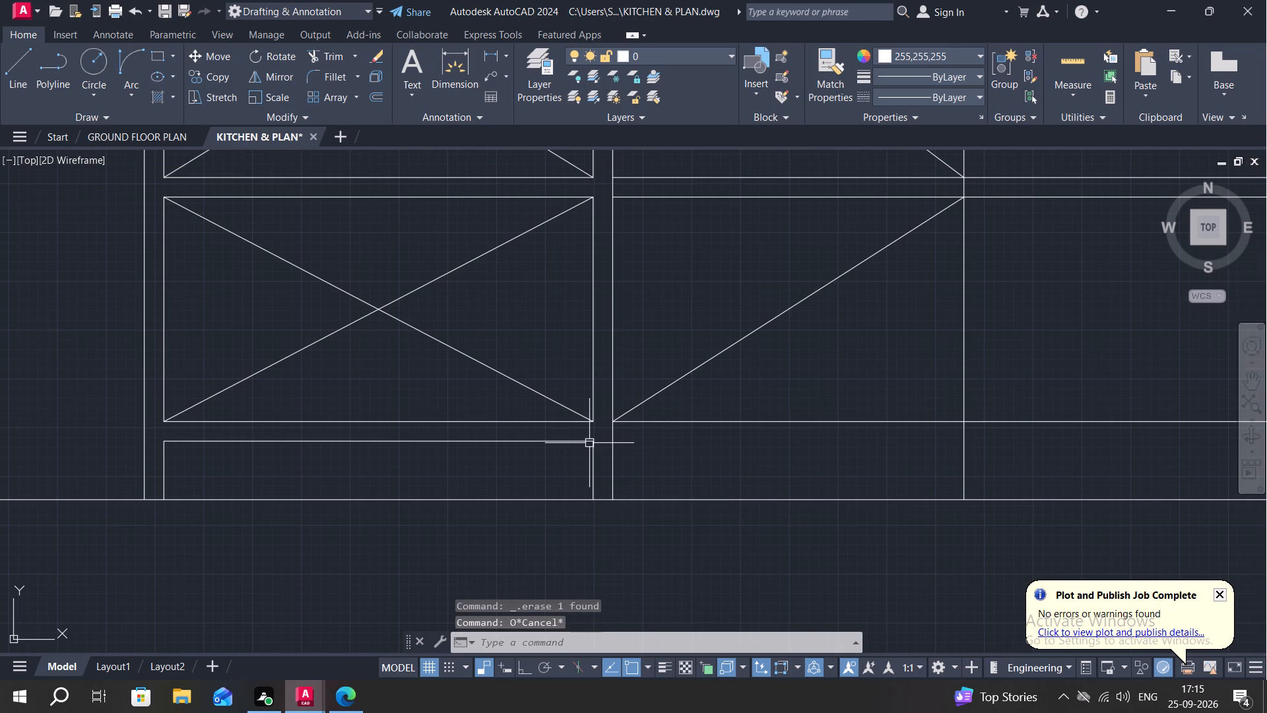
Draw a vertical line near the right end of the strip below the second cell, from its top line to the base line.
scroll(591, 446, "up", 2)
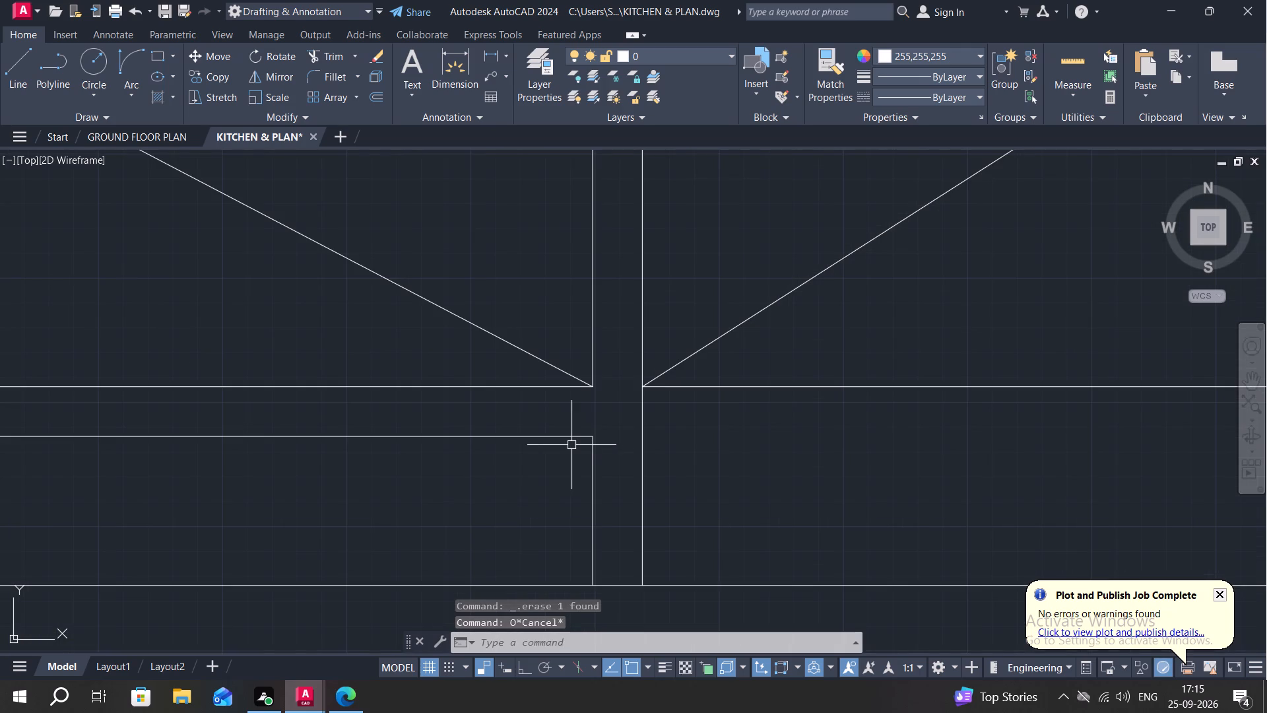
key("Escape")
key("l")
key("space")
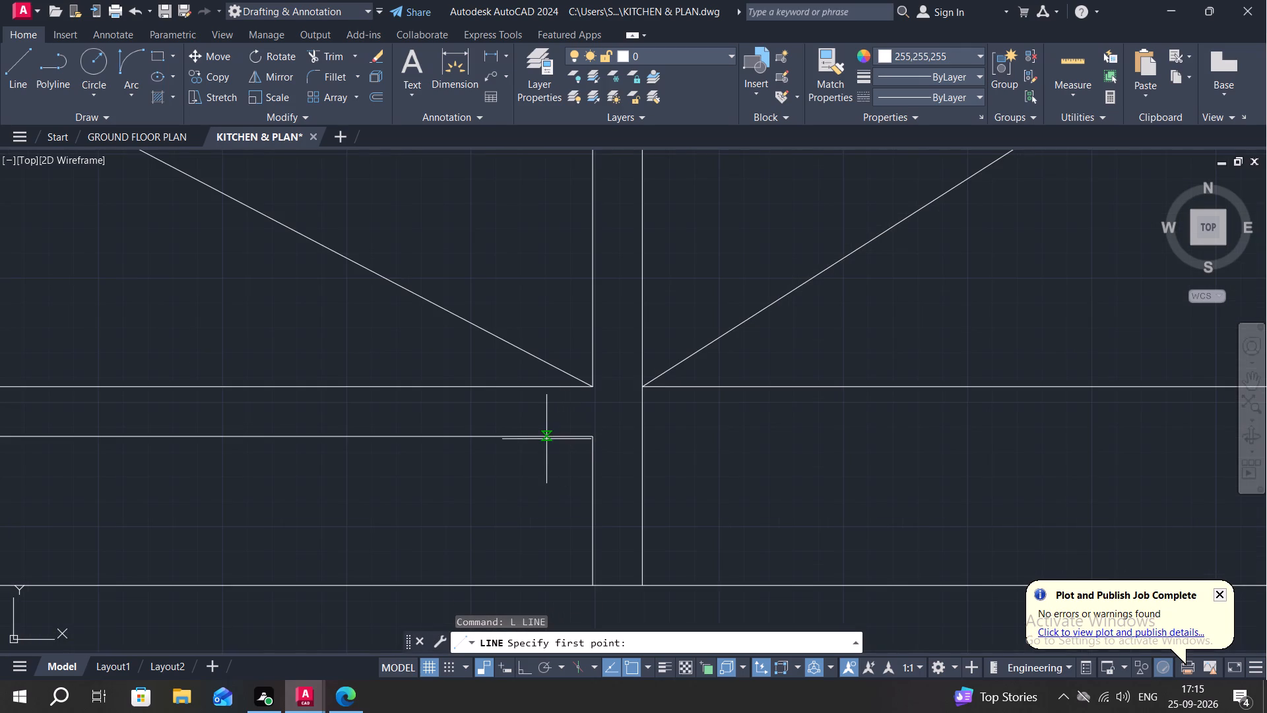
left_click(550, 436)
middle_click_drag(552, 487, 547, 420)
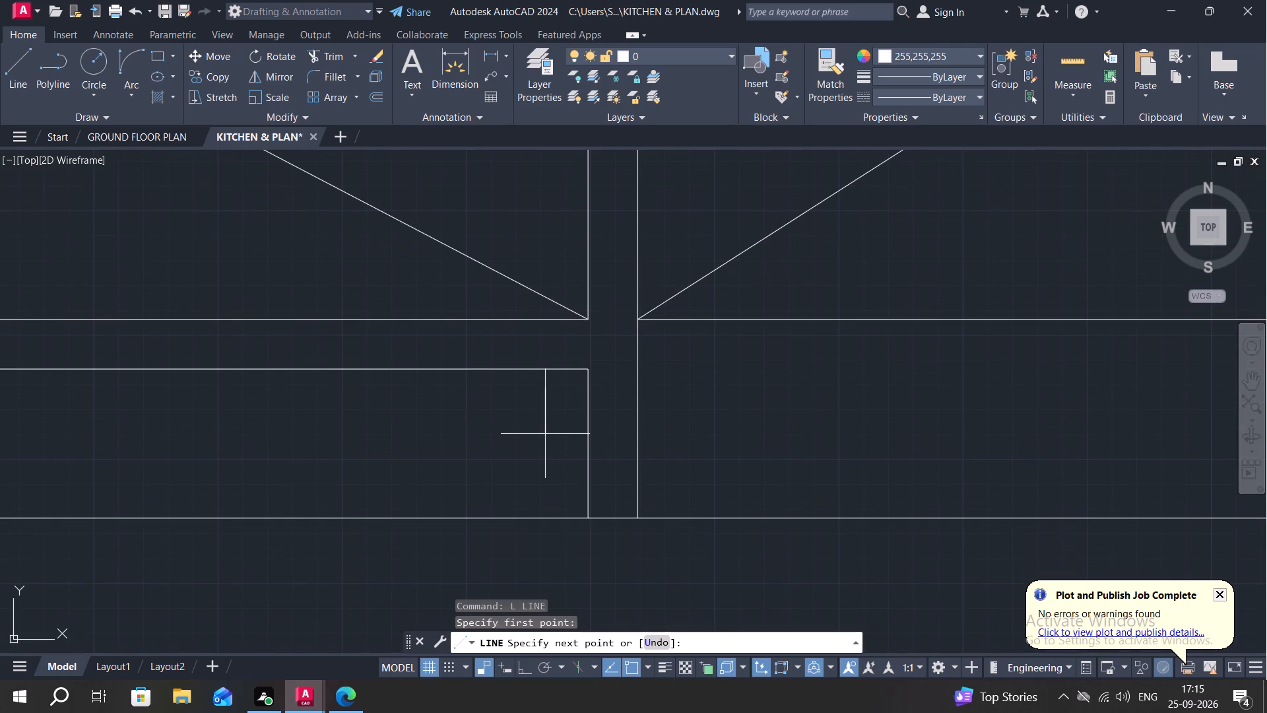
key("F8")
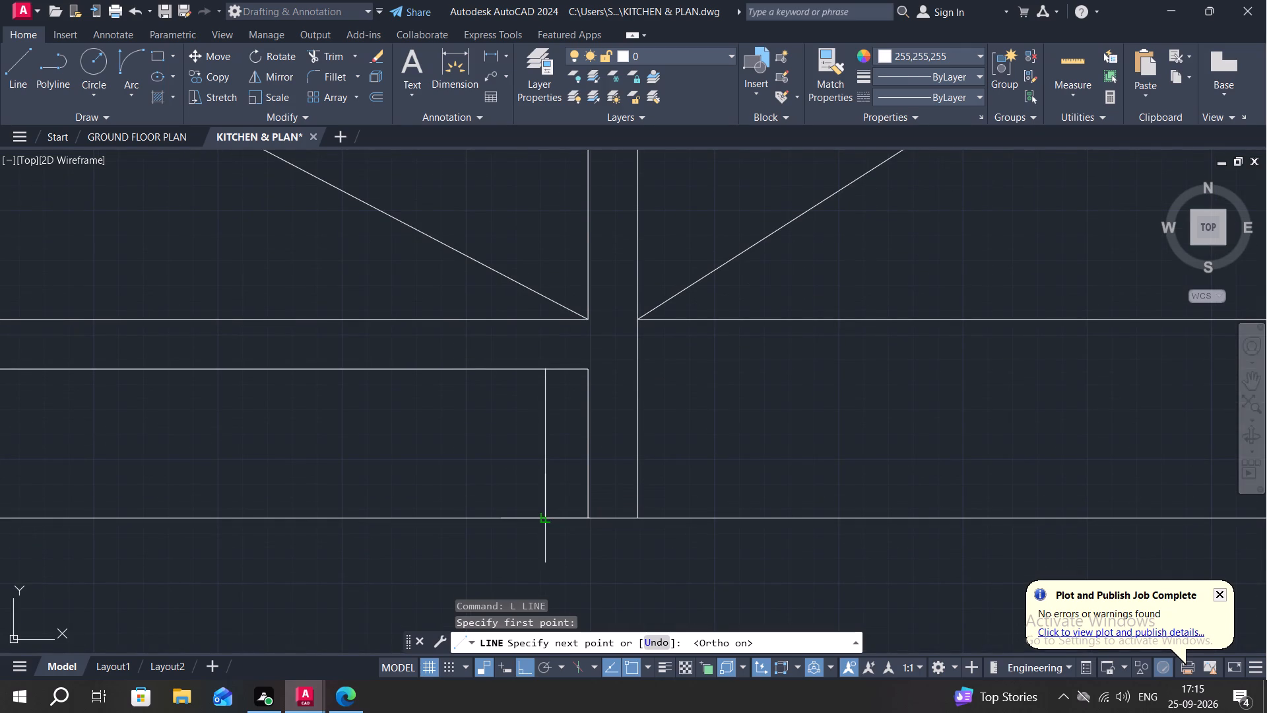
left_click(549, 514)
key("Escape")
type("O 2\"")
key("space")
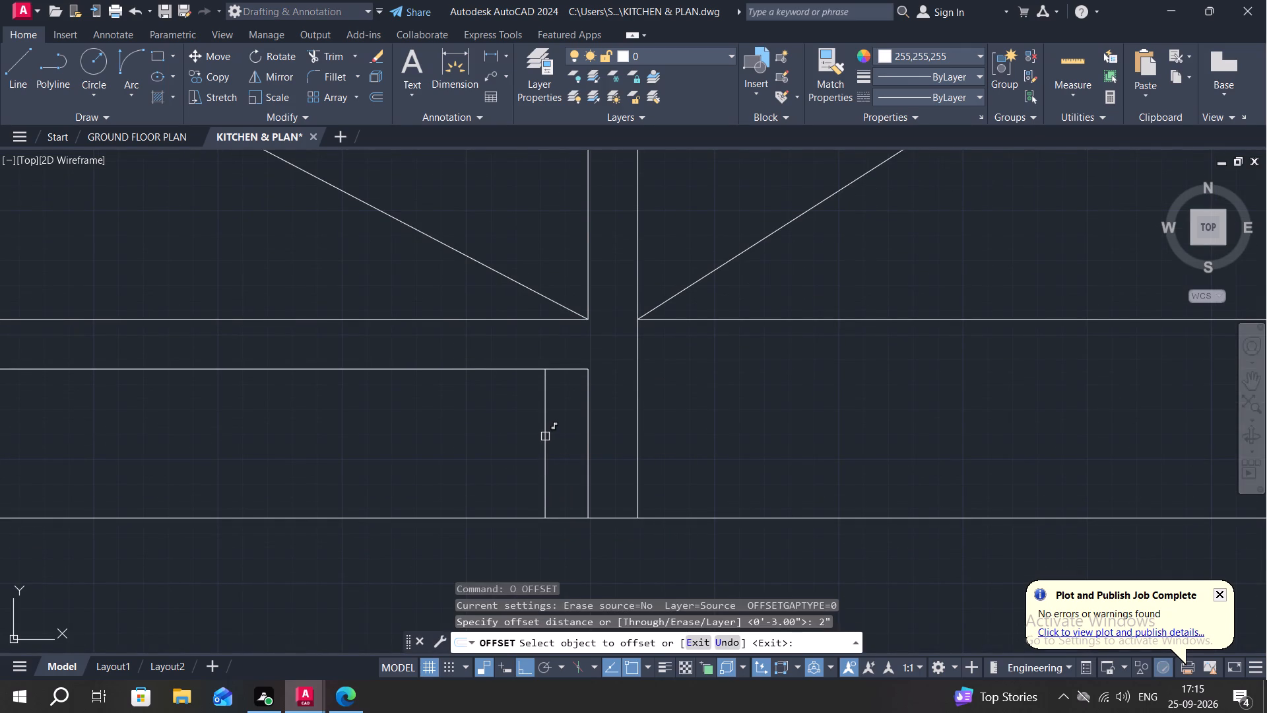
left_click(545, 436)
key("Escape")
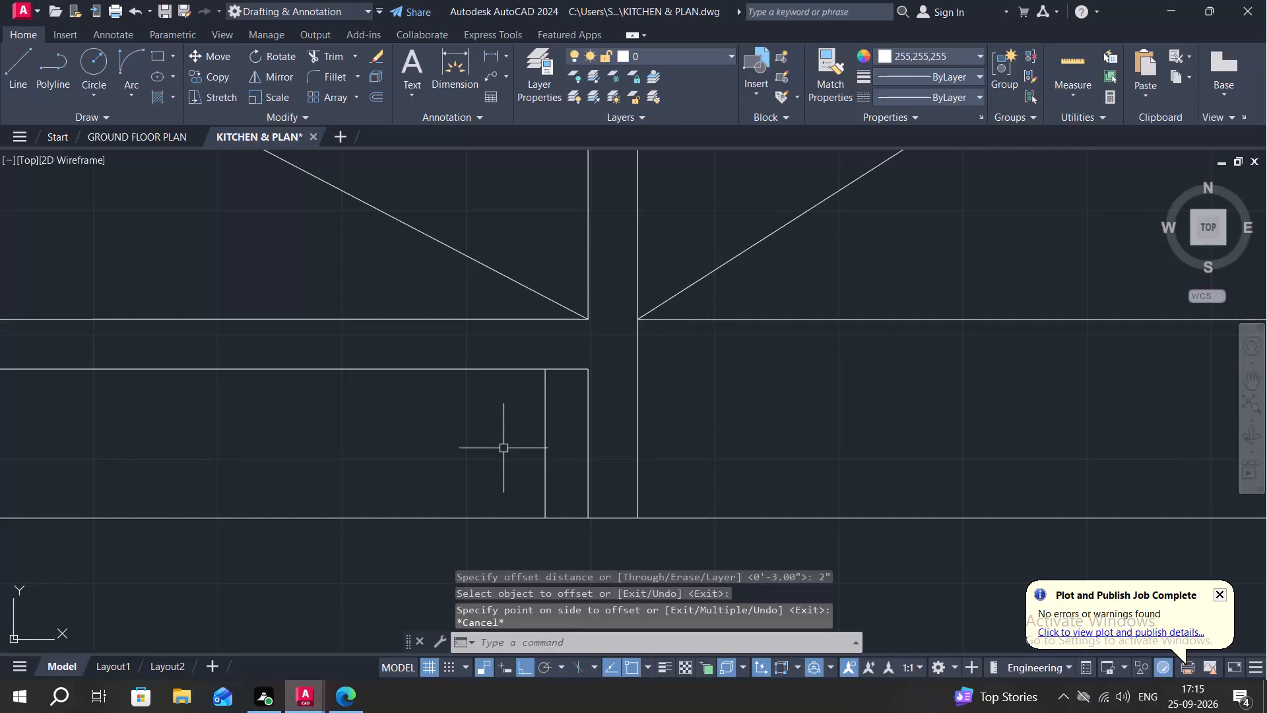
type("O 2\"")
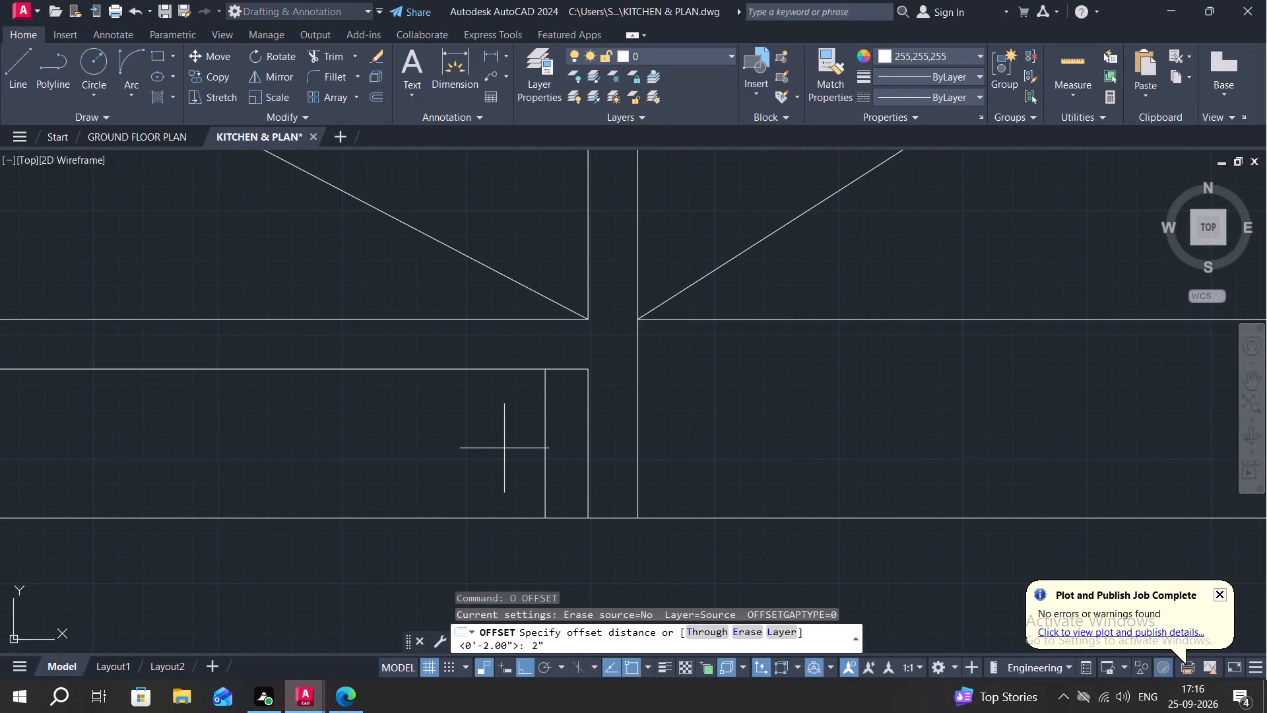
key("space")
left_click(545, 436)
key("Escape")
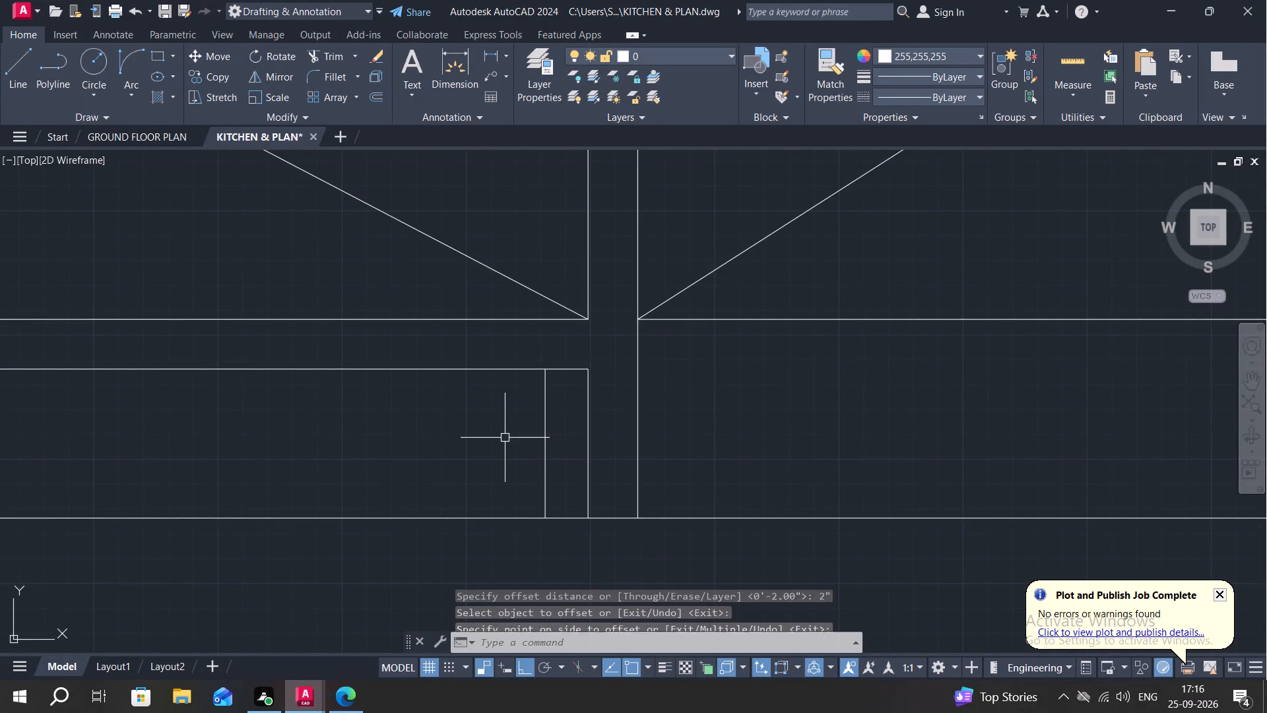
Offset the new vertical line in the strip 1" to the left.
type("O")
key("space")
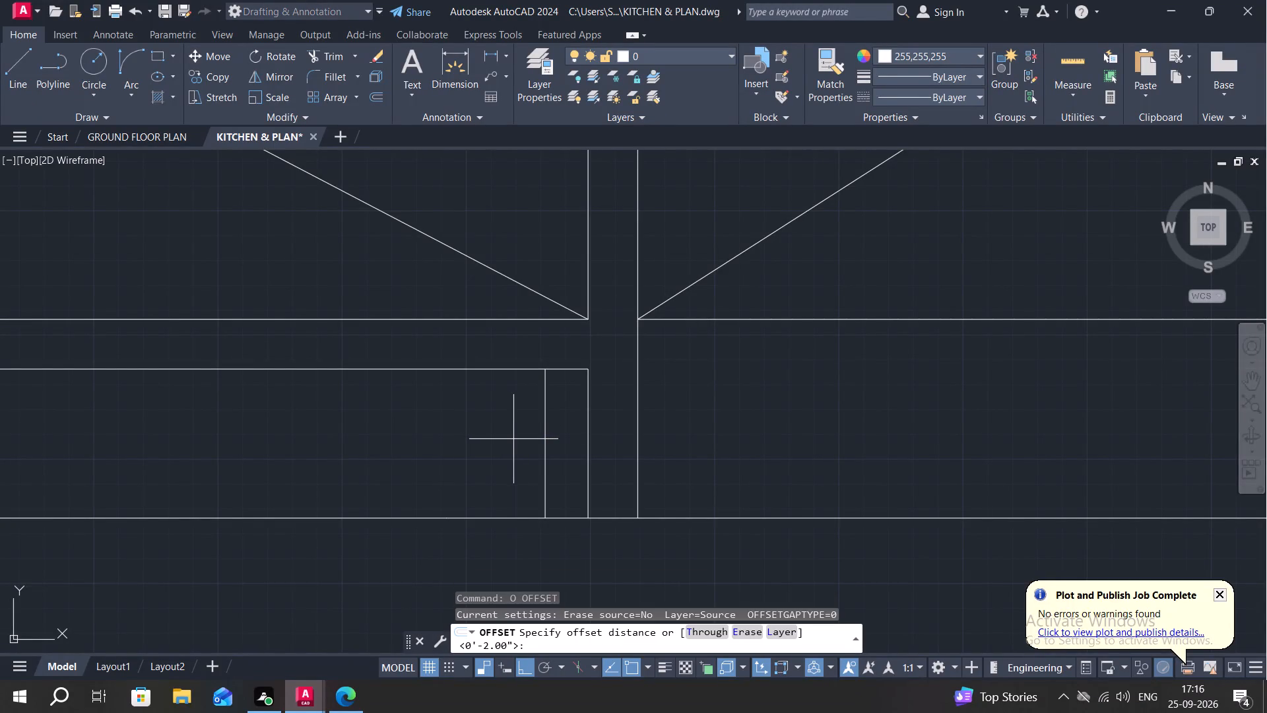
key("1")
type("\"")
key("space")
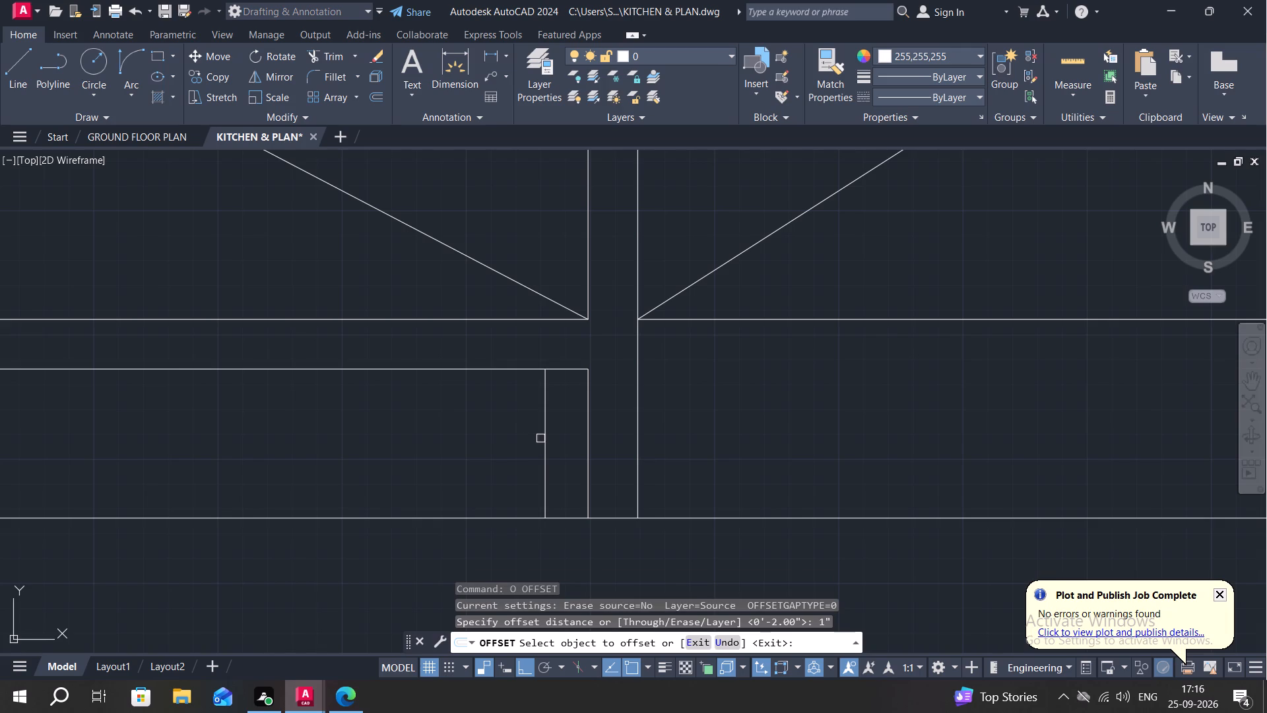
left_click(542, 439)
left_click(509, 438)
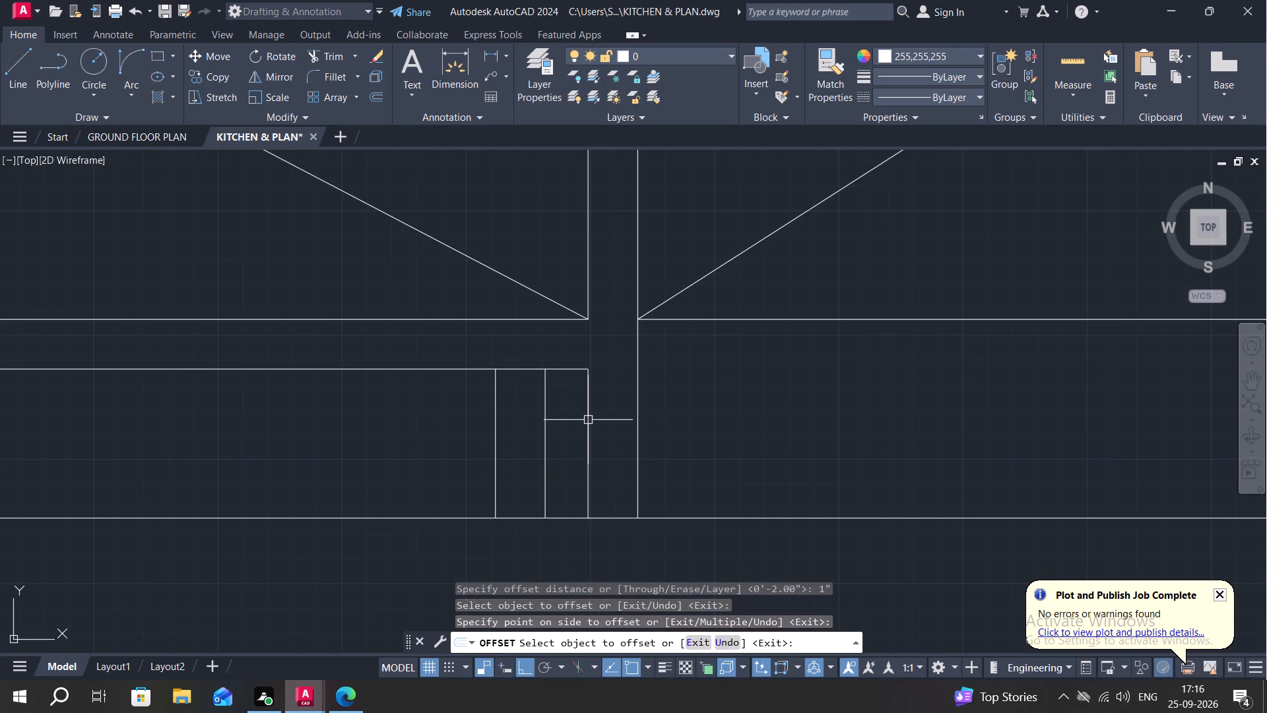
key("Escape")
Delete the strip's original right end line and extend its top line to the third cell's left side line.
left_click(585, 431)
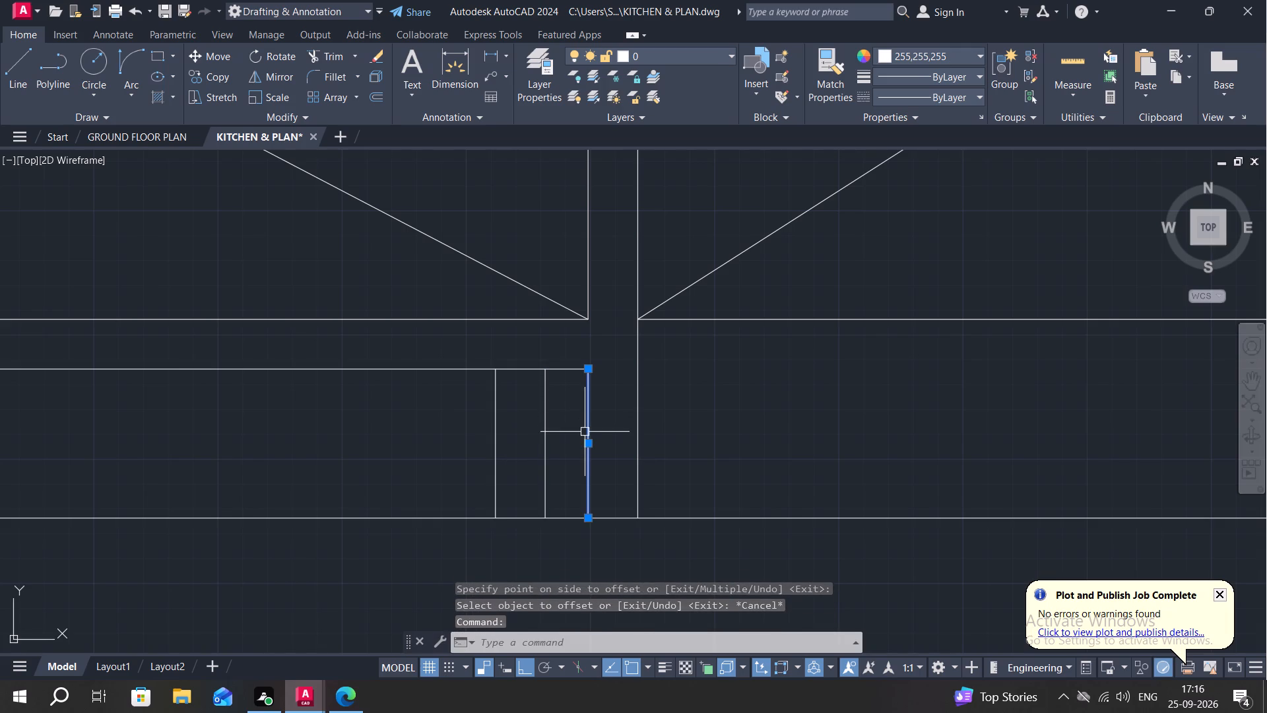
key("Delete")
type("EX")
key("space")
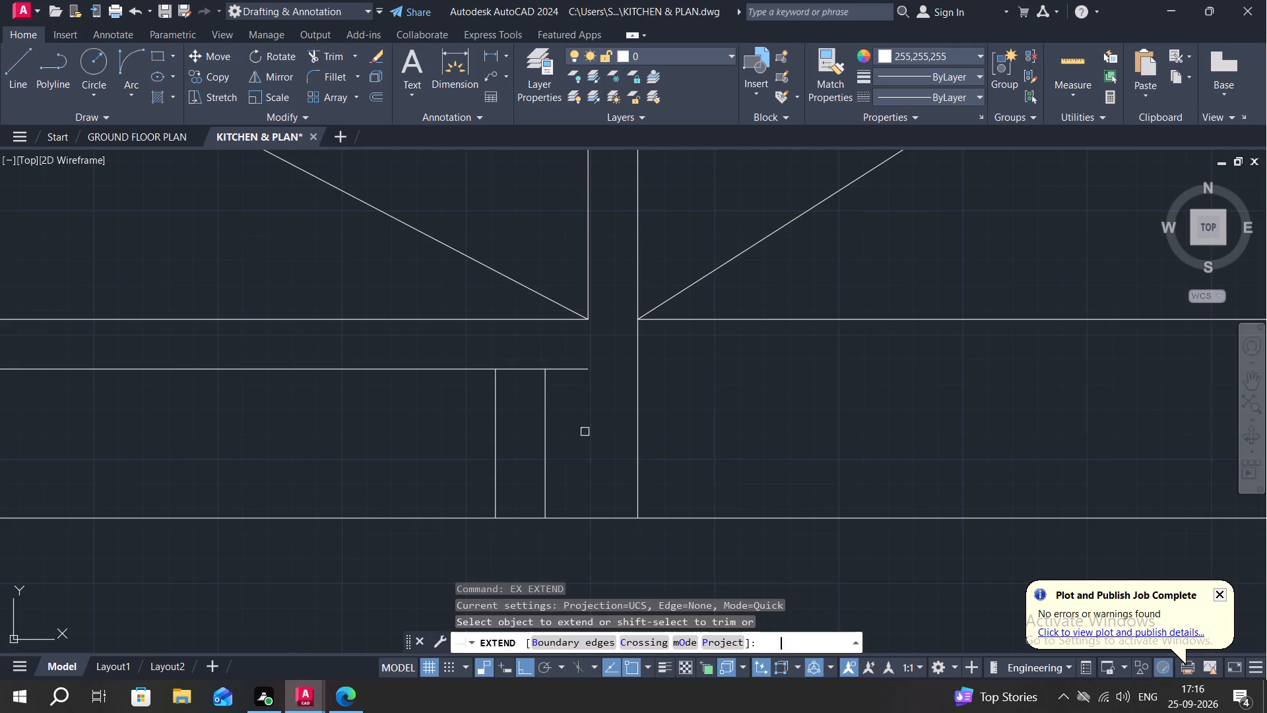
left_click(581, 365)
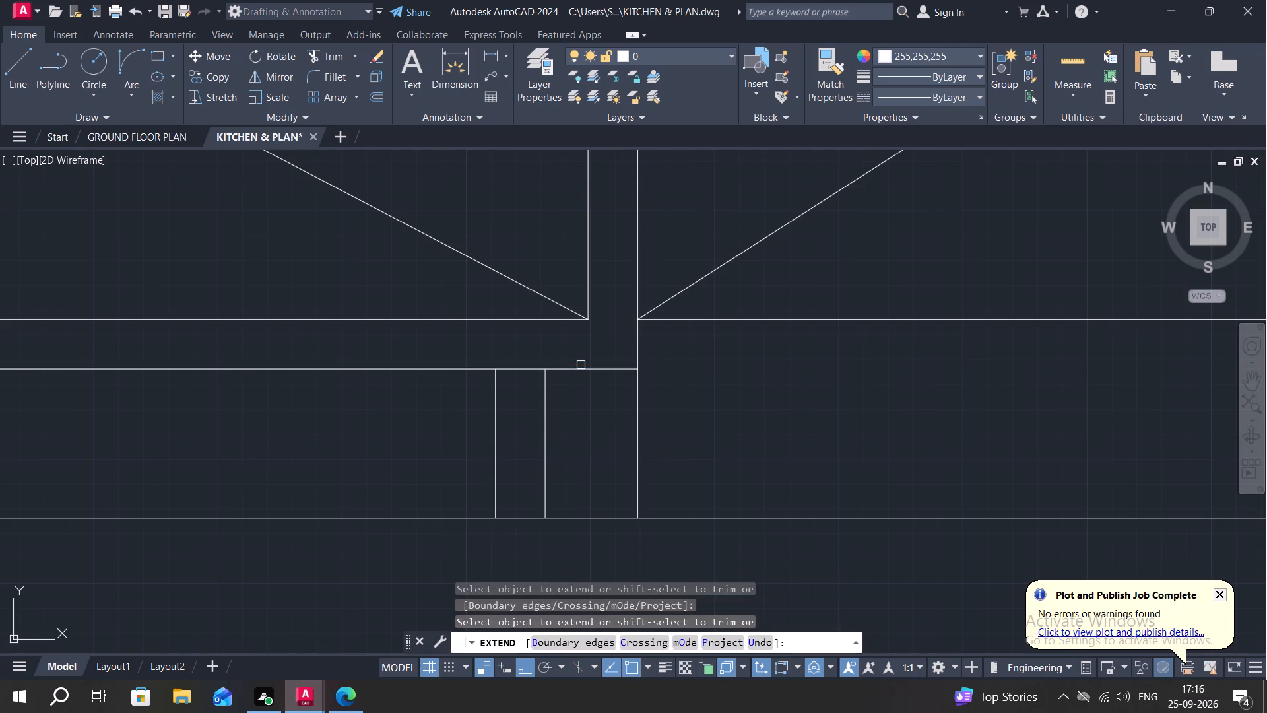
key("Escape")
Trim the strip's top line out of the 1" gap between the two short vertical lines.
type("TR")
key("space")
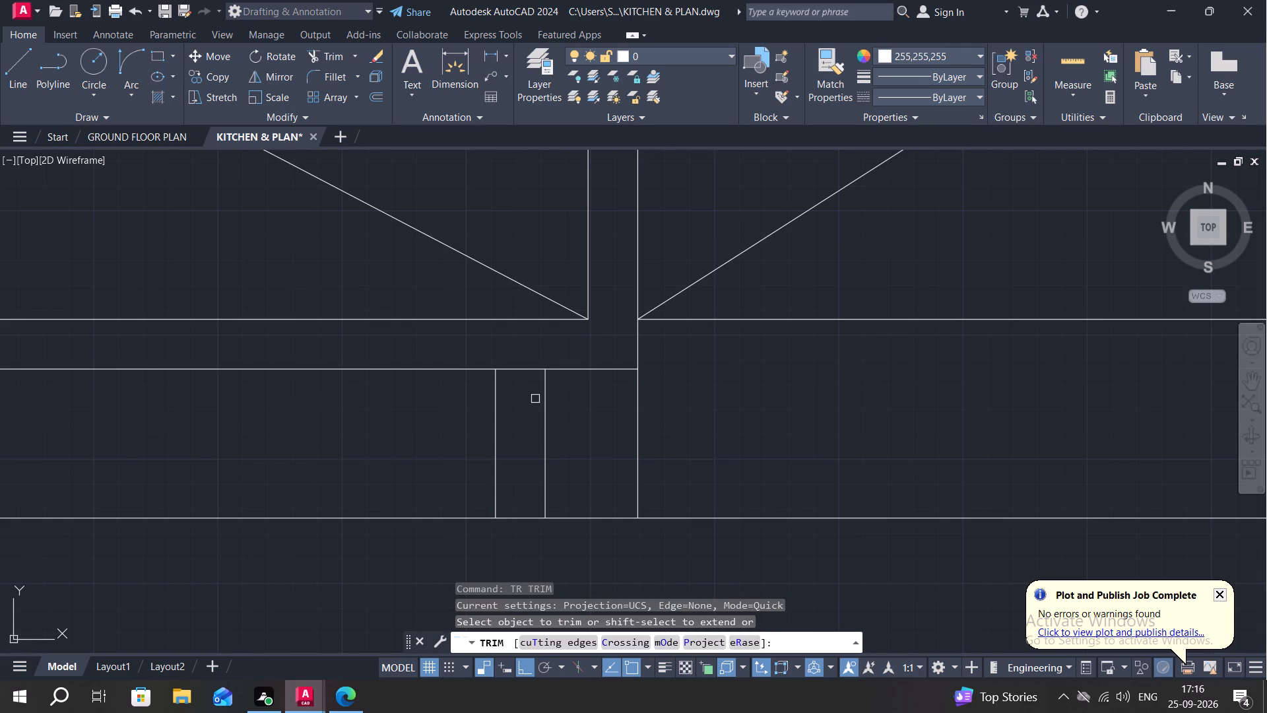
left_click(512, 366)
key("Escape")
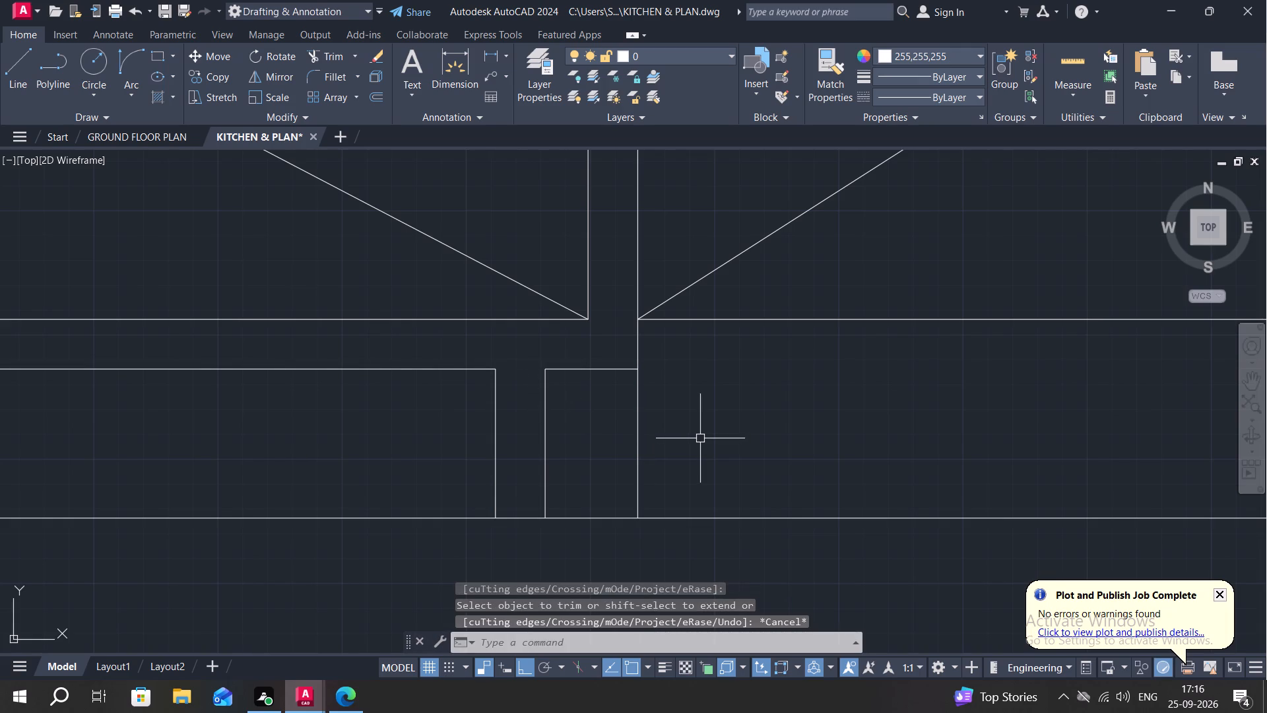
Trim both middle horizontal dividing lines out of the fourth cell, right of the third cell's right side line.
scroll(711, 428, "down", 2)
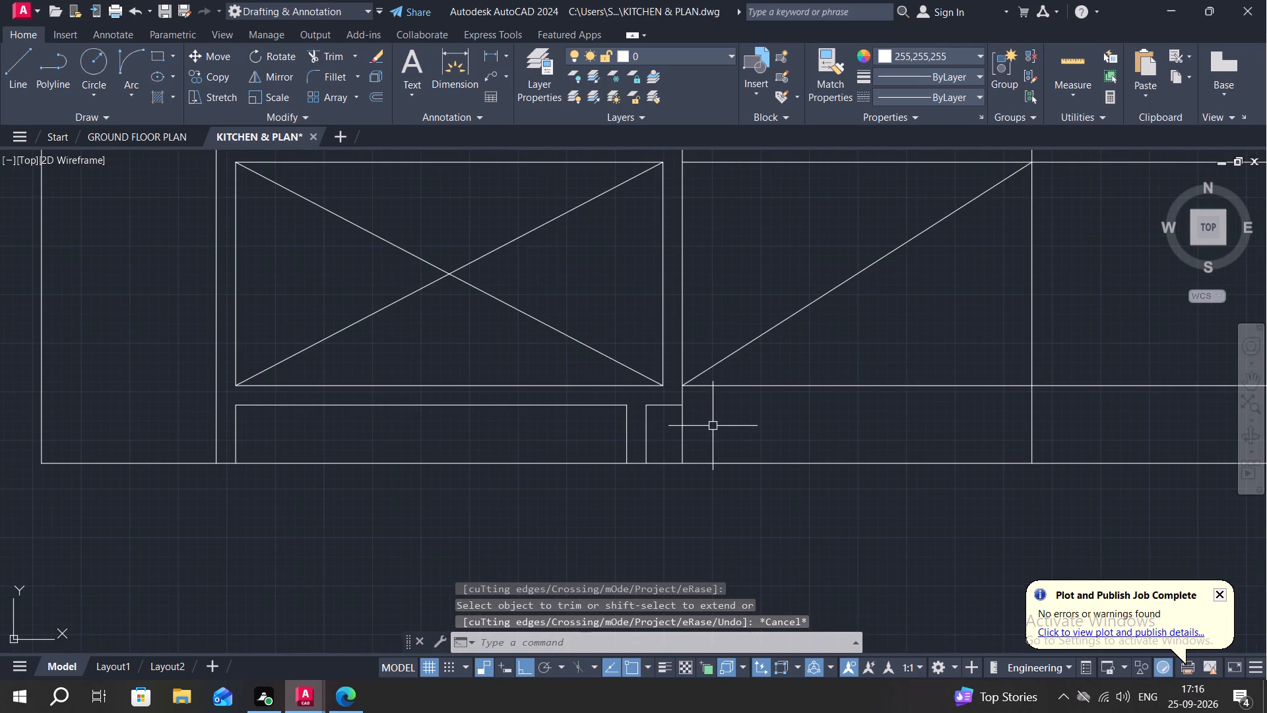
middle_click_drag(712, 426, 692, 432)
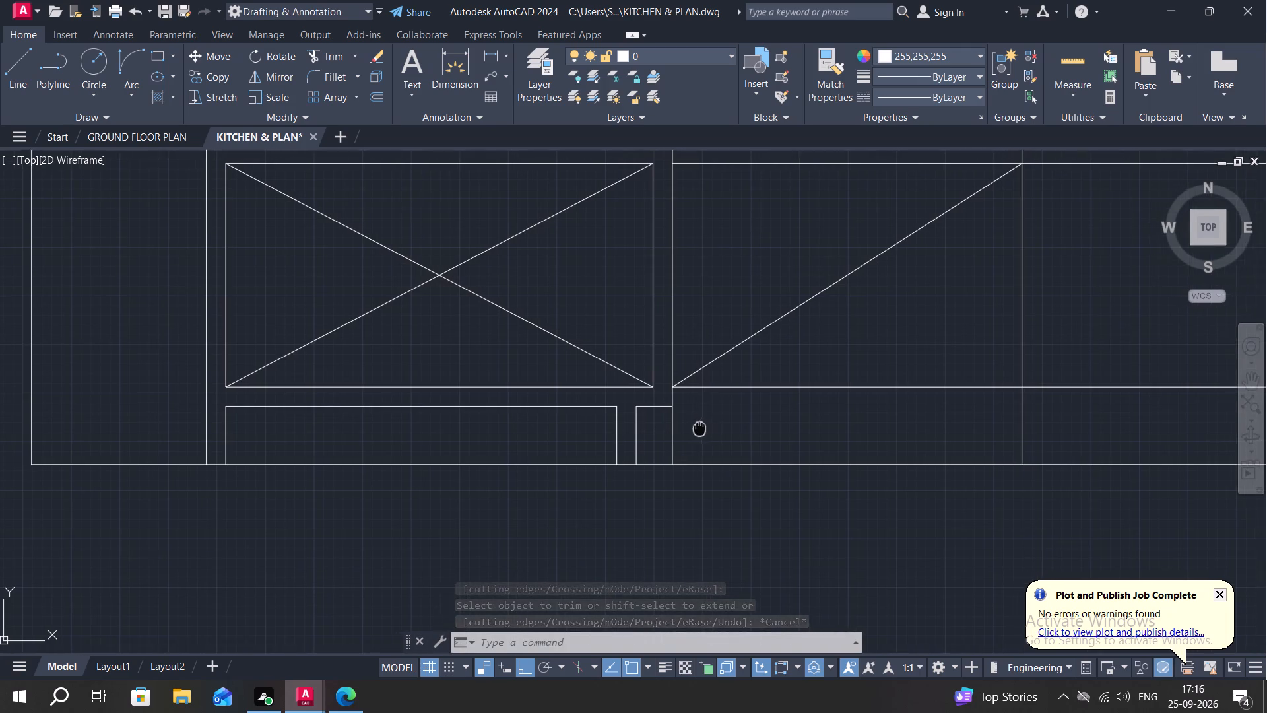
middle_click_drag(692, 432, 654, 465)
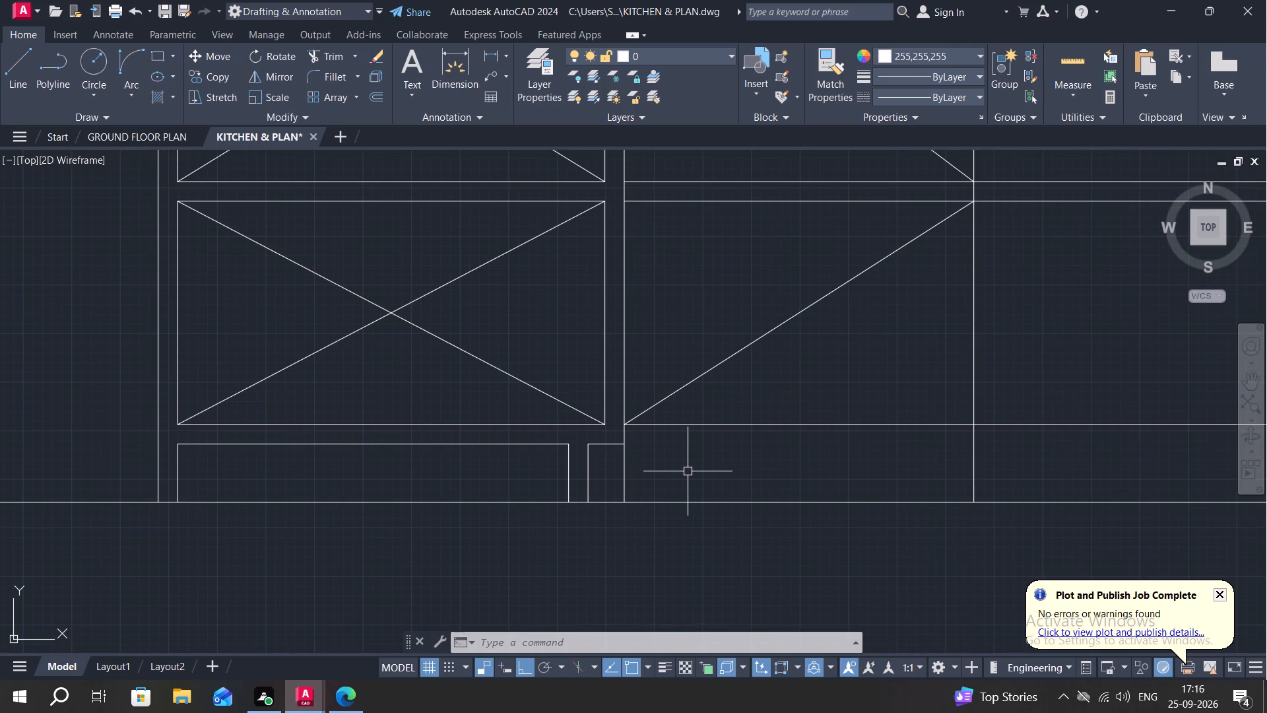
middle_click_drag(672, 461, 521, 559)
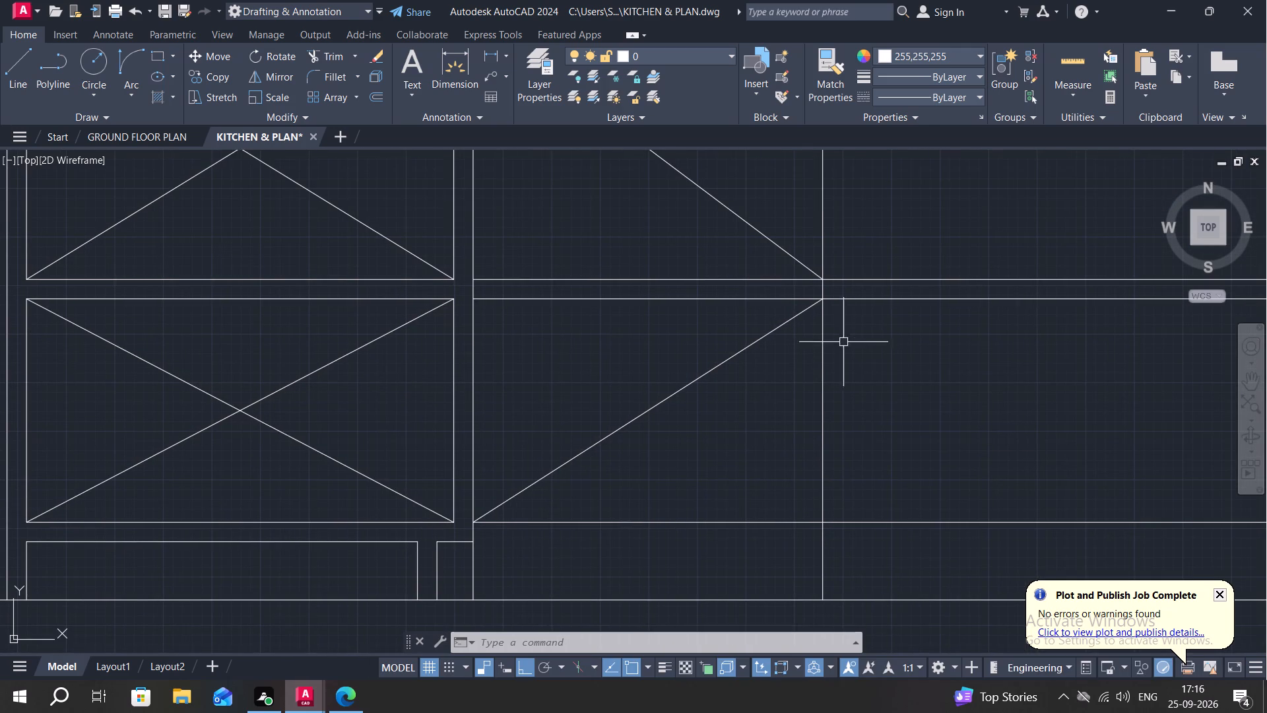
middle_click_drag(820, 345, 703, 368)
left_click(810, 302)
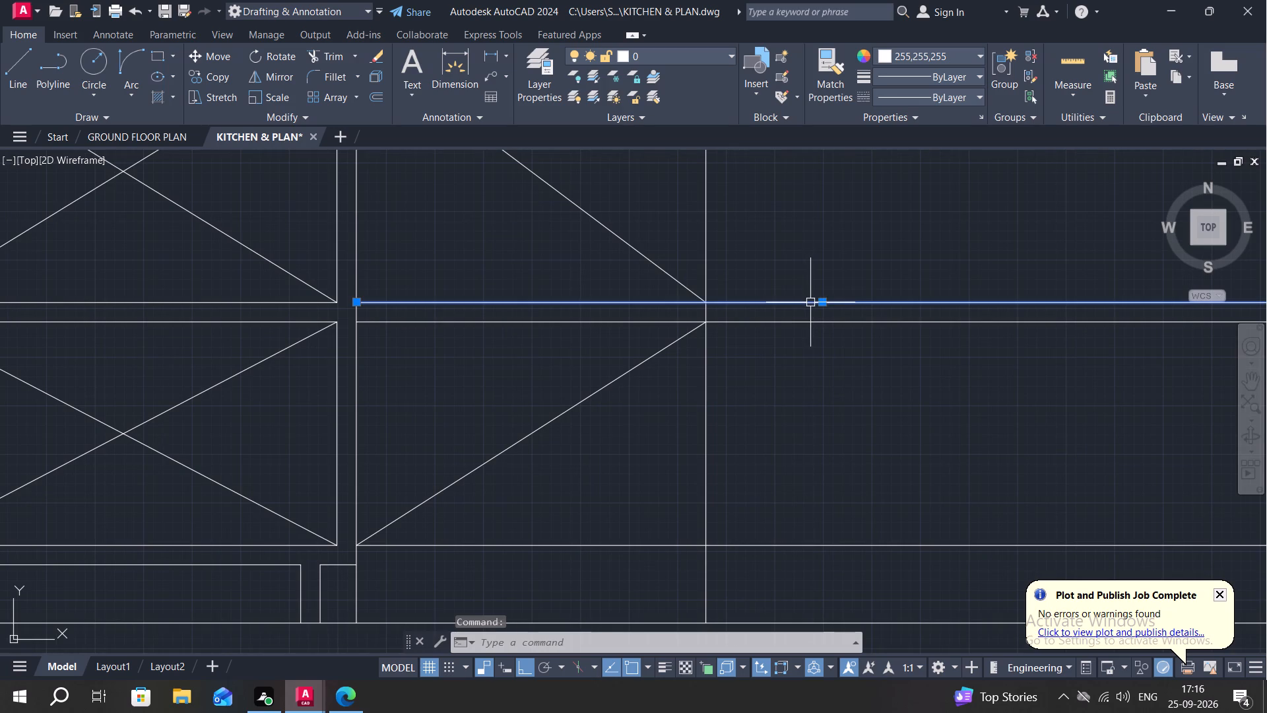
key("Escape")
type("TR")
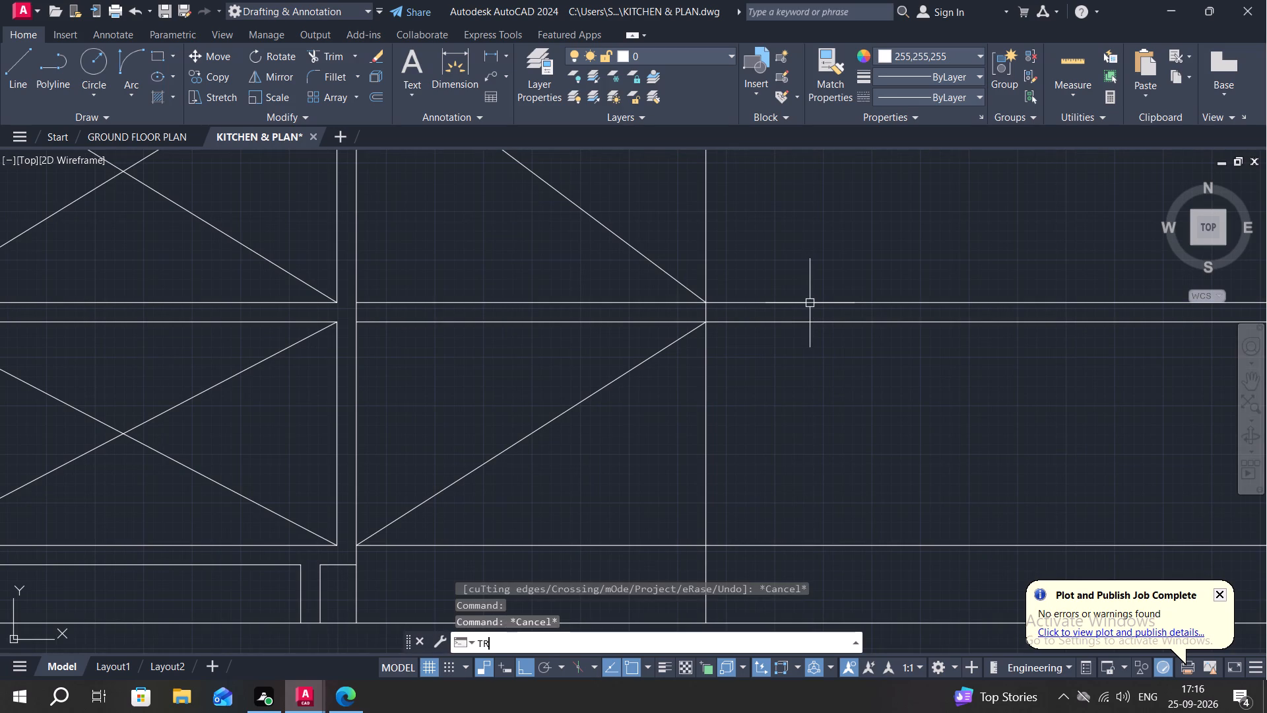
key("Escape")
type("TR")
key("space")
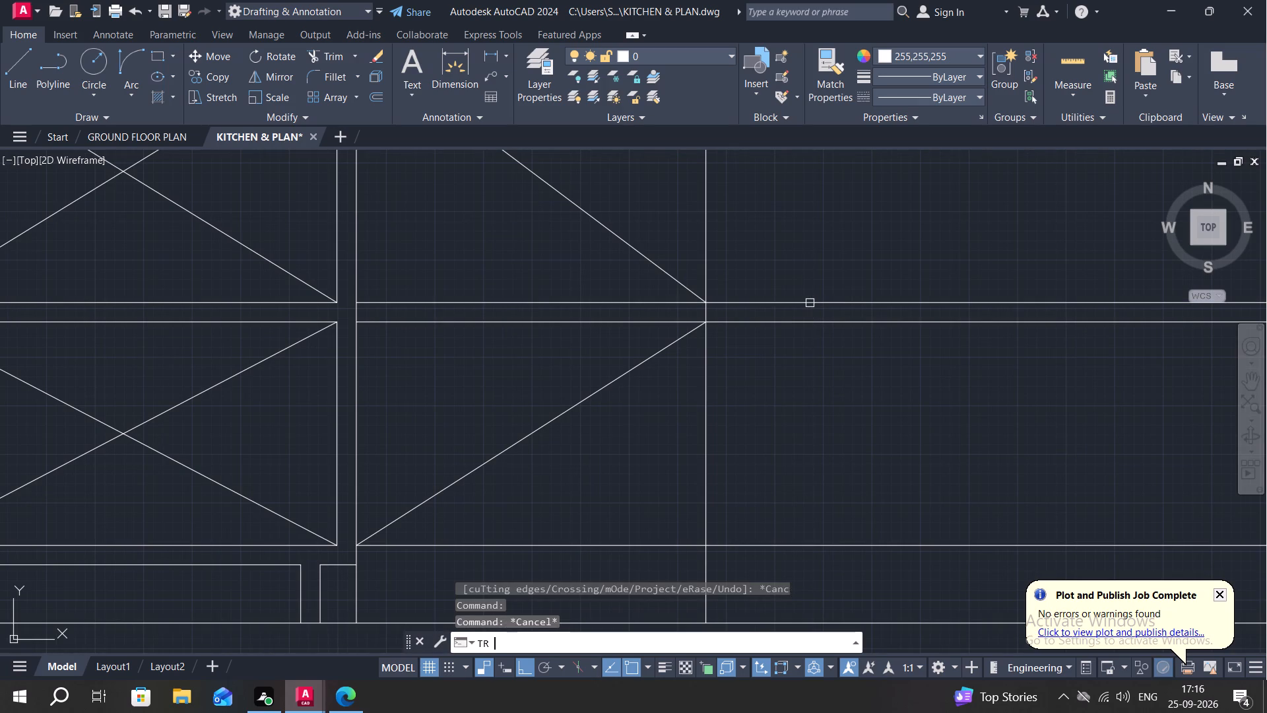
left_click(854, 304)
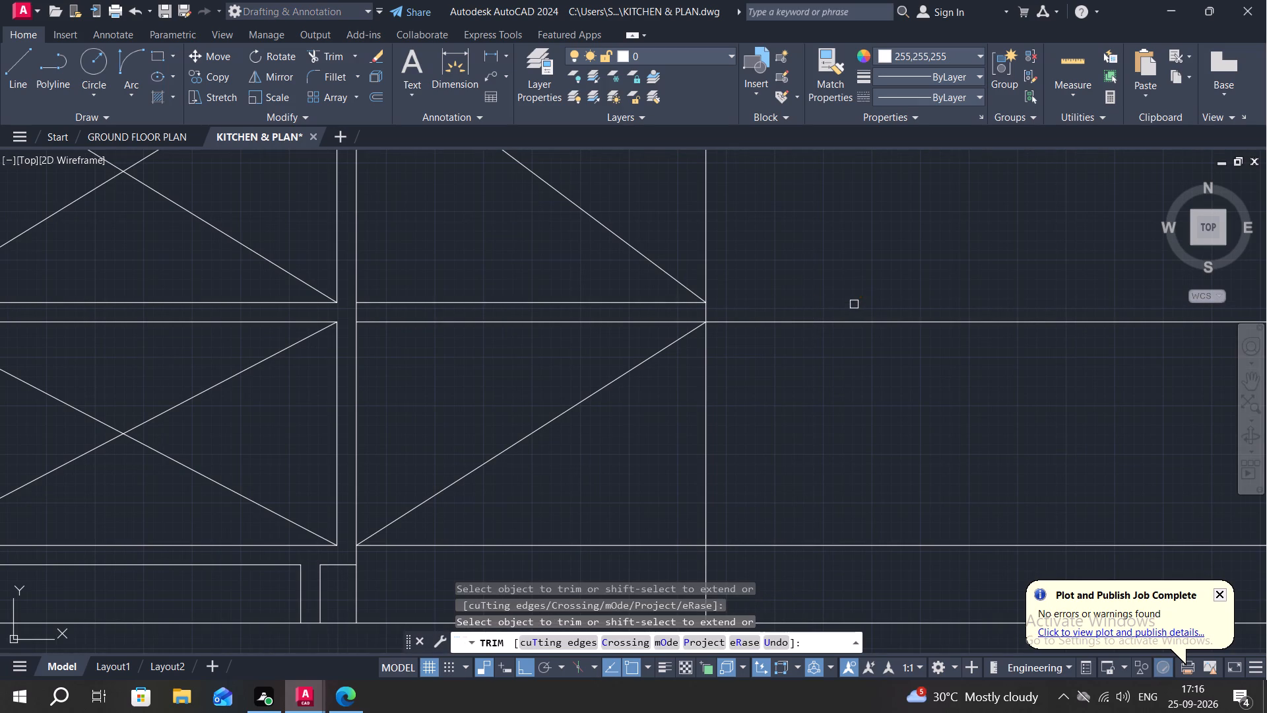
middle_click_drag(836, 445, 758, 456)
key("Escape")
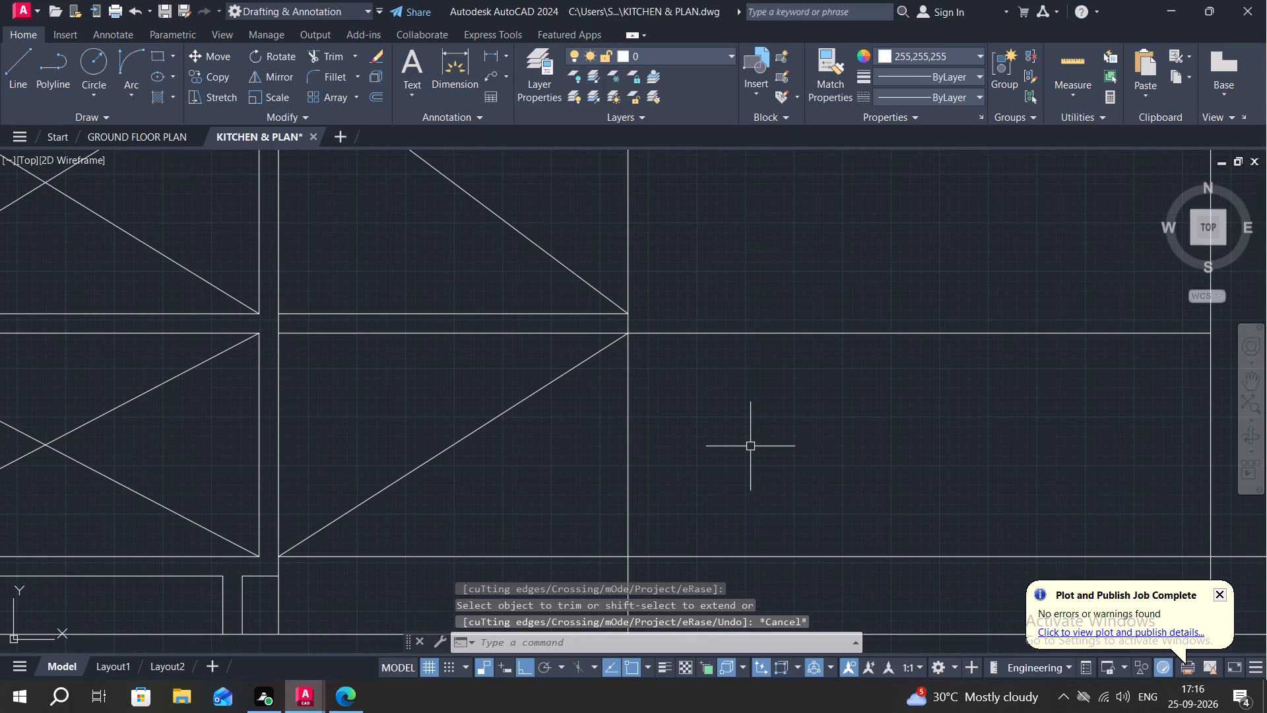
type("TR")
key("space")
left_click(756, 336)
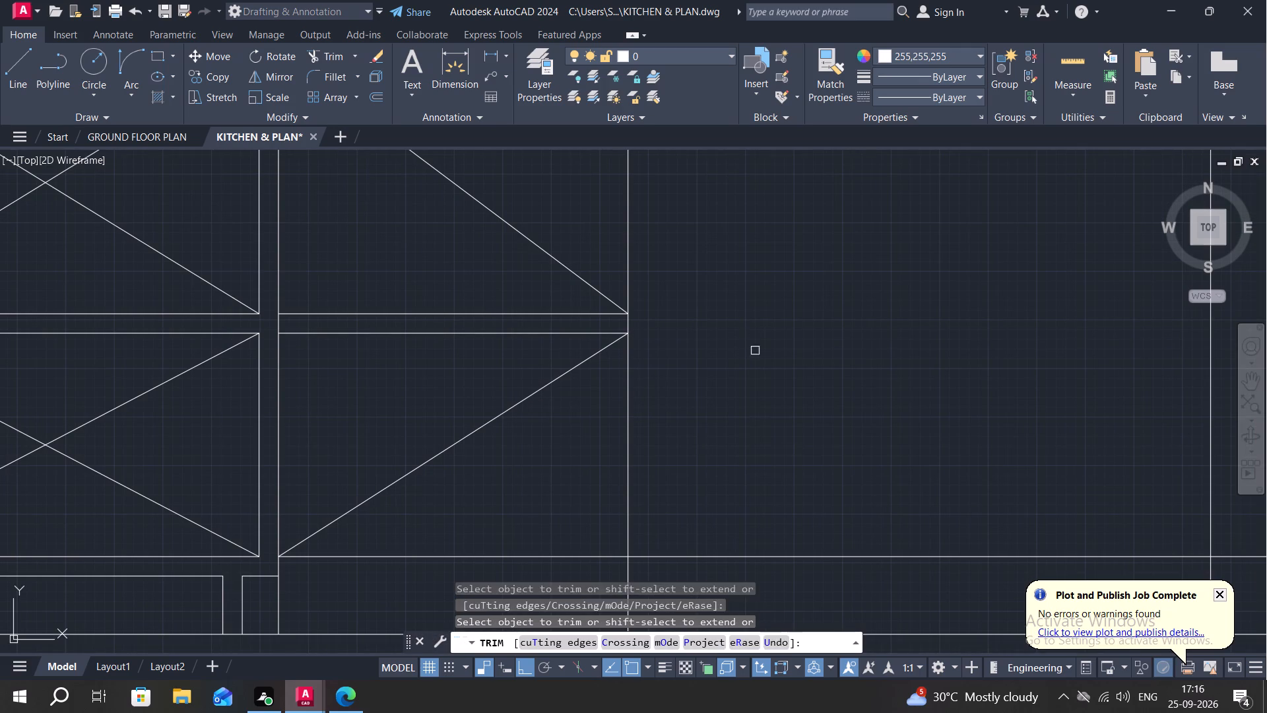
key("Escape")
Draw a horizontal line across the fourth cell, starting midway between the third cell's dividing lines and ending at the opposite vertical line.
key("l")
key("space")
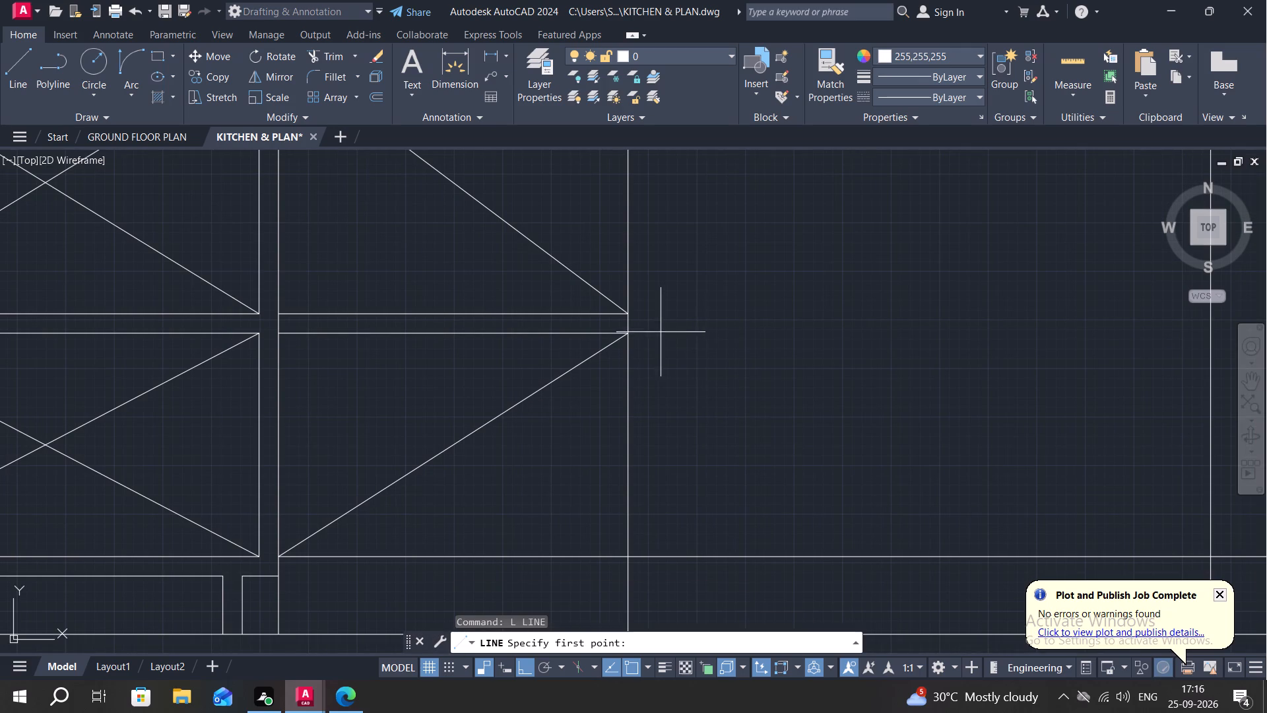
left_click(626, 323)
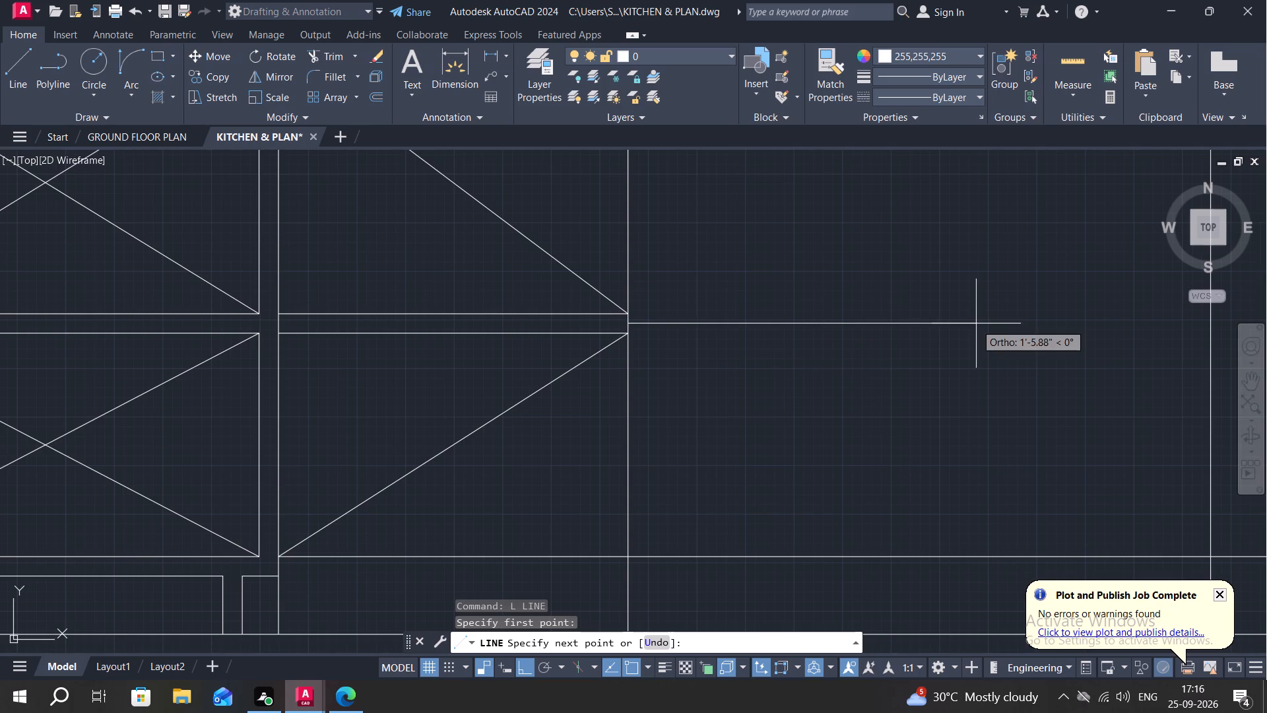
middle_click_drag(976, 323, 822, 308)
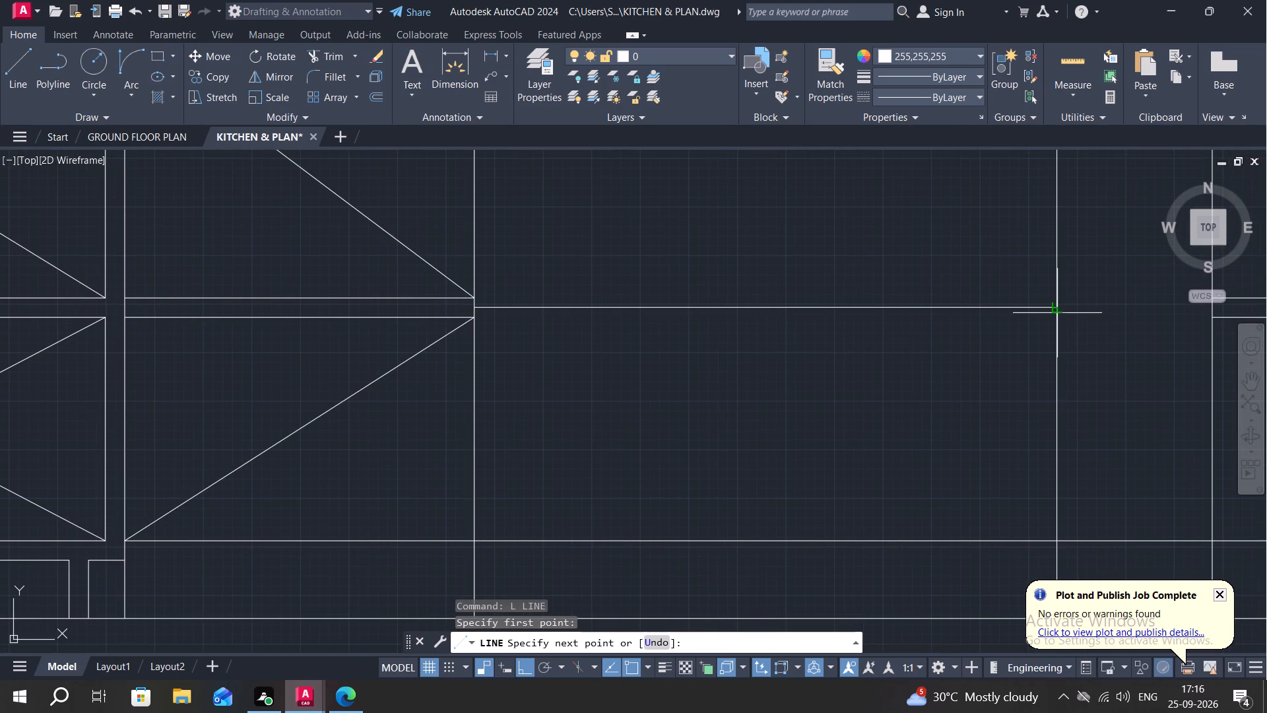
left_click(1056, 306)
key("Escape")
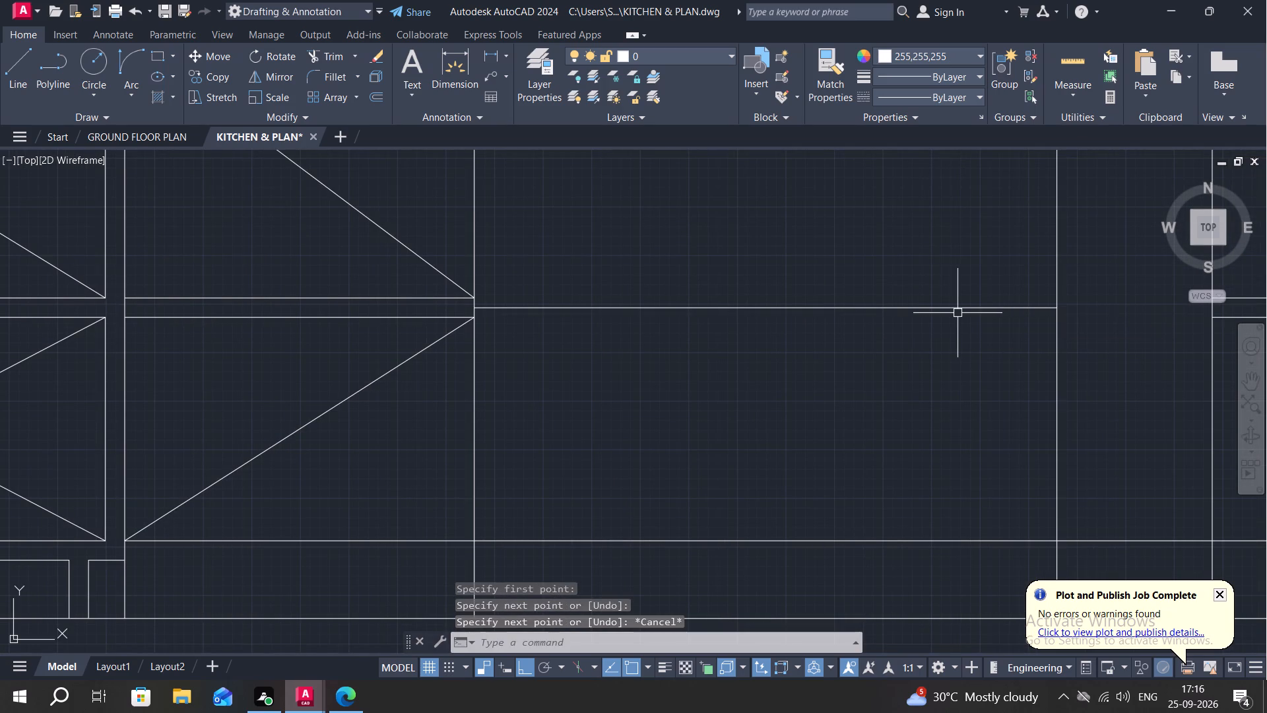
Offset the fourth cell's horizontal line 0.8" downward to form a double dividing line.
key("o")
key("space")
type("1")
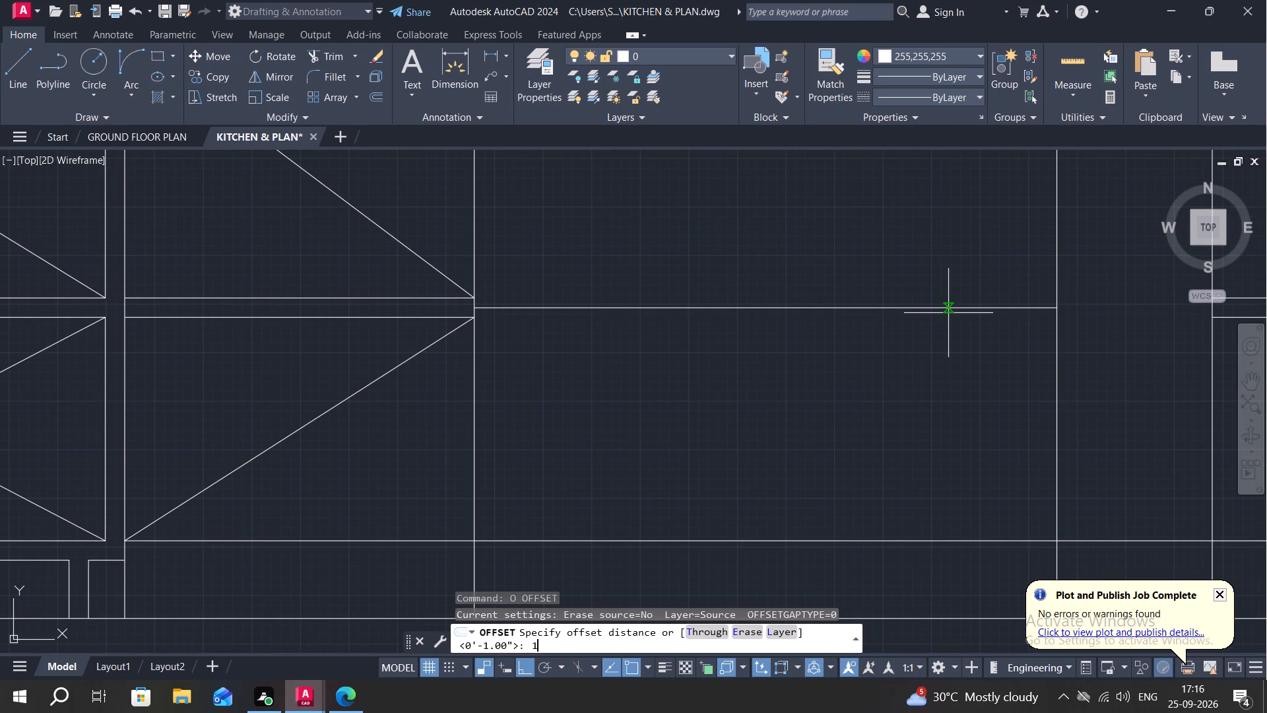
key("shift+quotedbl")
key("BackSpace")
key("BackSpace")
key("0")
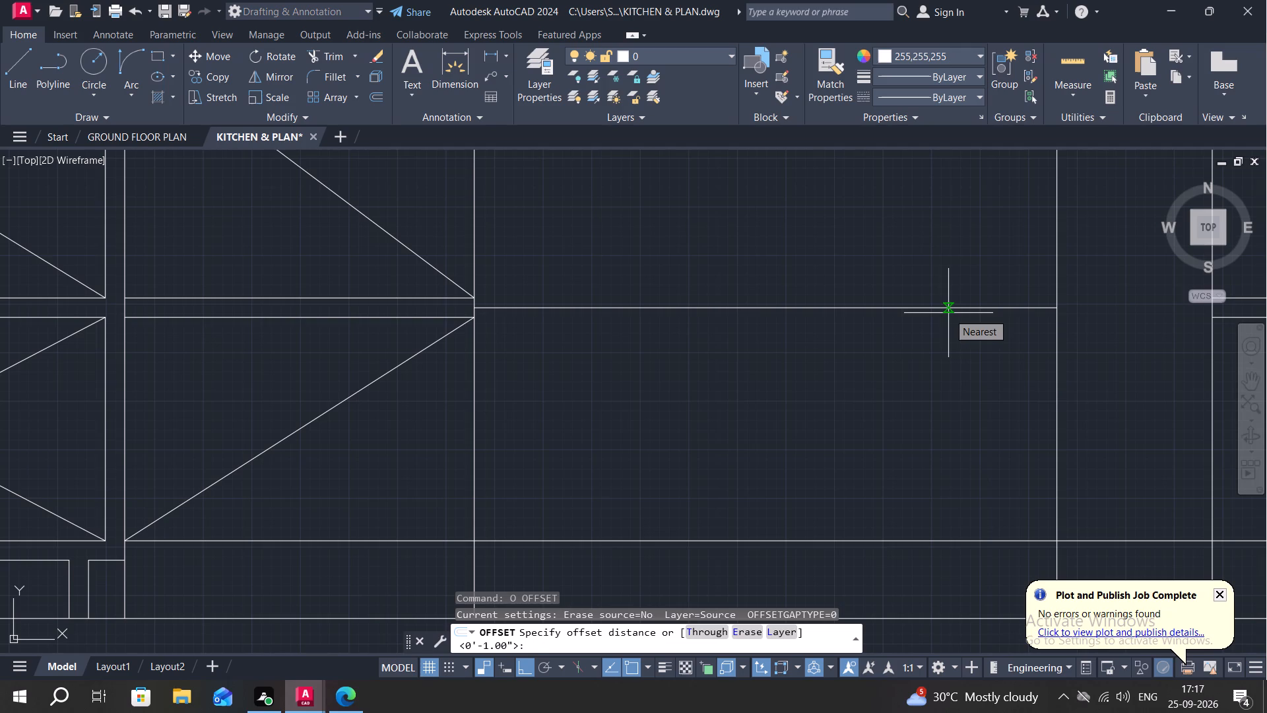
key("period")
type("8\"")
key("Return")
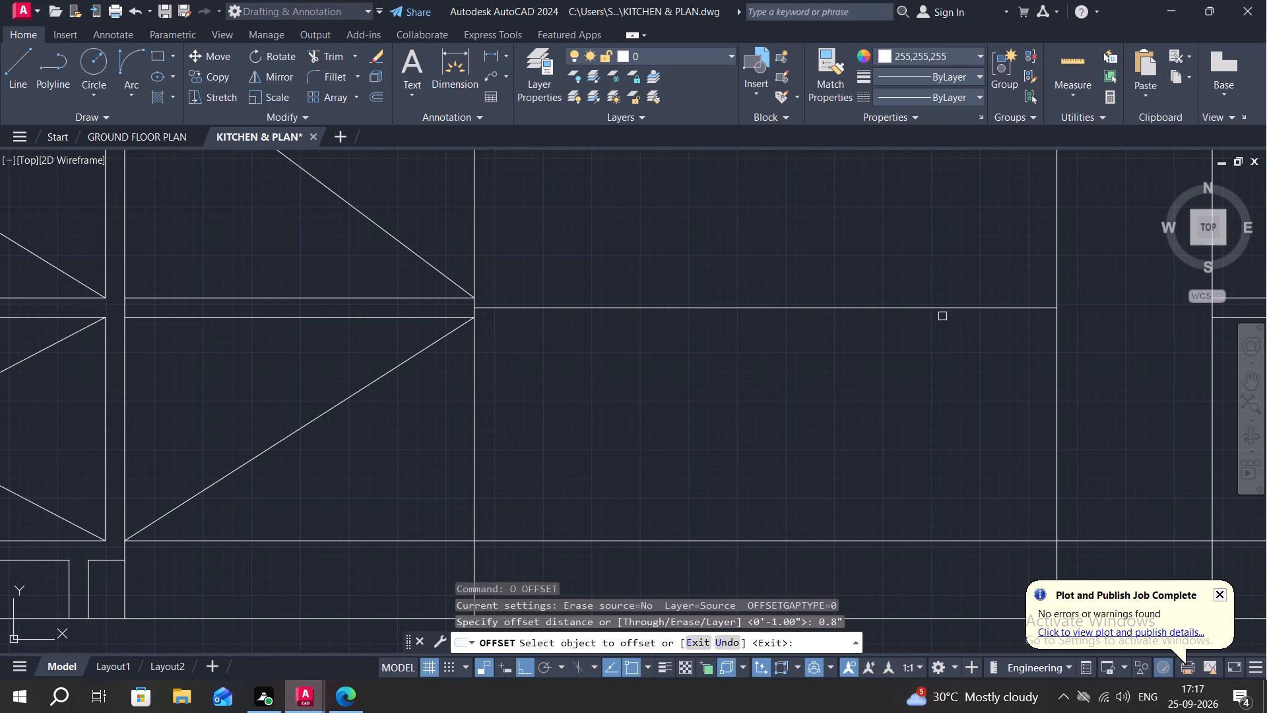
left_click(944, 306)
left_click(942, 353)
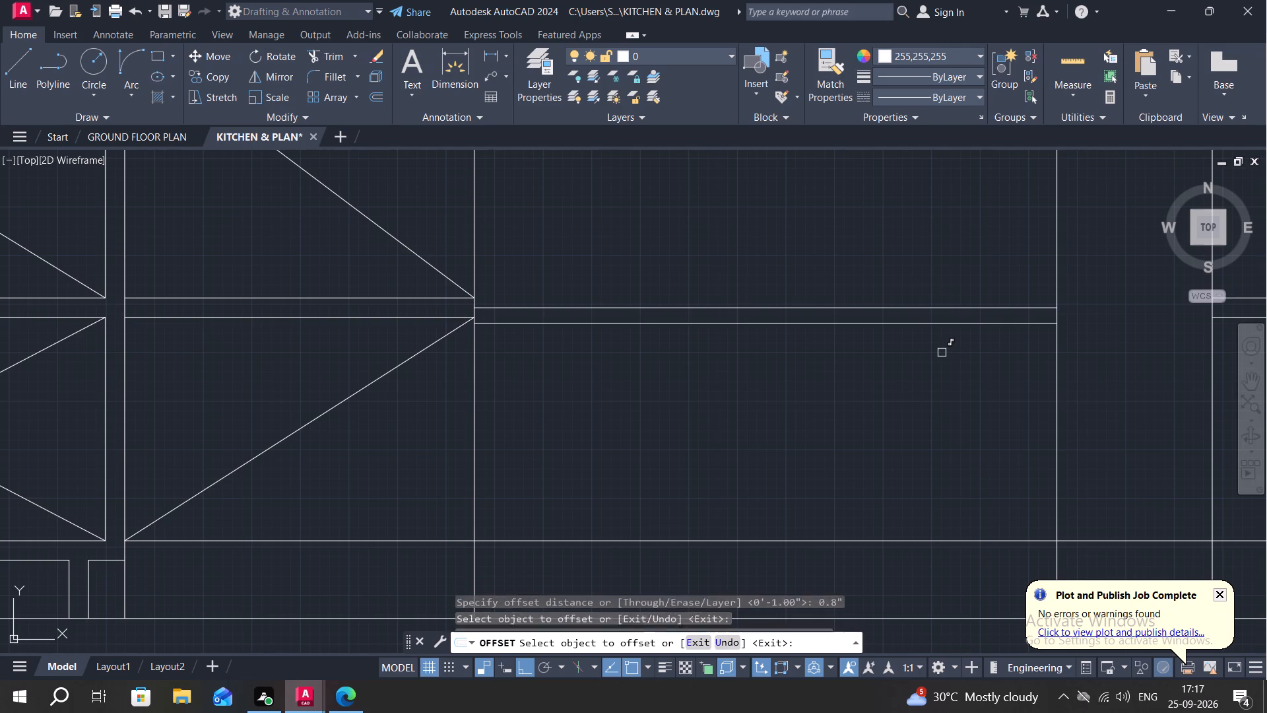
middle_click_drag(863, 261, 923, 335)
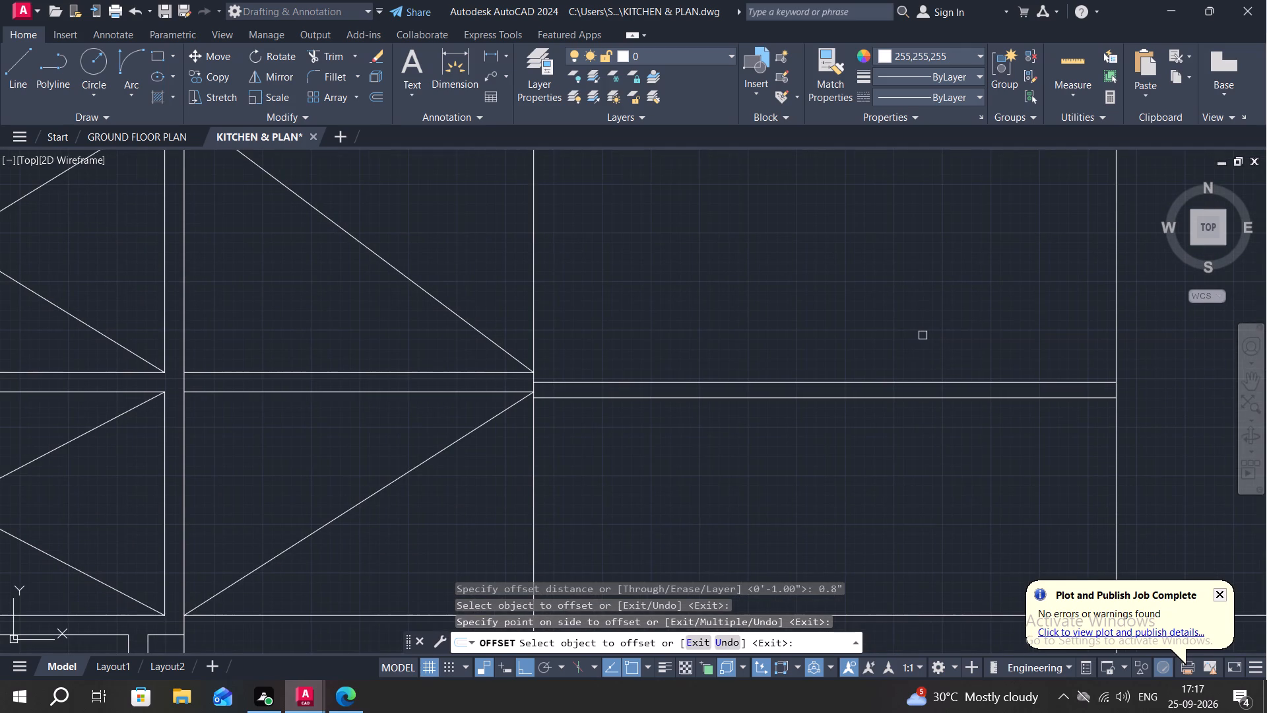
key("Escape")
Draw a V in the fourth cell's upper half, from its two top corners to the midpoint of the upper dividing line.
type("L")
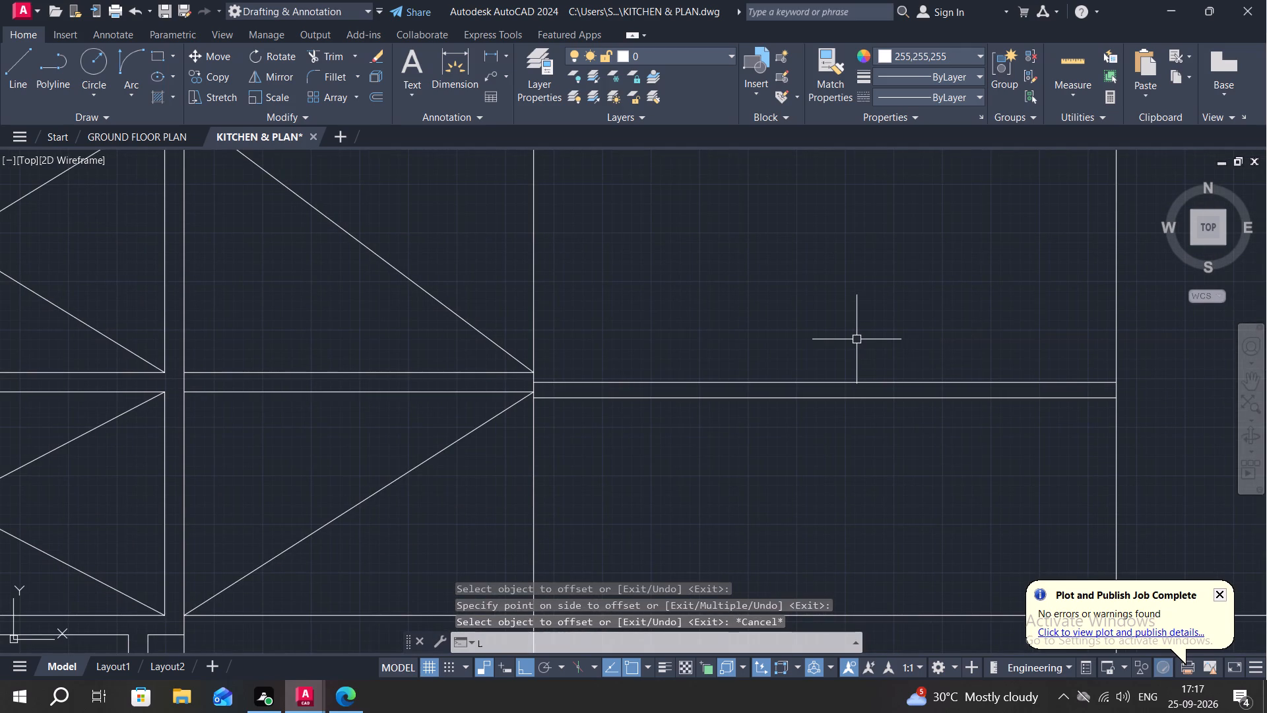
key("space")
scroll(827, 315, "down", 1)
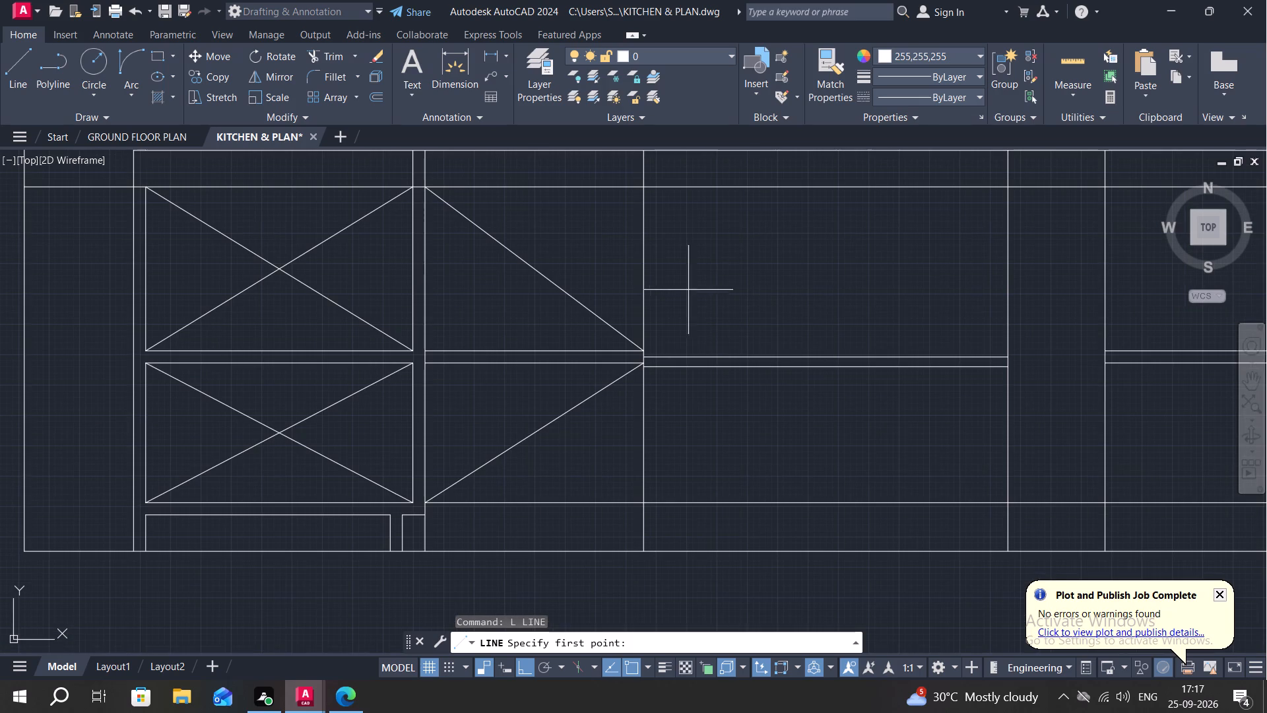
left_click(643, 186)
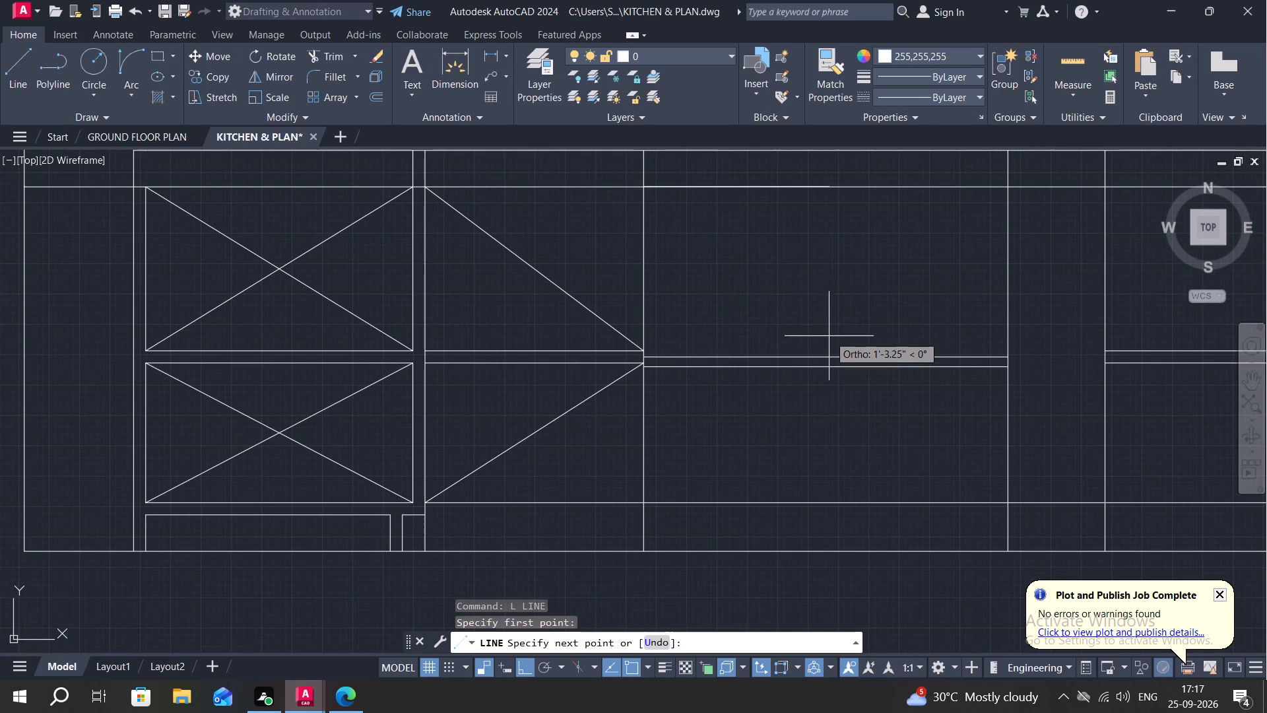
left_click(828, 357)
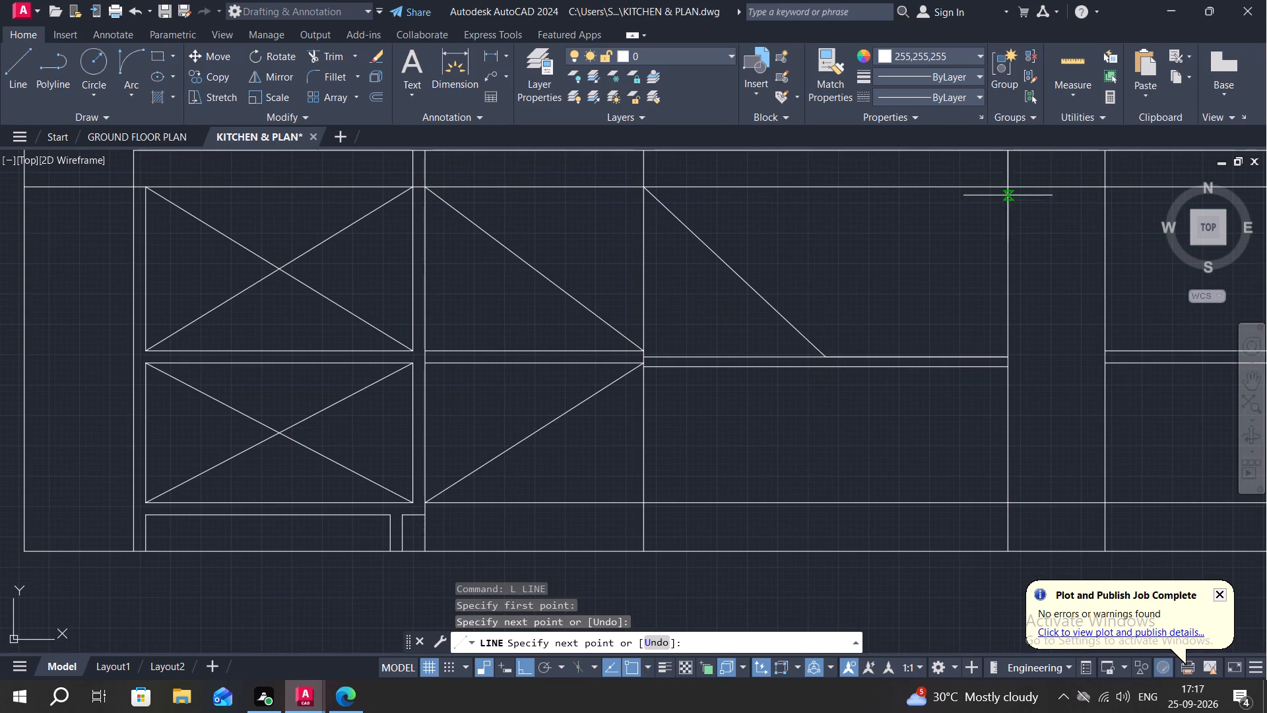
left_click(1011, 187)
key("Escape")
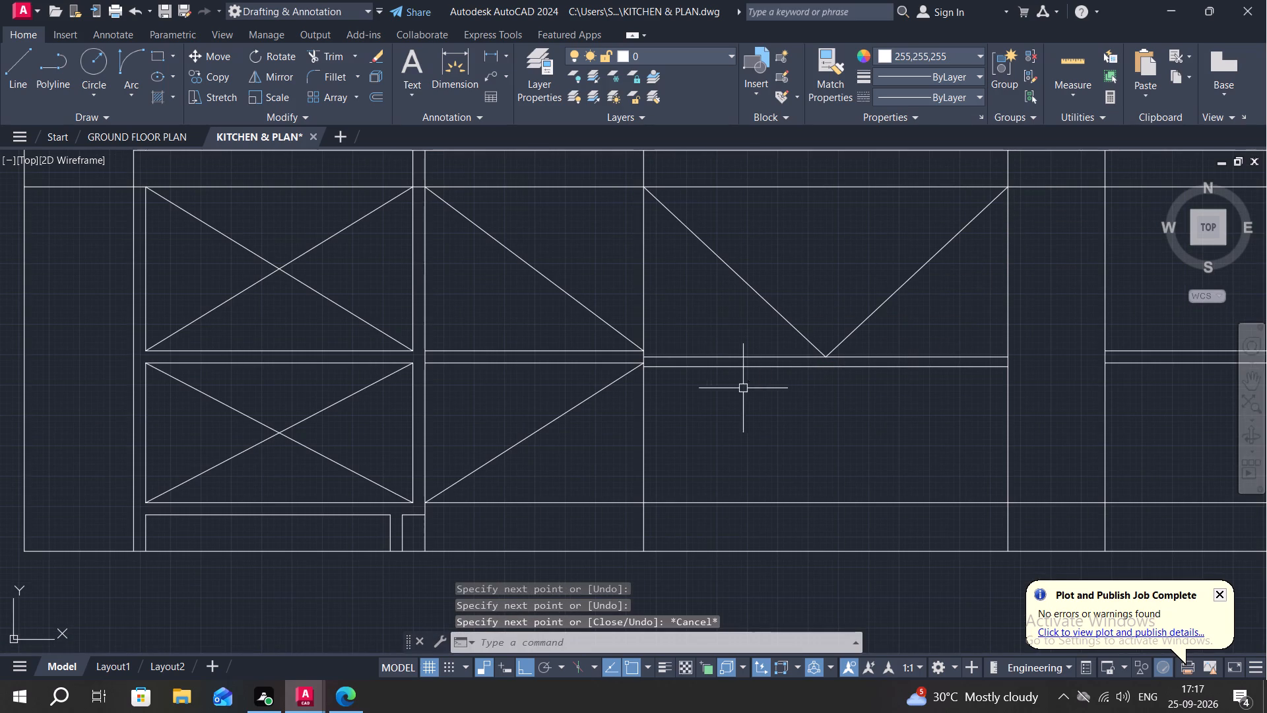
Draw a V in the fourth cell's lower half, from the lower dividing line's ends to near the middle of the cell's bottom line.
key("space")
left_click(644, 369)
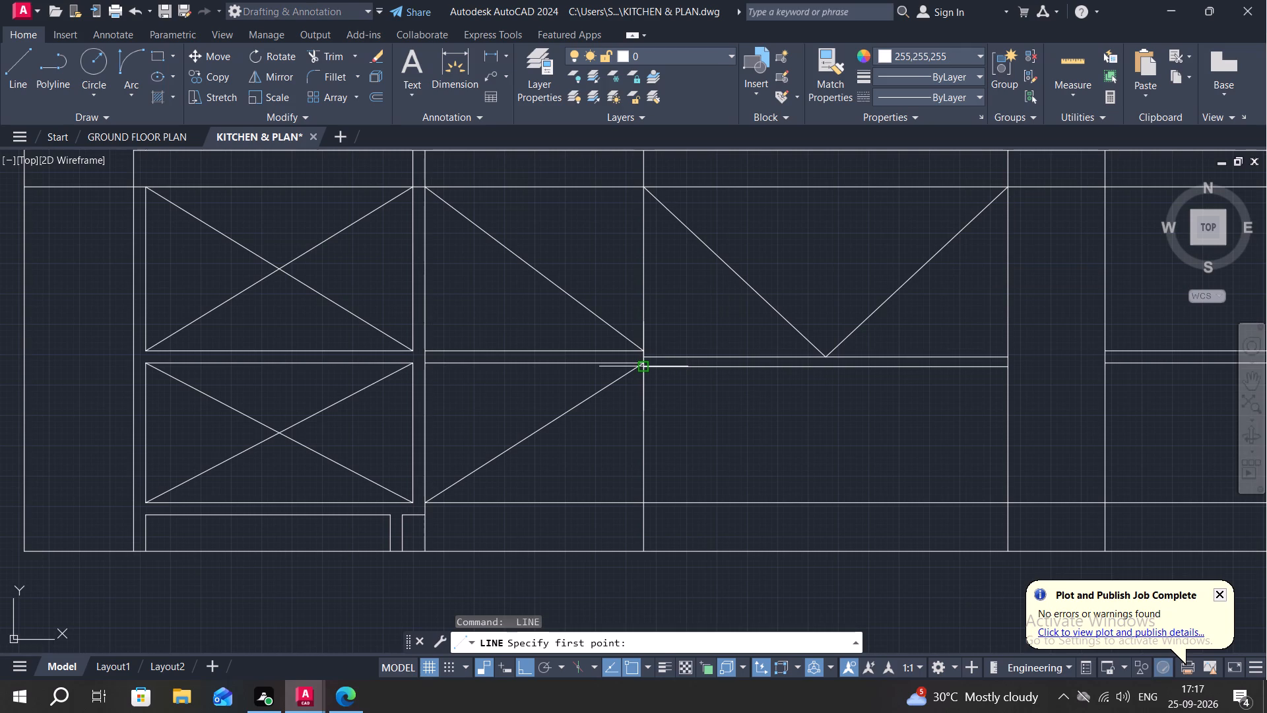
left_click(832, 502)
left_click(1006, 369)
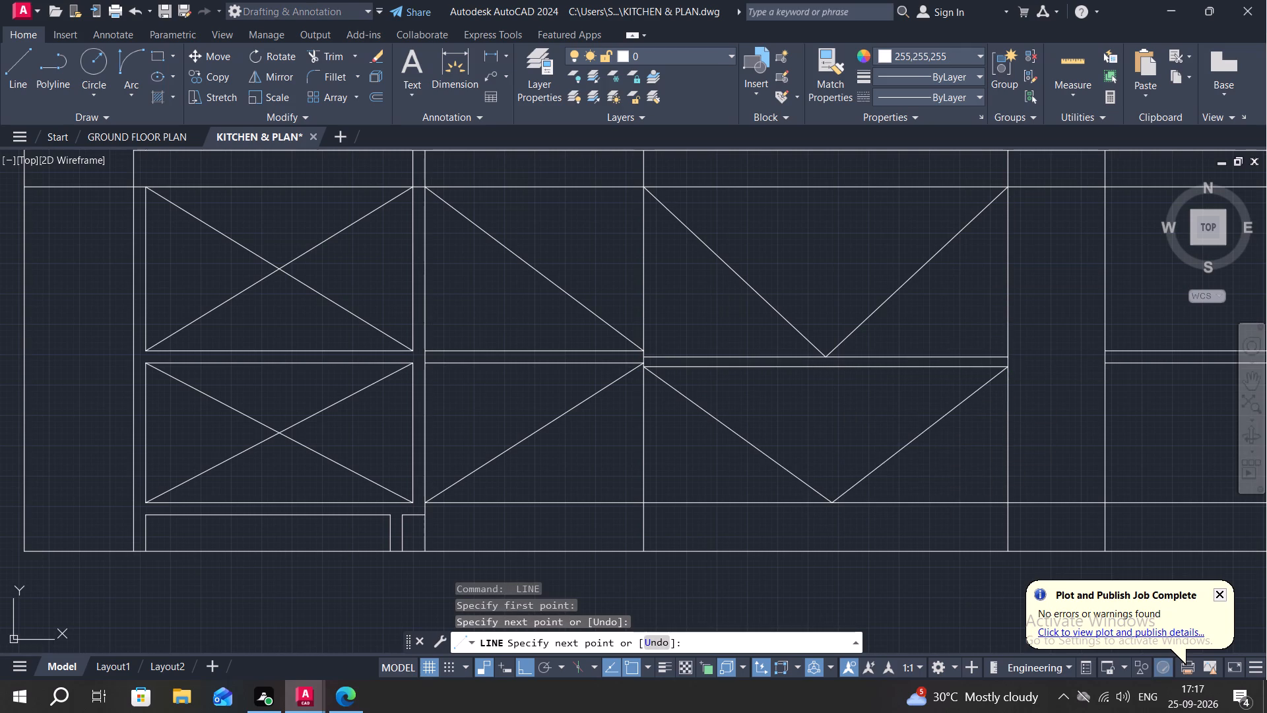
key("Escape")
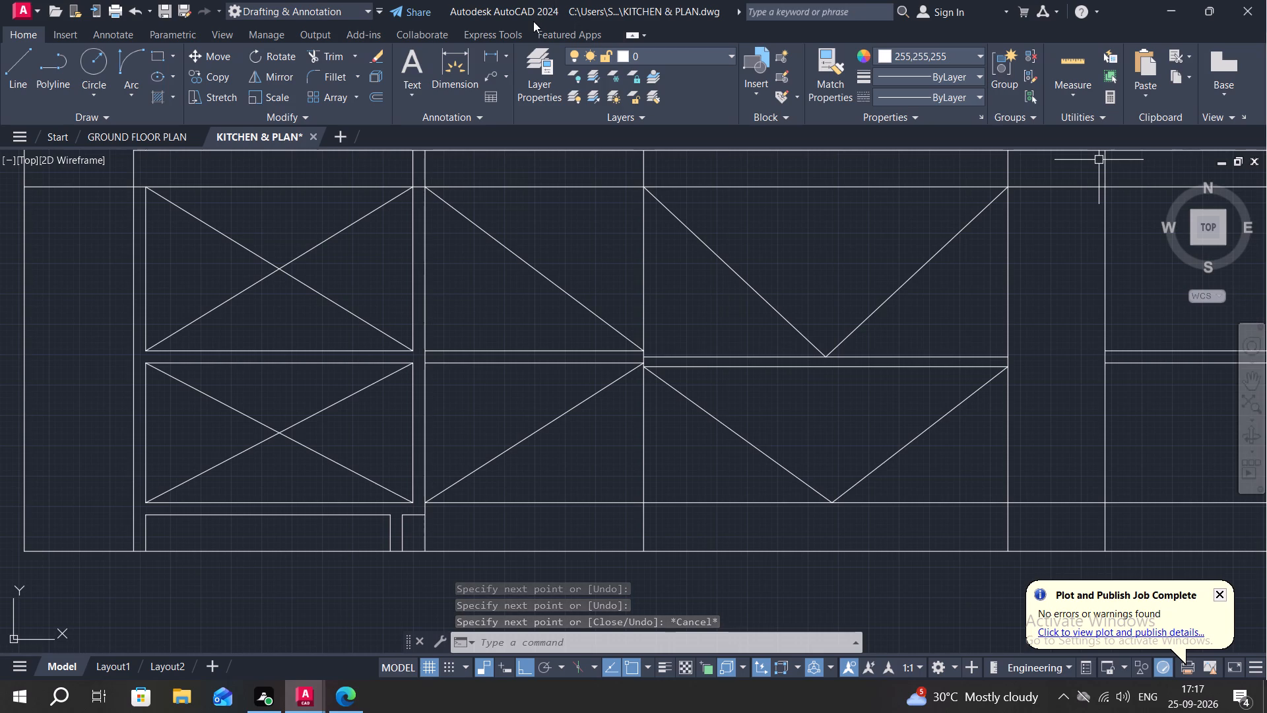
key("Escape")
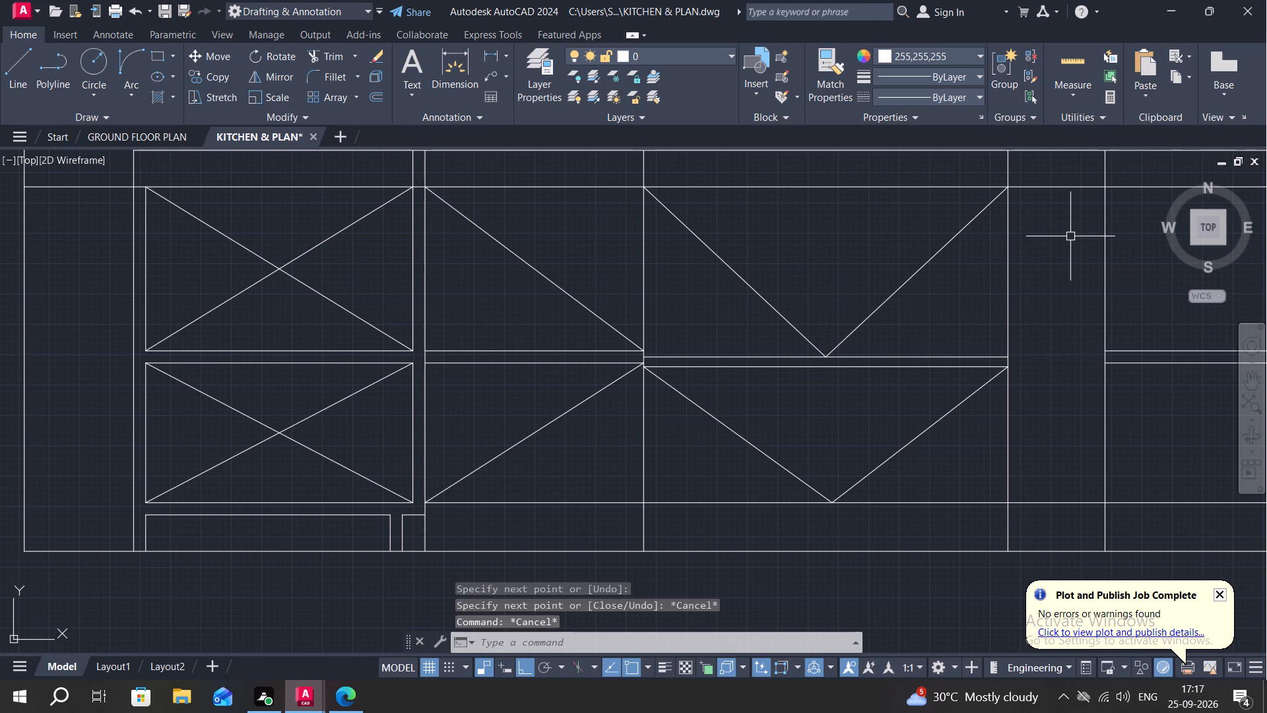
With Ortho off, draw a full-height V in the narrow fifth cell, from its top corners to near the middle of its bottom line.
type("L")
key("space")
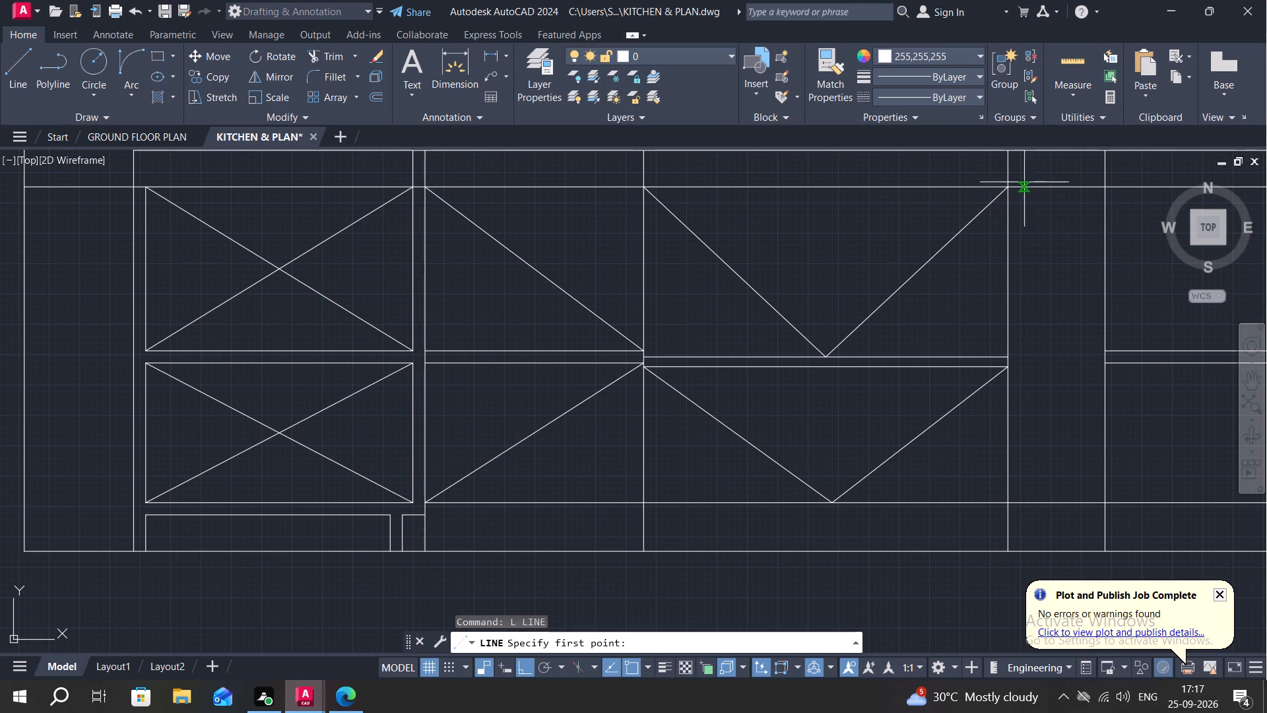
left_click(1008, 187)
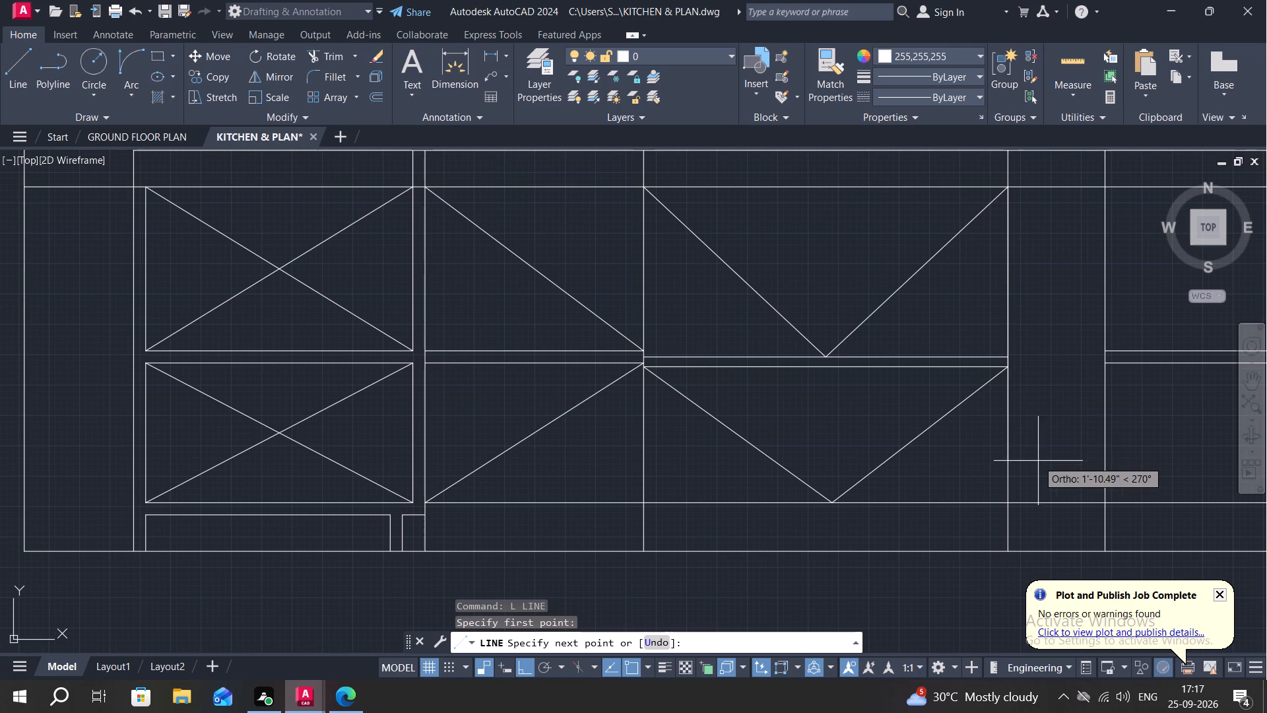
key("F8")
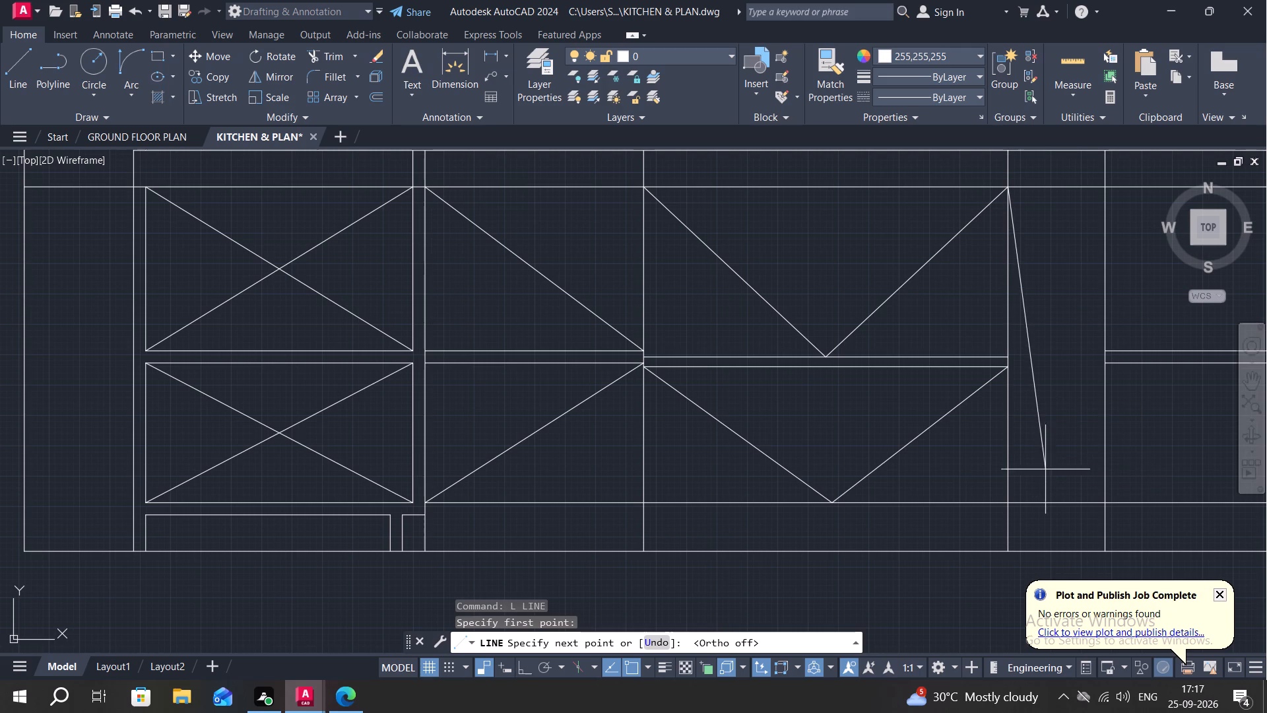
left_click(1058, 504)
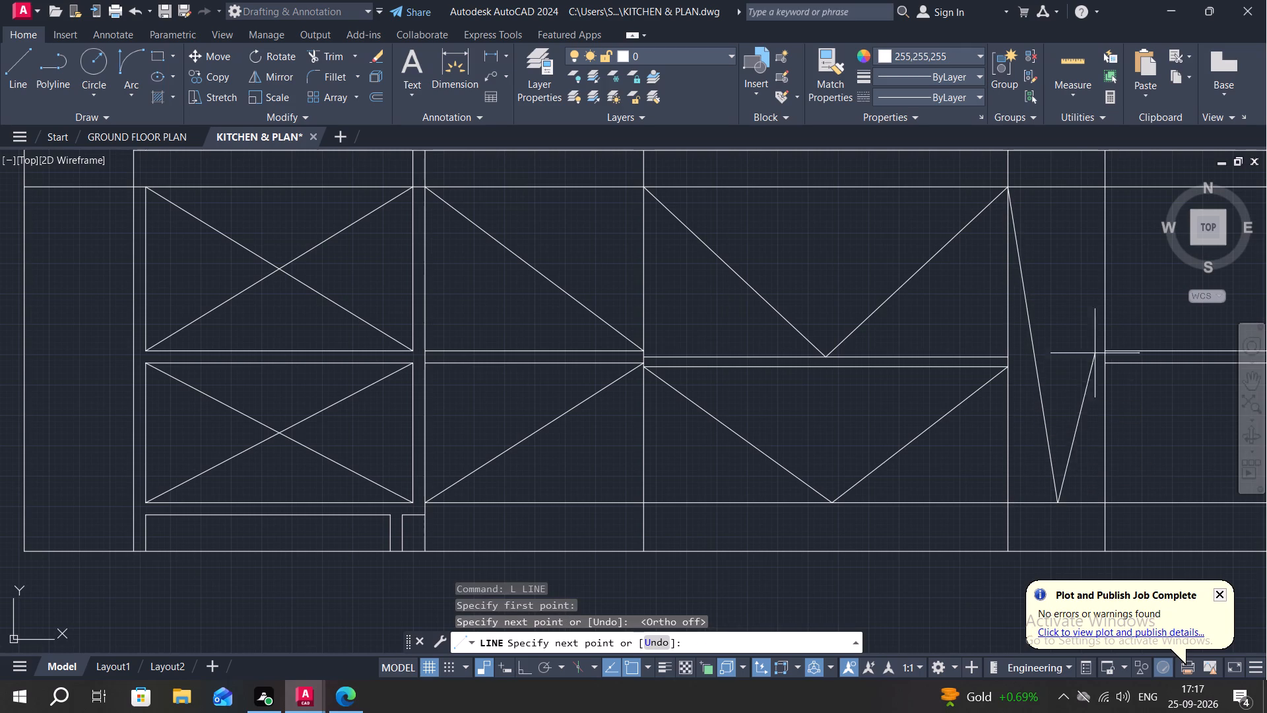
left_click(1109, 187)
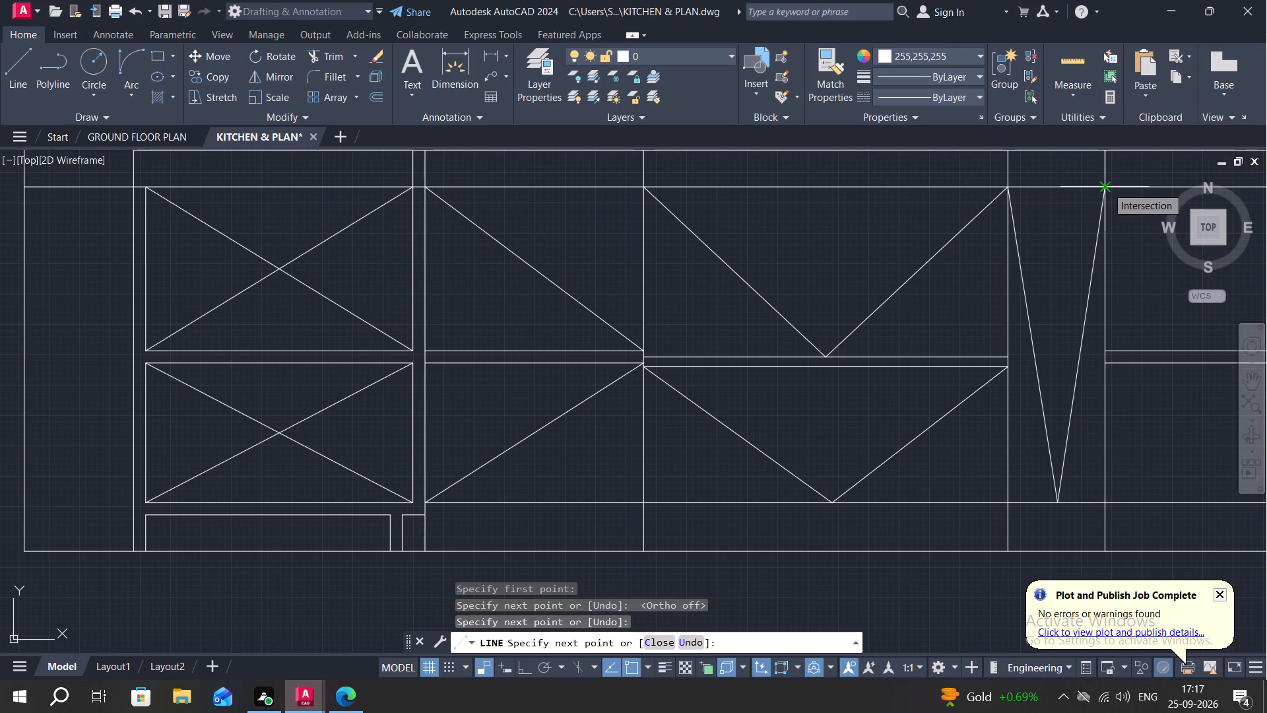
key("Escape")
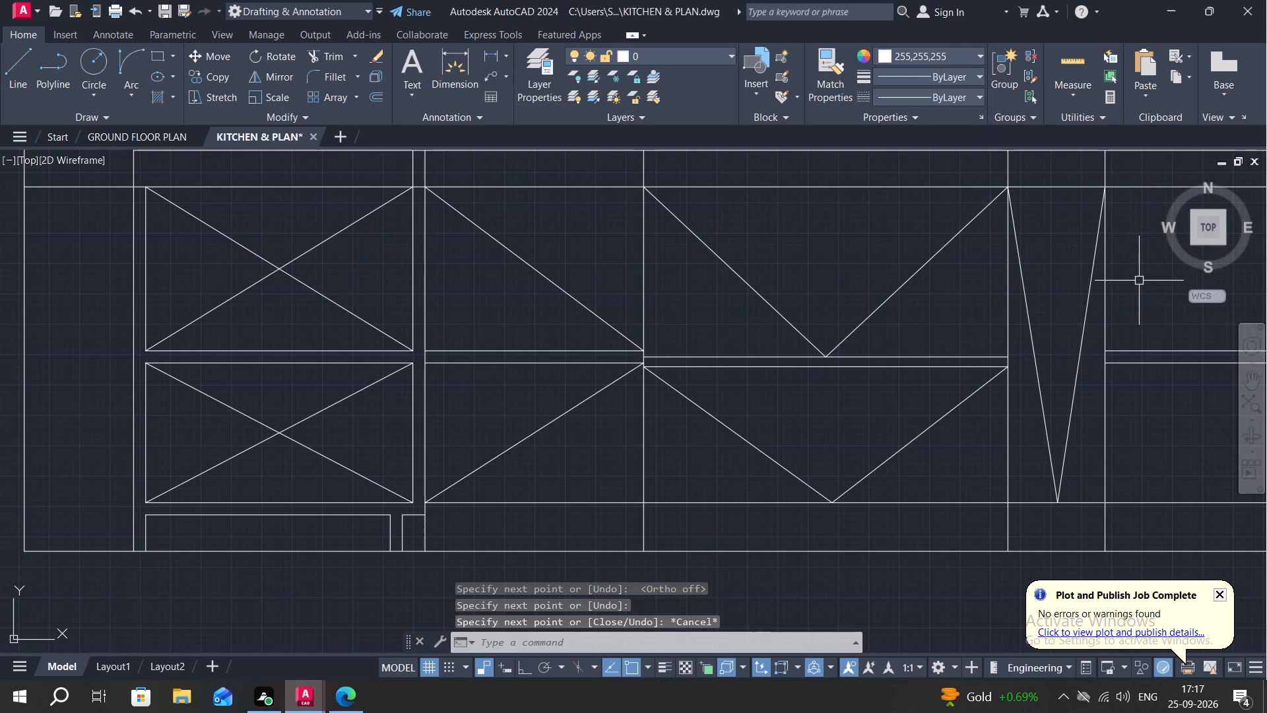
Draw a diagonal across the sixth and seventh cells, from the sixth's top-left corner to the seventh's bottom-right corner.
middle_click_drag(1129, 279, 942, 259)
middle_click_drag(970, 273, 967, 272)
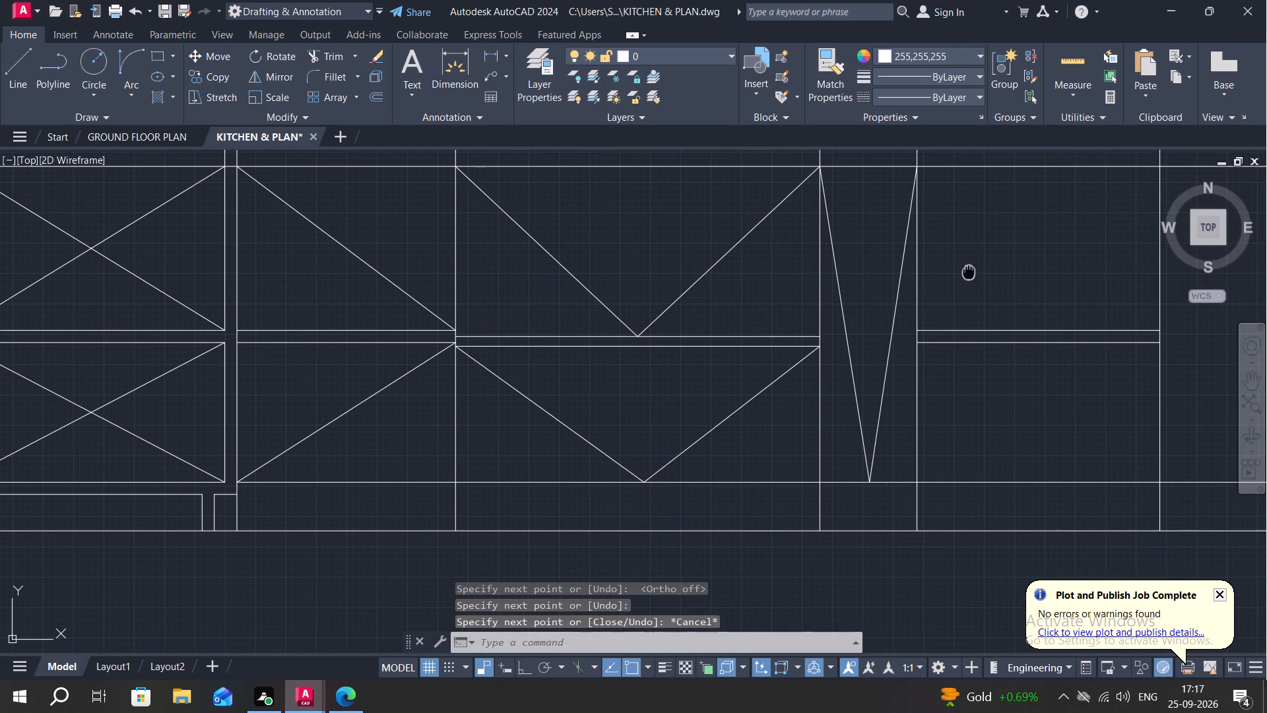
middle_click_drag(967, 272, 927, 274)
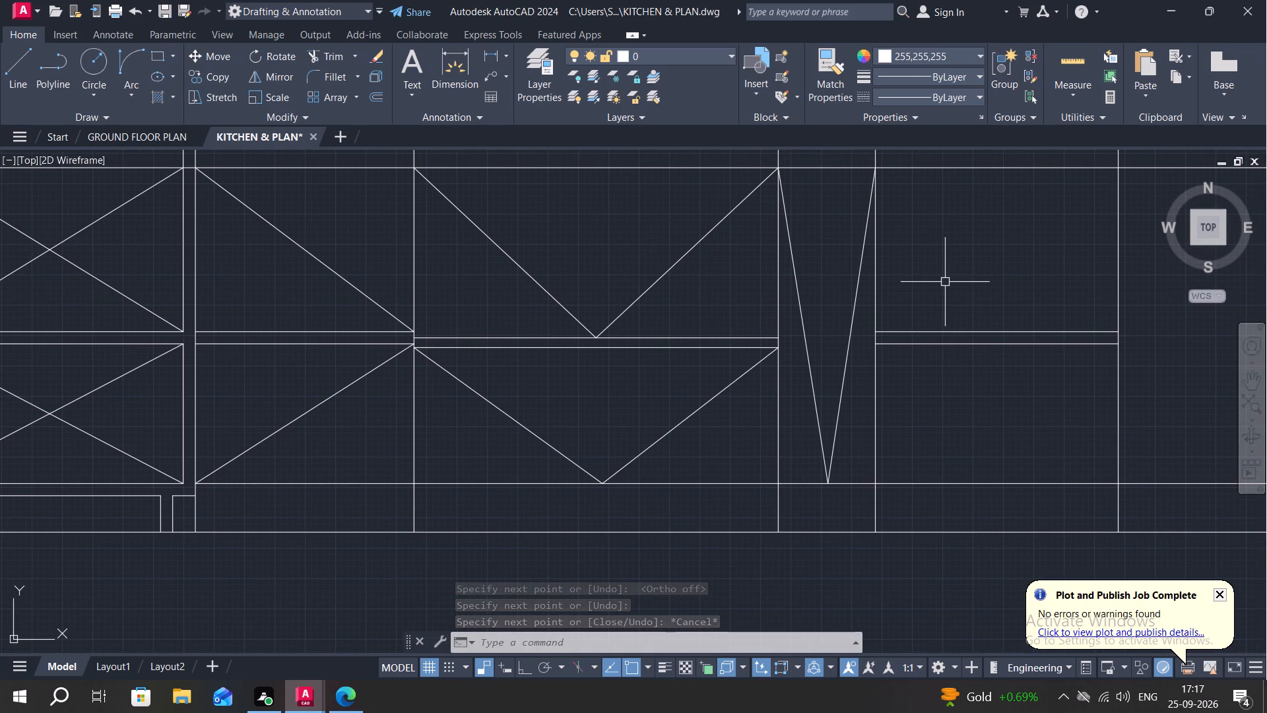
type("L")
key("space")
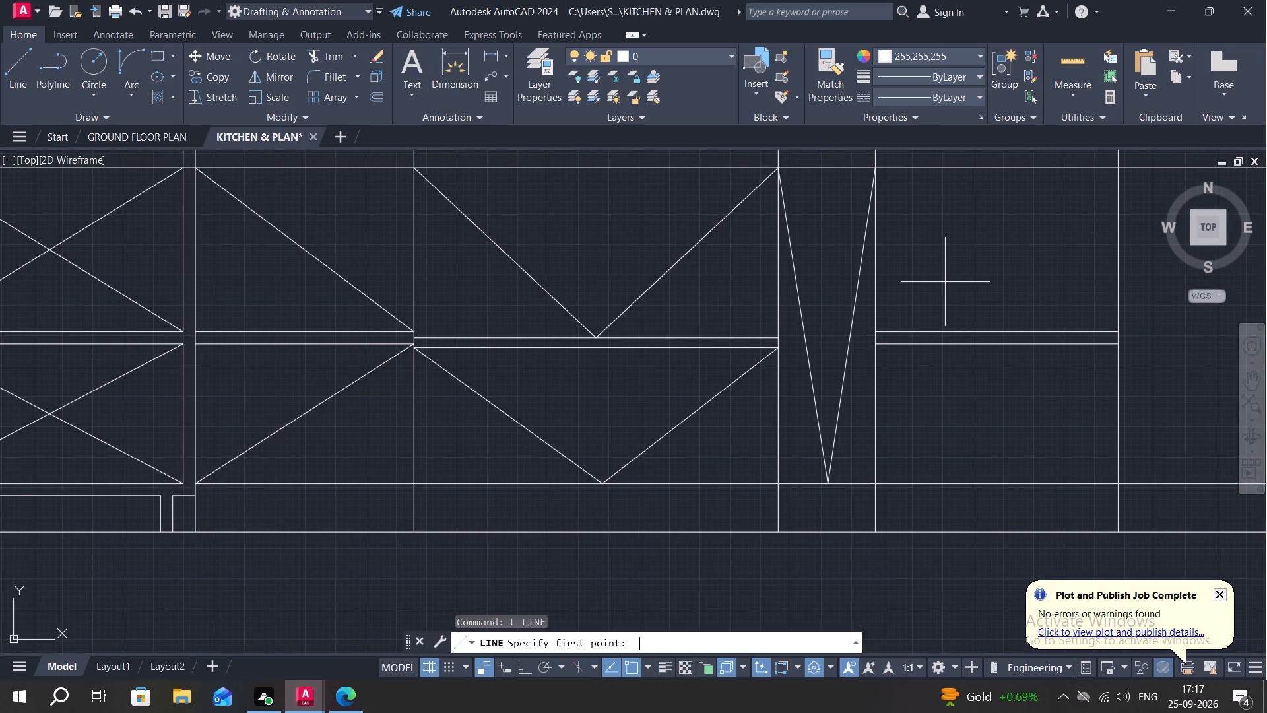
left_click(875, 168)
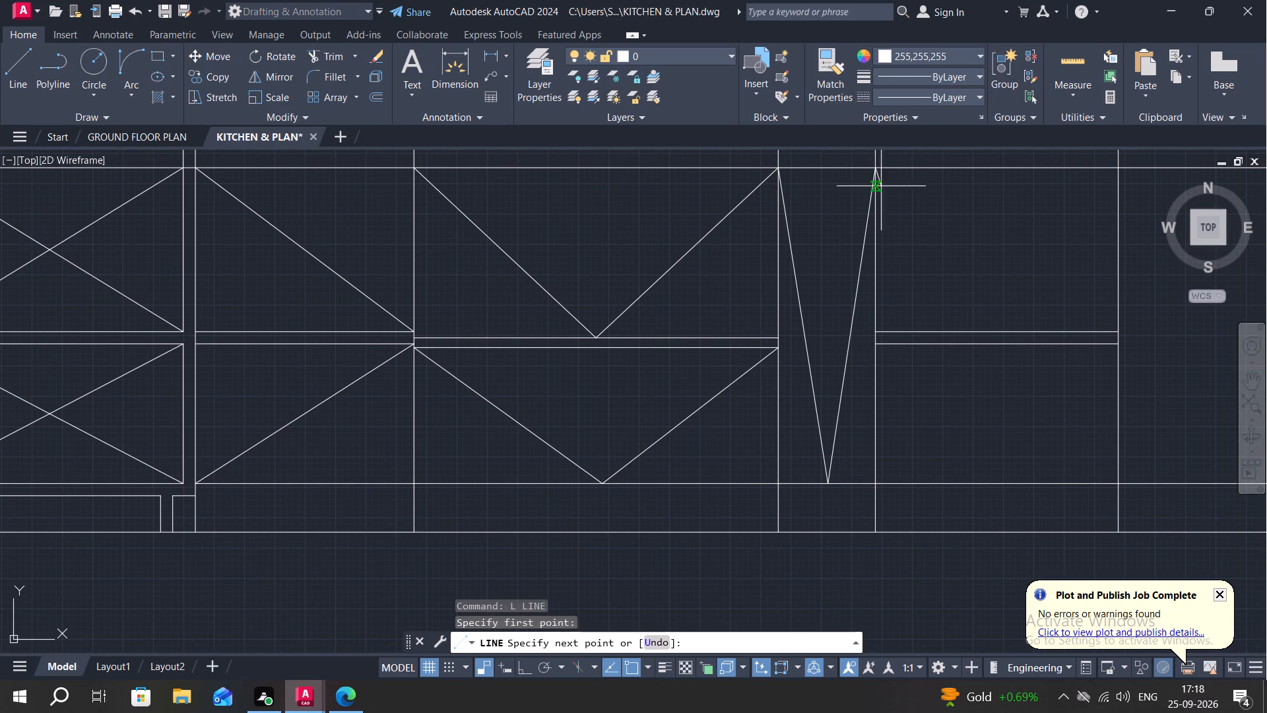
middle_click_drag(1114, 374, 919, 296)
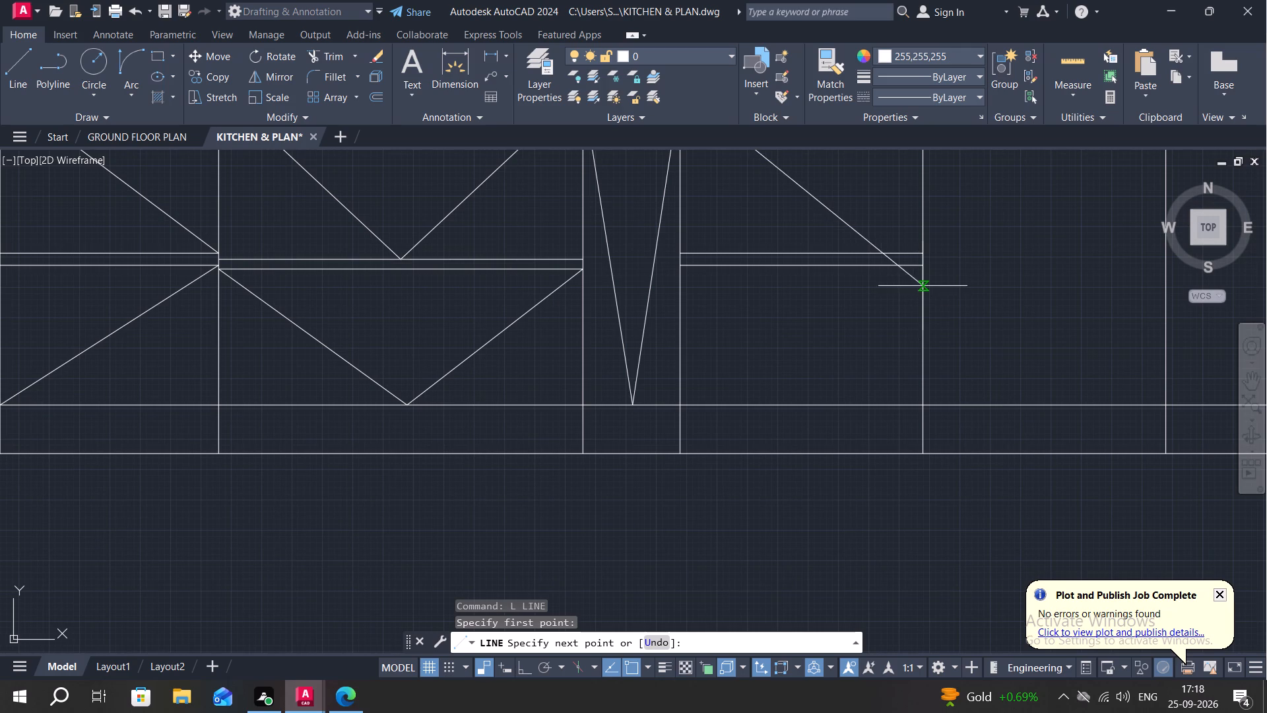
middle_click_drag(1086, 313, 1045, 296)
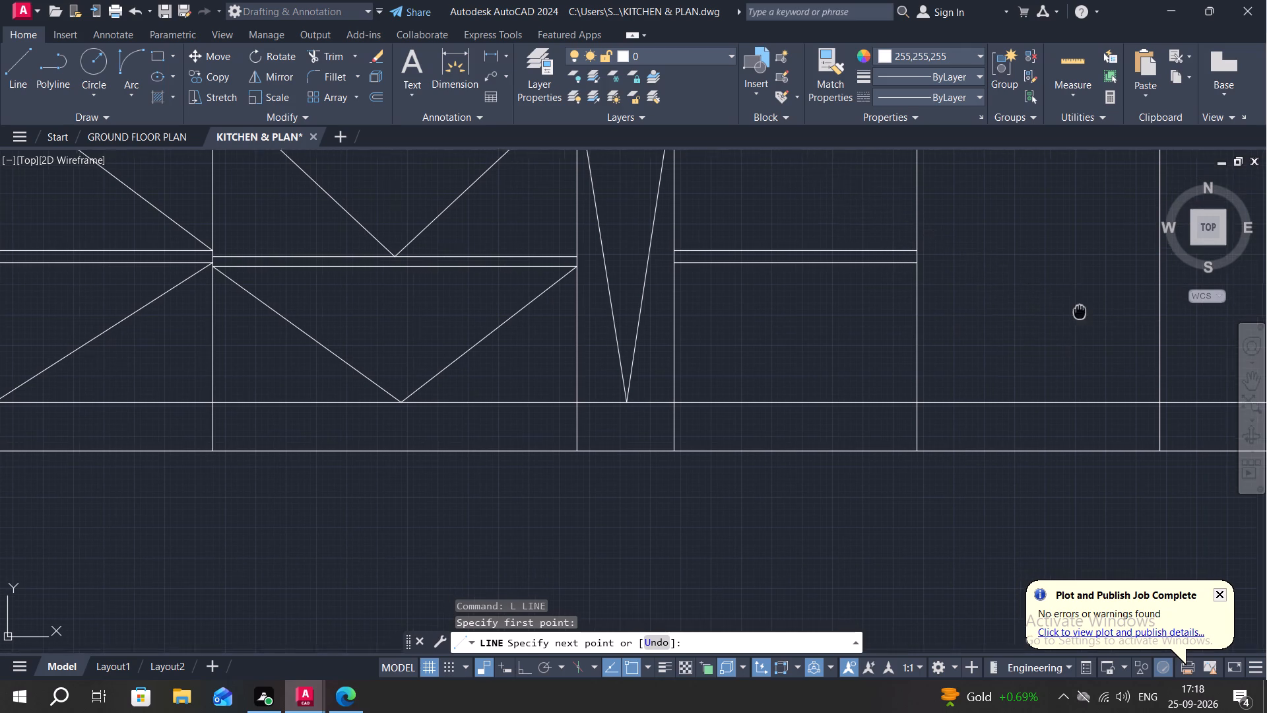
middle_click_drag(1045, 296, 1039, 294)
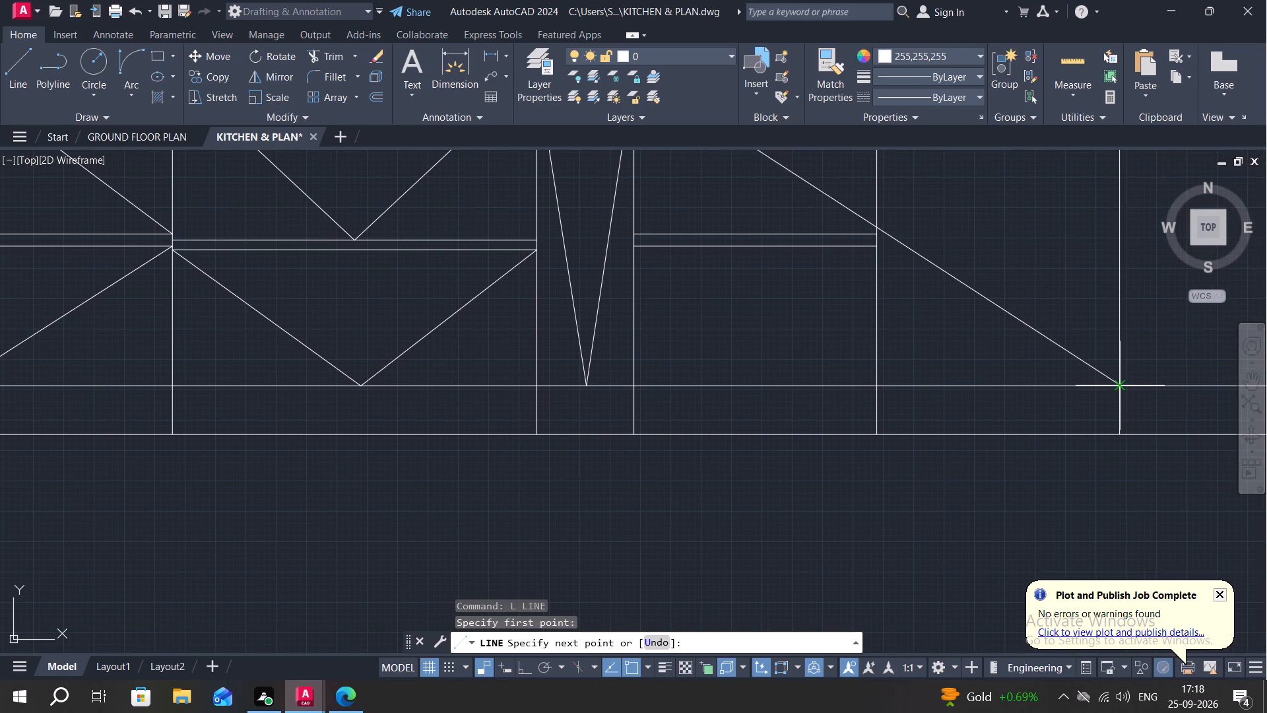
left_click(1120, 386)
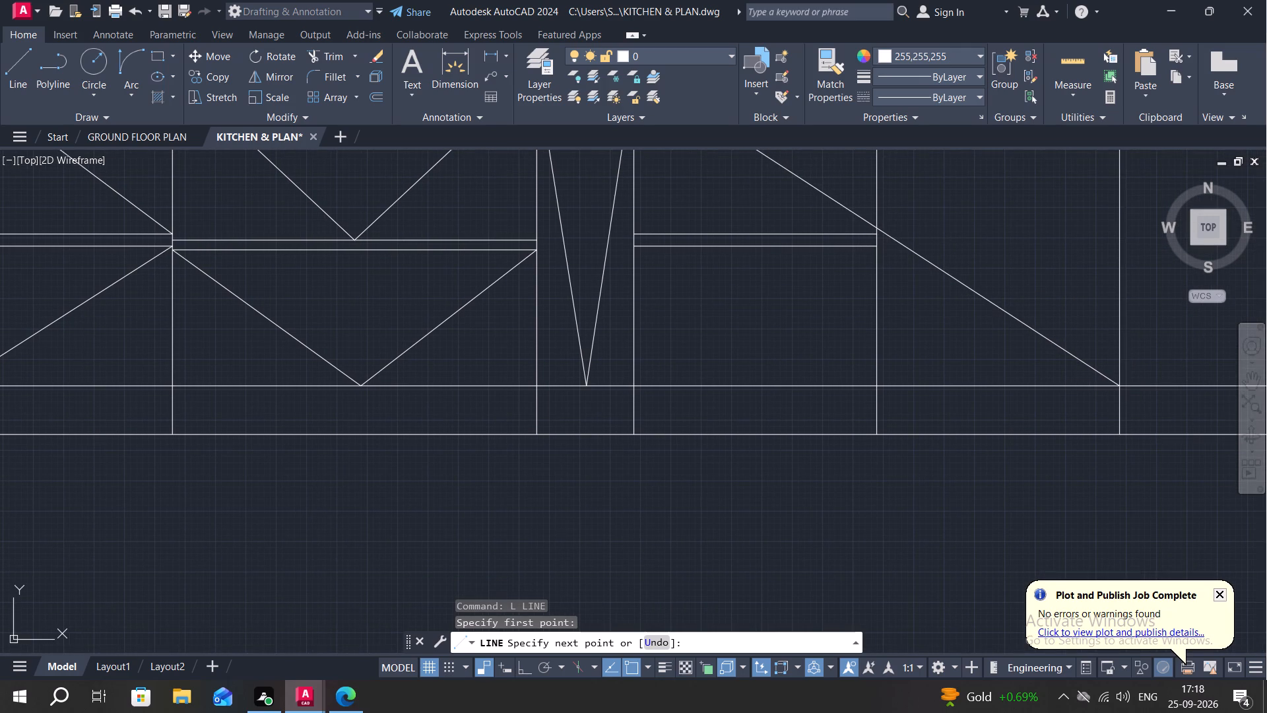
key("space")
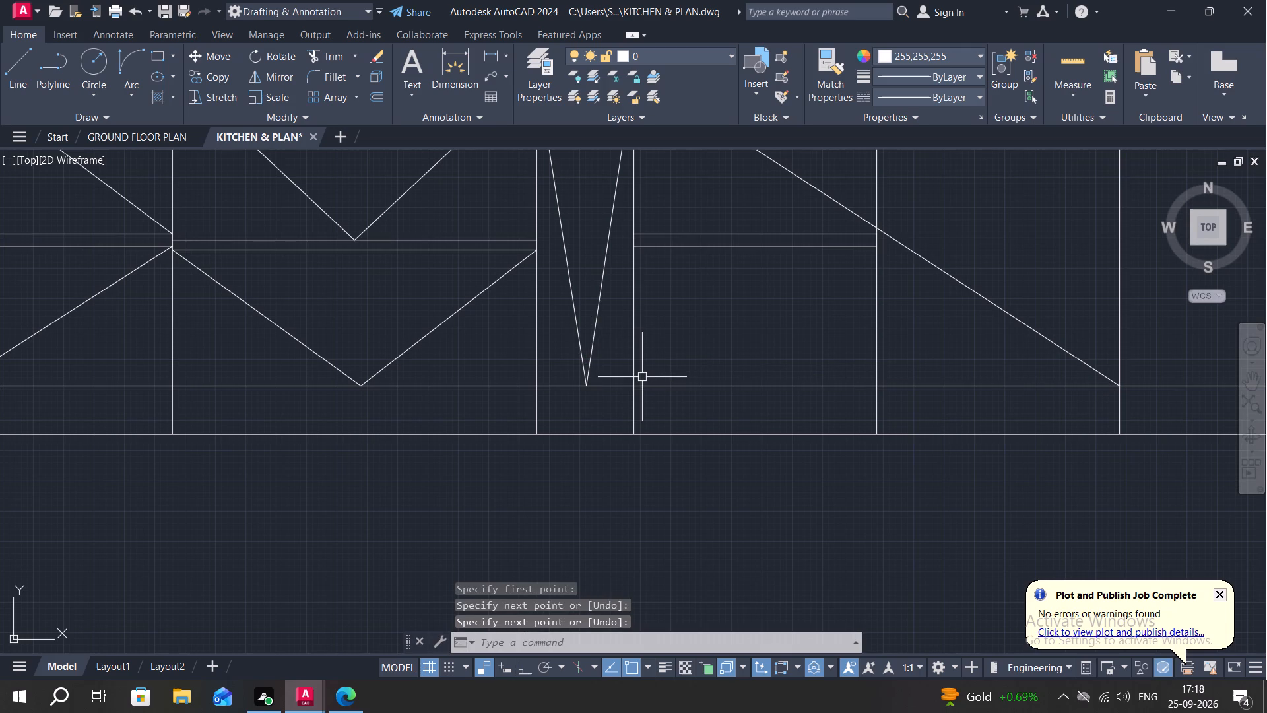
Draw the opposite diagonal, from the sixth cell's bottom-left corner to the seventh cell's top-right corner.
key("space")
left_click(634, 388)
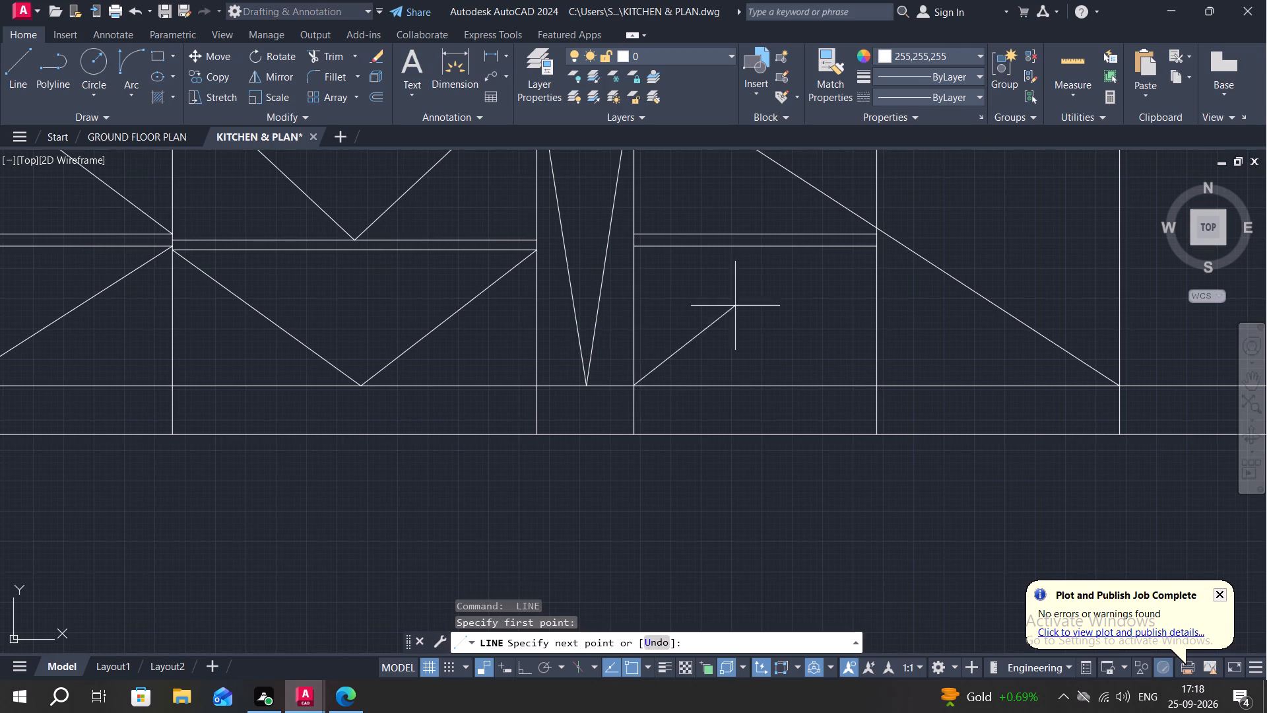
middle_click_drag(975, 189, 1006, 467)
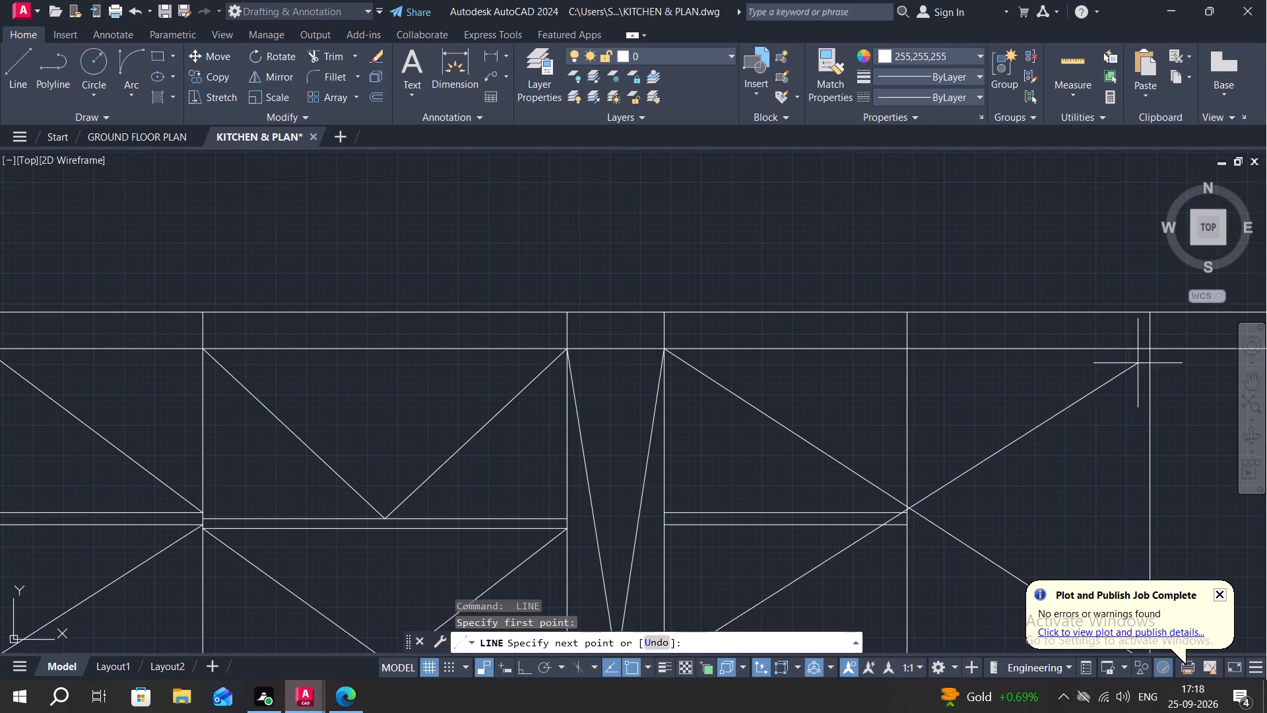
left_click(1147, 353)
middle_click_drag(907, 524, 1058, 409)
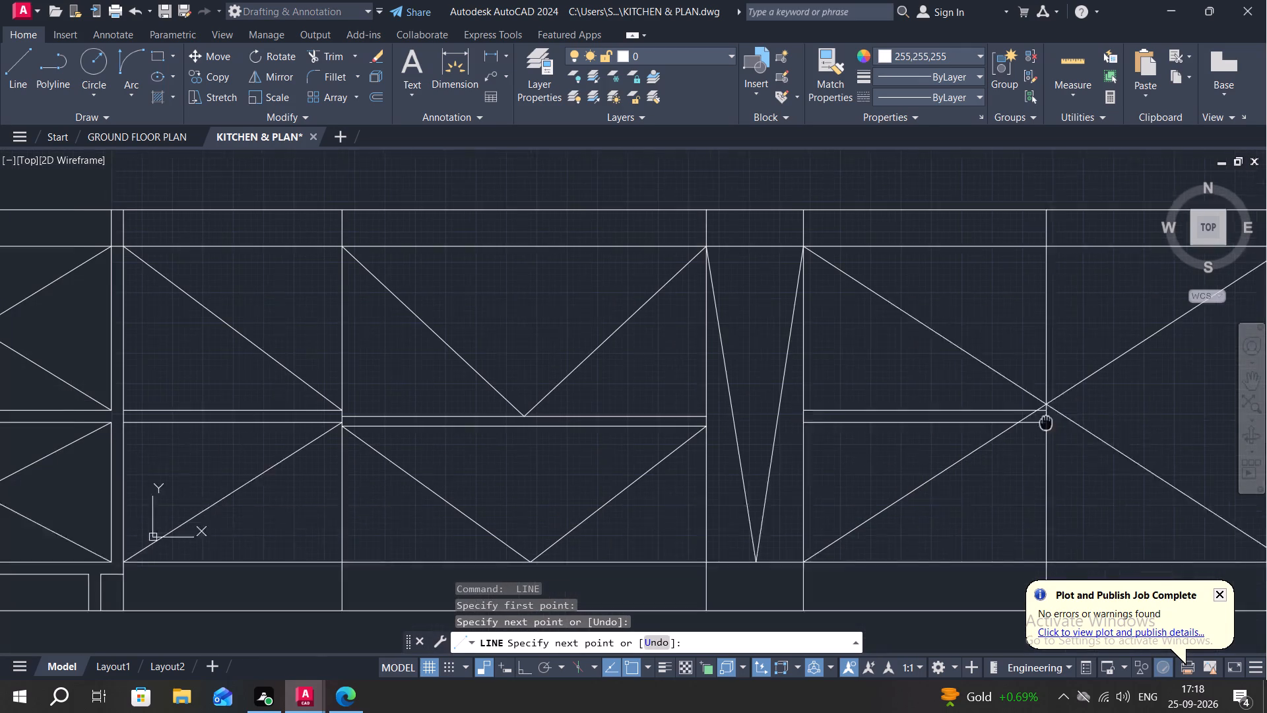
key("Escape")
Erase the two horizontal dividing lines in the sixth cell.
left_click(983, 409)
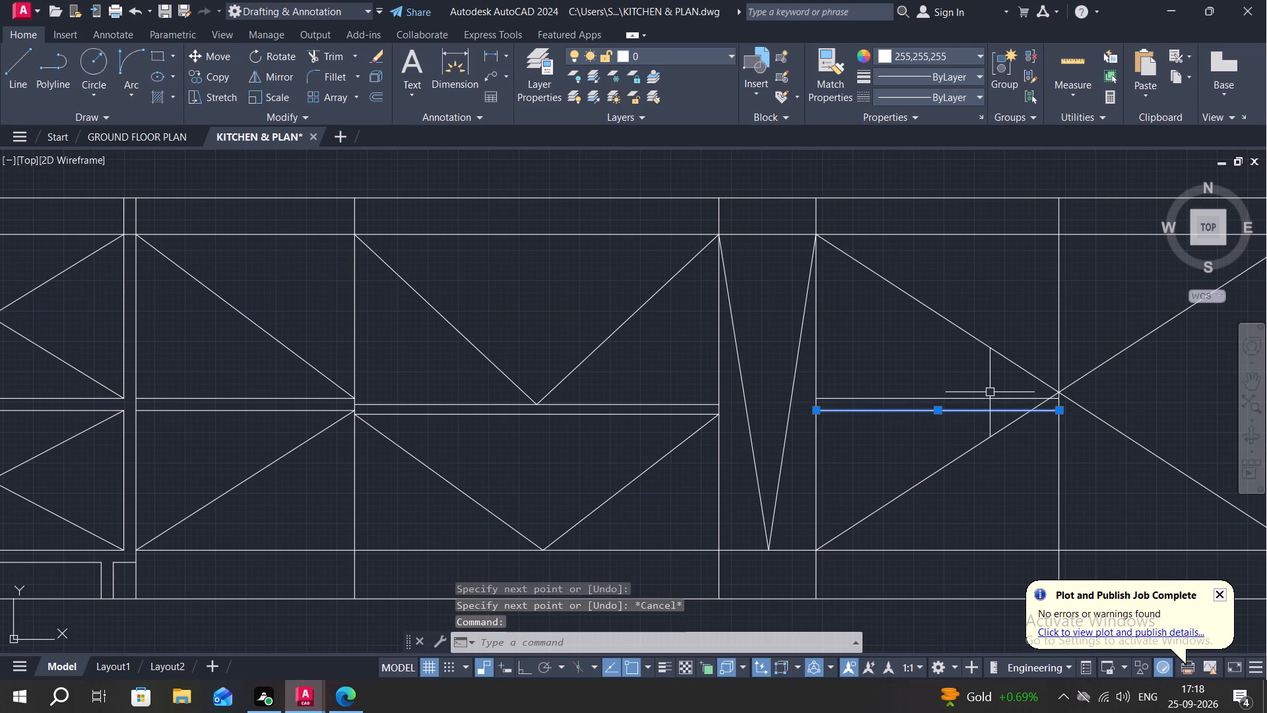
left_click(987, 397)
key("Delete")
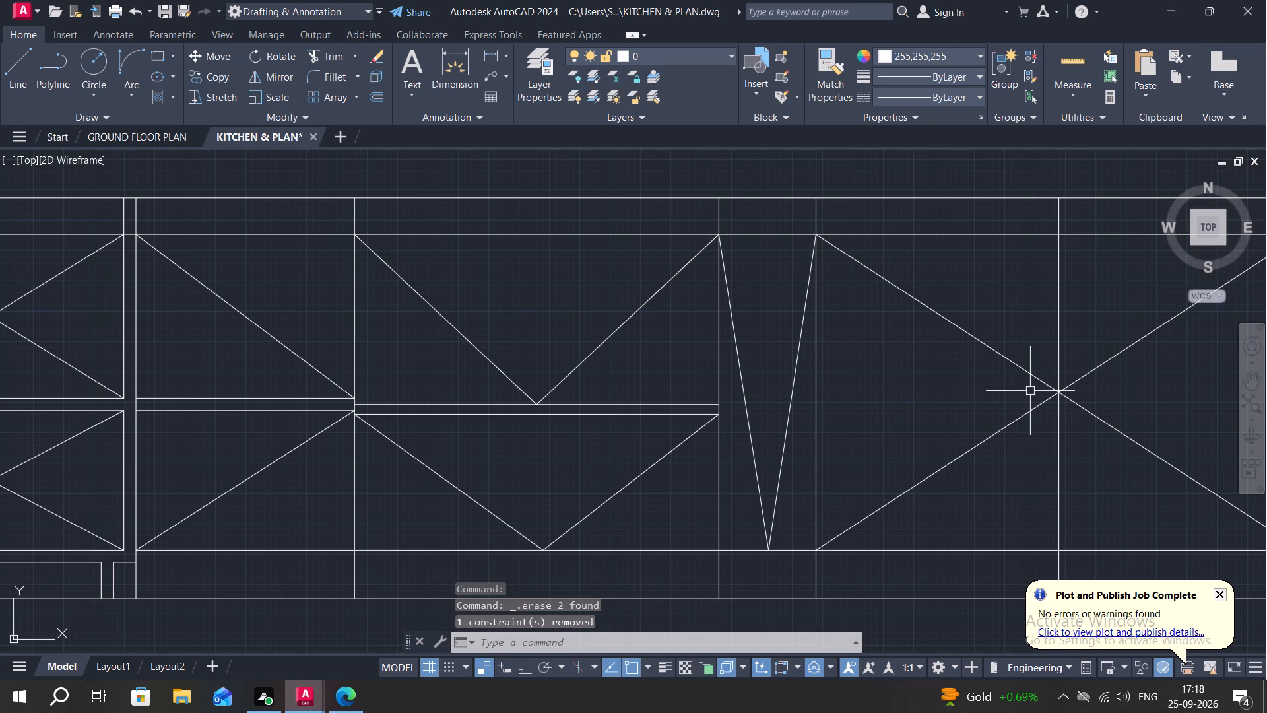
Draw a horizontal line from the crossing of the large diagonals to the sixth cell's left edge.
key("l")
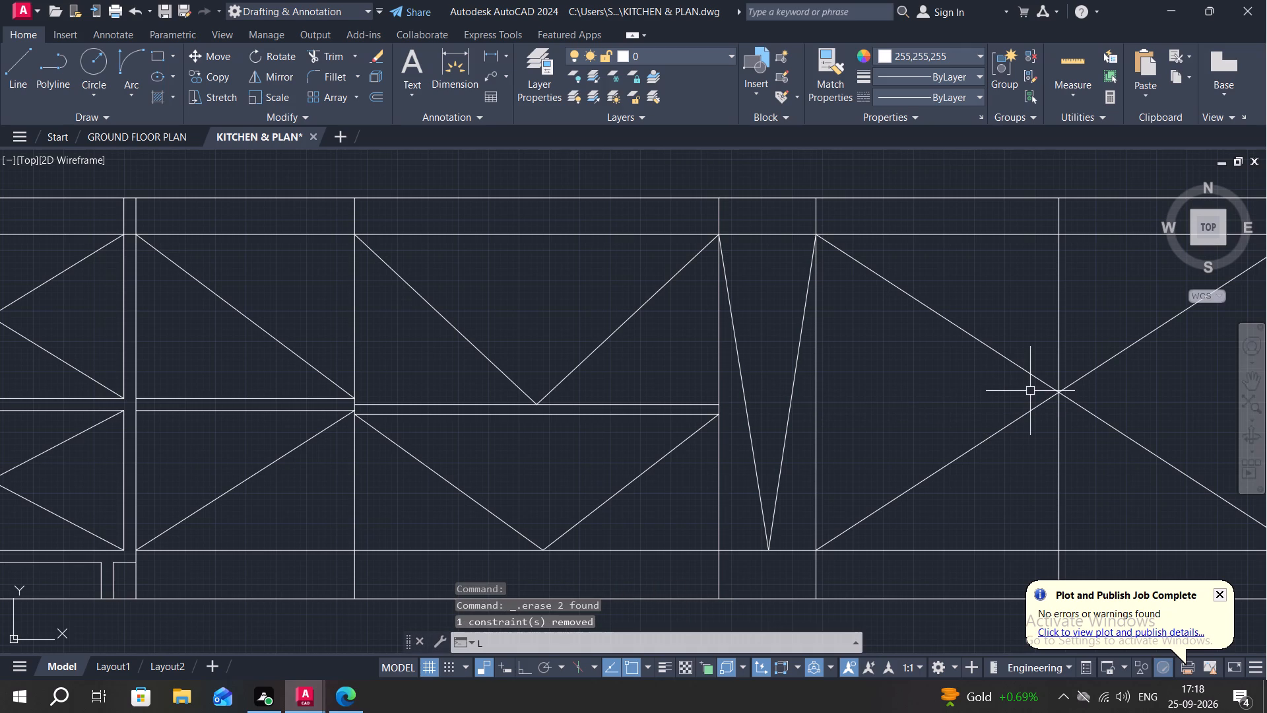
key("space")
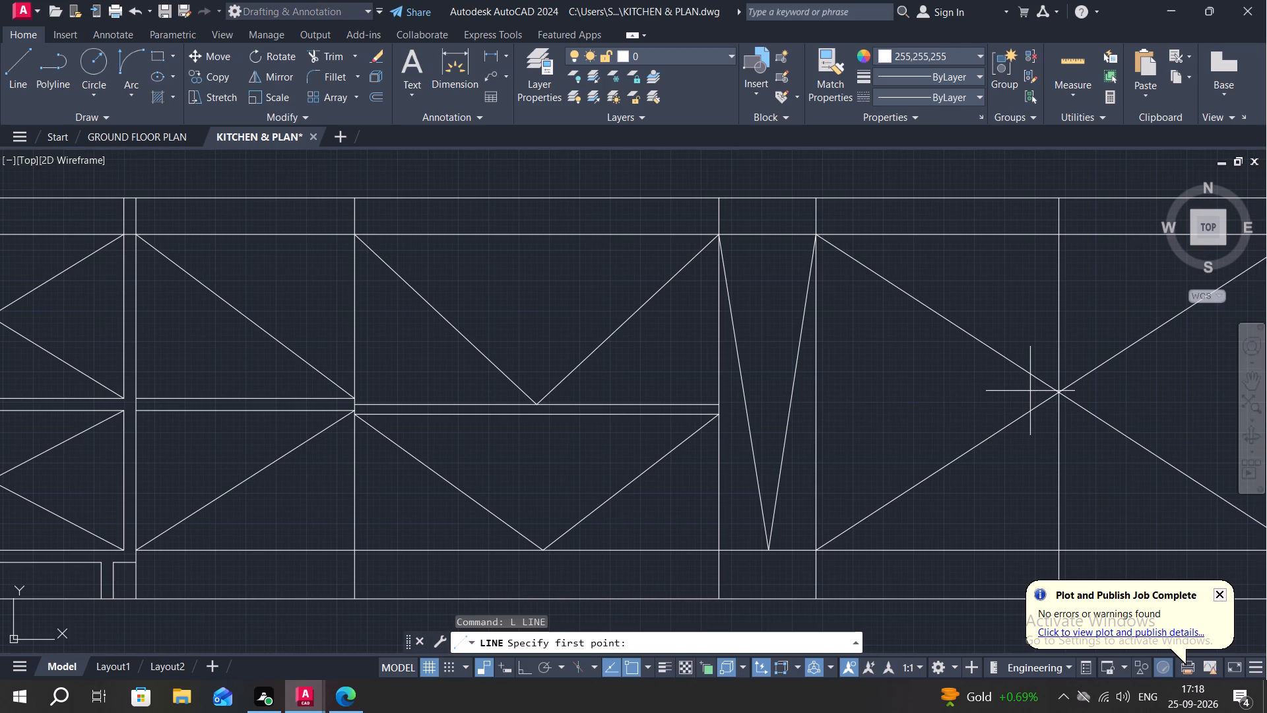
left_click(1057, 389)
left_click(816, 394)
key("Escape")
Offset the sixth cell's new horizontal line 0.4" above and below, and erase the original centre line.
type("O")
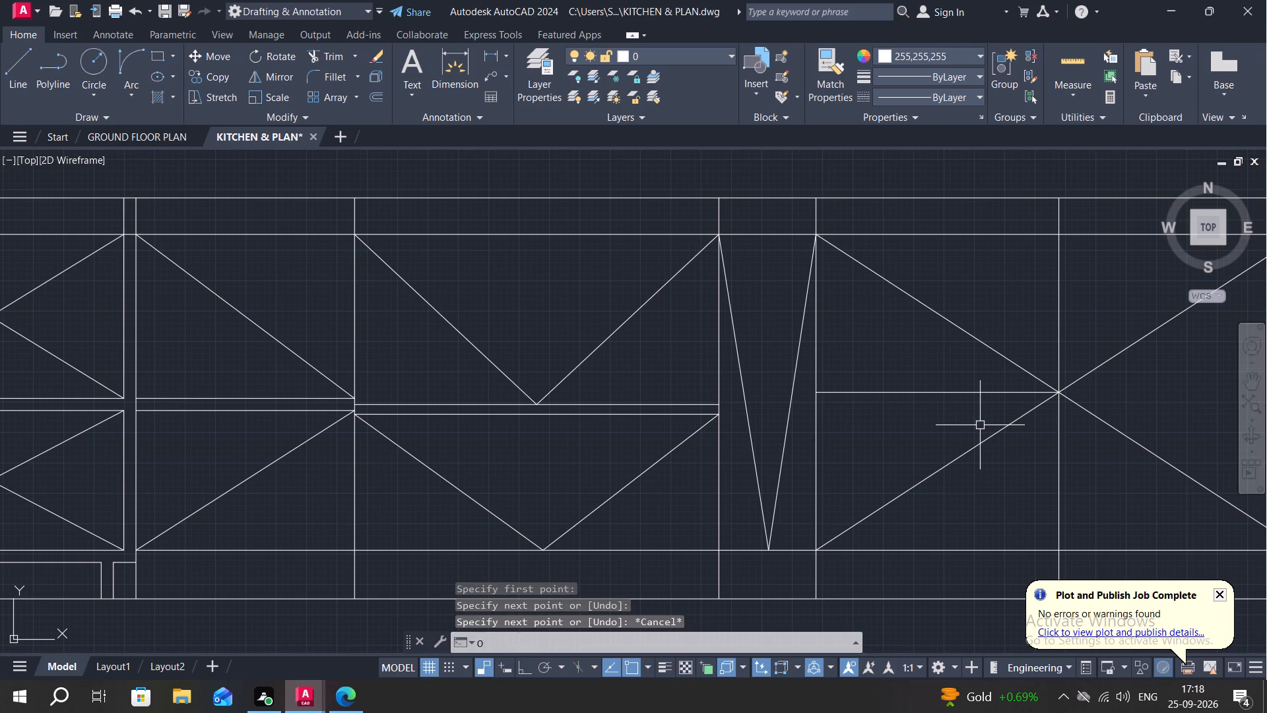
key("space")
type("0.")
type("4\"")
key("Return")
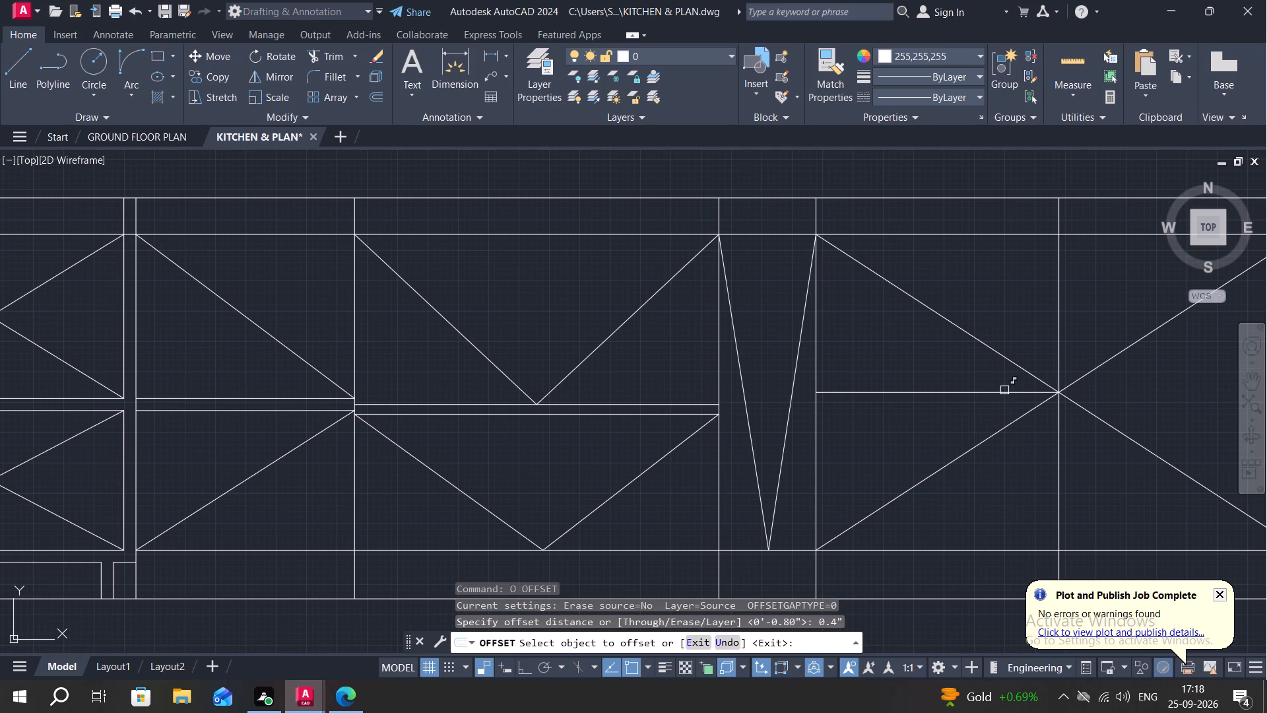
left_click(1004, 390)
left_click(1003, 378)
left_click(1005, 394)
left_click(1008, 407)
key("Escape")
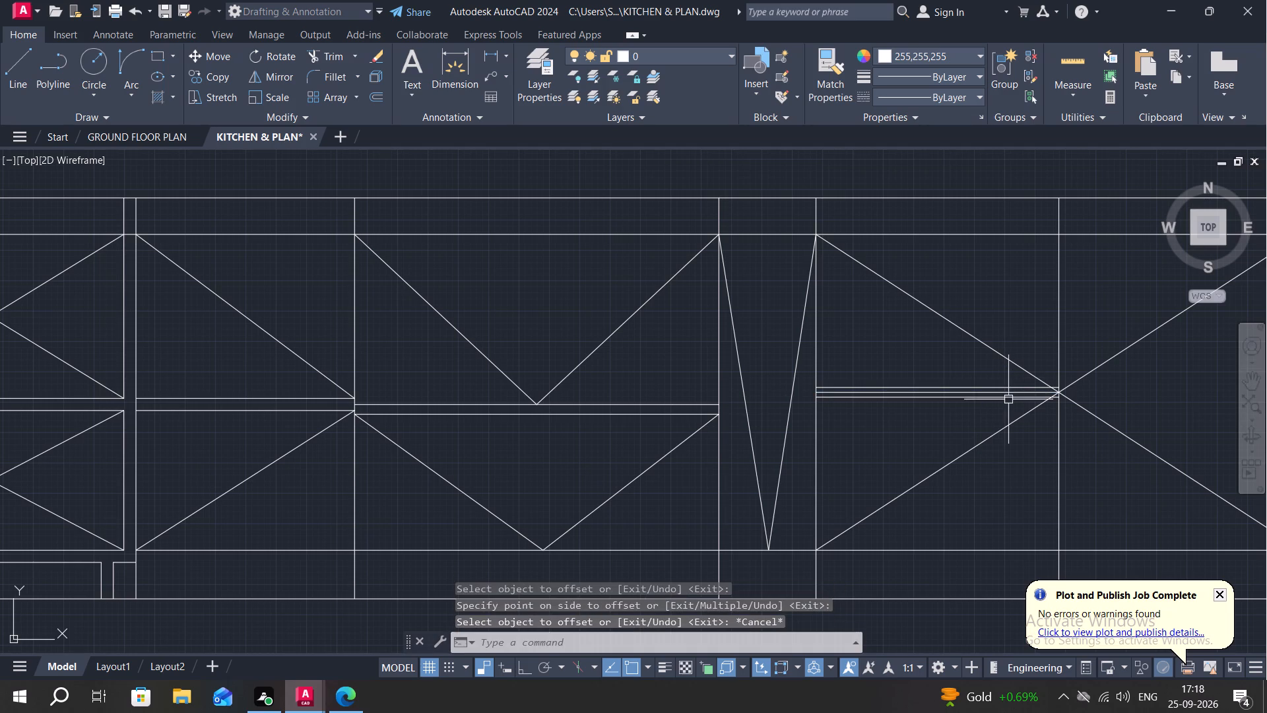
left_click(1007, 393)
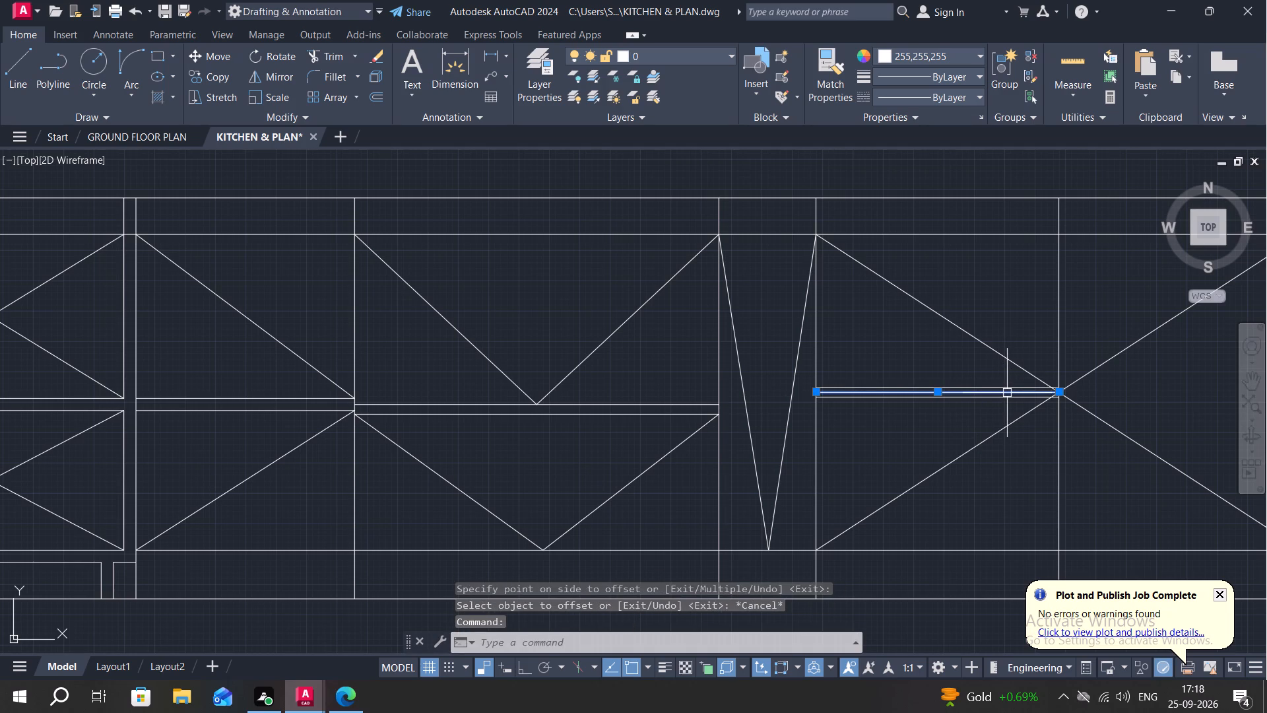
key("Delete")
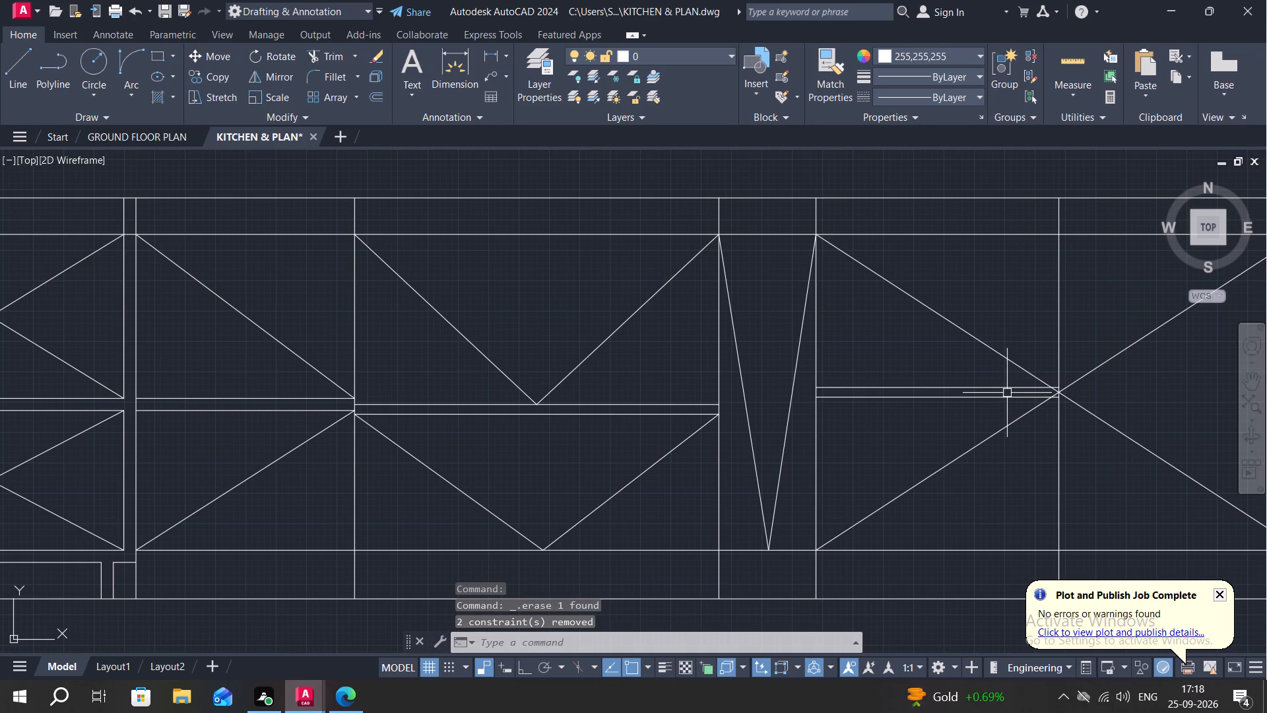
Measure the seventh cell's width and the height of the base strip beneath it.
scroll(1025, 463, "down", 1)
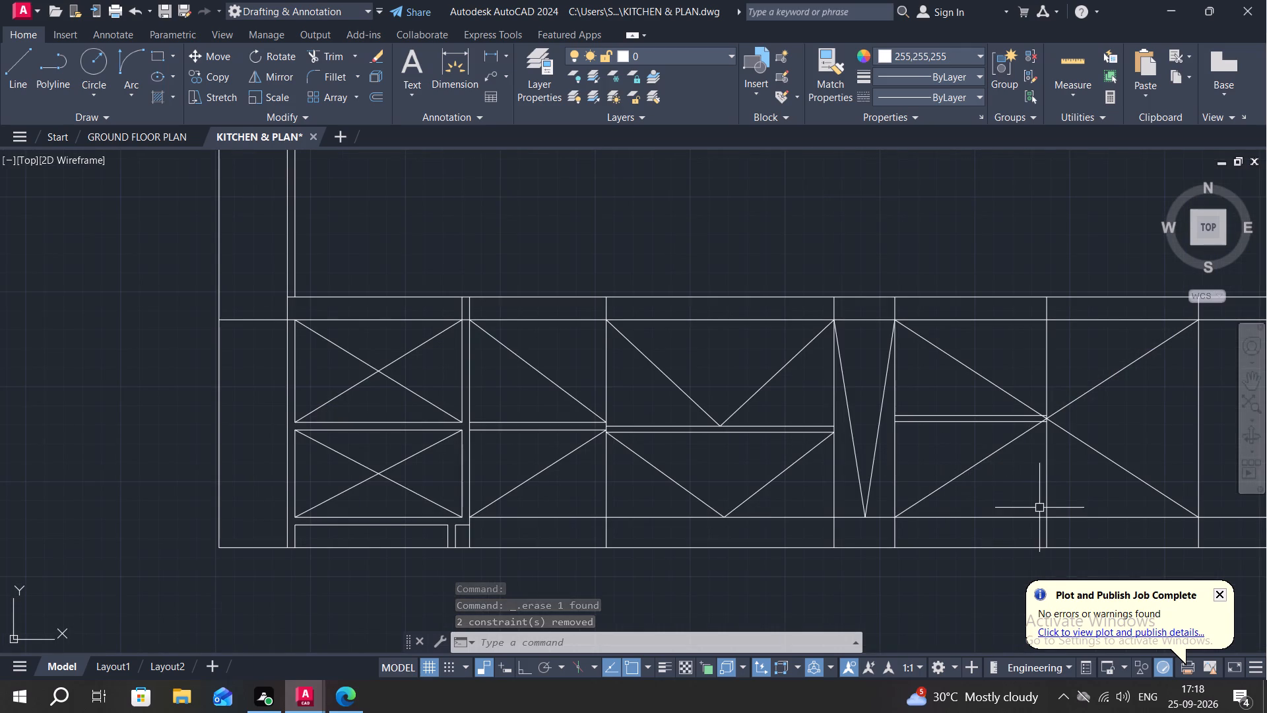
middle_click_drag(979, 497, 793, 500)
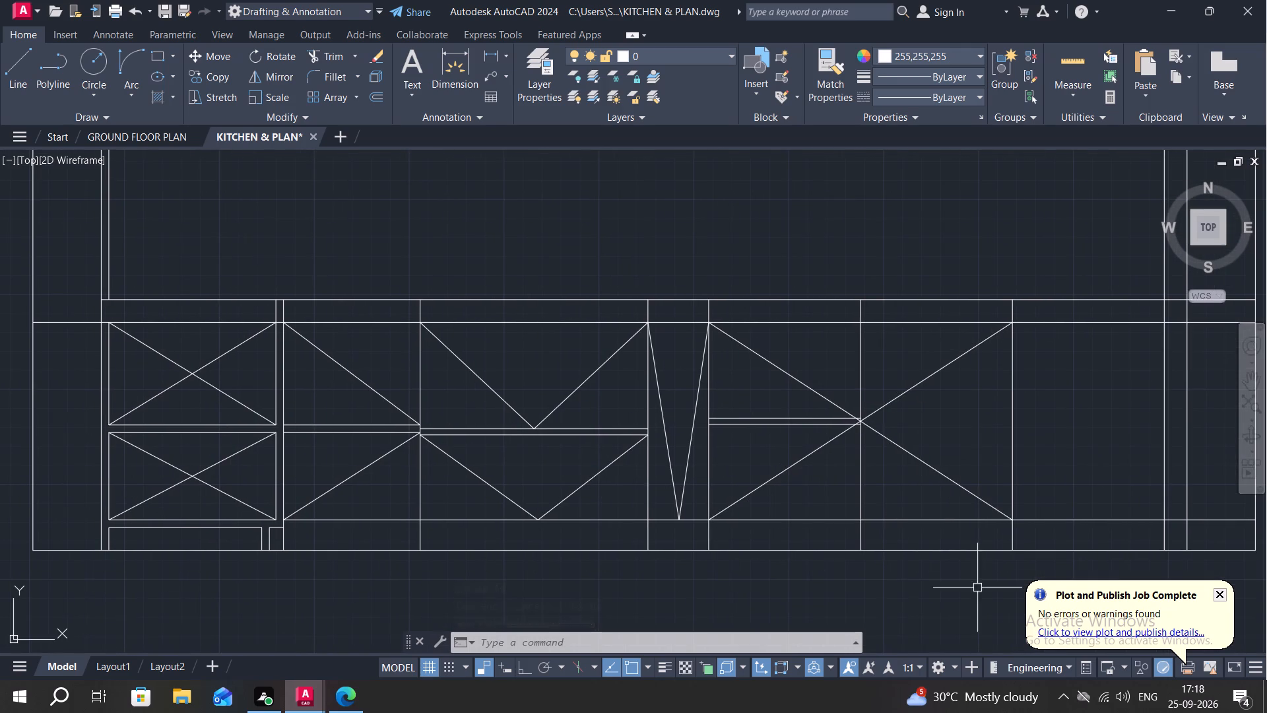
middle_click_drag(1101, 413, 952, 469)
middle_click(952, 469)
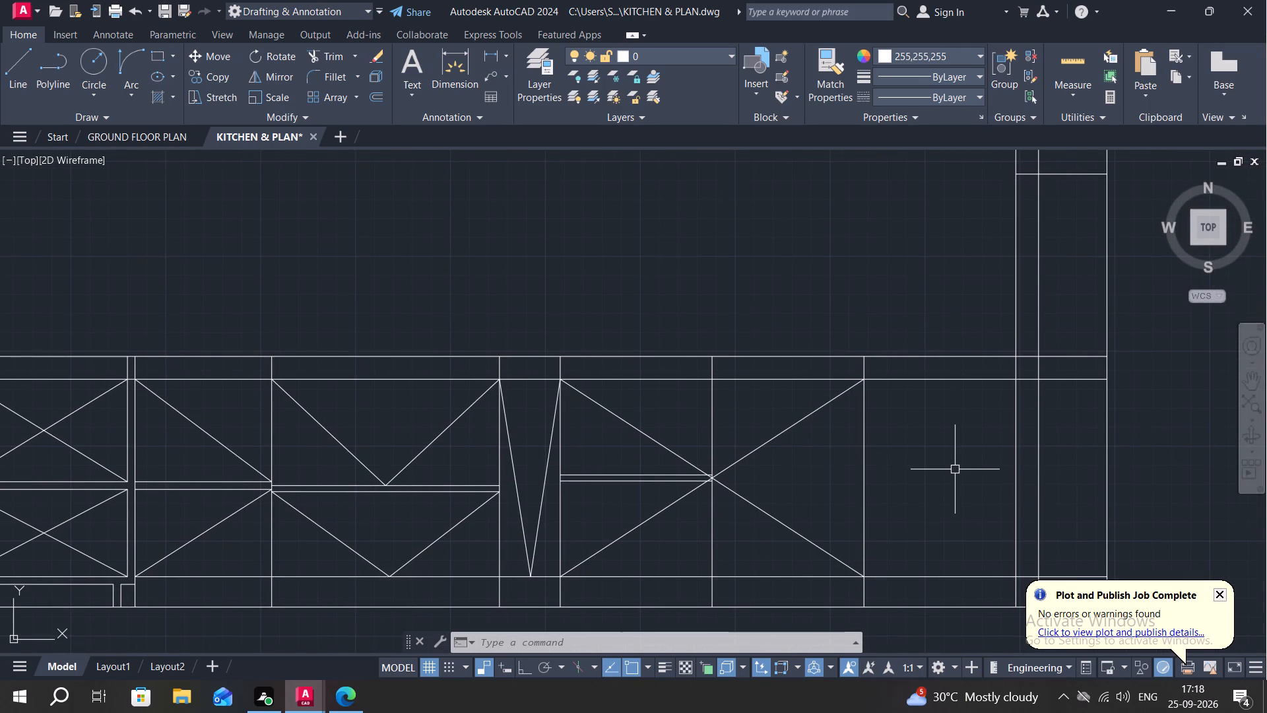
middle_click_drag(984, 479, 1068, 316)
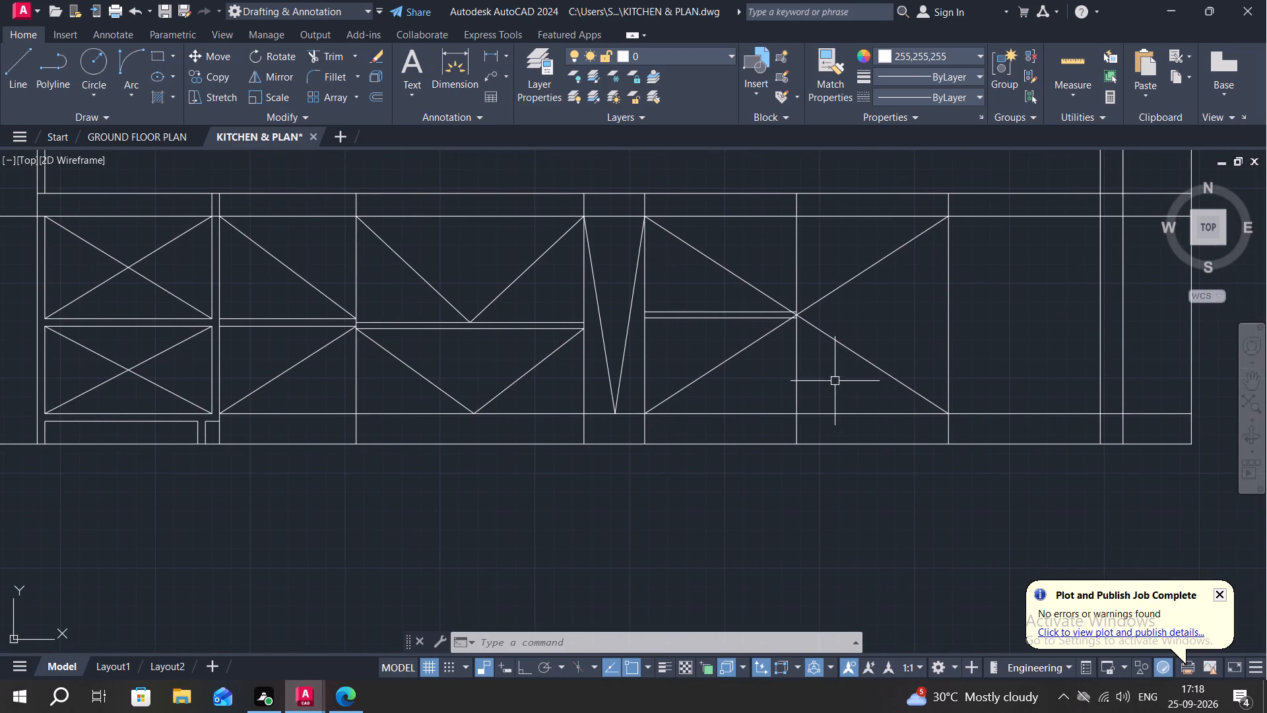
left_click(1074, 57)
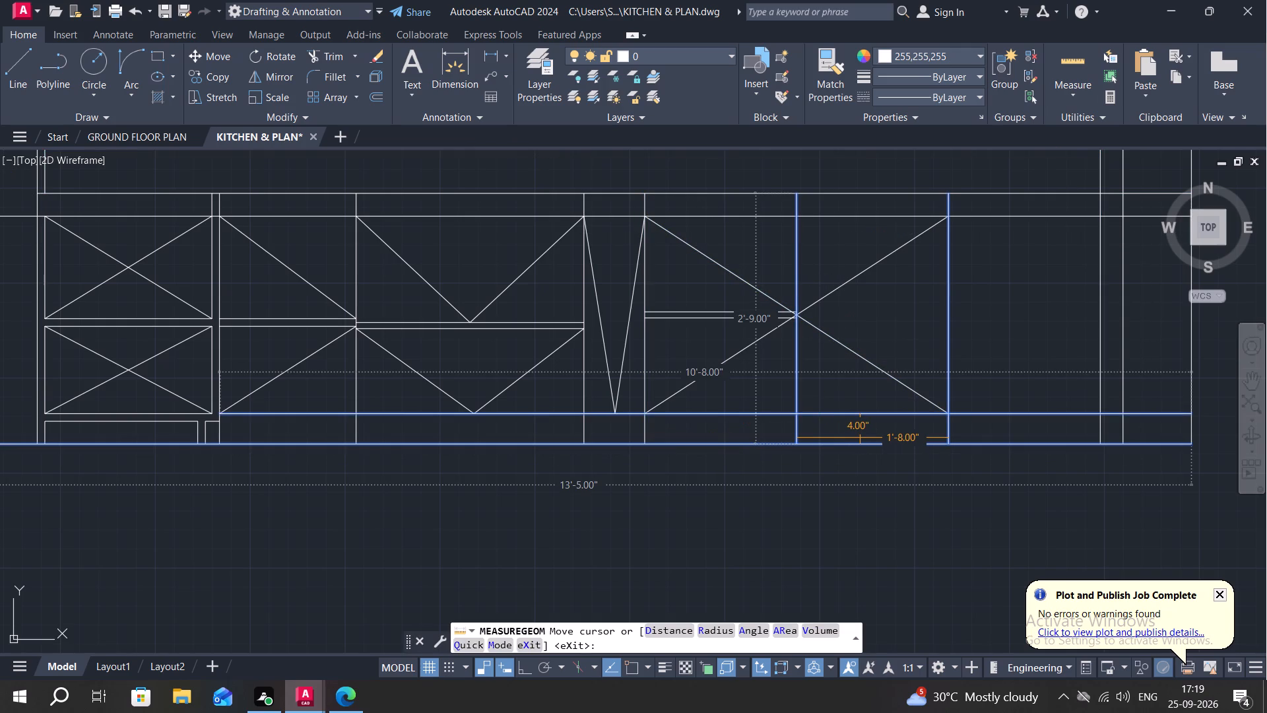
middle_click_drag(1033, 337, 972, 439)
key("Escape")
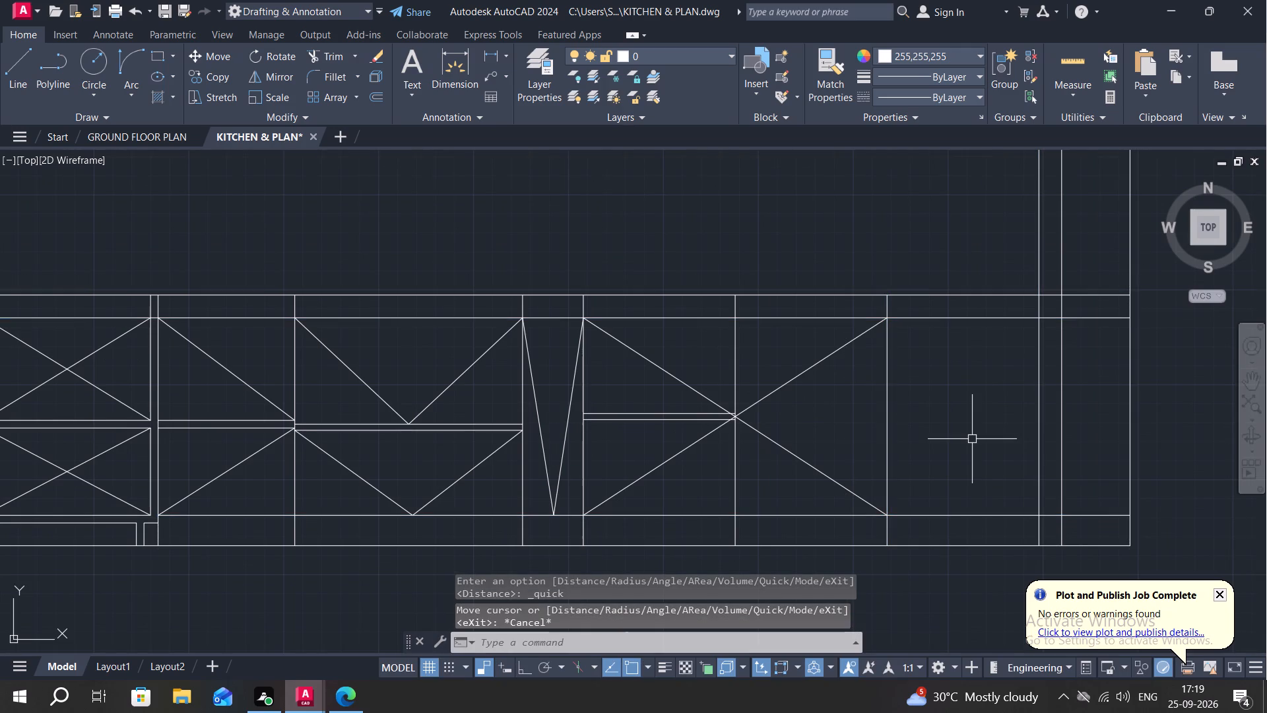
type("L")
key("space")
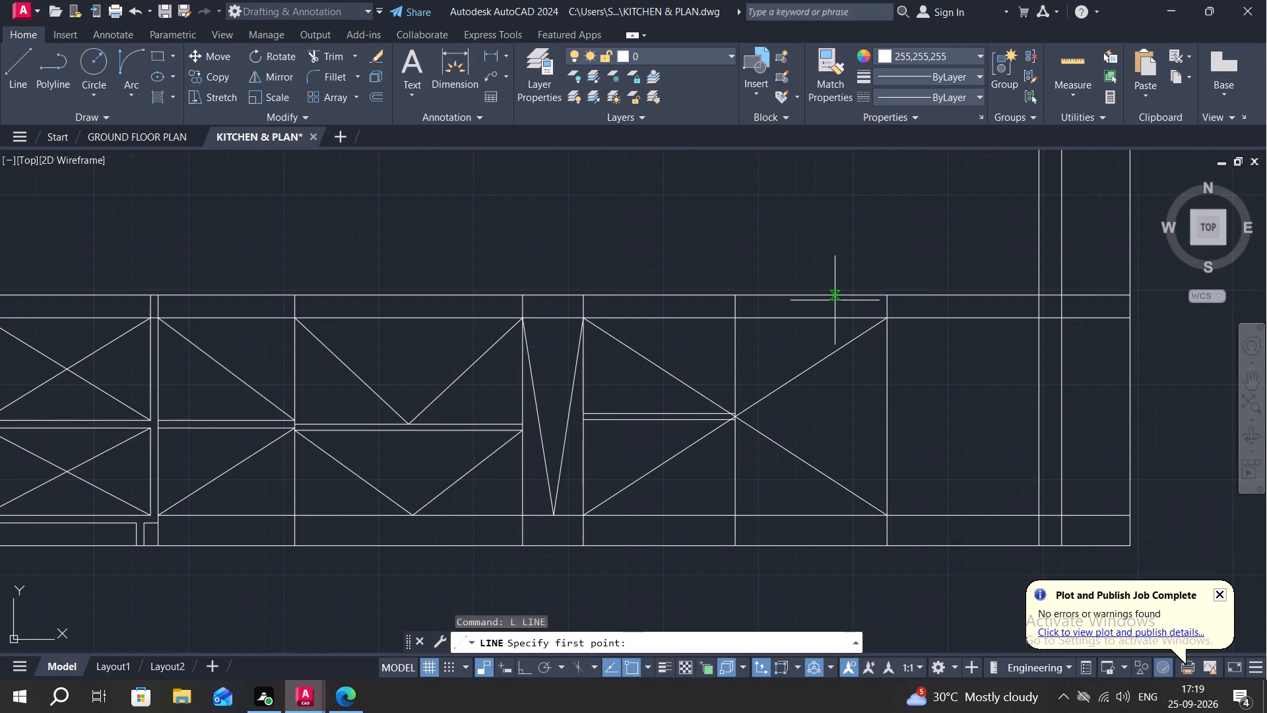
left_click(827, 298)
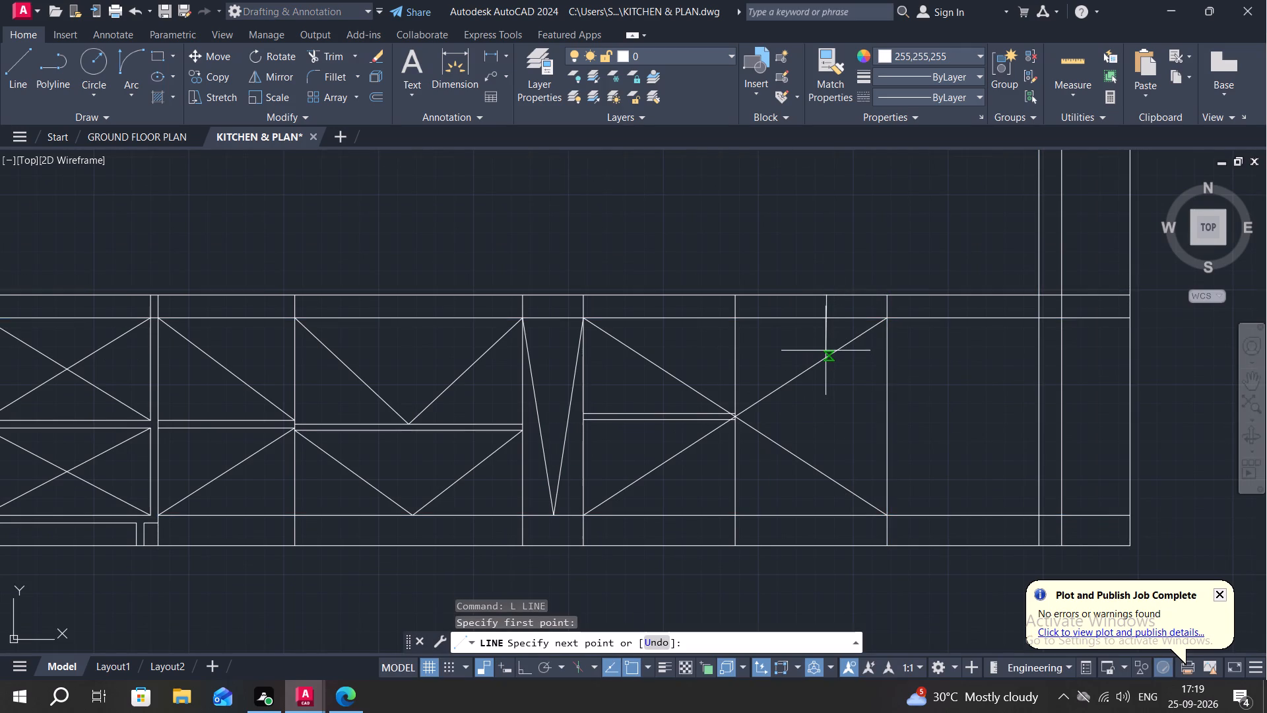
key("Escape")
With Ortho on, draw a U-shaped outline about 6.8" deep below the top line, spanning parts of the seventh and eighth cells.
key("space")
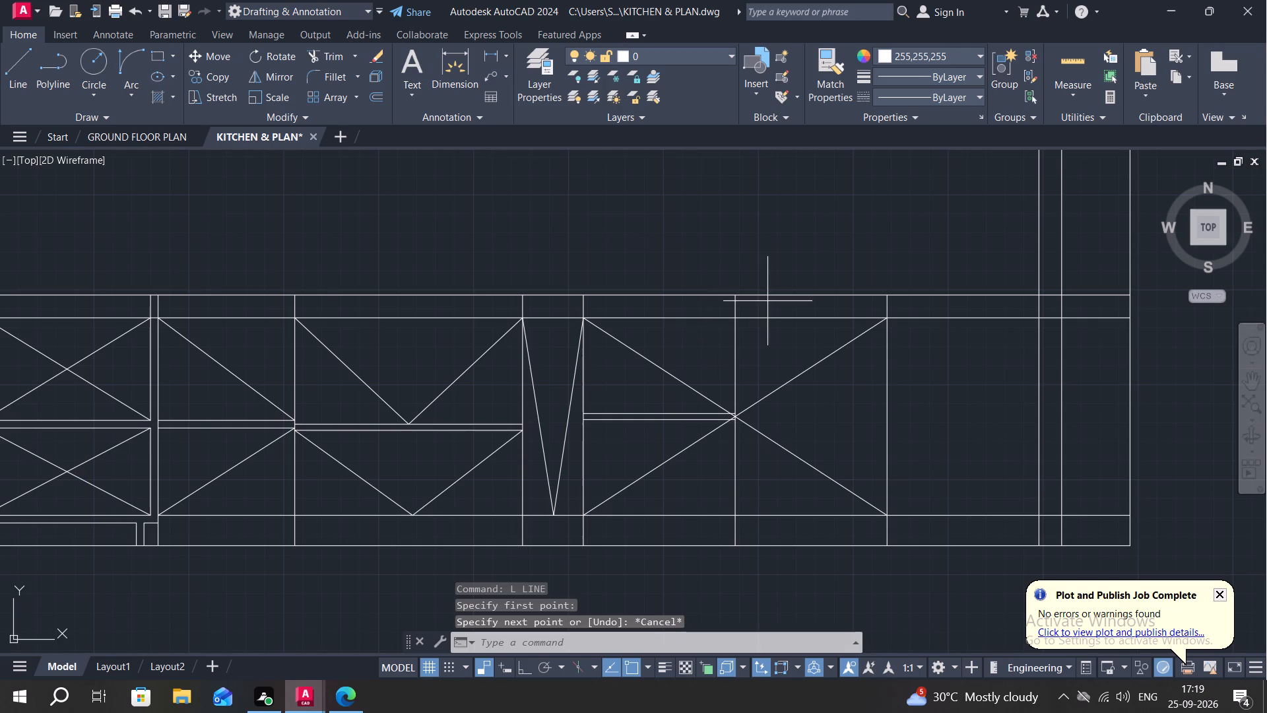
left_click(774, 294)
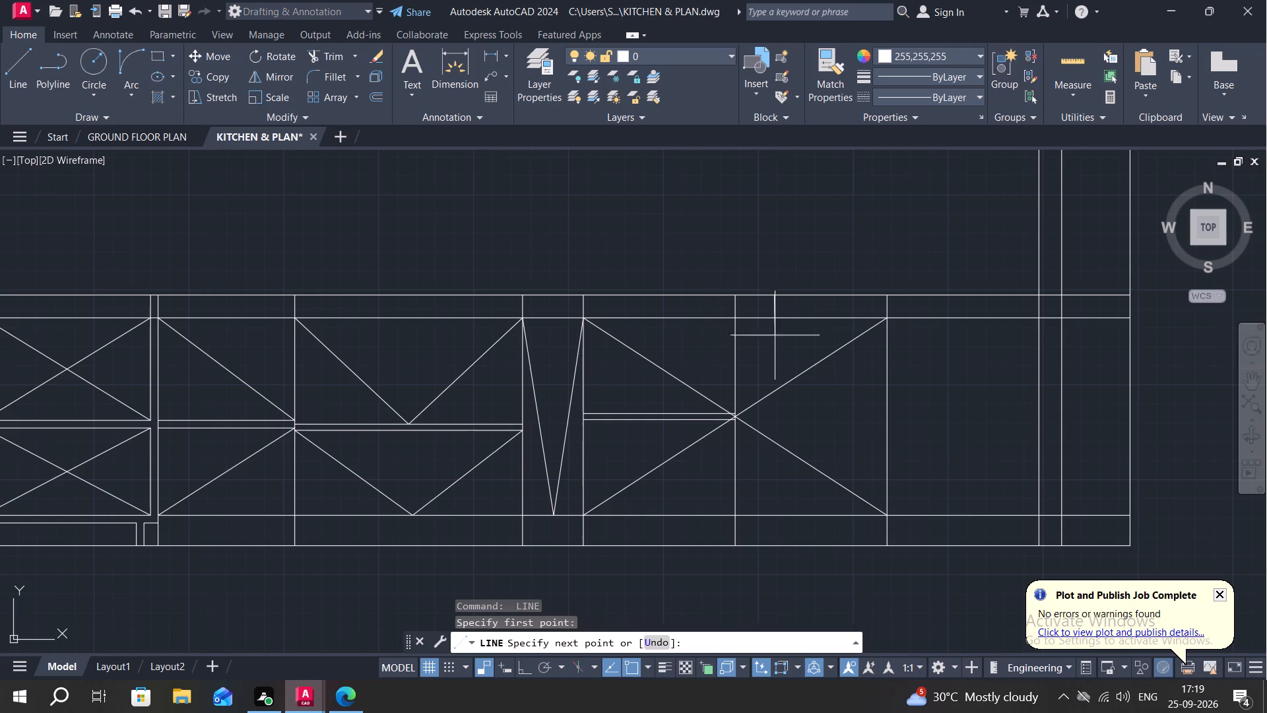
key("F8")
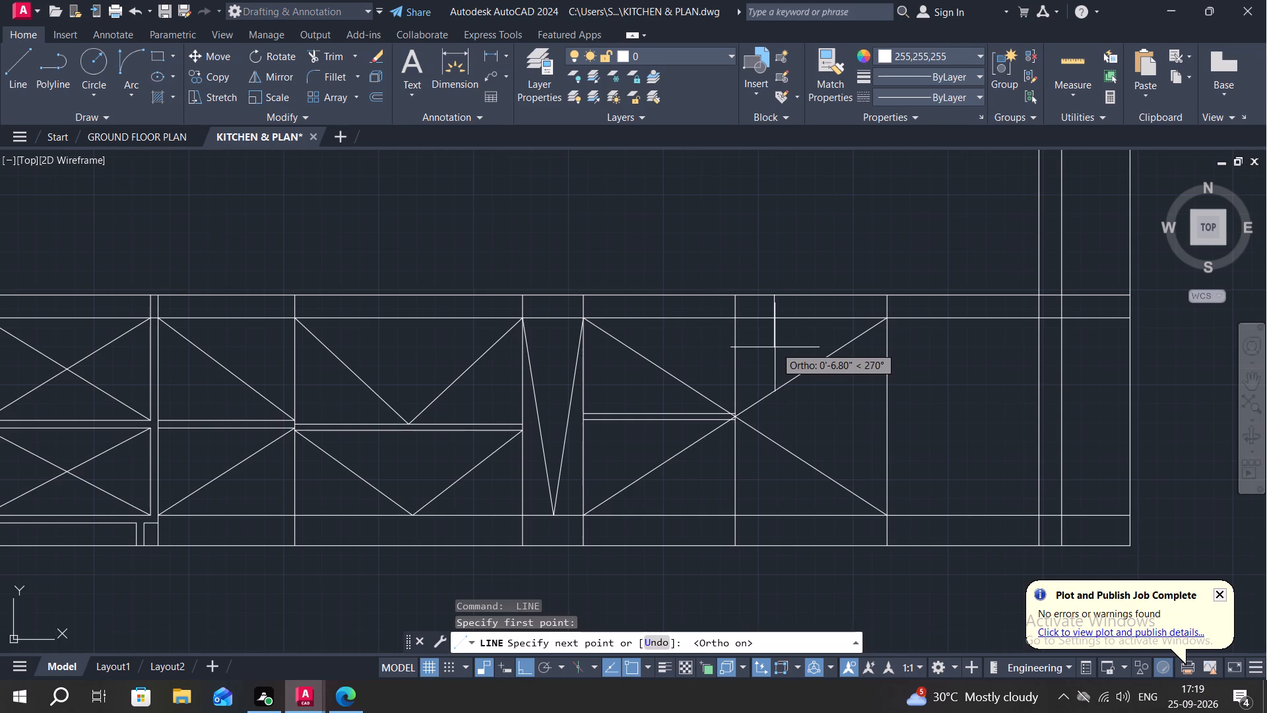
left_click(775, 347)
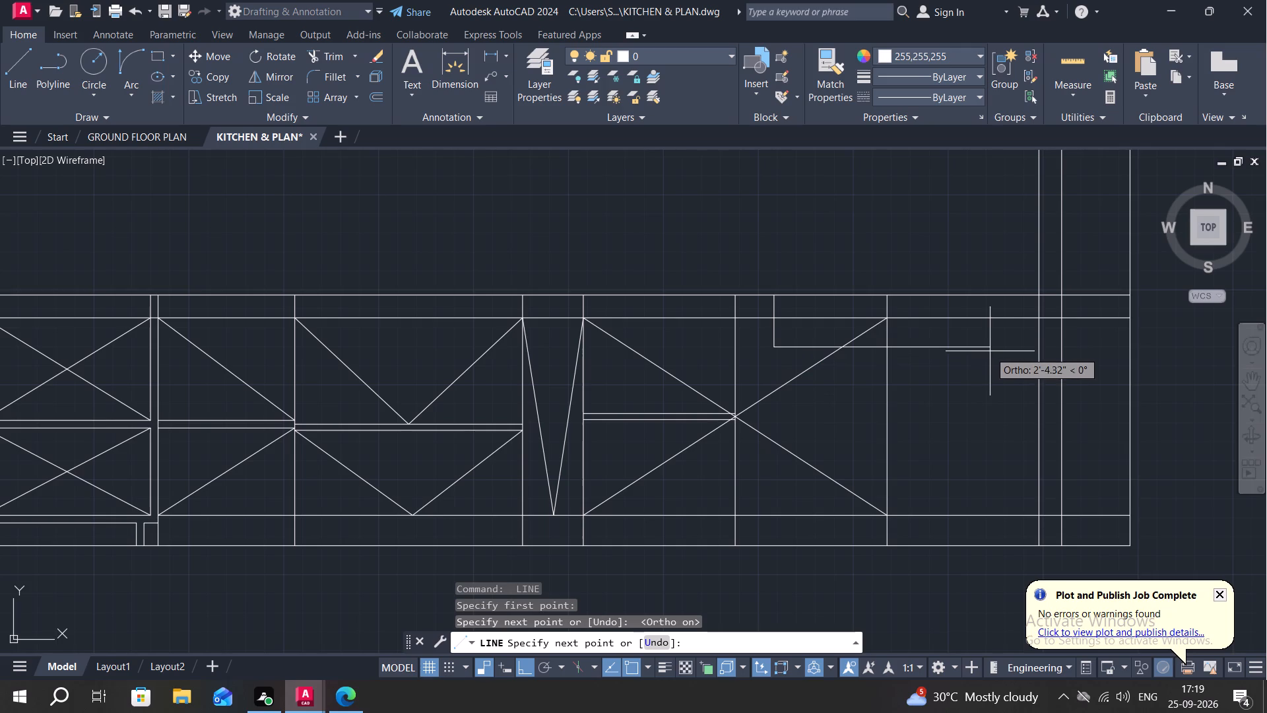
left_click(1006, 347)
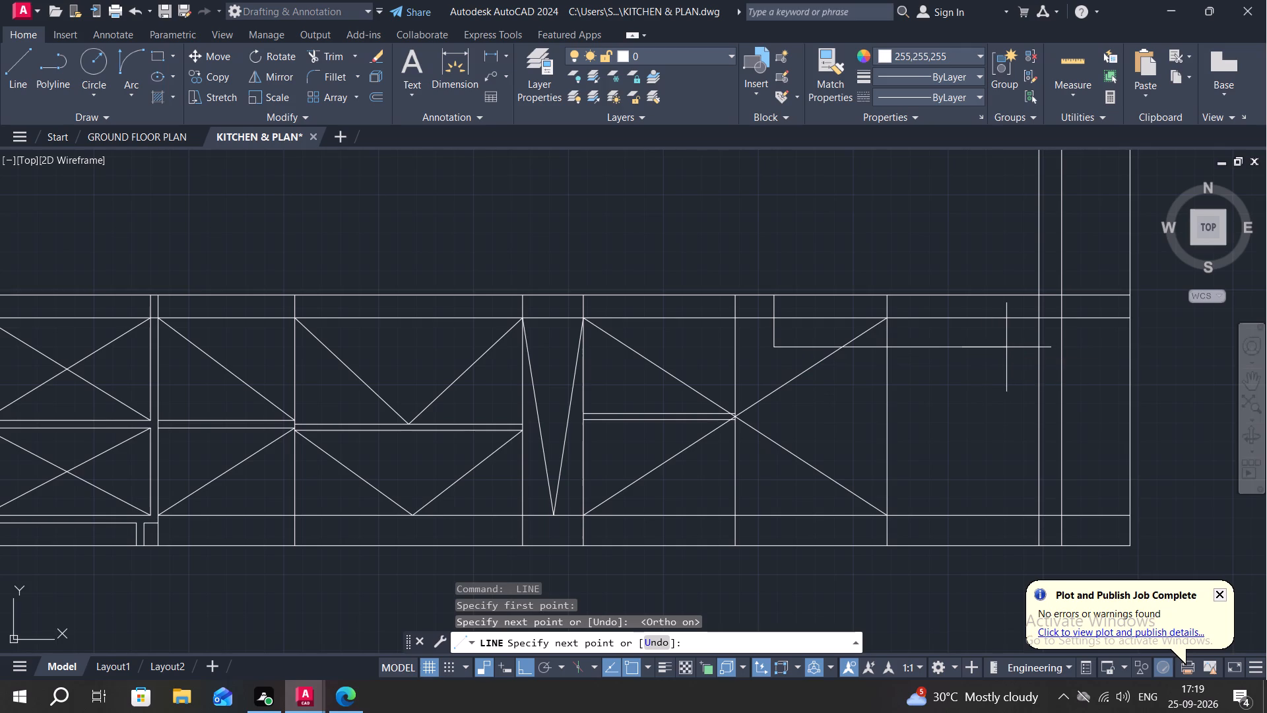
left_click(1003, 296)
key("Escape")
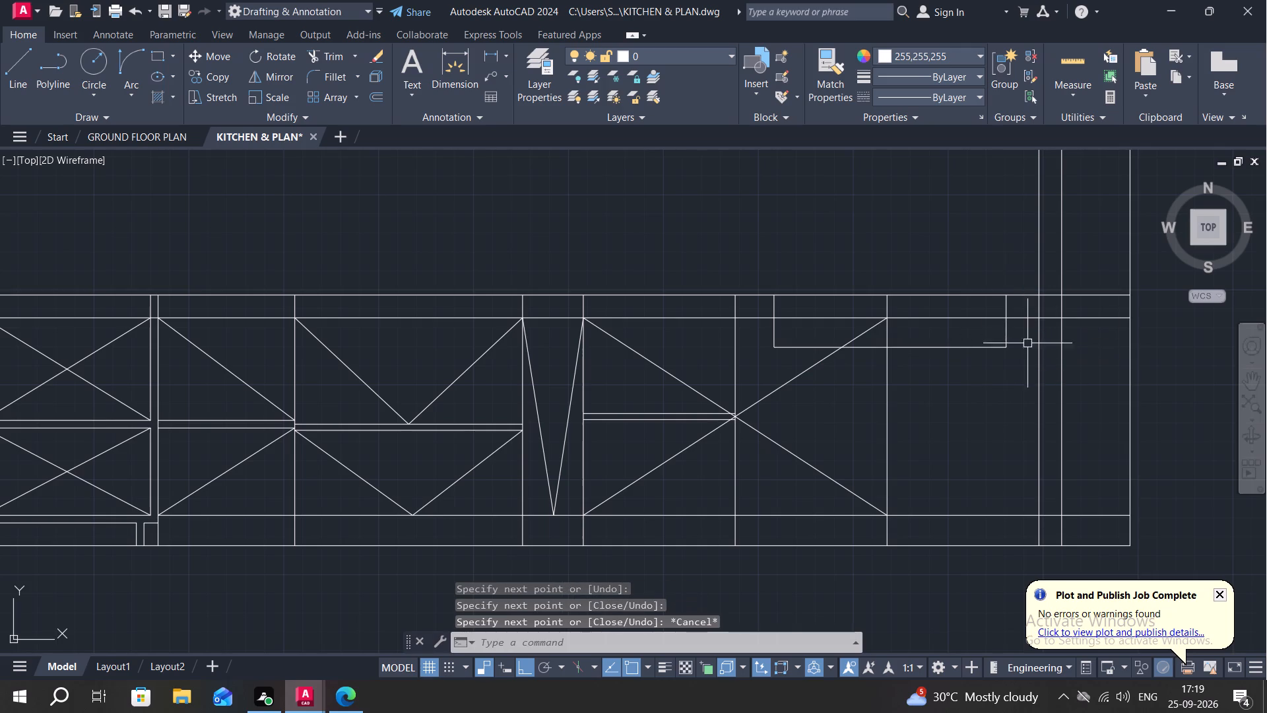
Offset the U-shaped outline's two sides and bottom line 1" outward.
type("O")
key("space")
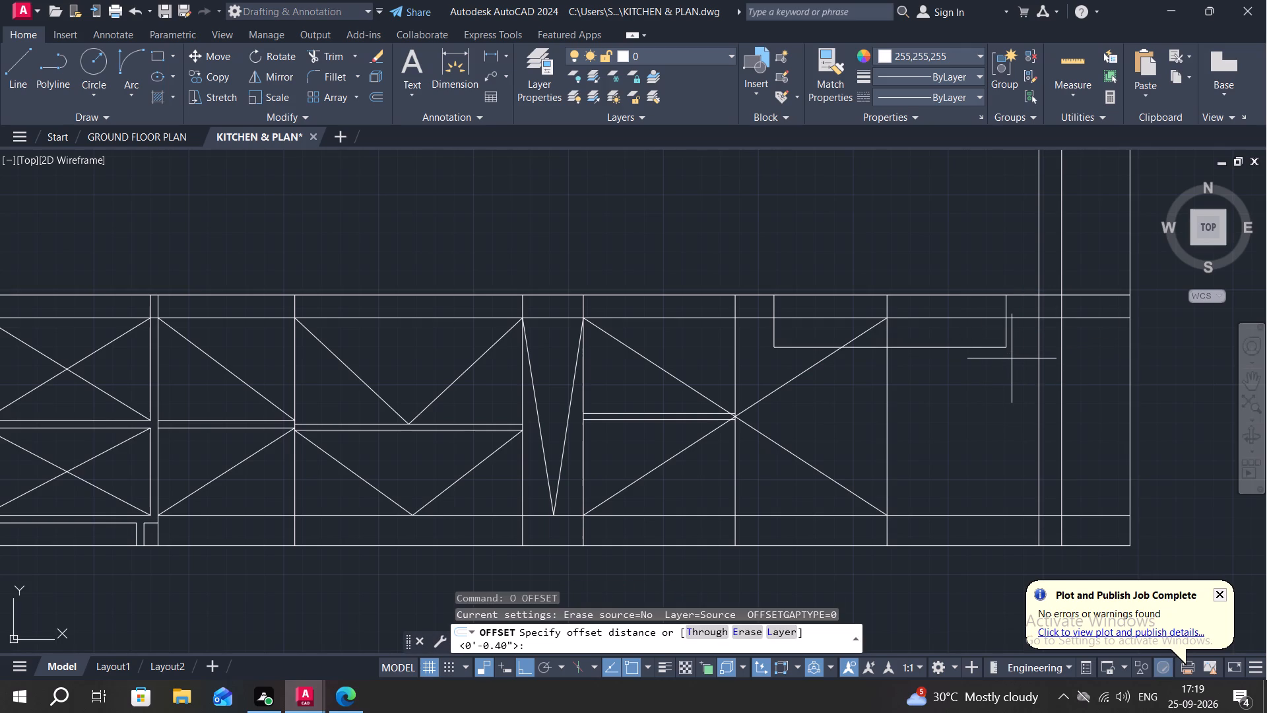
type("1\"")
key("space")
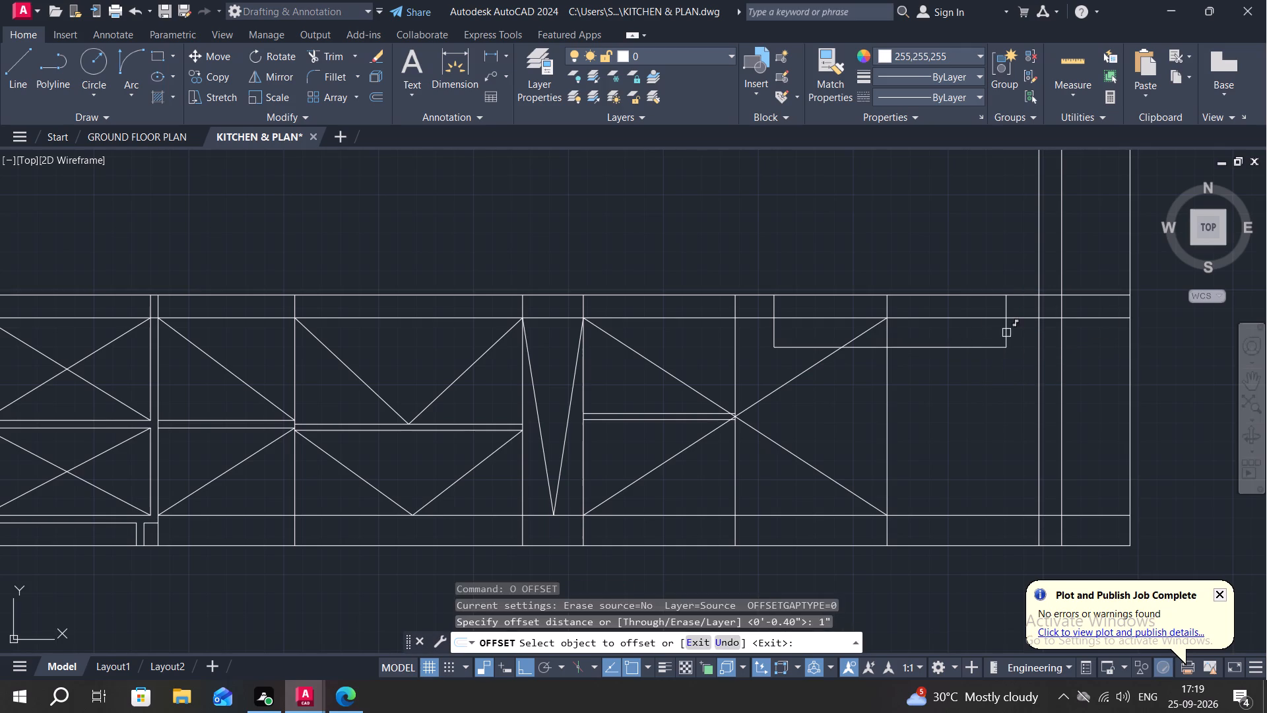
left_click(1006, 333)
left_click(1017, 337)
left_click(992, 349)
left_click(973, 374)
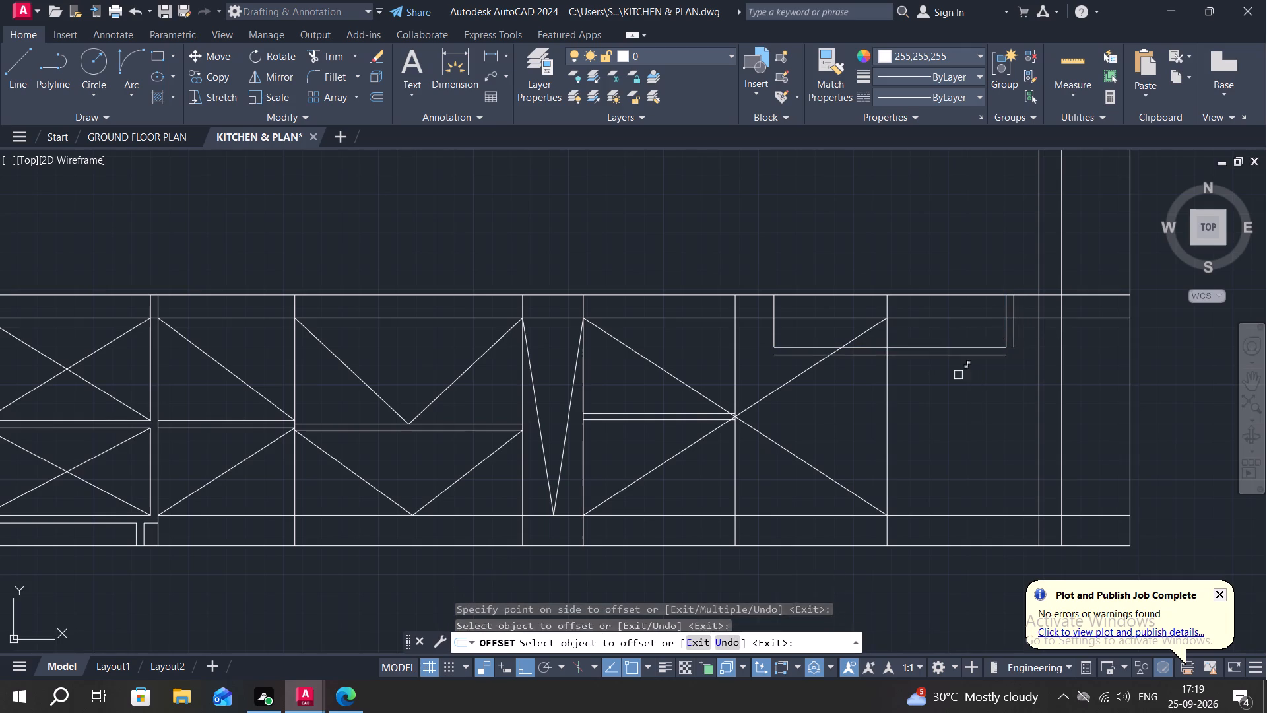
left_click(773, 322)
left_click(760, 331)
key("Escape")
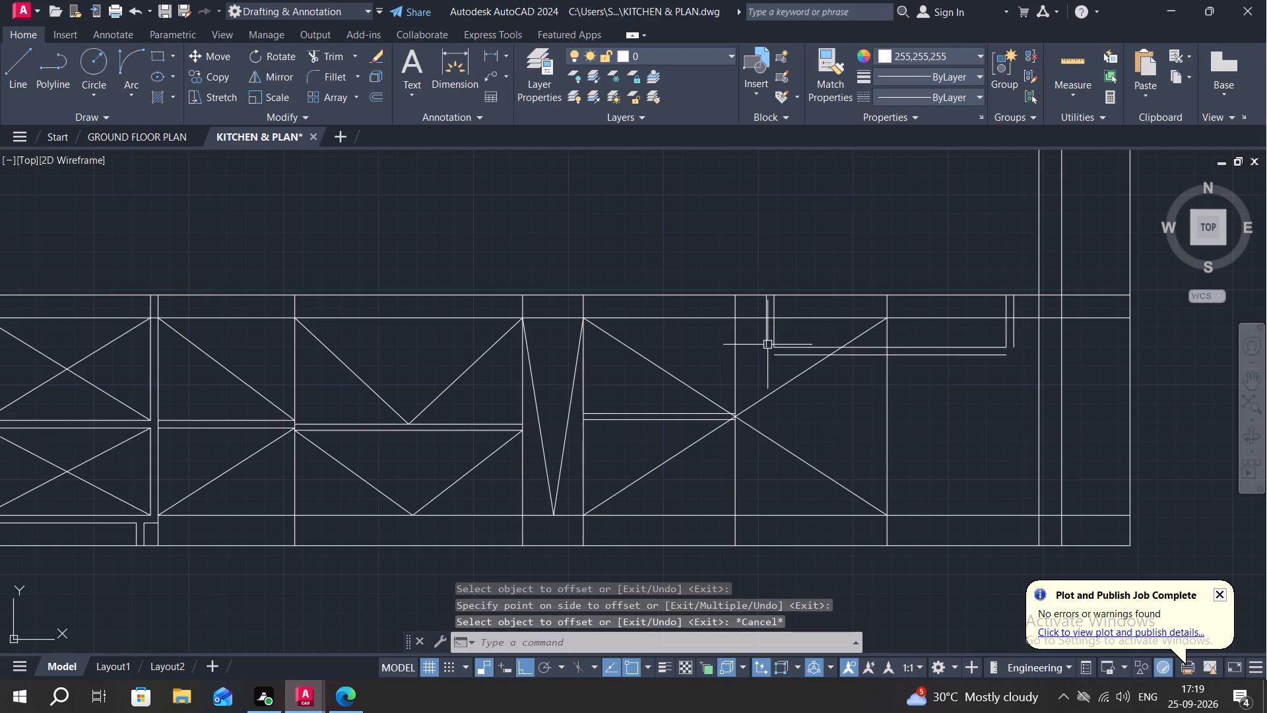
Fillet the outer offset lines into sharp corners at both bottom ends of the U-shaped outline.
type("F")
key("space")
key("space")
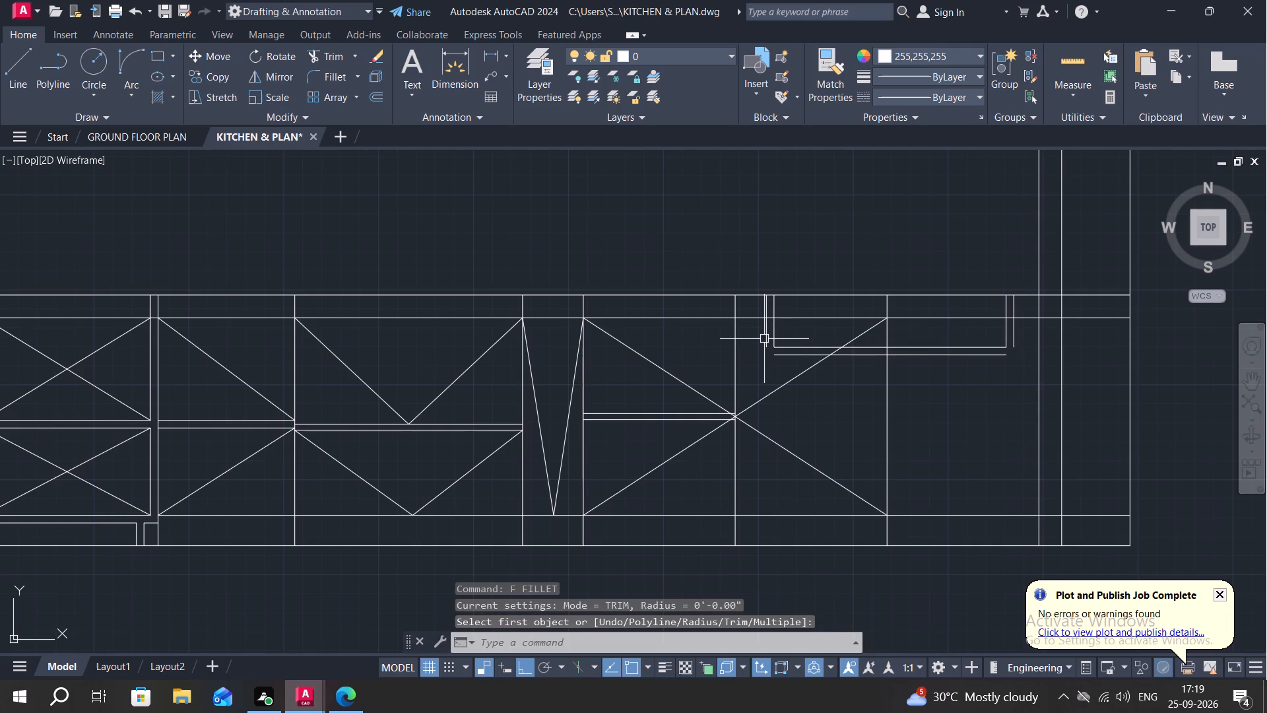
key("space")
left_click(764, 339)
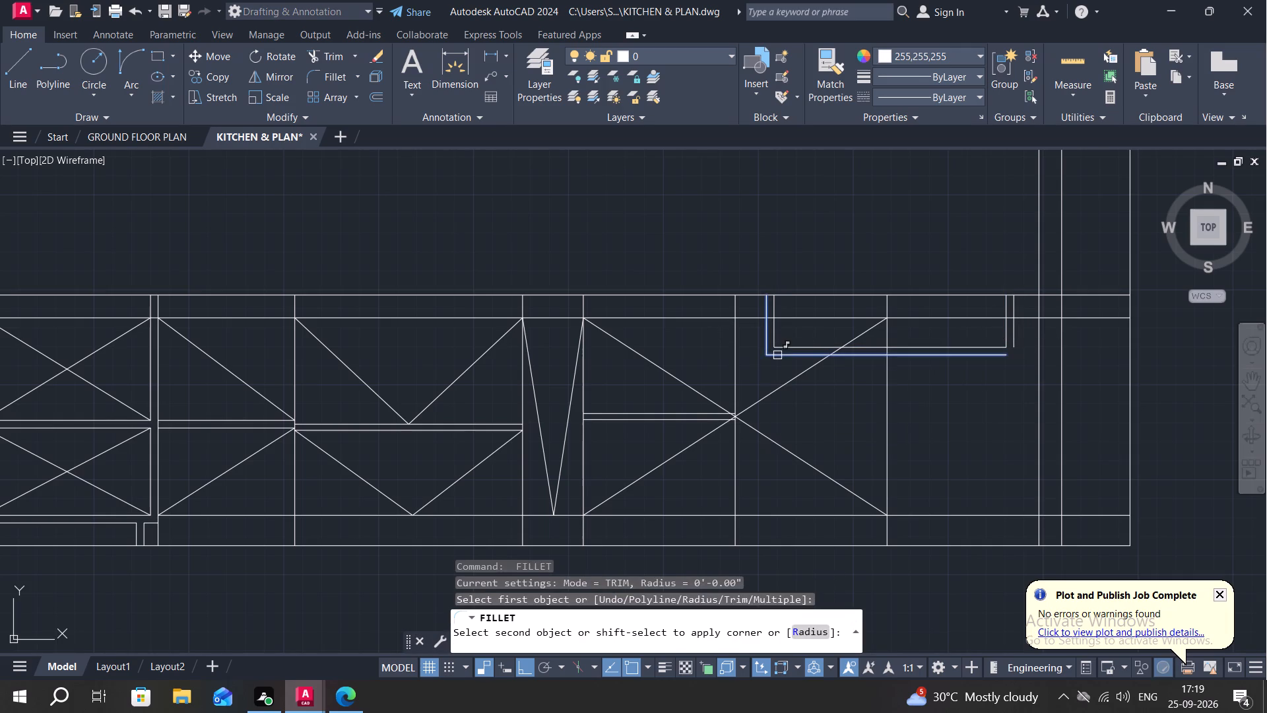
left_click(777, 355)
key("space")
left_click(996, 356)
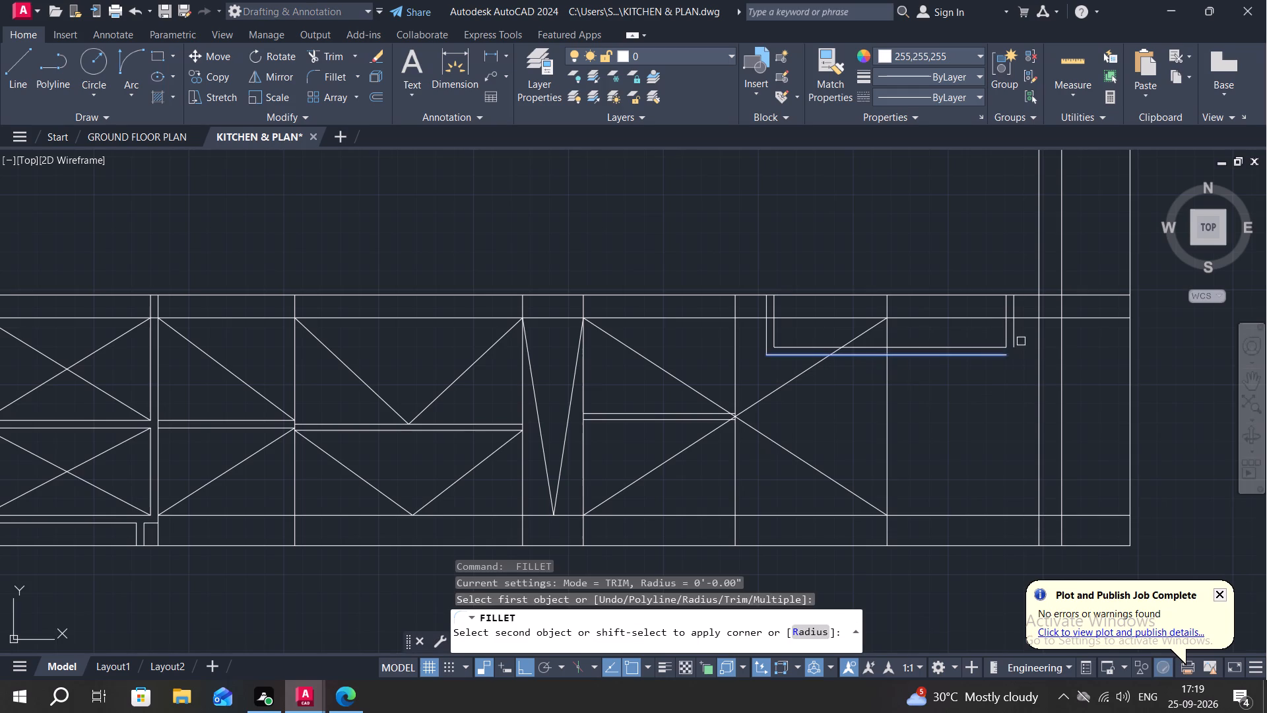
left_click(1014, 337)
key("Escape")
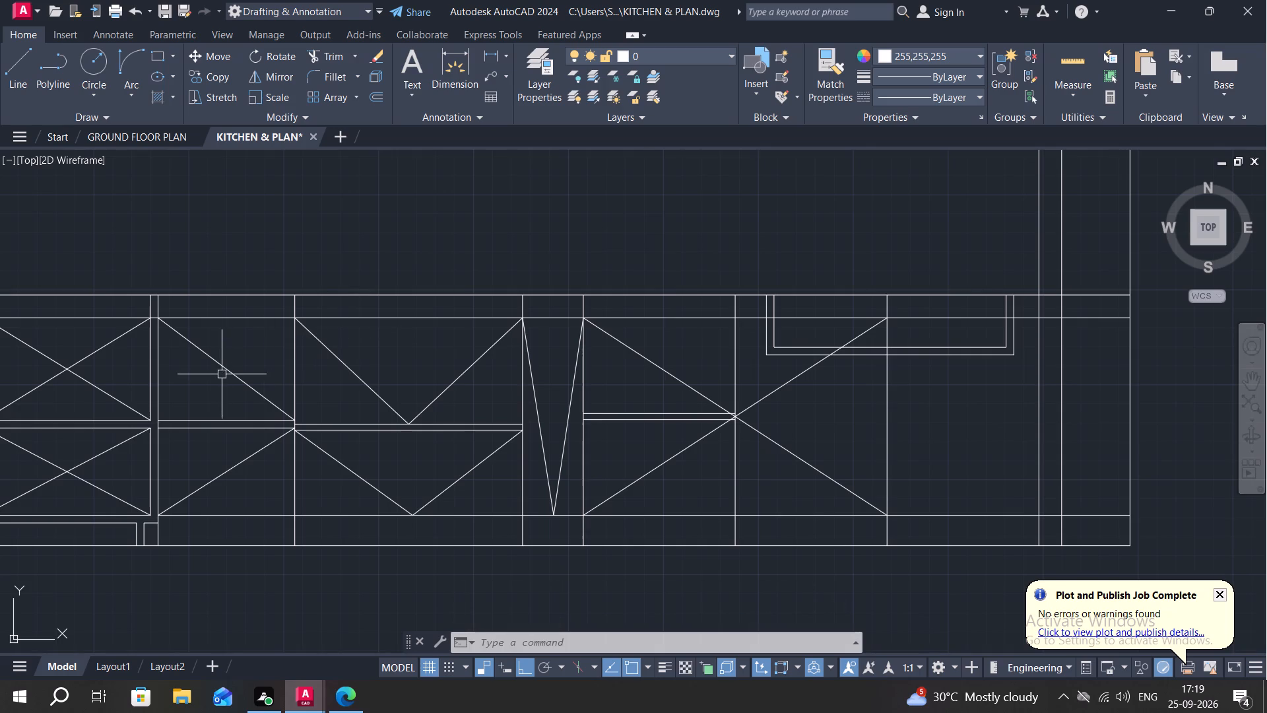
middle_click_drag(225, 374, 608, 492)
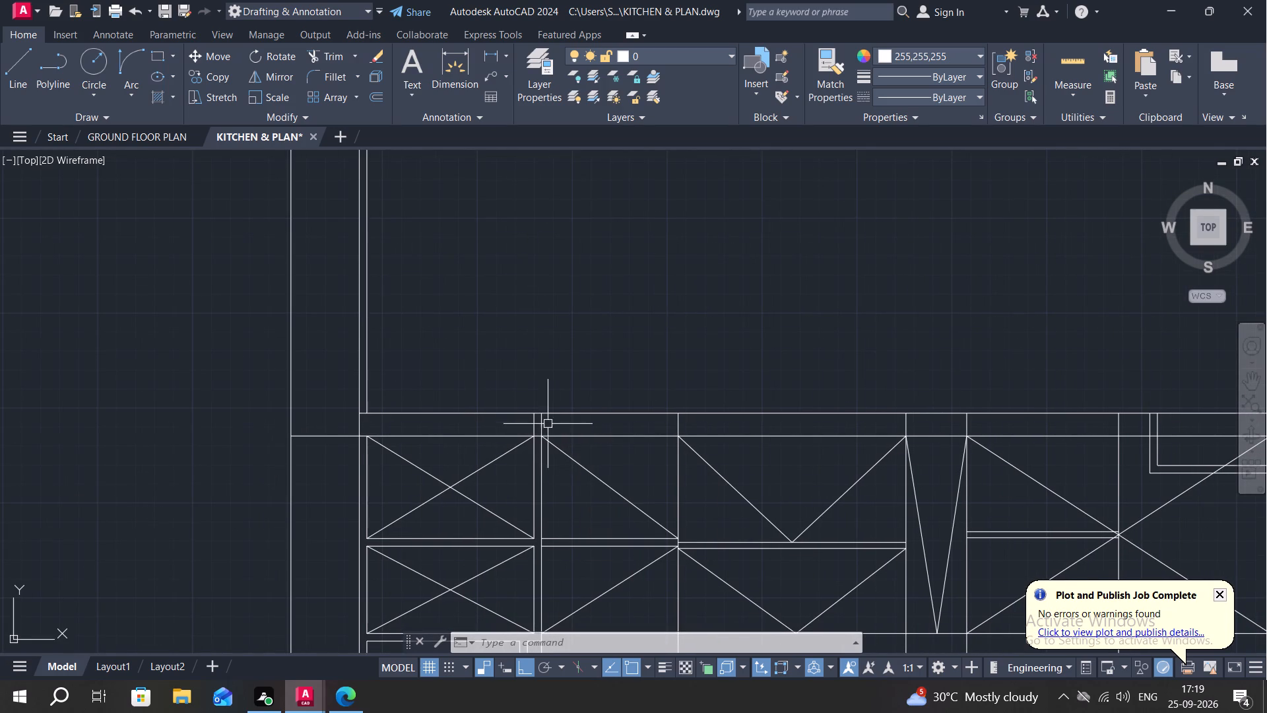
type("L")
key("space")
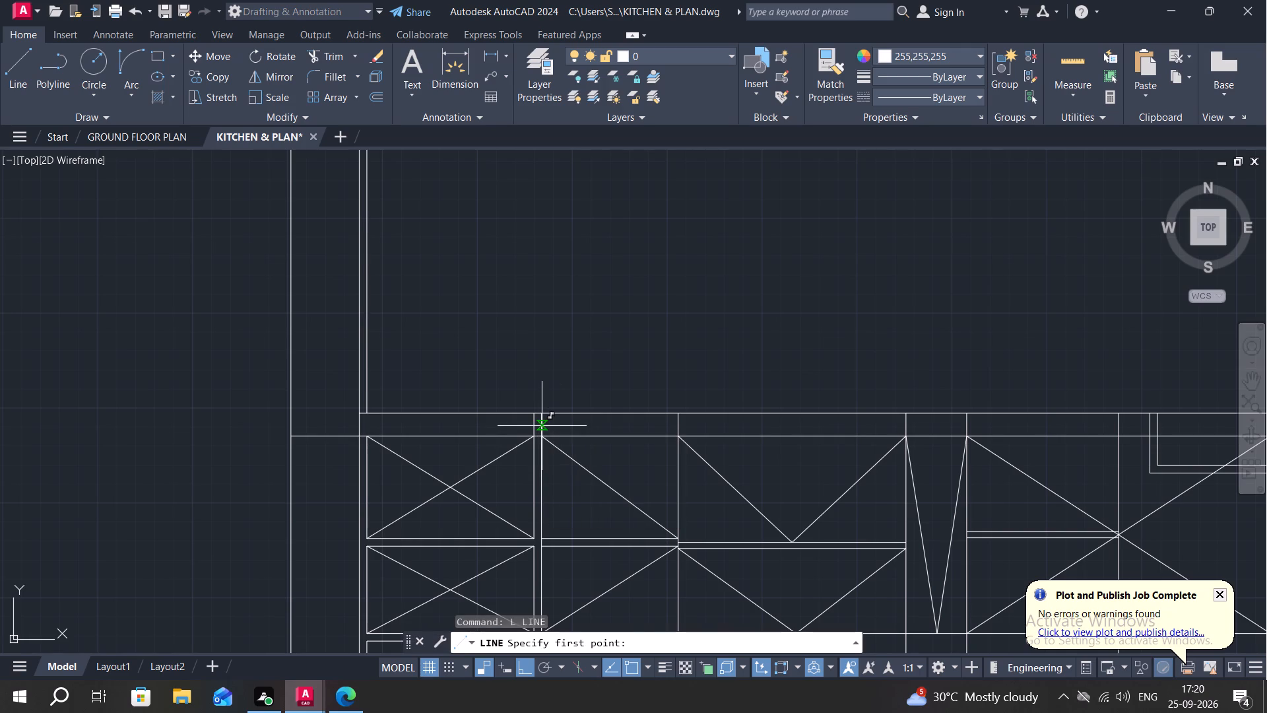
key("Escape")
Offset the horizontal line along the top of the bottom row's cells 1" upward.
key("o")
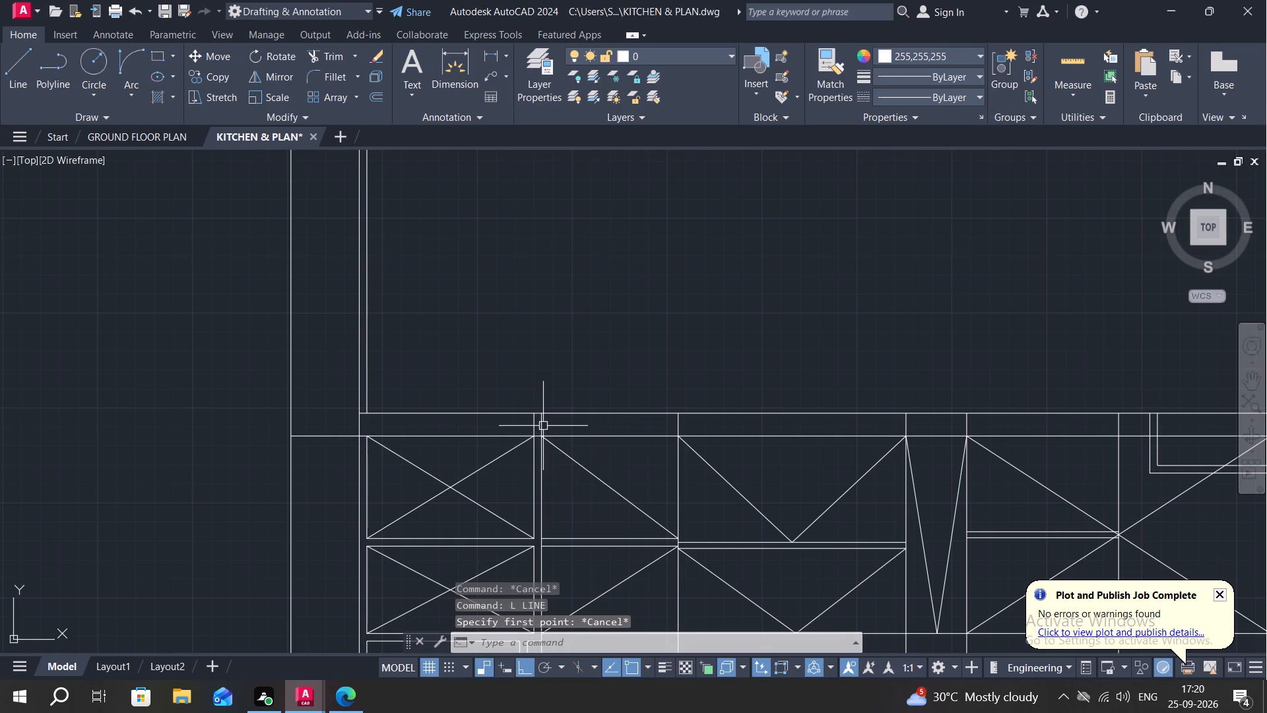
key("space")
key("1")
key("shift+quotedbl")
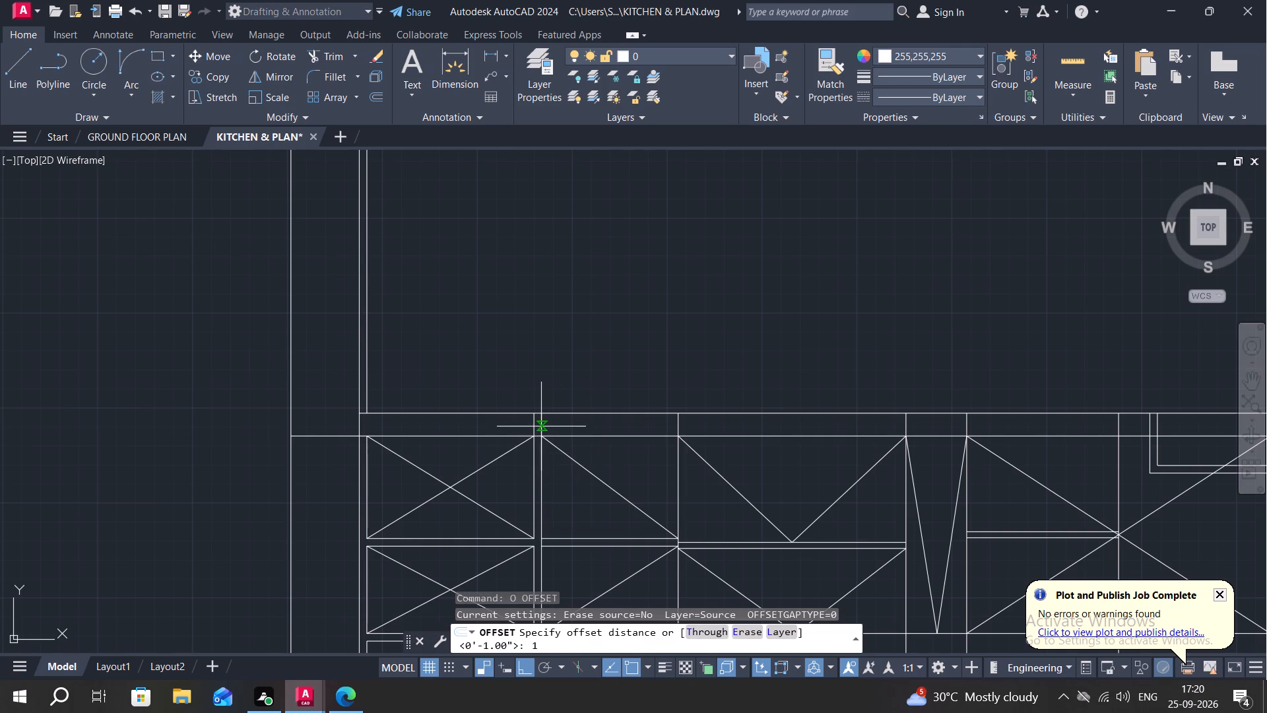
key("Return")
left_click(577, 434)
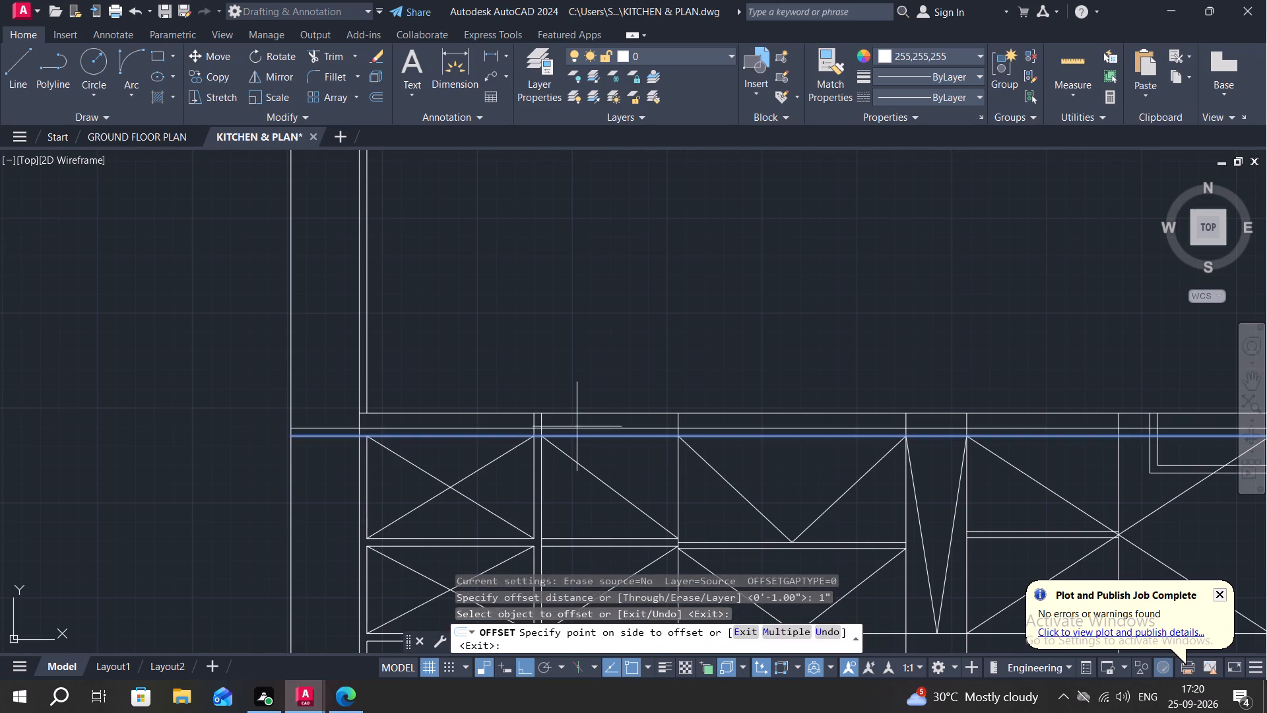
left_click(577, 426)
key("Escape")
Trim the new offset line away between the double divider lines and above the first cell.
key("t")
key("r")
key("space")
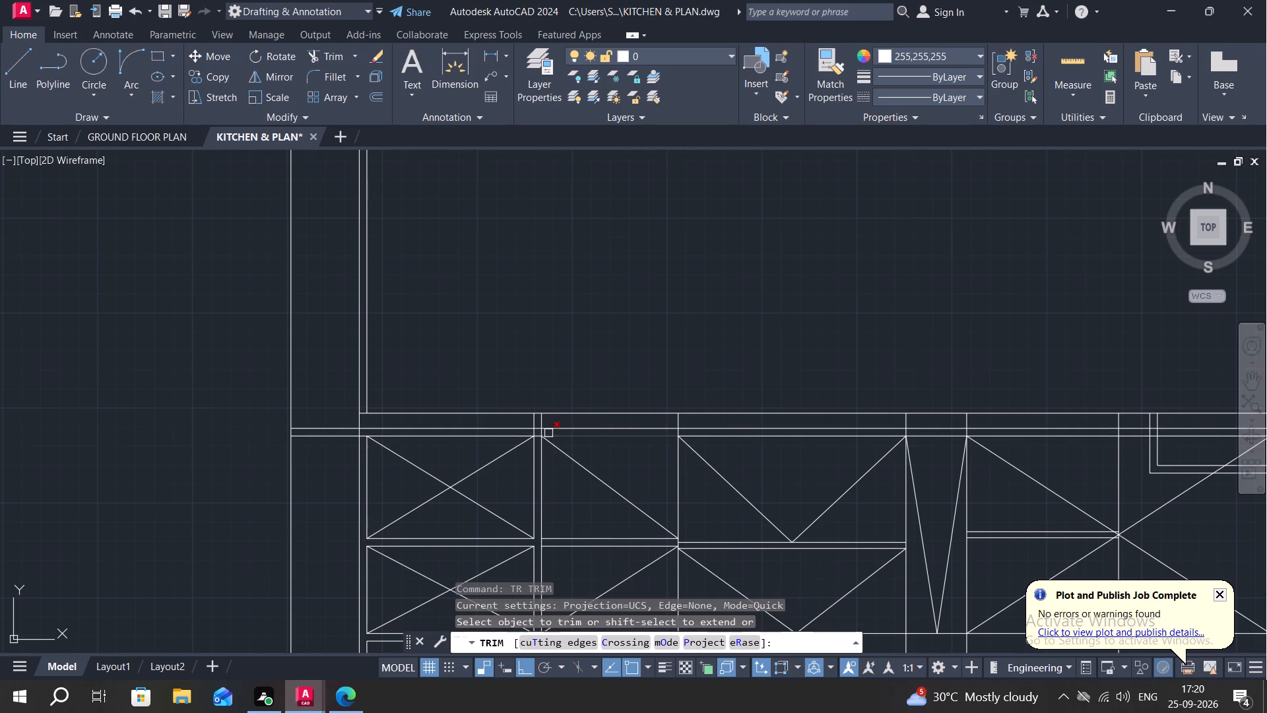
scroll(533, 427, "up", 3)
left_click(548, 432)
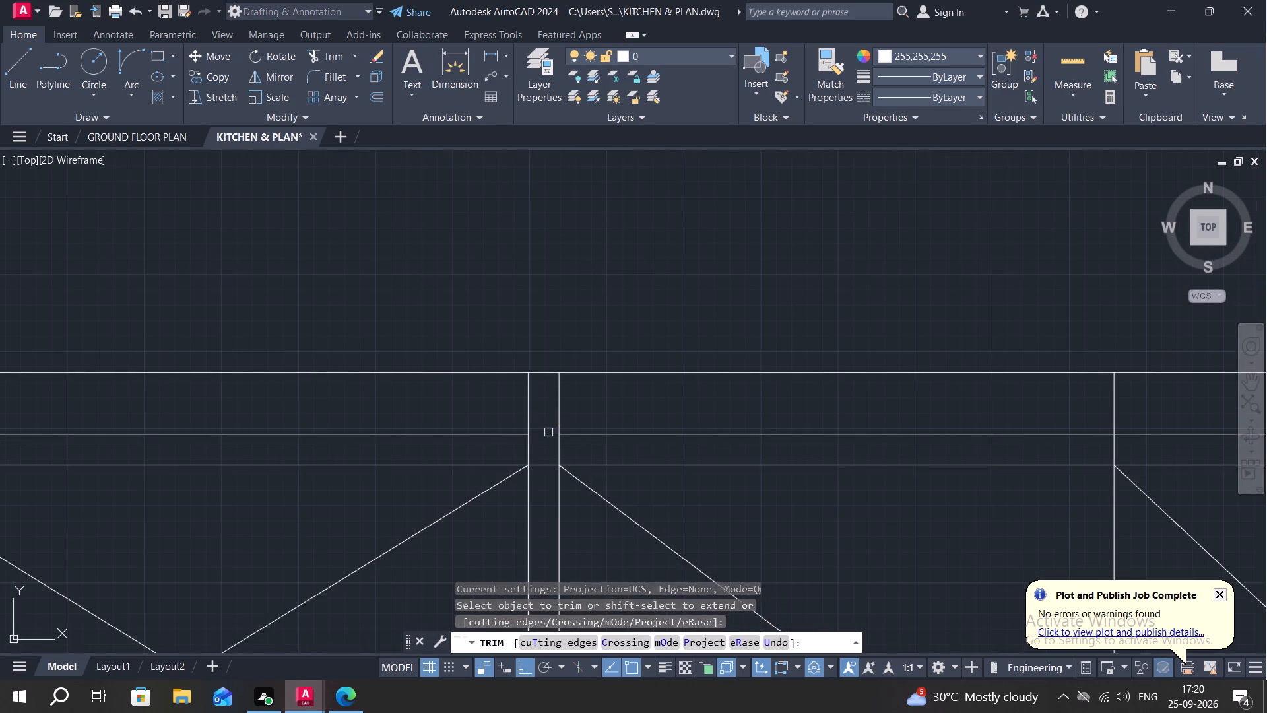
left_click(510, 436)
scroll(497, 432, "down", 2)
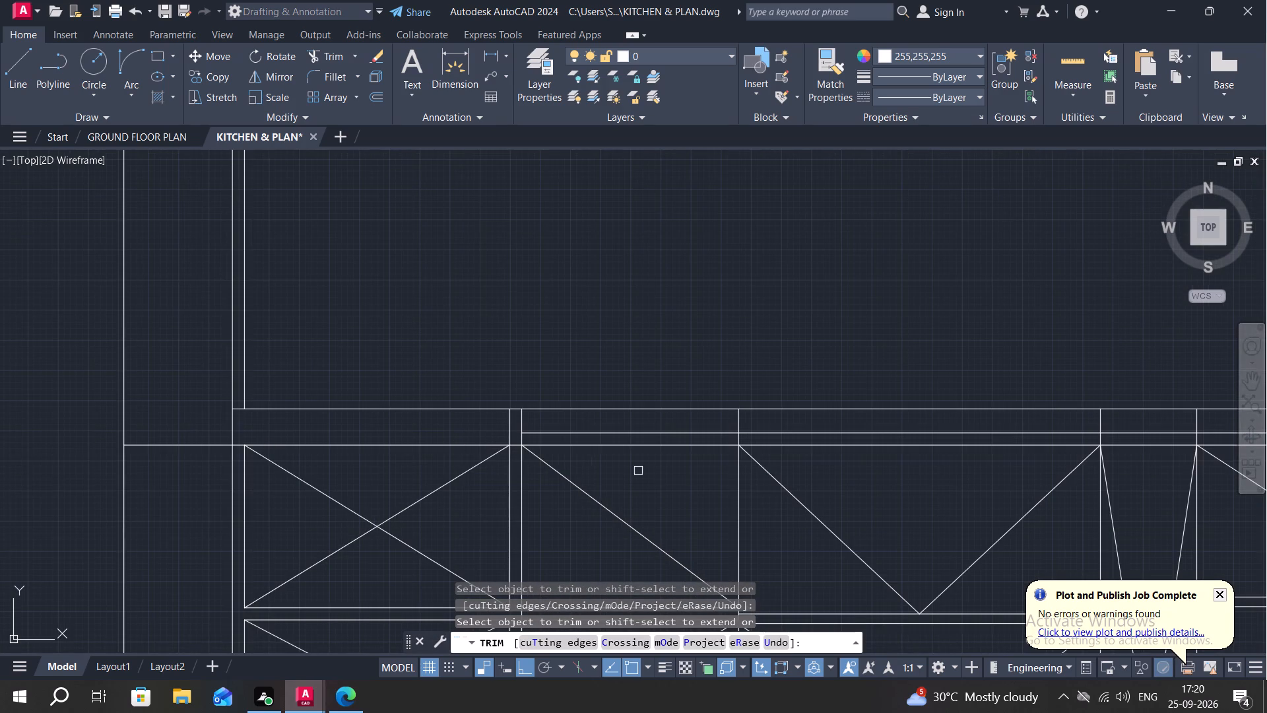
key("Escape")
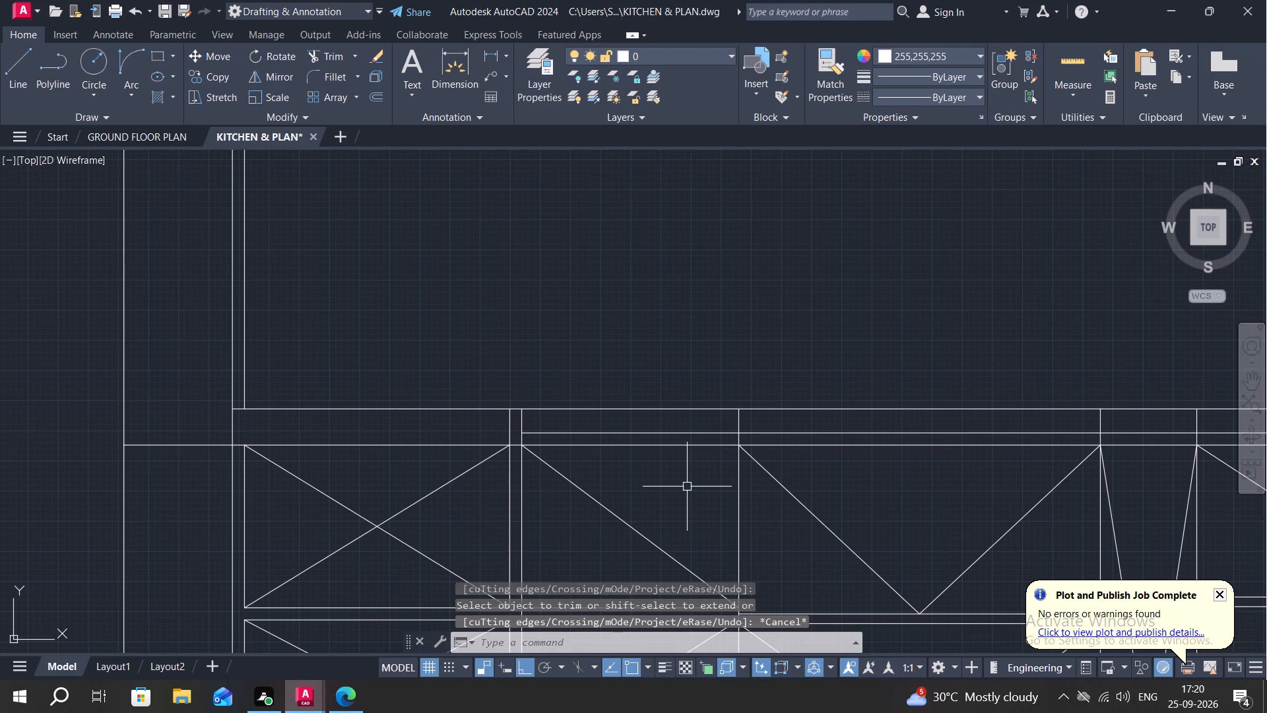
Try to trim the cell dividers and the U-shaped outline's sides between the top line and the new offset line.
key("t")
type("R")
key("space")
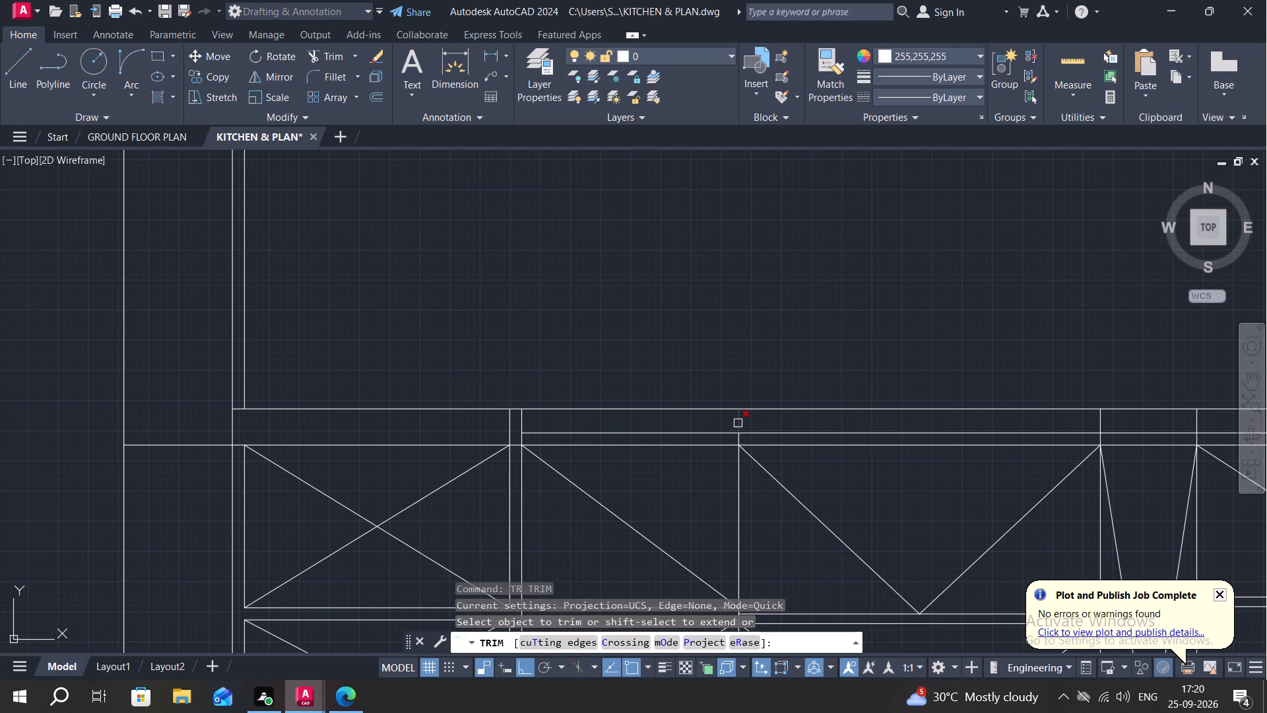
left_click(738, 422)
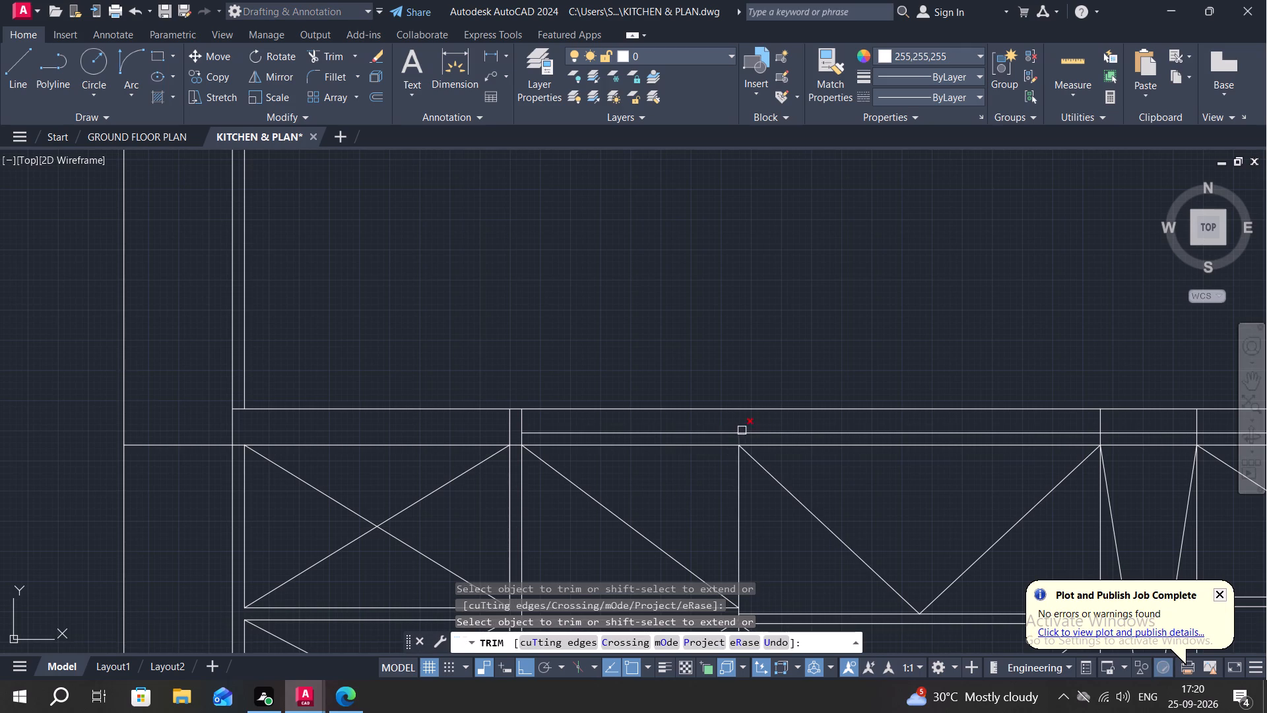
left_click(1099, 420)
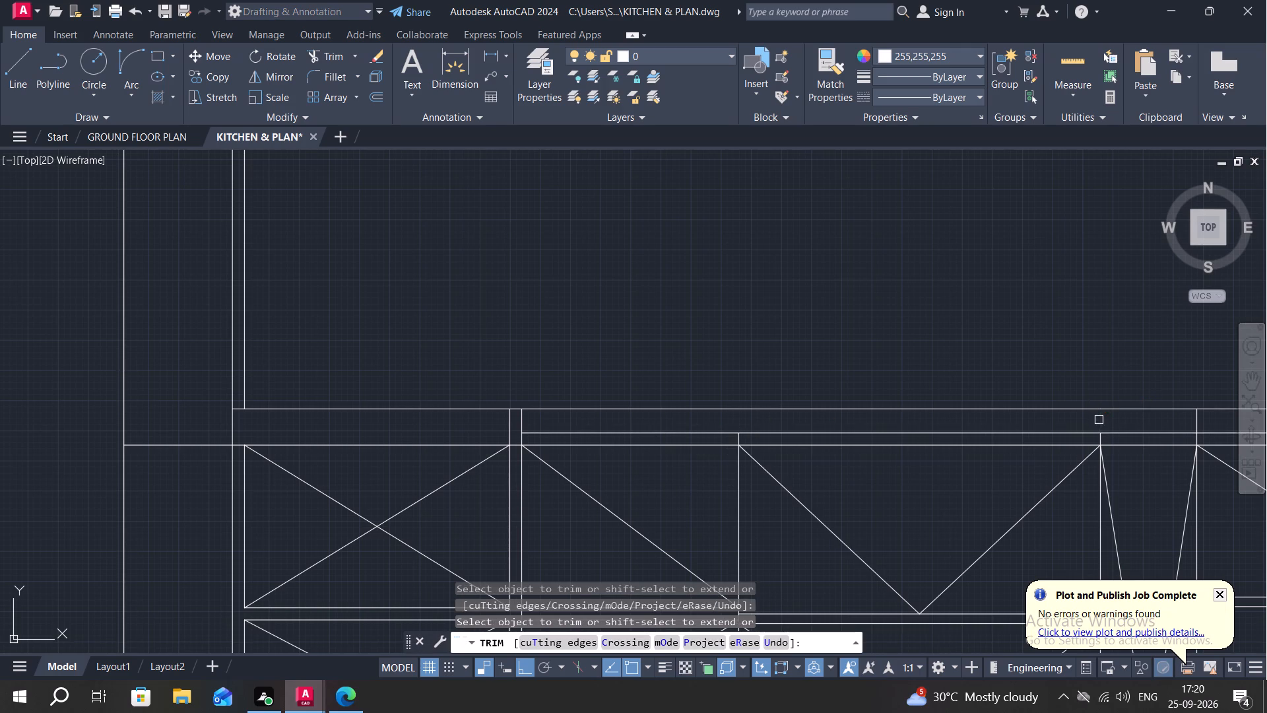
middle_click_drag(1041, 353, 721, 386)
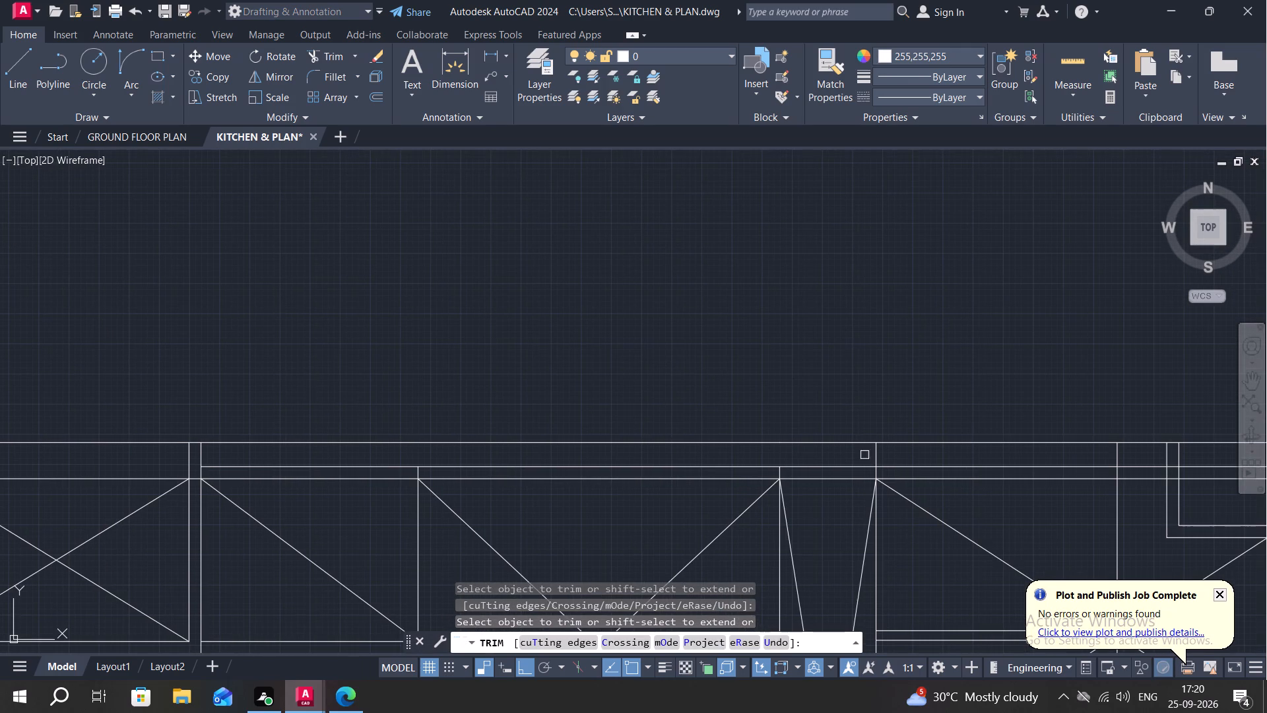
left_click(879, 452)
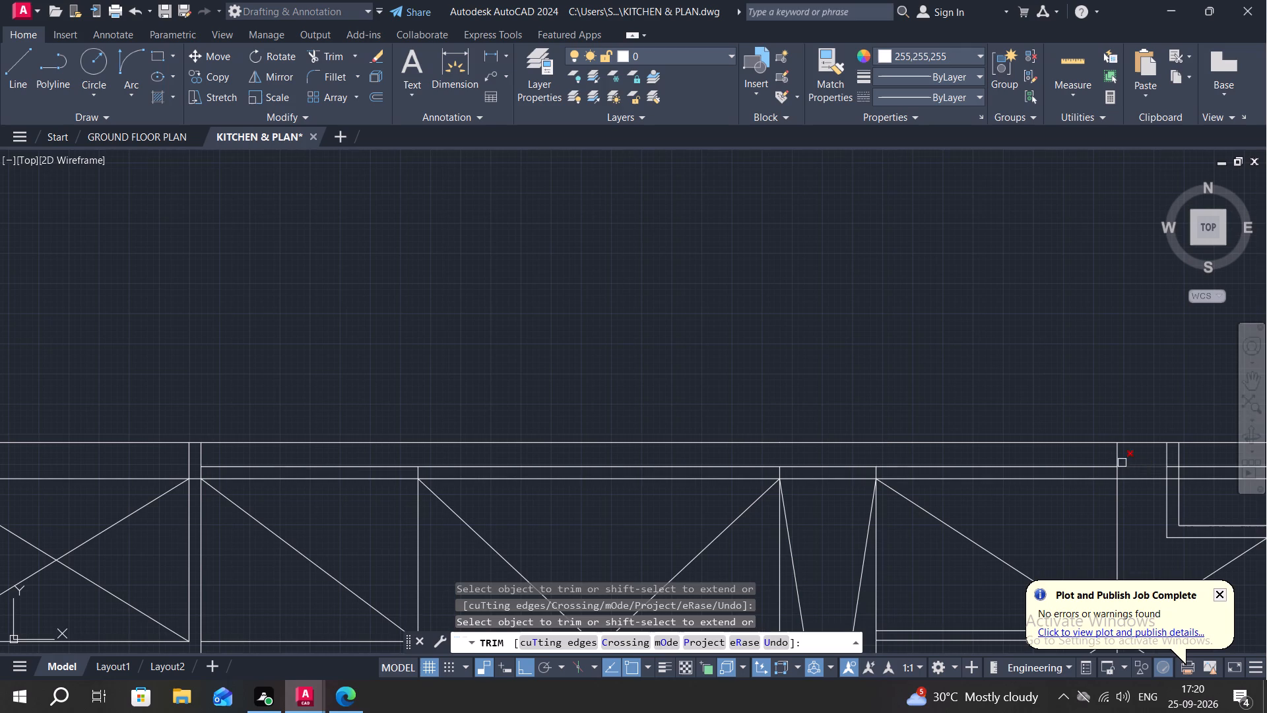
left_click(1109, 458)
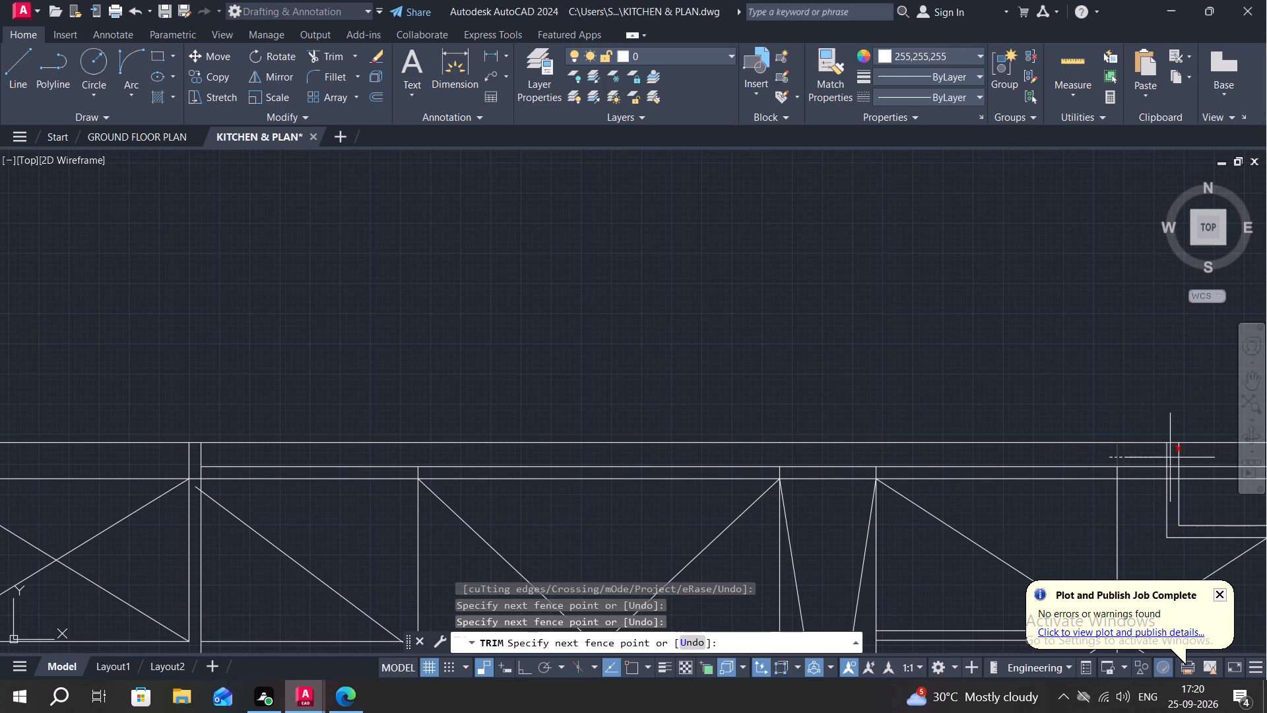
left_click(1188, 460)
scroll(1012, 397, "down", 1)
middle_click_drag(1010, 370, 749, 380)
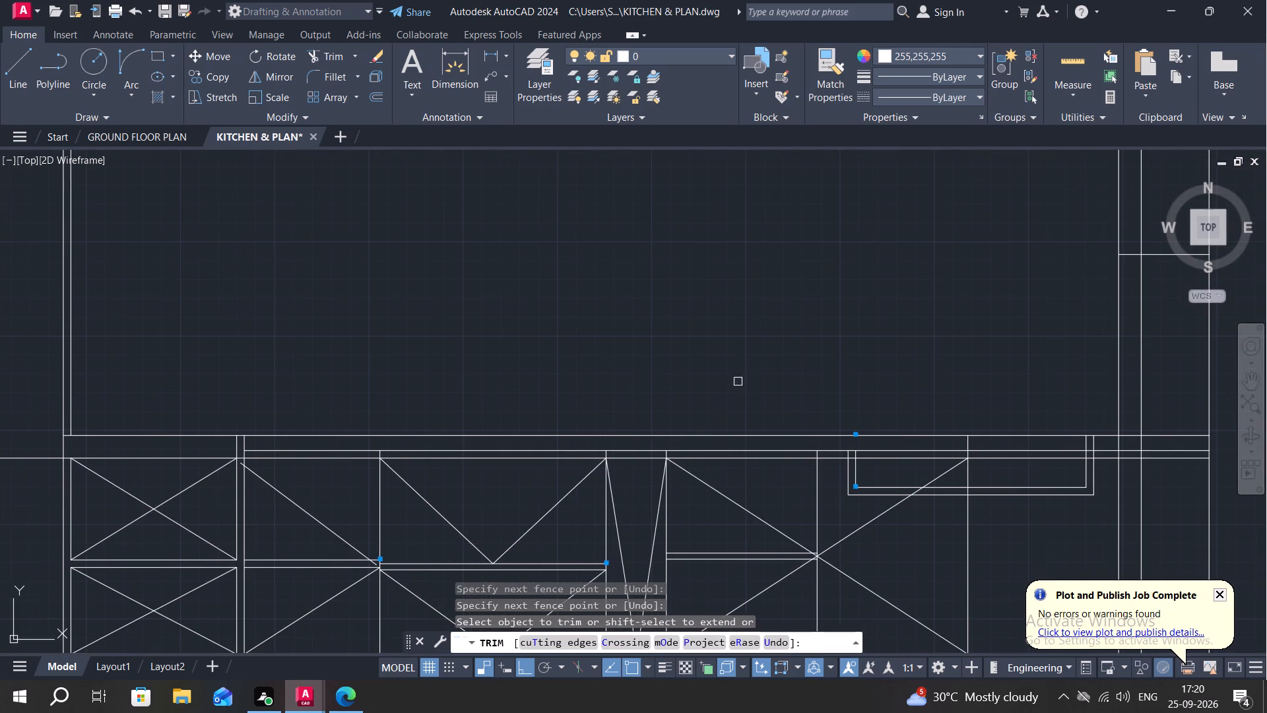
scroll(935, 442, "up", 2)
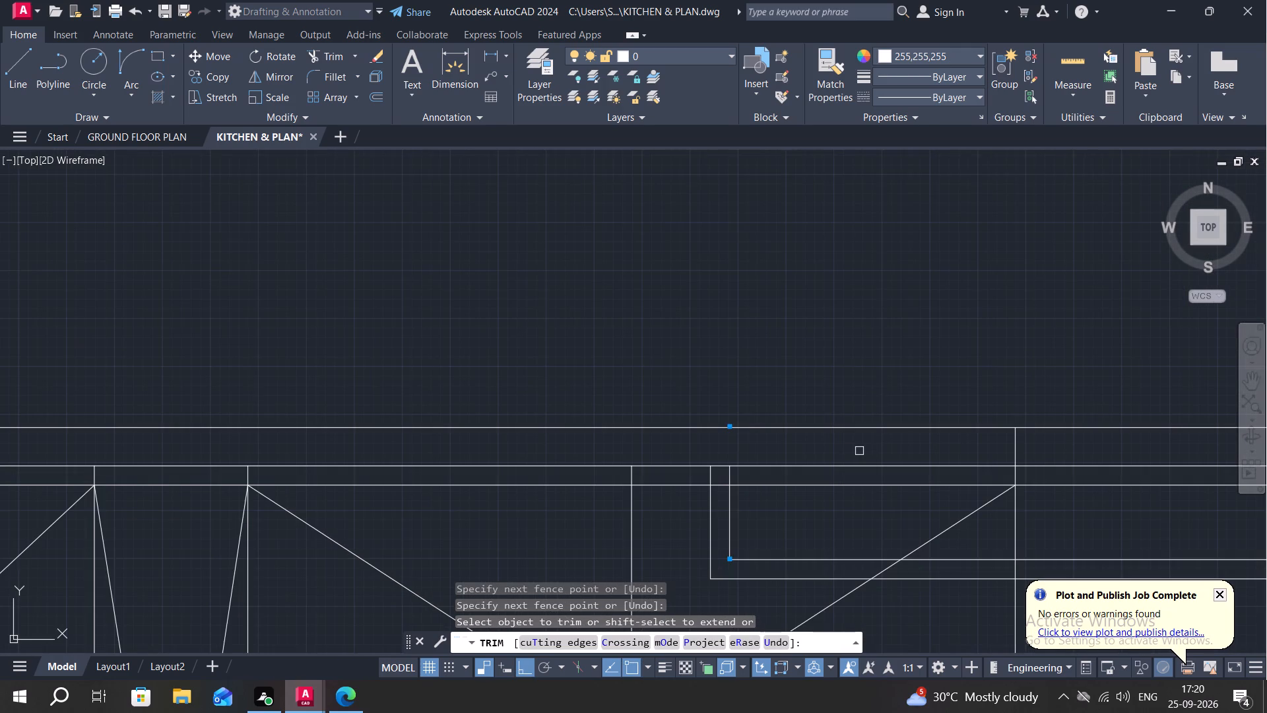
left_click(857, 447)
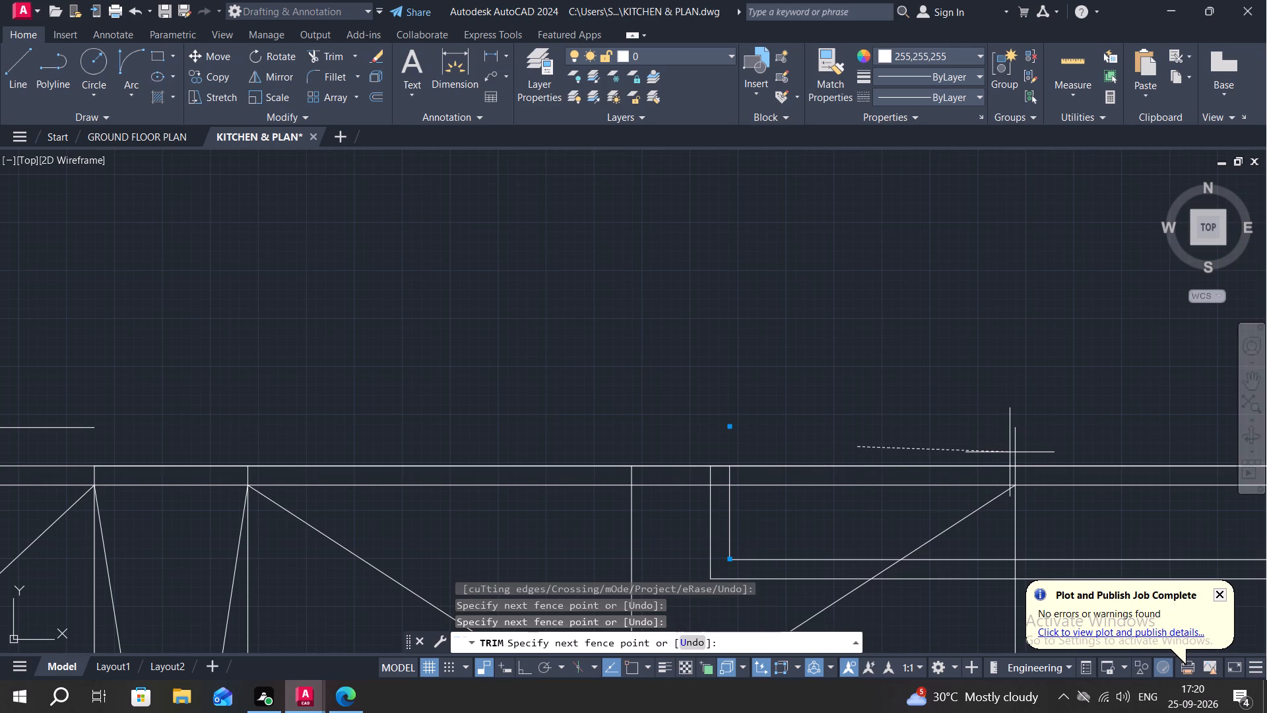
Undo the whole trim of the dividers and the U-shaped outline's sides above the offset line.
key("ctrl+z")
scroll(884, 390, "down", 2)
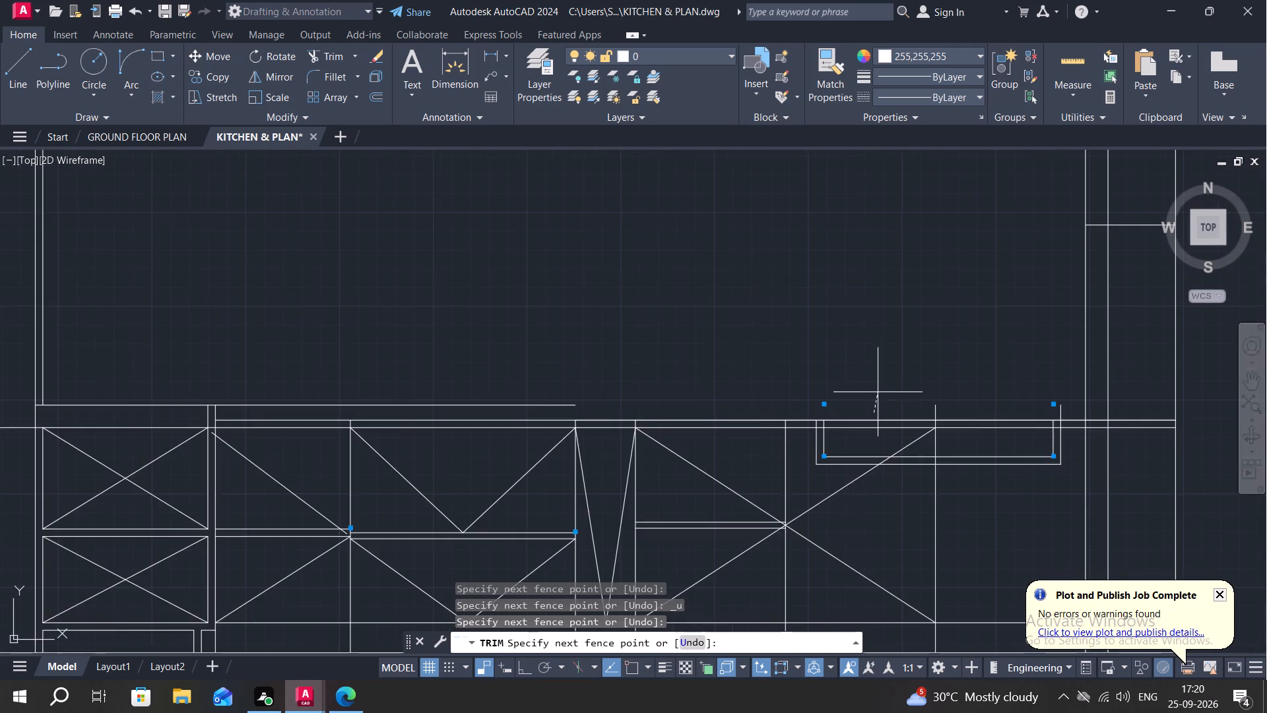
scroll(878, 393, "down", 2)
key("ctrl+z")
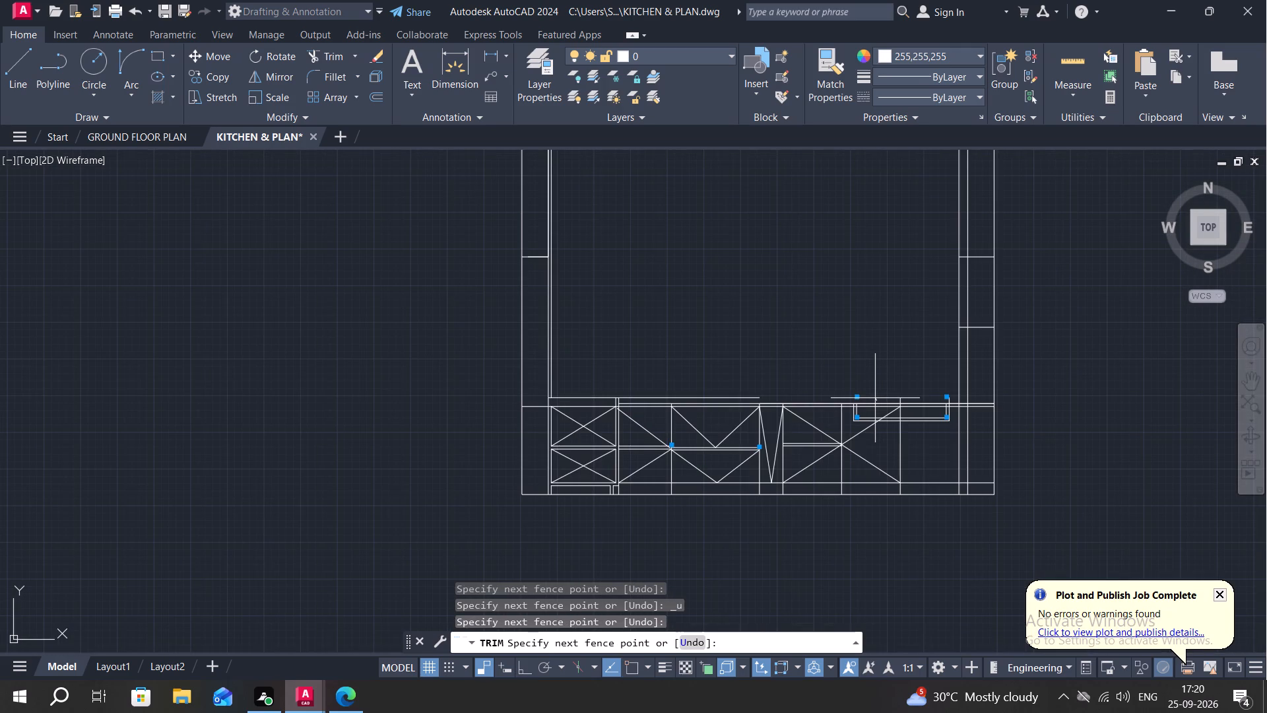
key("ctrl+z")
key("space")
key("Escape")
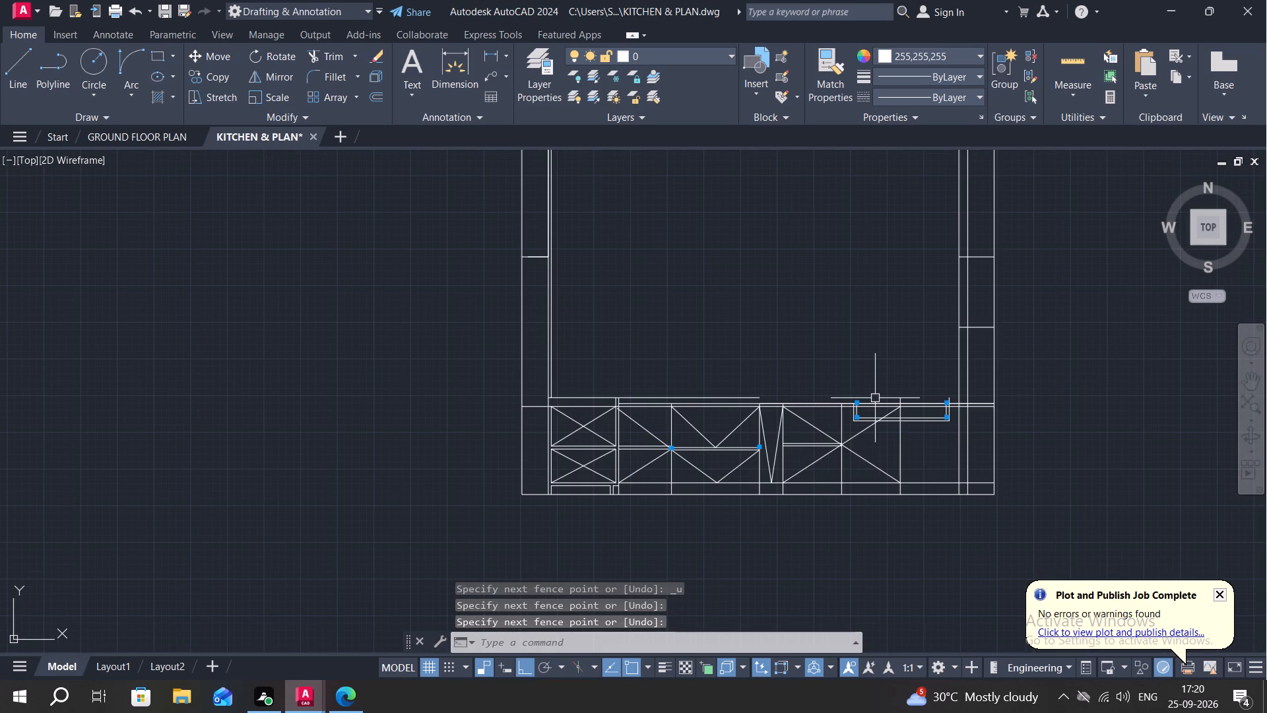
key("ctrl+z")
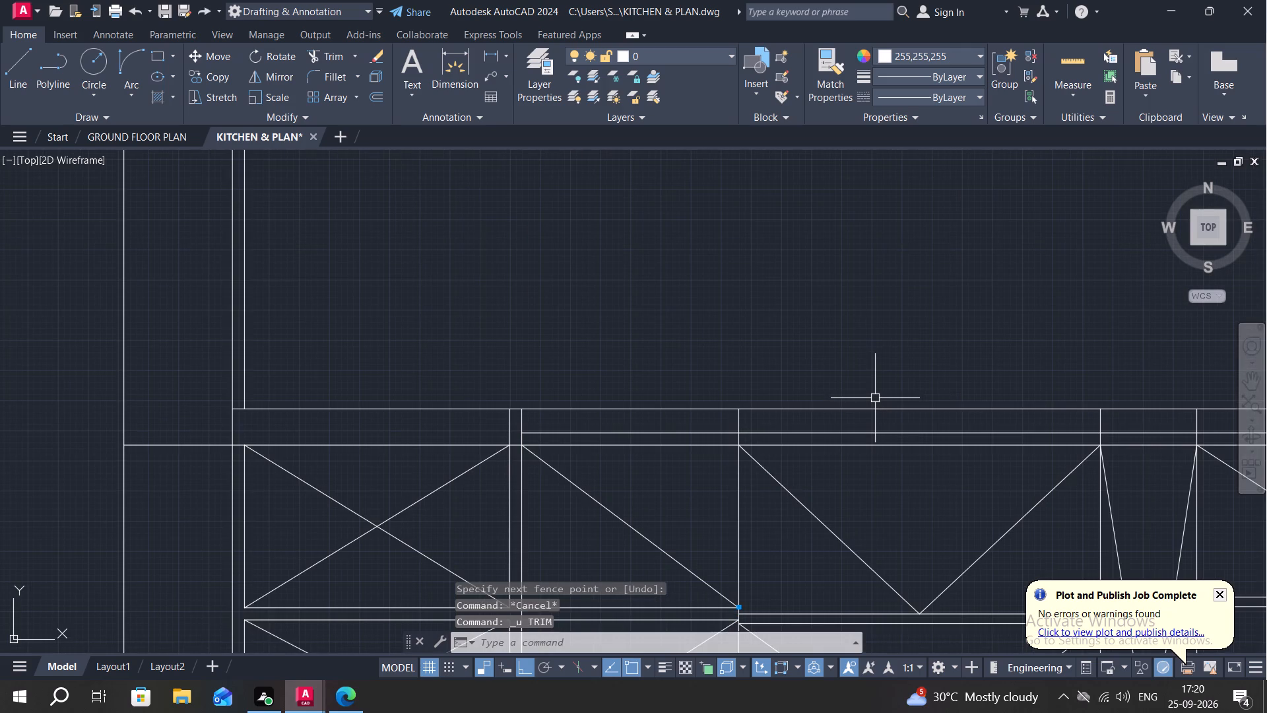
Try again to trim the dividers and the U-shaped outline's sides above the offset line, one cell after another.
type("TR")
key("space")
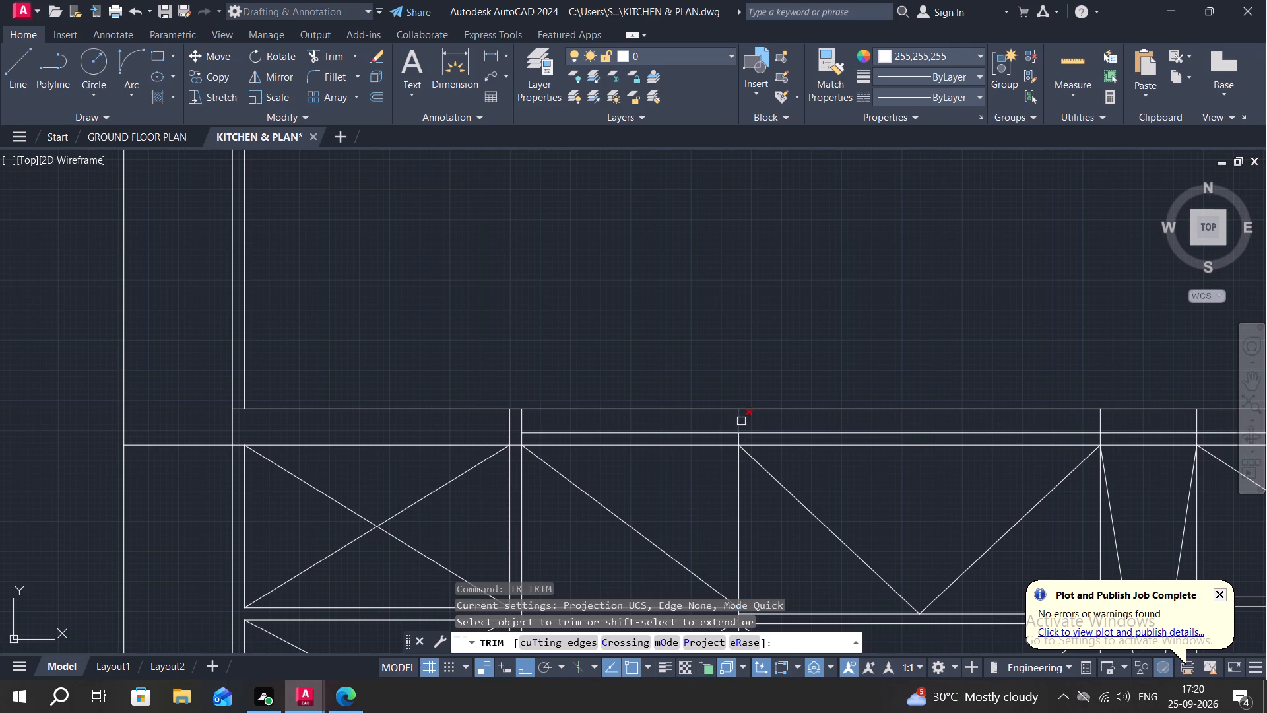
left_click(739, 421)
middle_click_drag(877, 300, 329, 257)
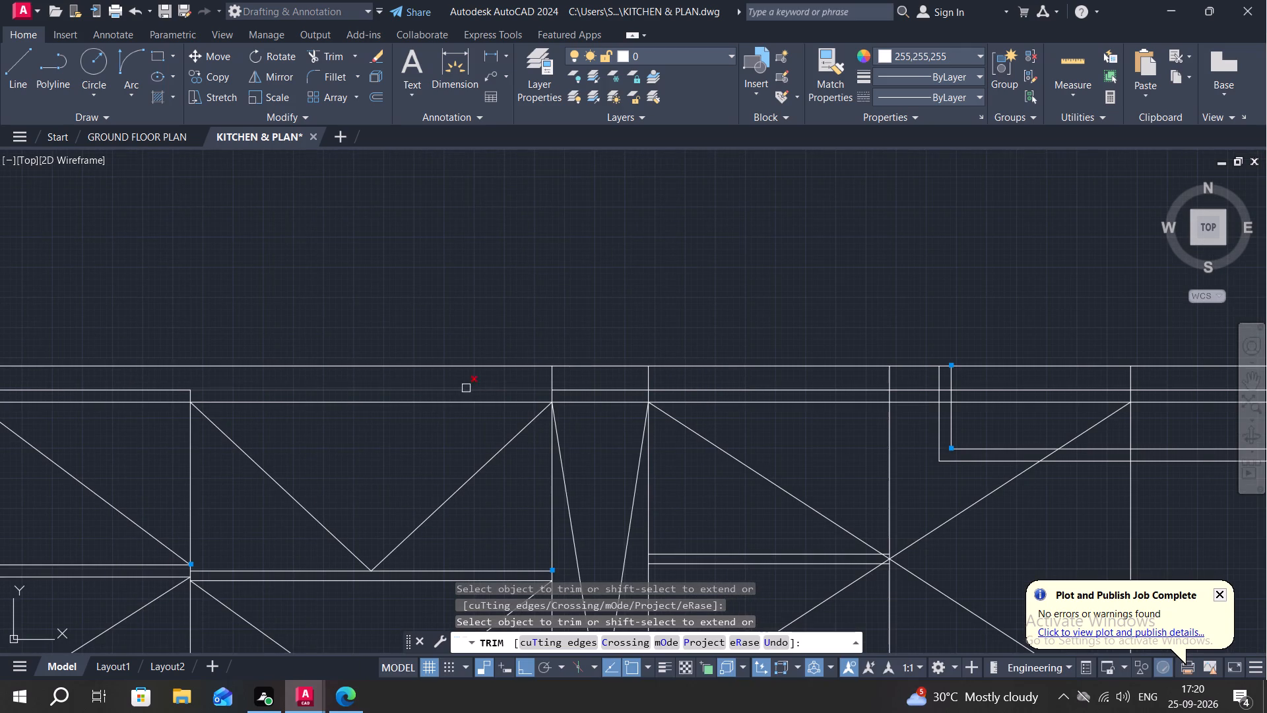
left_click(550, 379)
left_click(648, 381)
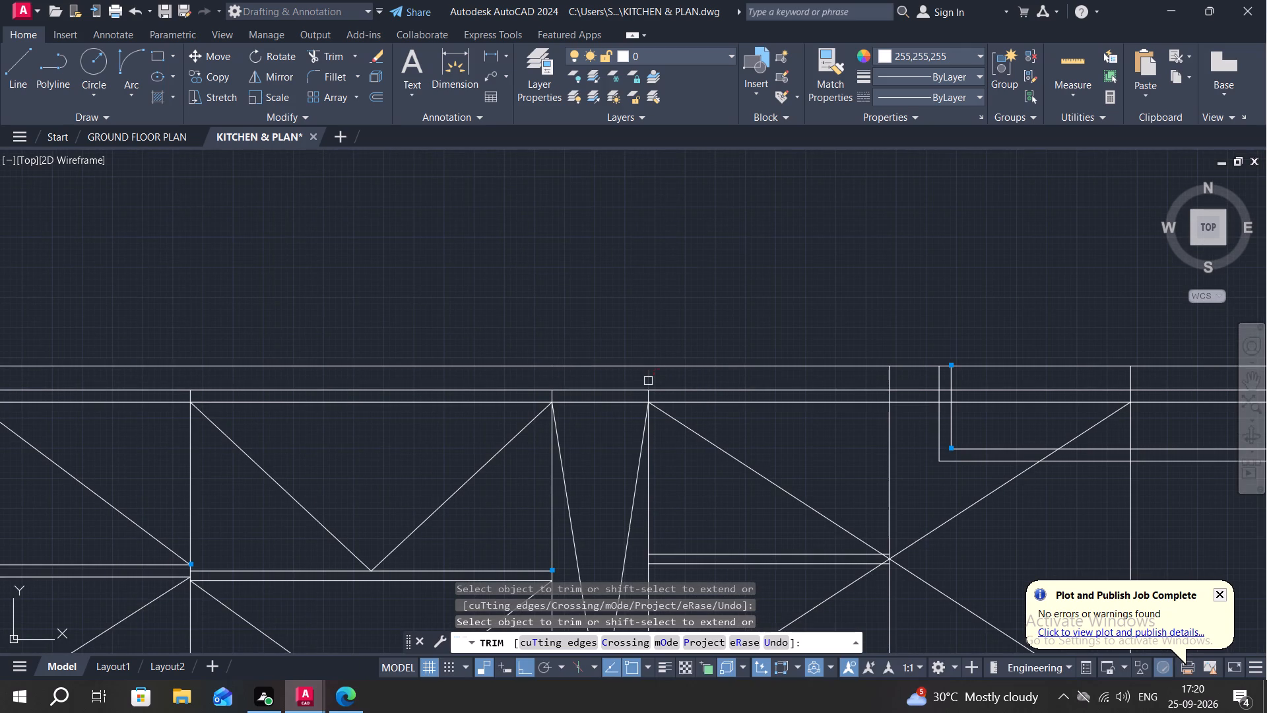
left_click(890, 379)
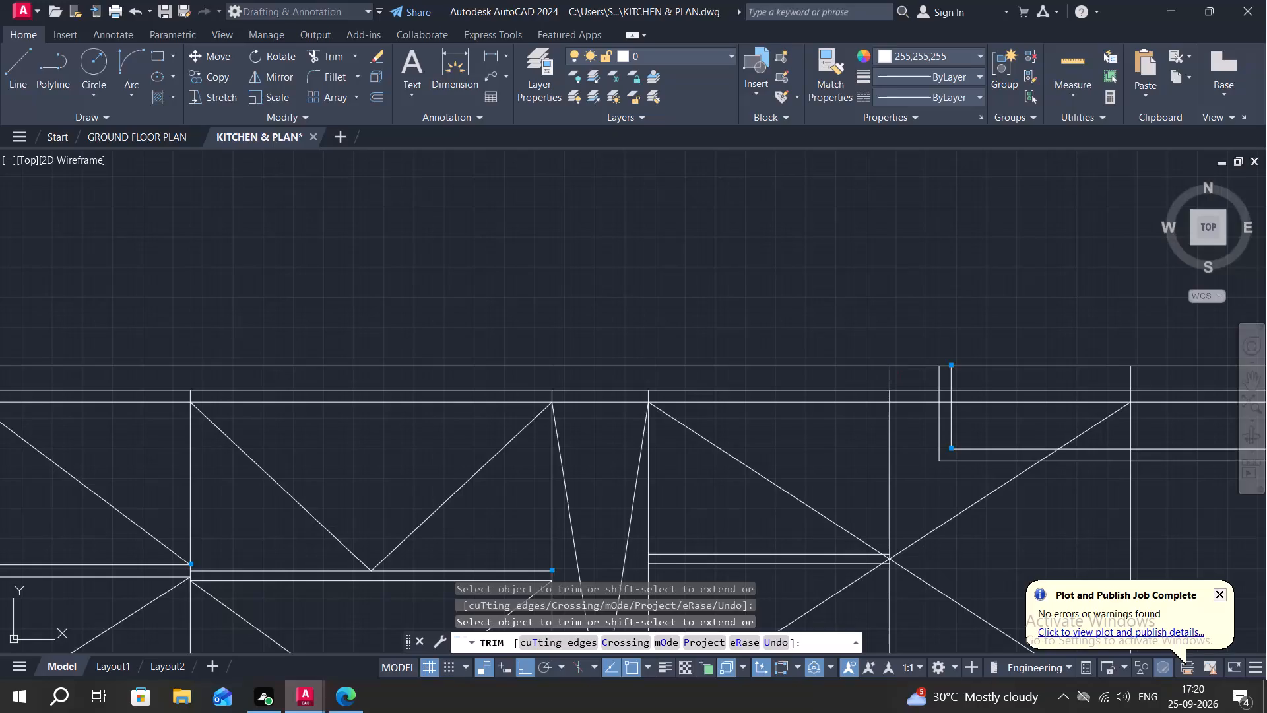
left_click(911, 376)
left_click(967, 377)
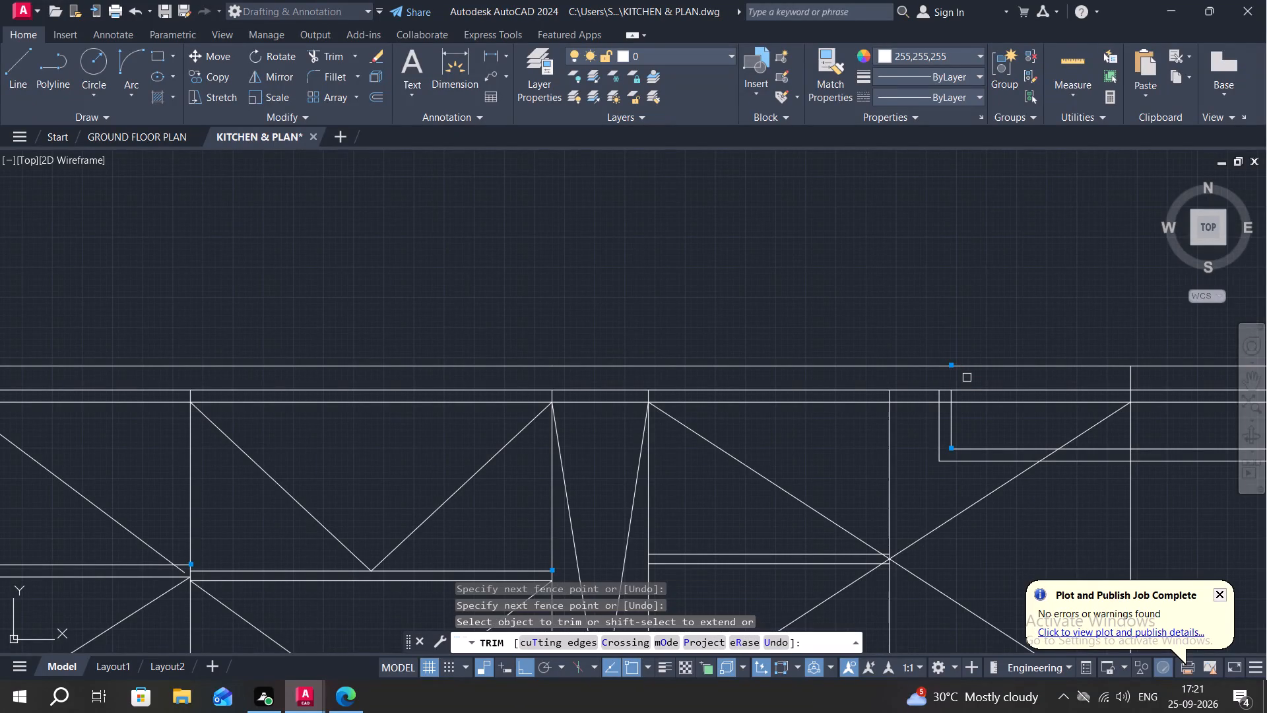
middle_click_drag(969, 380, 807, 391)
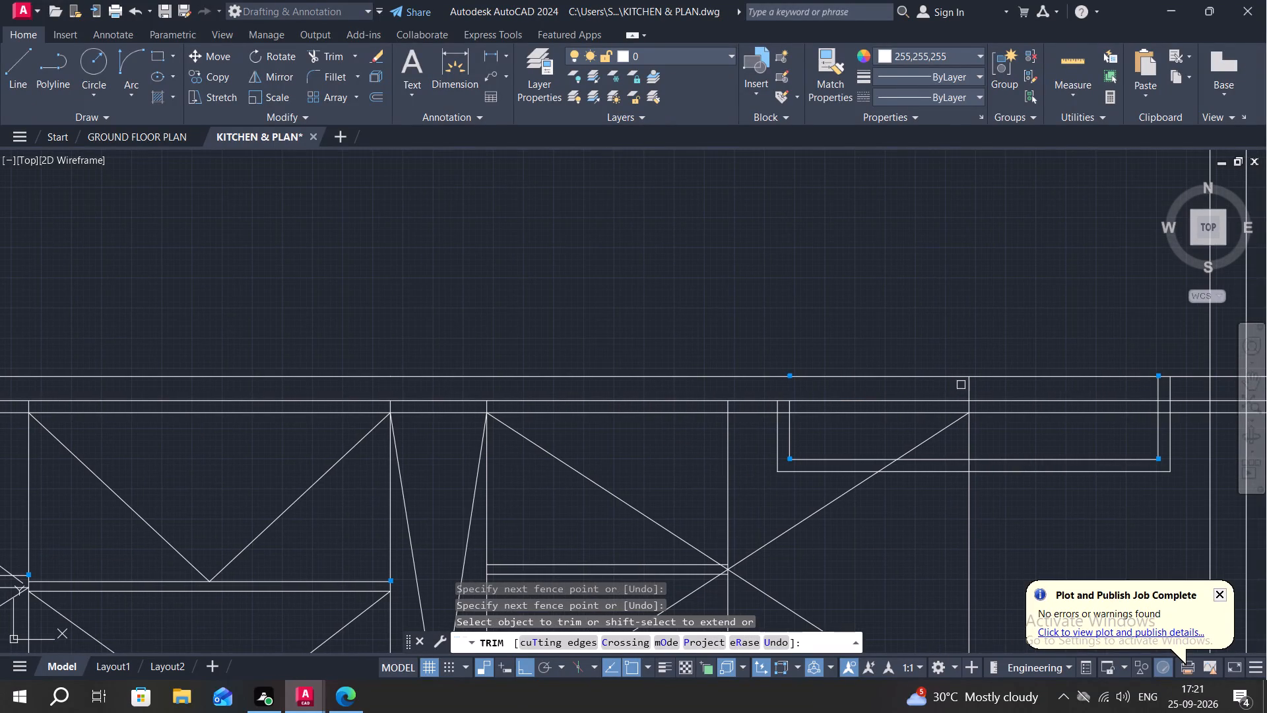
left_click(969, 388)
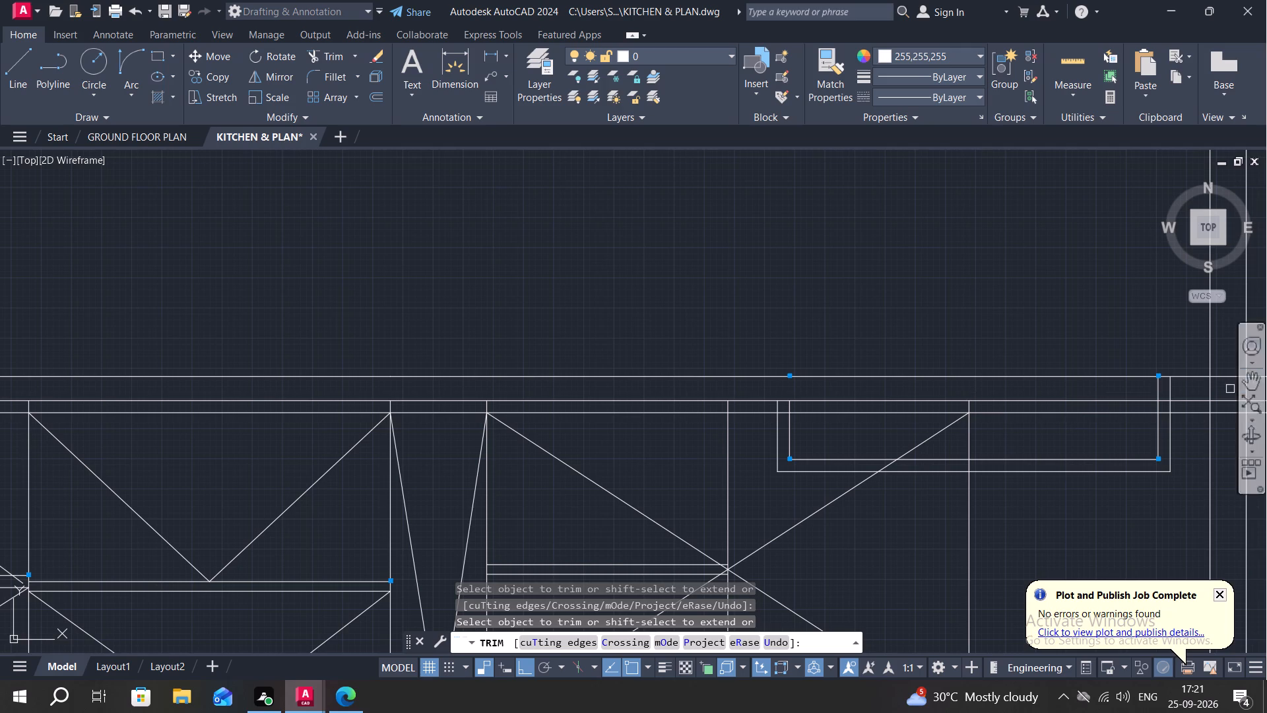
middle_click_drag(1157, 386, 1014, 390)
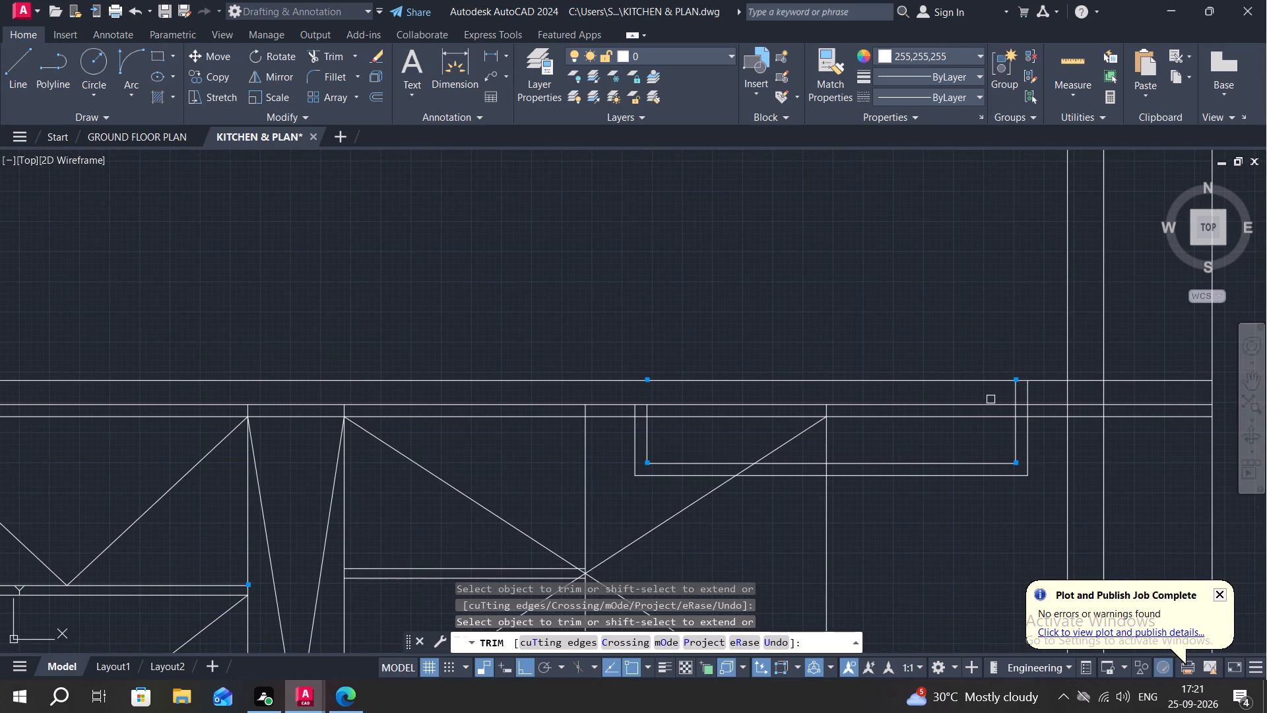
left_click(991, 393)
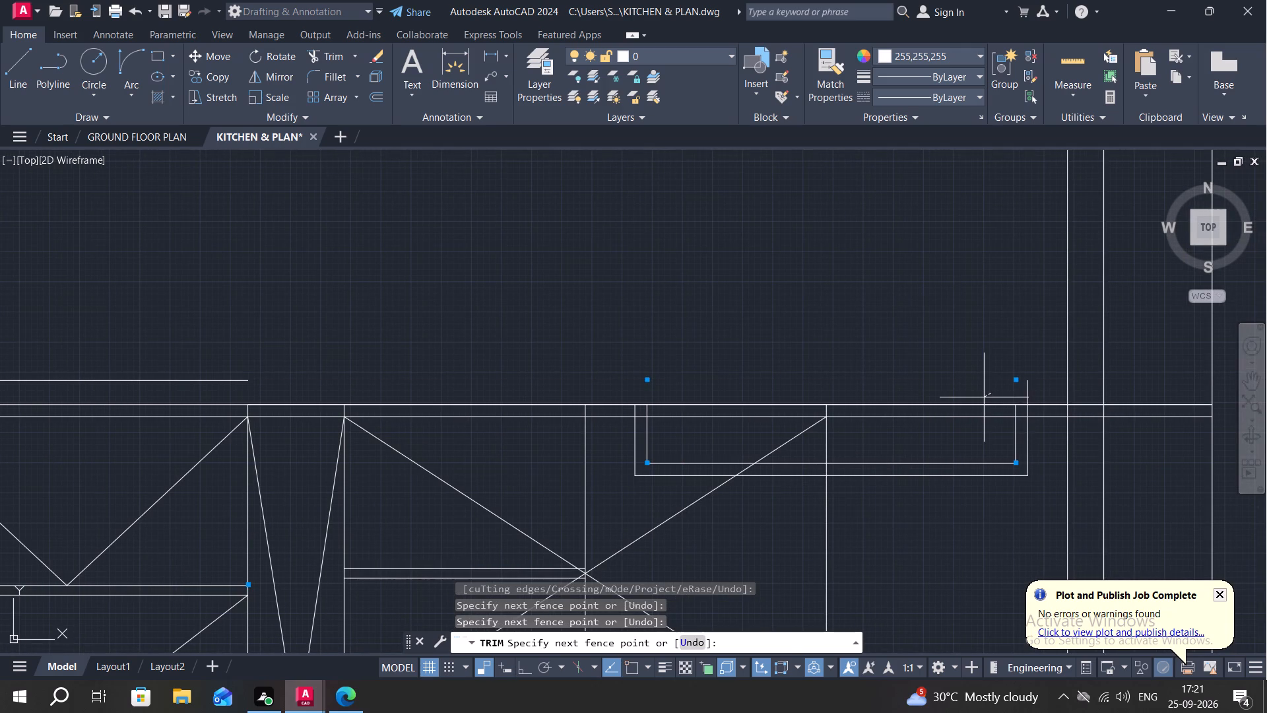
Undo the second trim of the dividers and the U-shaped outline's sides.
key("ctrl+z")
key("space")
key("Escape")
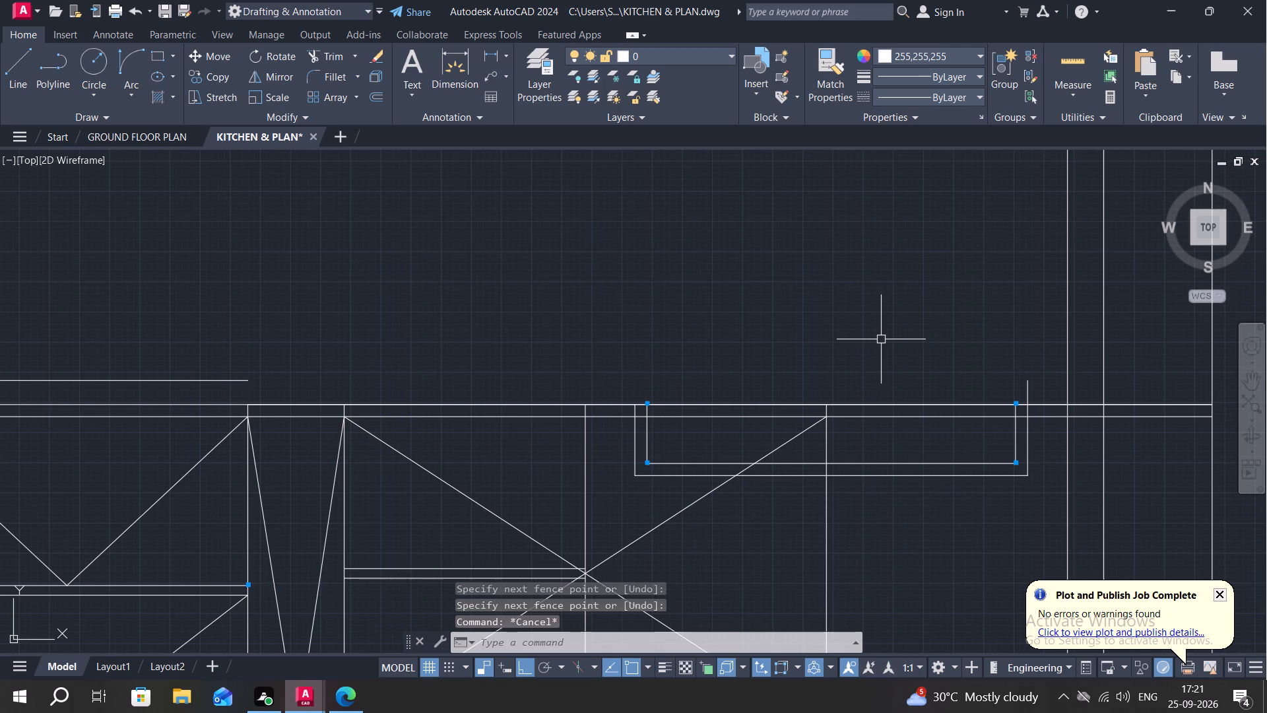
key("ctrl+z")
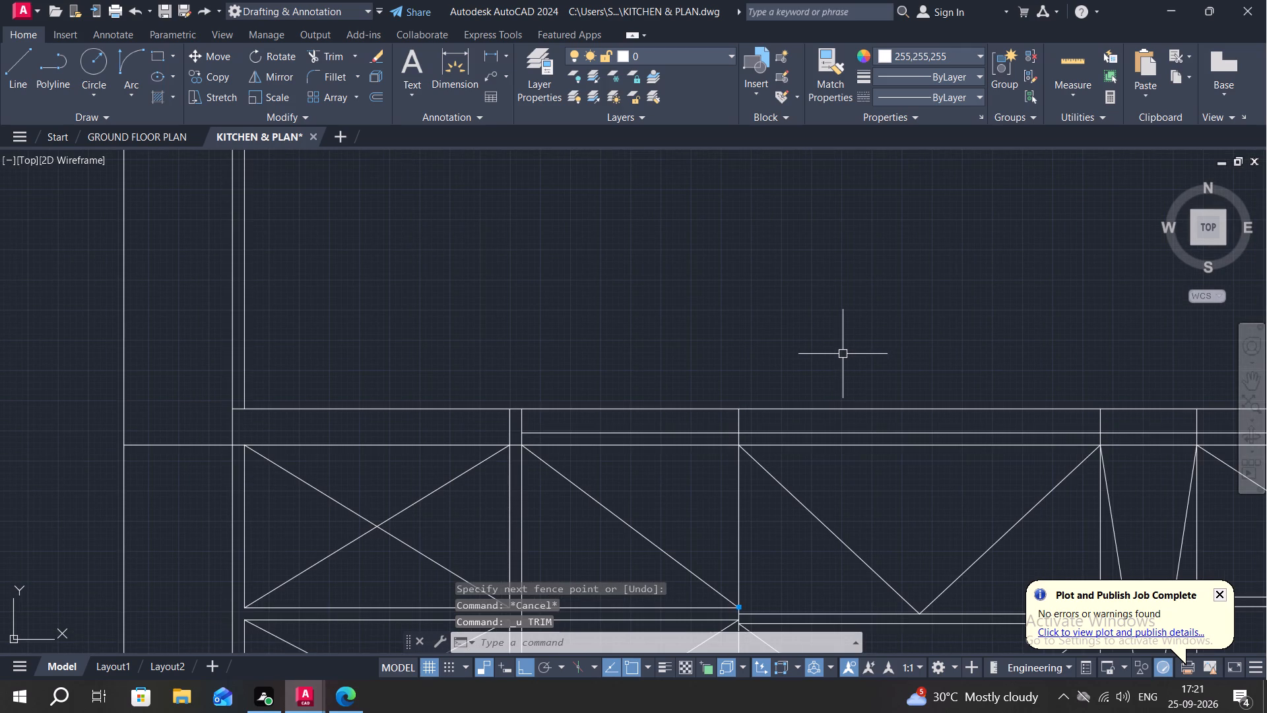
Trim the cell dividers and the U-shaped outline's sides between the top line and the offset line beneath it.
type("TR")
key("space")
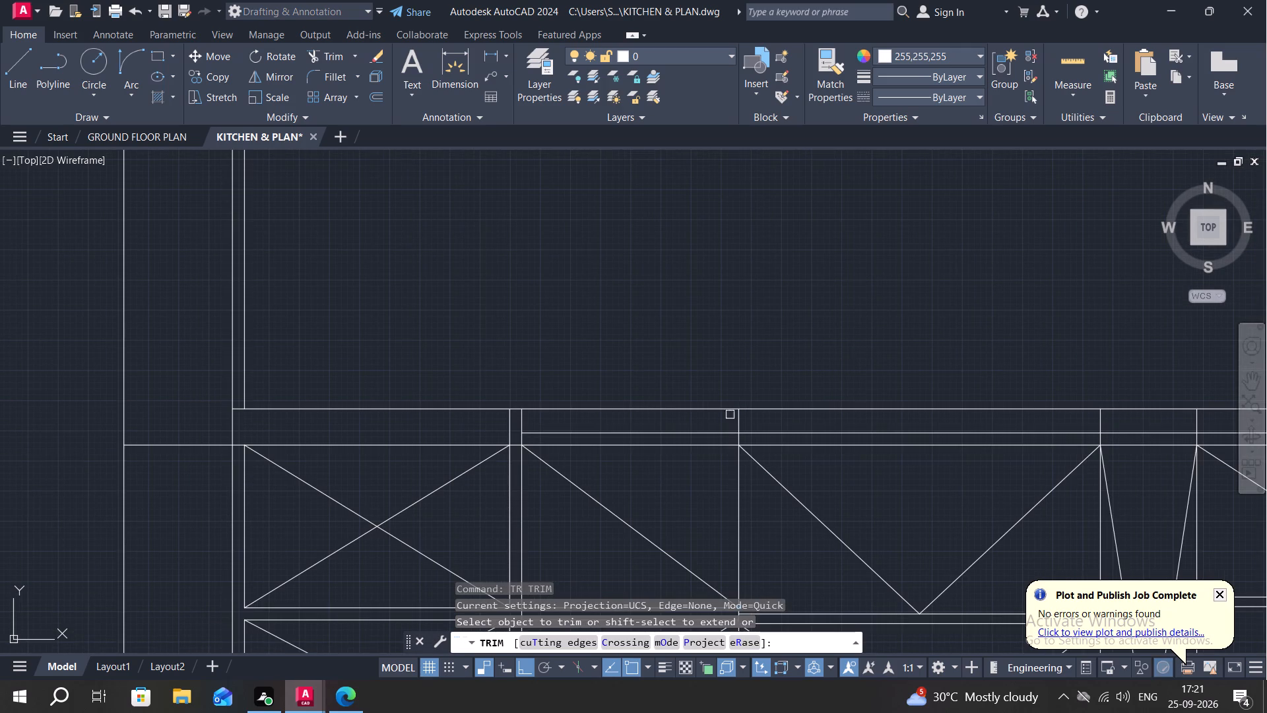
left_click(739, 418)
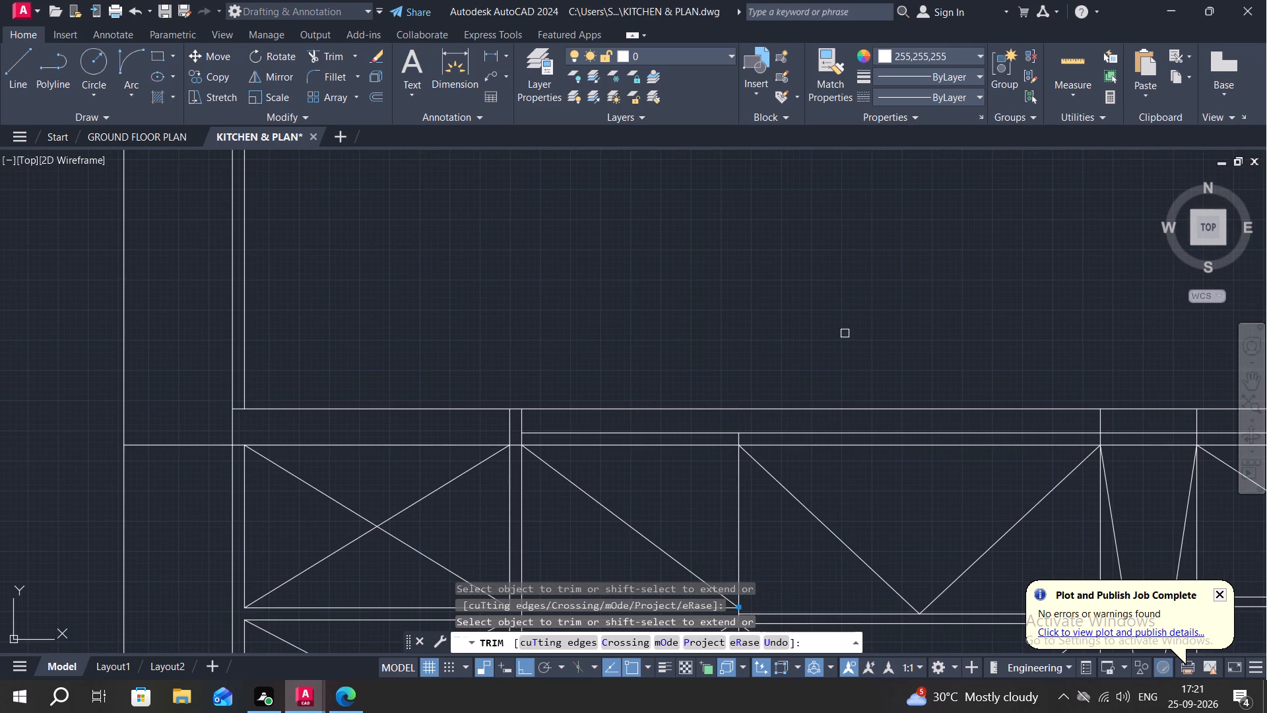
middle_click_drag(843, 331, 370, 302)
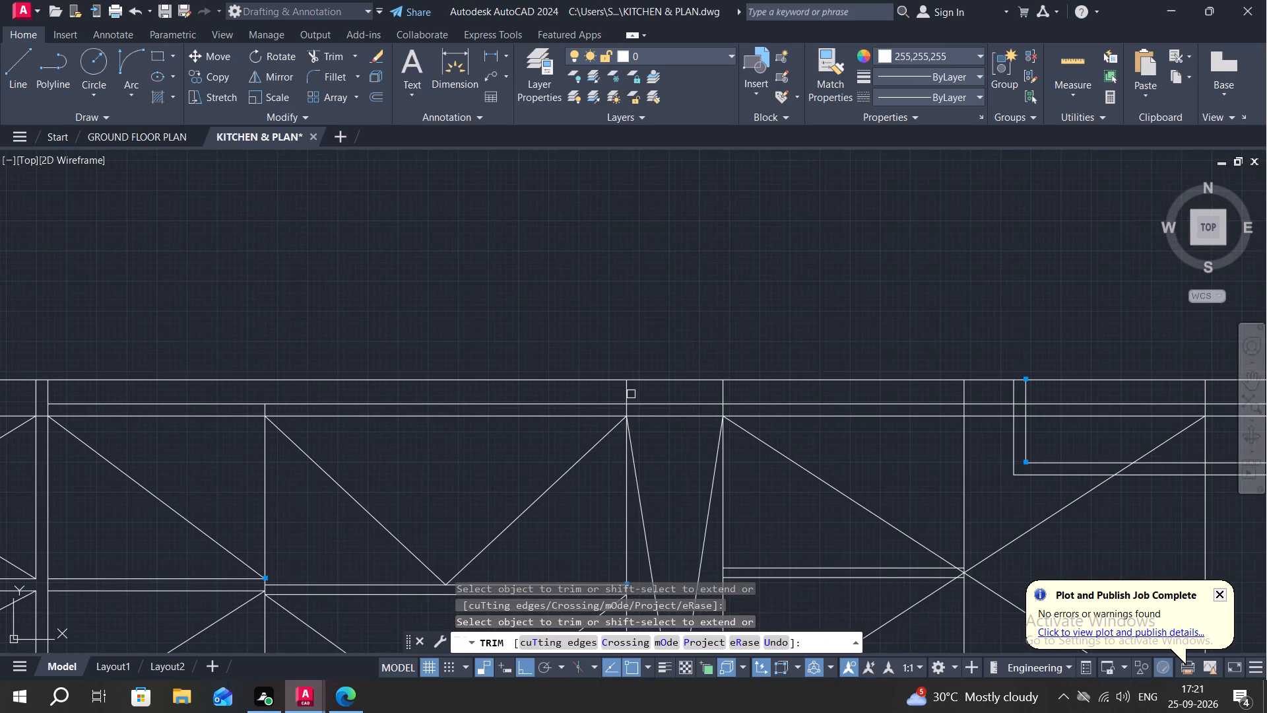
left_click(628, 394)
left_click(725, 389)
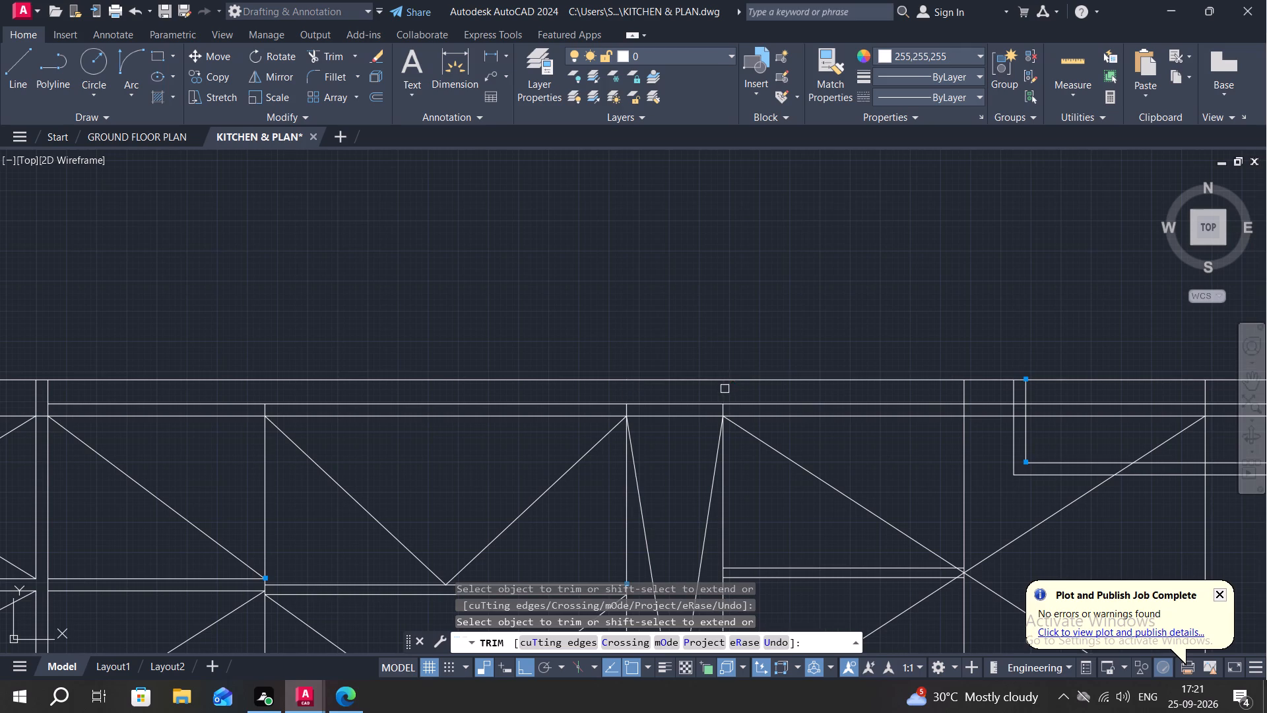
left_click(961, 396)
middle_click_drag(882, 301, 507, 289)
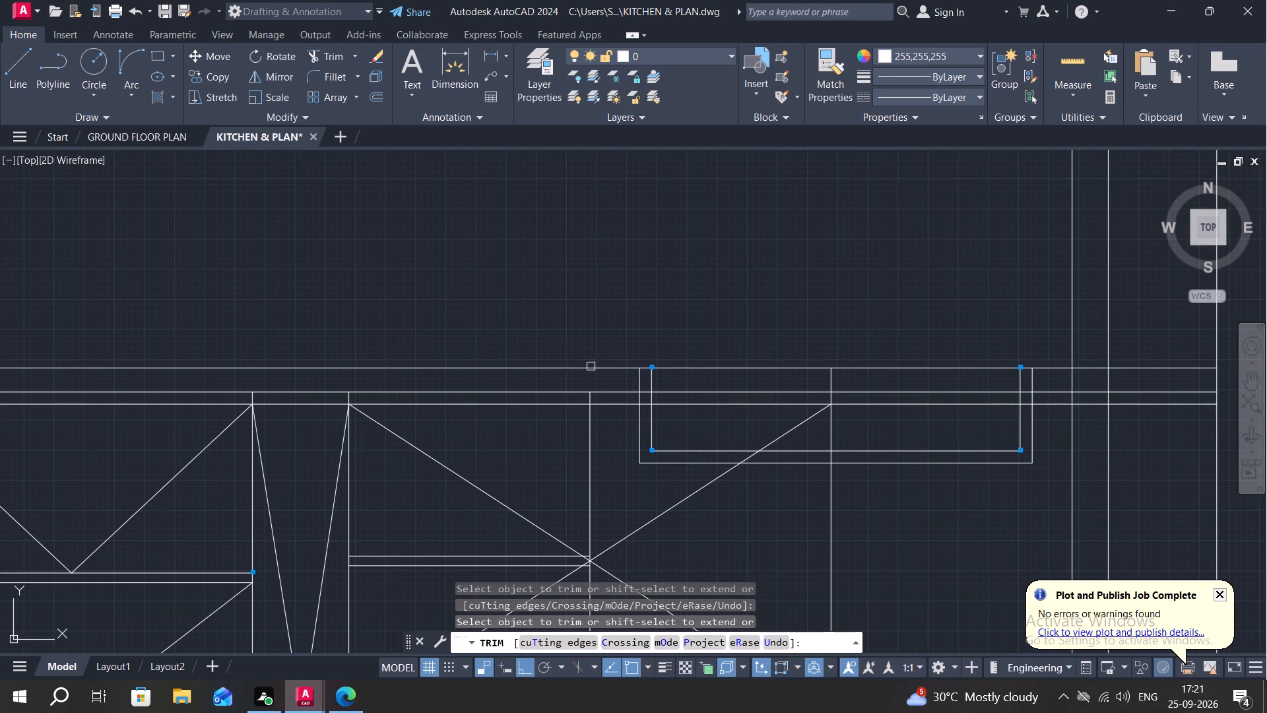
left_click(639, 378)
left_click(653, 374)
left_click(833, 379)
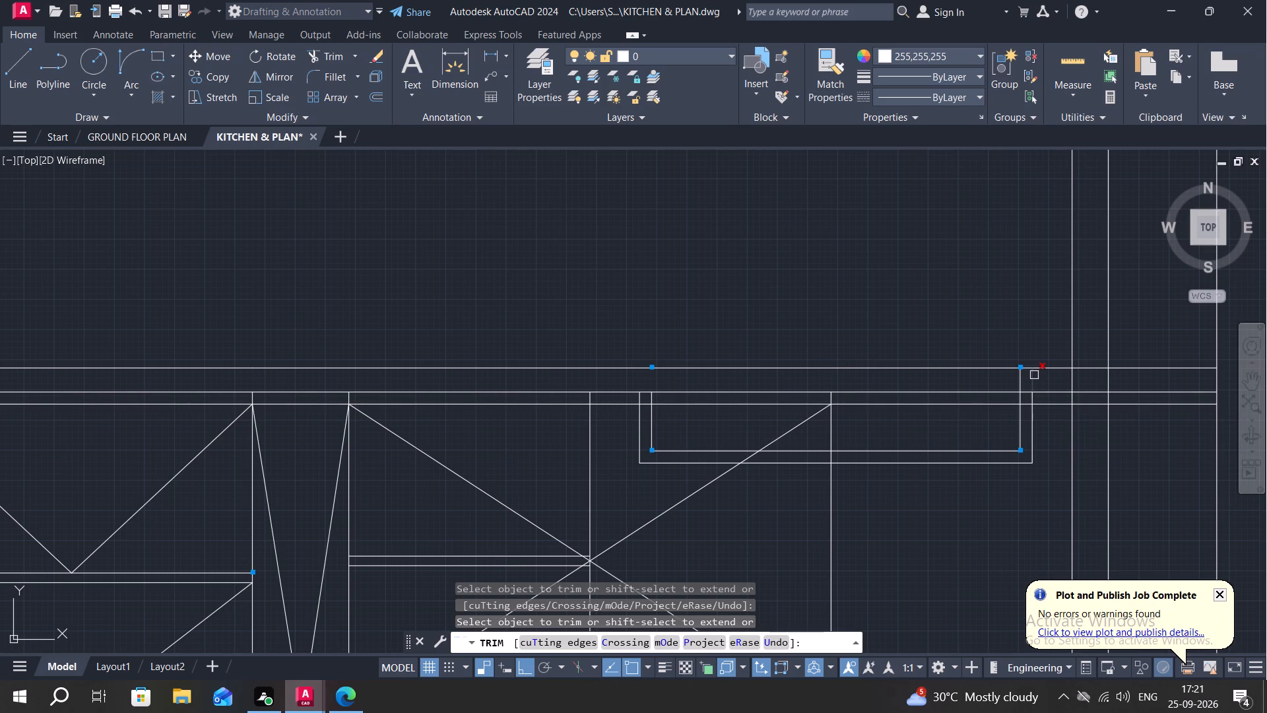
left_click(1035, 375)
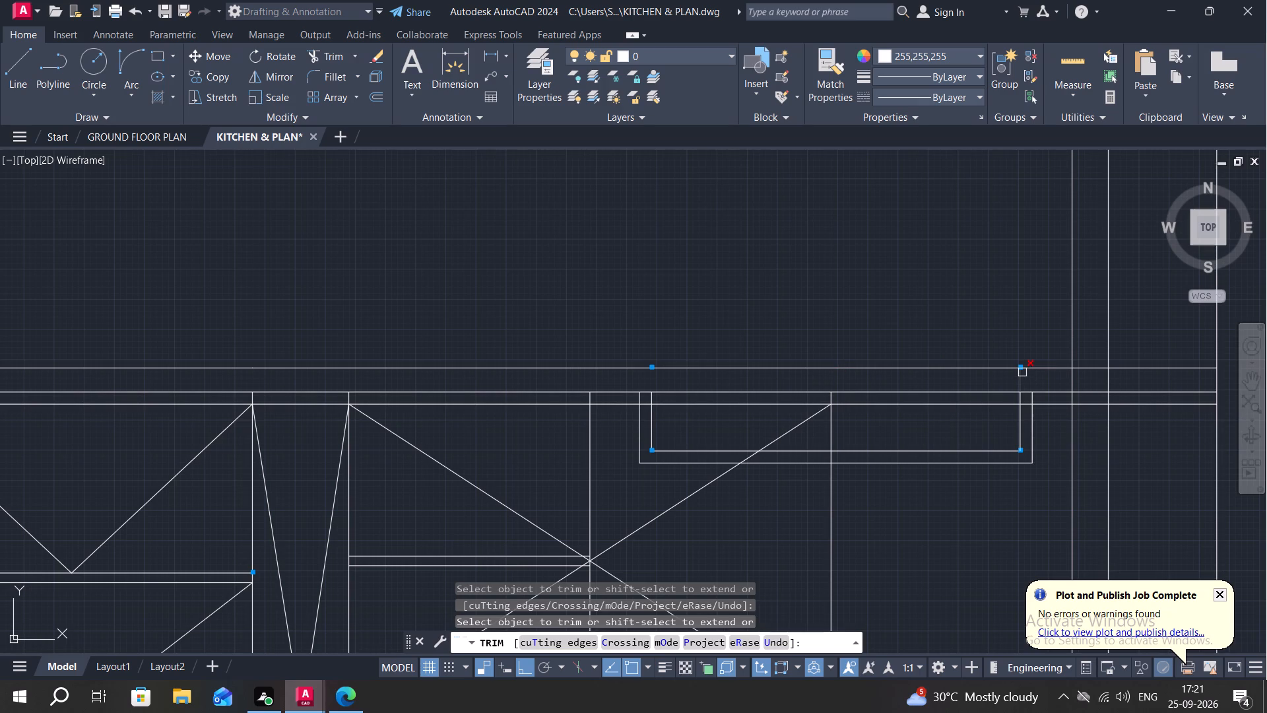
left_click(1023, 380)
key("Escape")
Extend both inner and outer sides of the U-shaped outline back up to the bottom row's top line.
scroll(979, 348, "down", 1)
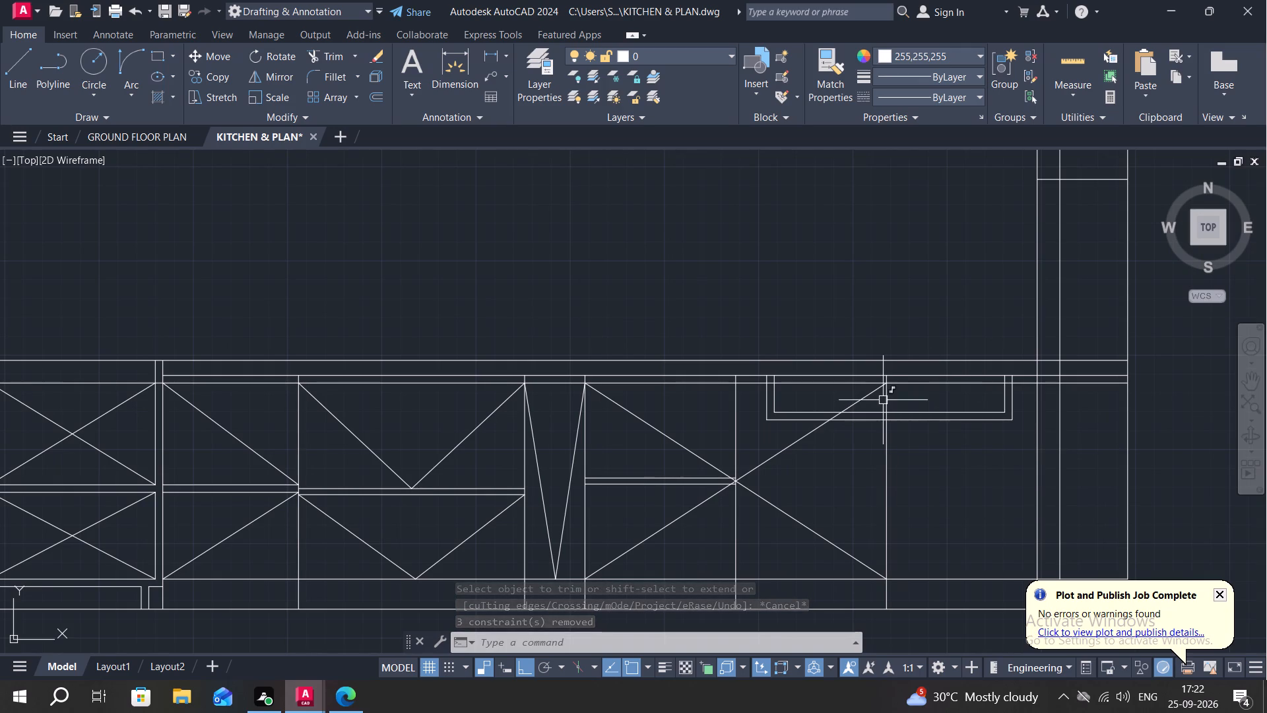
key("e")
key("x")
key("space")
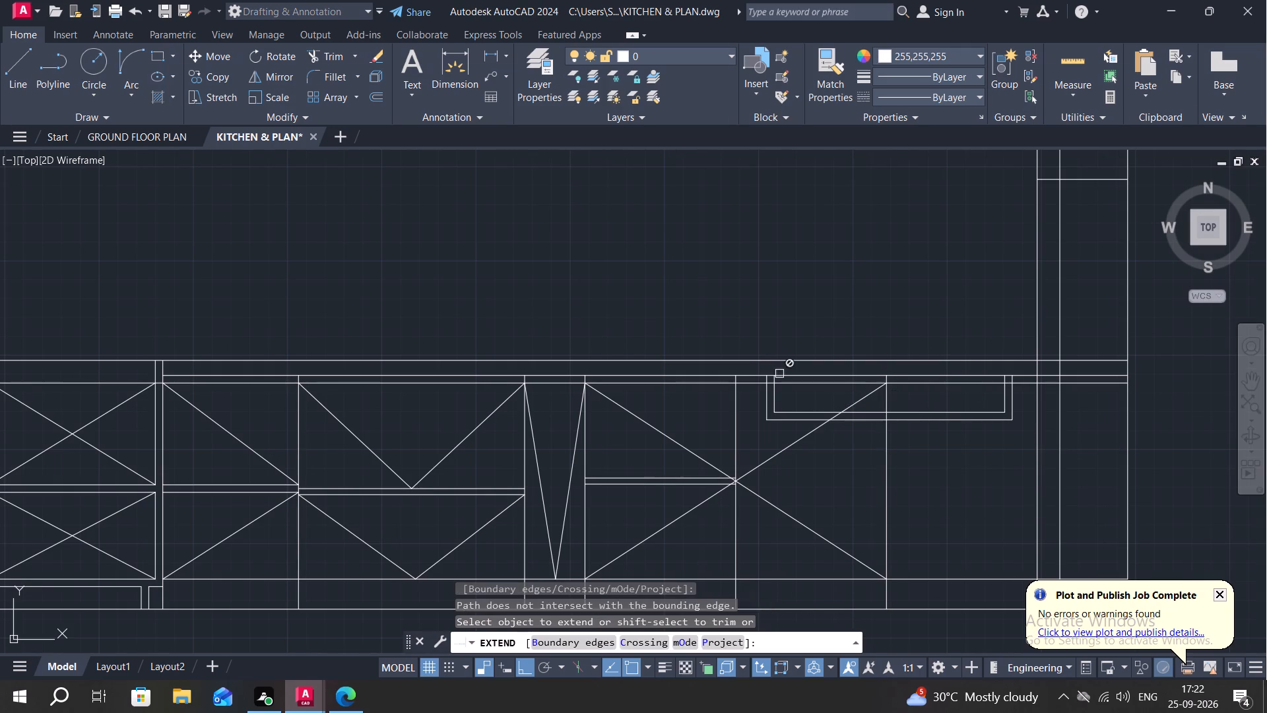
scroll(779, 374, "up", 1)
left_click(760, 400)
left_click(771, 398)
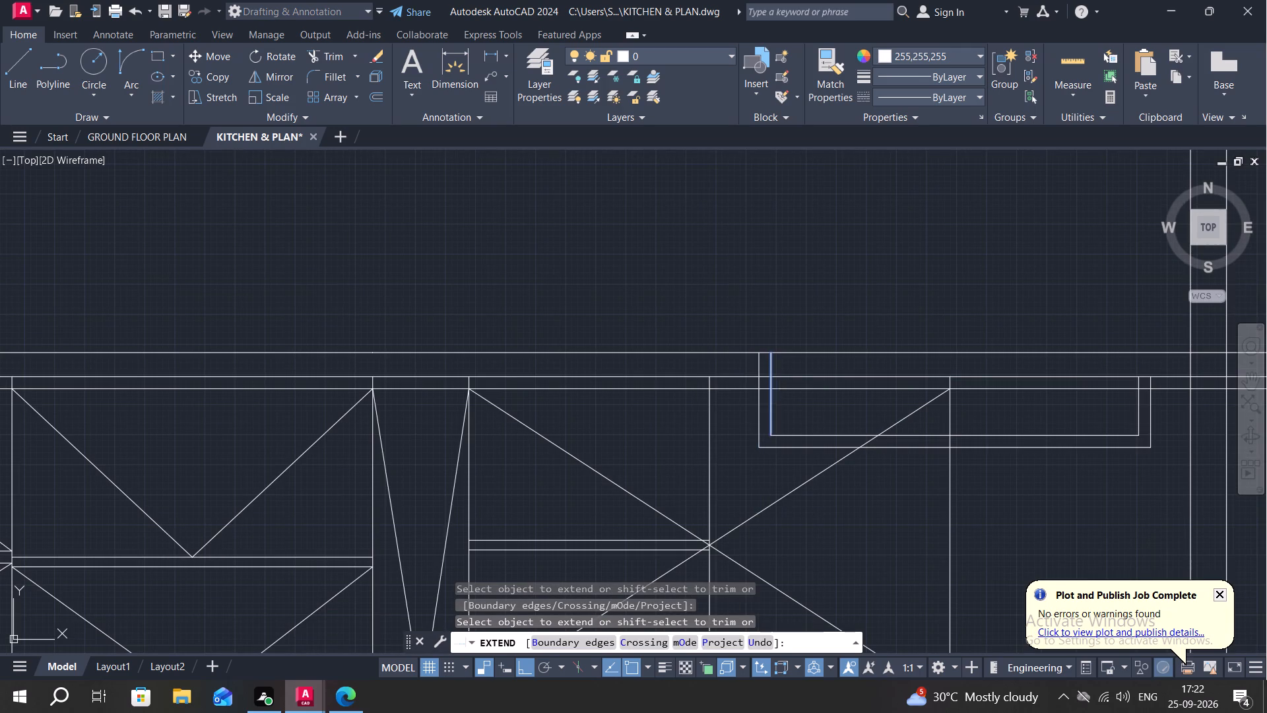
left_click(1142, 384)
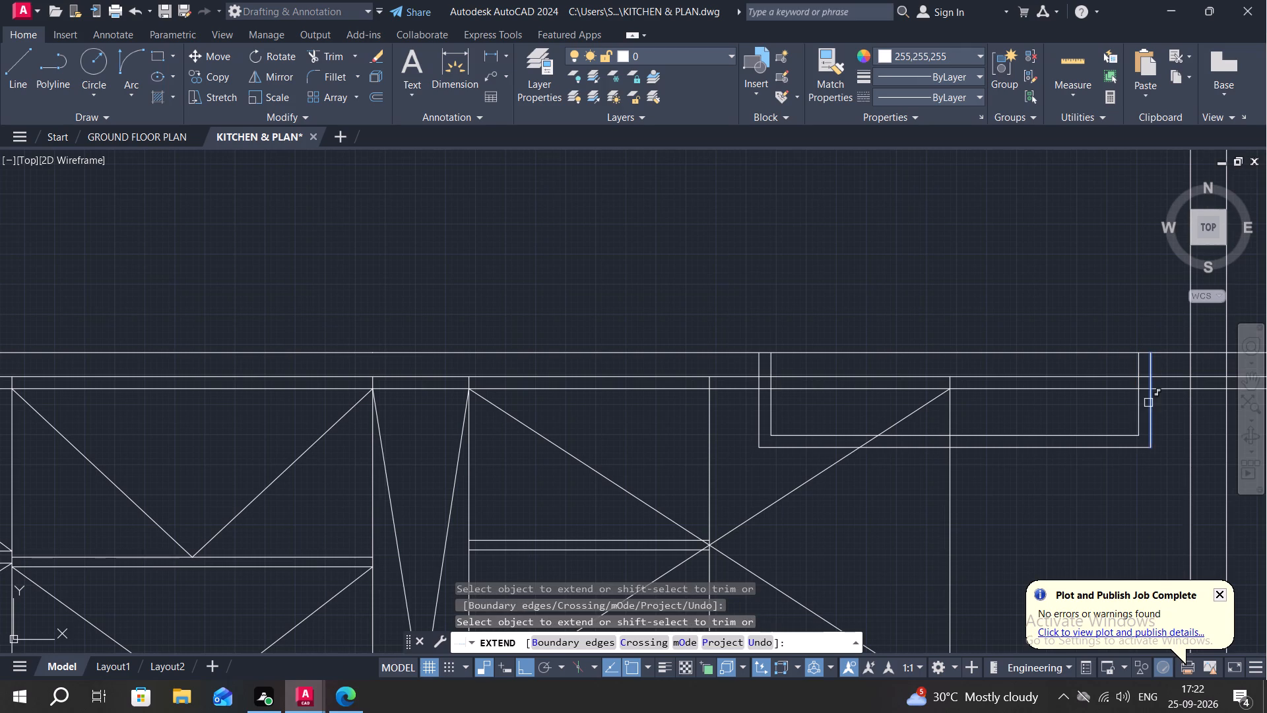
left_click(1148, 403)
key("space")
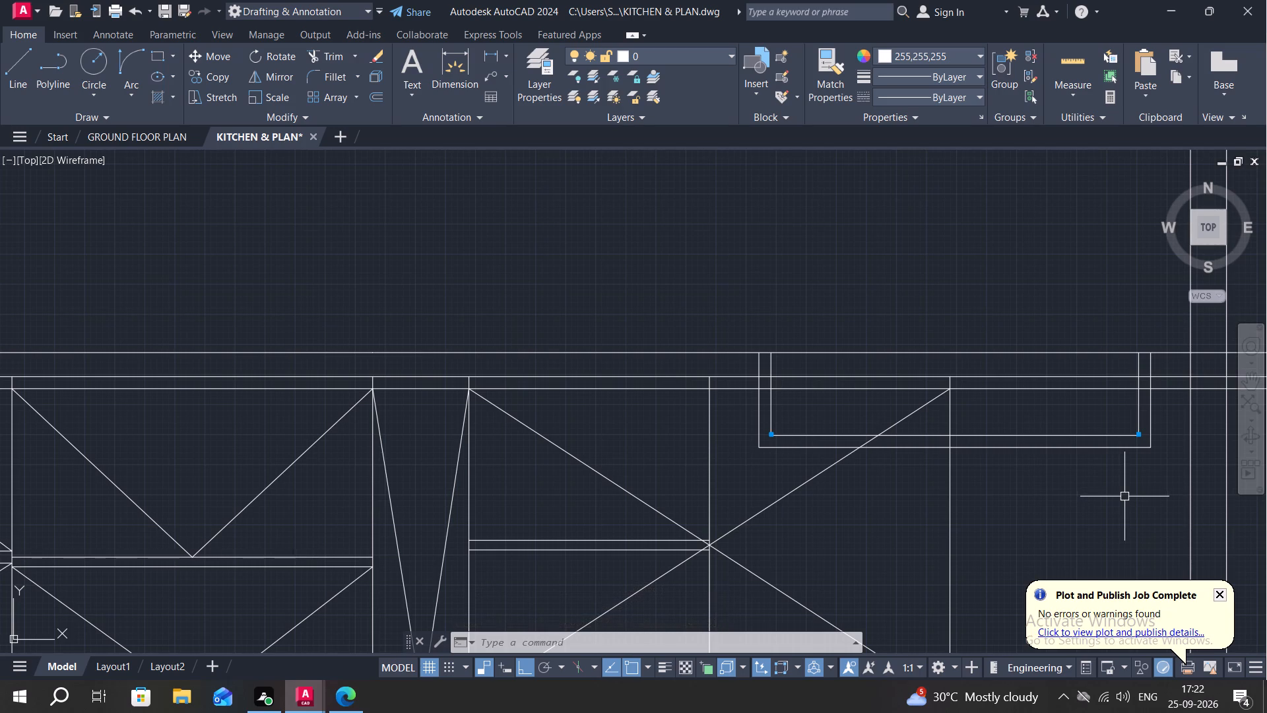
middle_click_drag(1126, 496, 1103, 479)
key("Escape")
At the right column, trim the lower horizontal line between the two verticals and the inner vertical just below the offset line.
scroll(1102, 489, "down", 1)
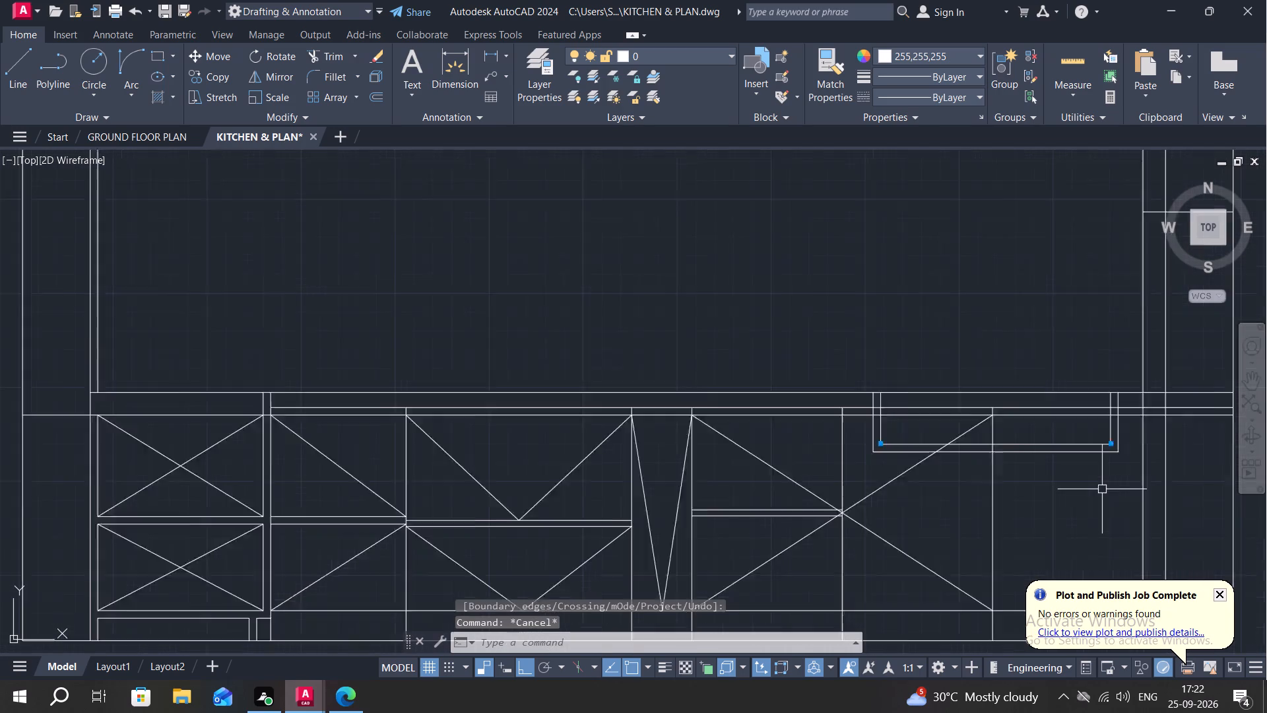
scroll(1102, 489, "down", 1)
scroll(1122, 442, "up", 2)
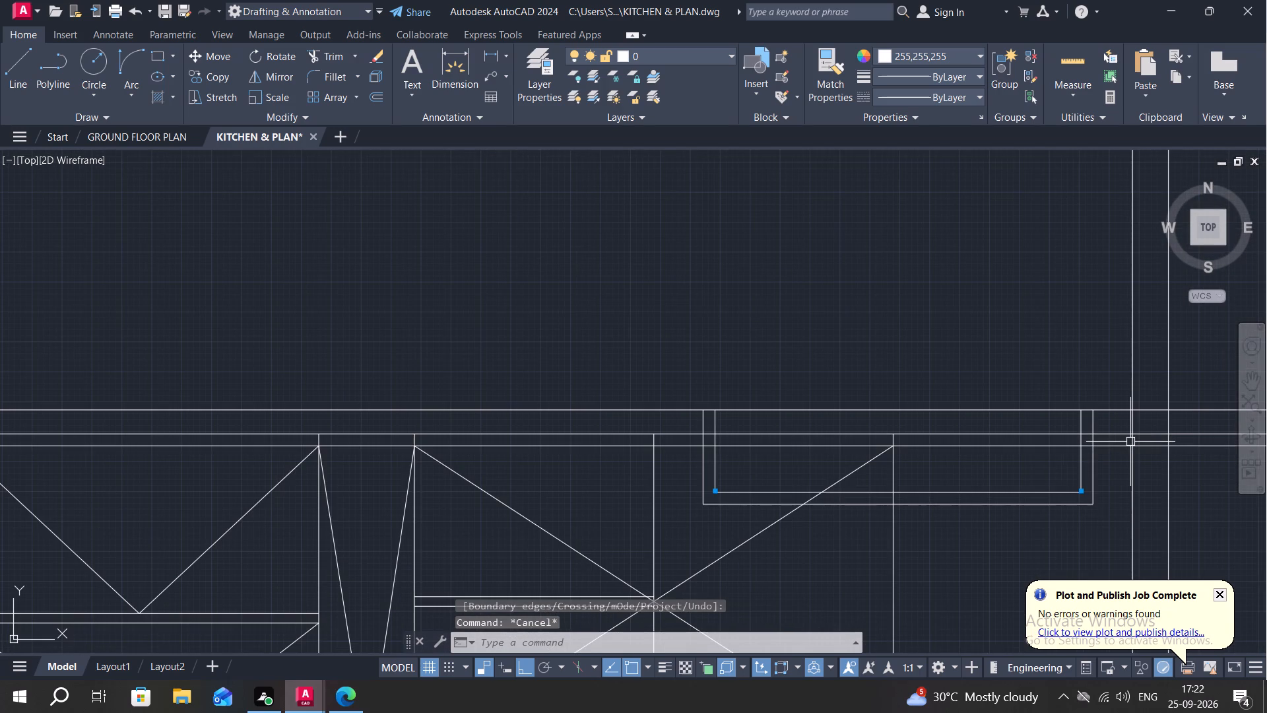
type("TR")
key("space")
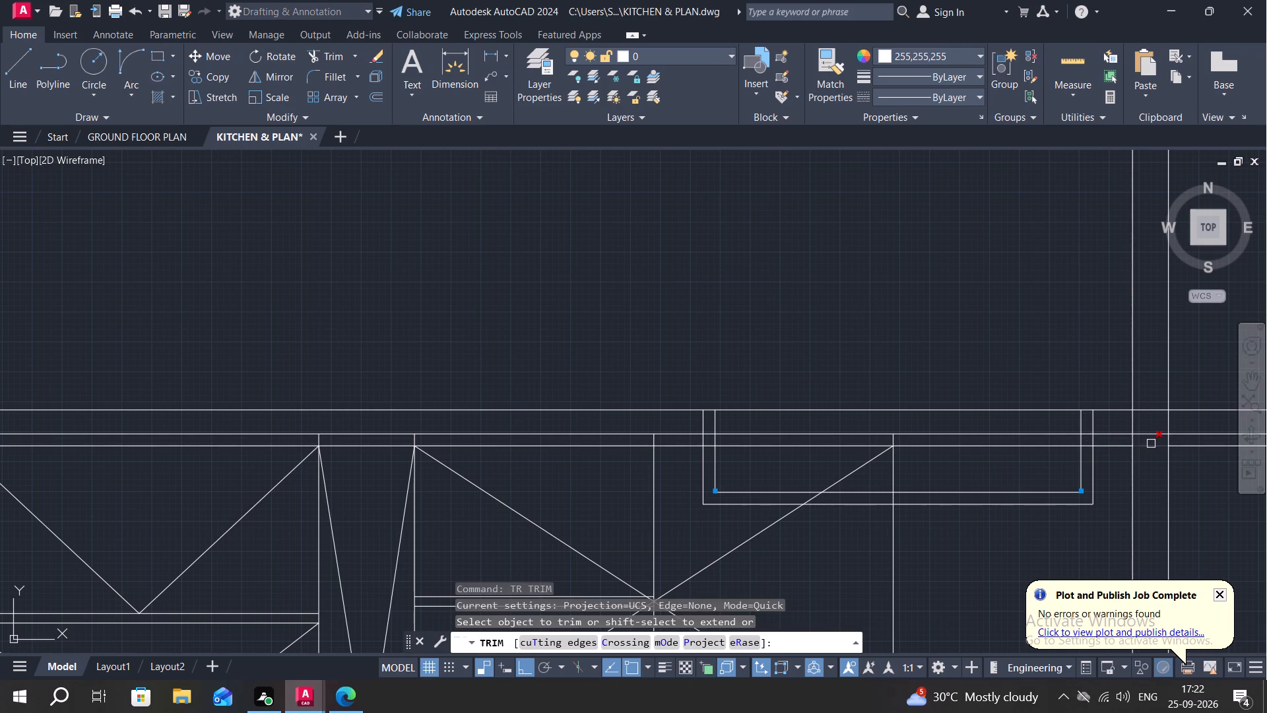
left_click(1151, 444)
scroll(1145, 436, "up", 3)
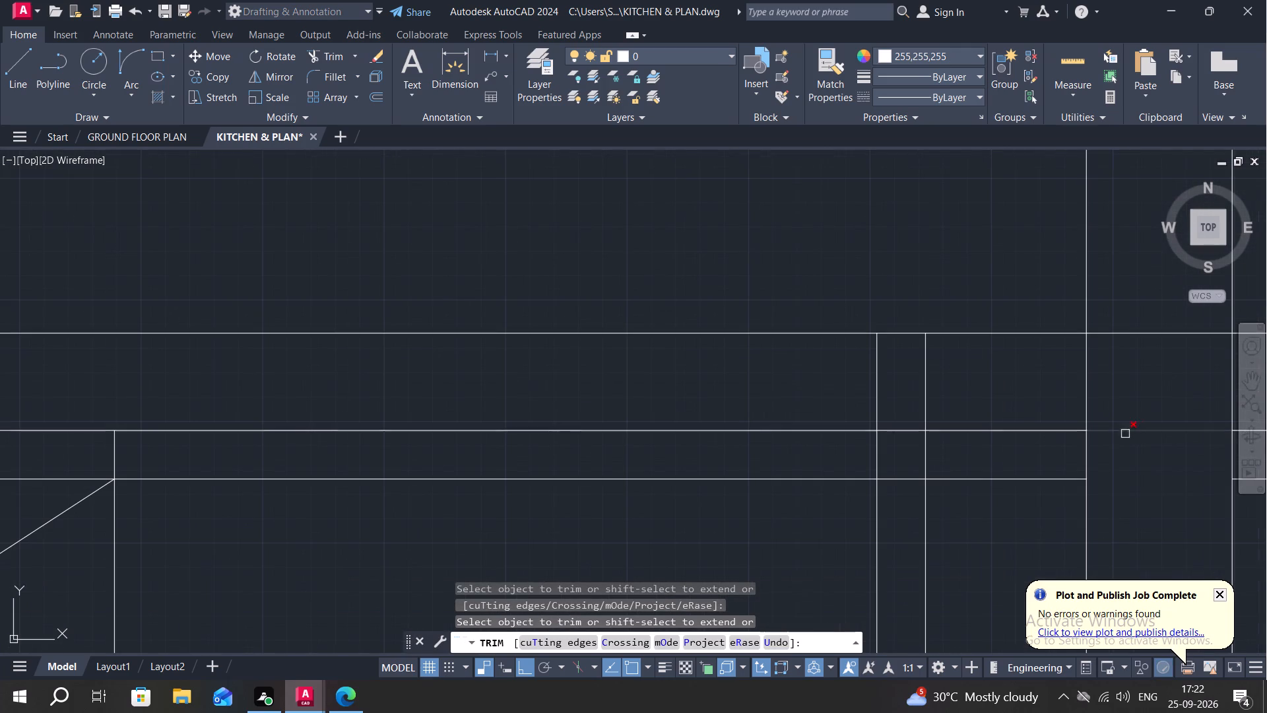
left_click(1088, 458)
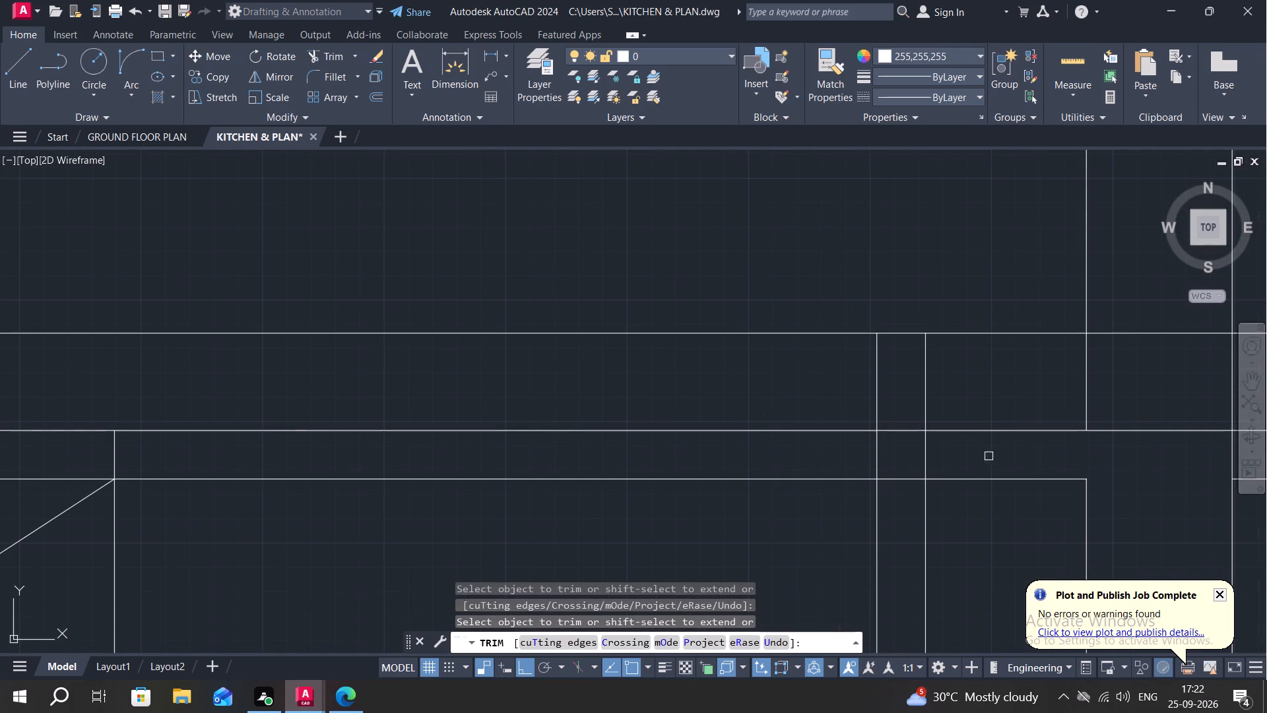
key("Escape")
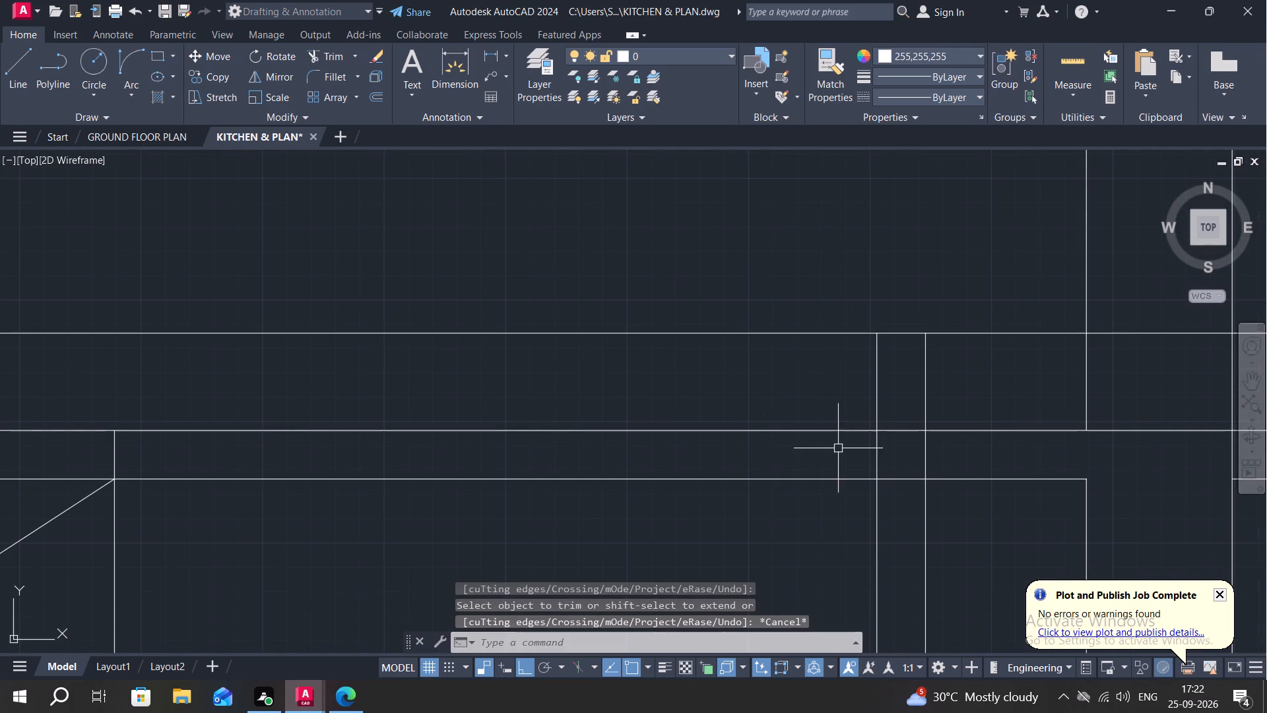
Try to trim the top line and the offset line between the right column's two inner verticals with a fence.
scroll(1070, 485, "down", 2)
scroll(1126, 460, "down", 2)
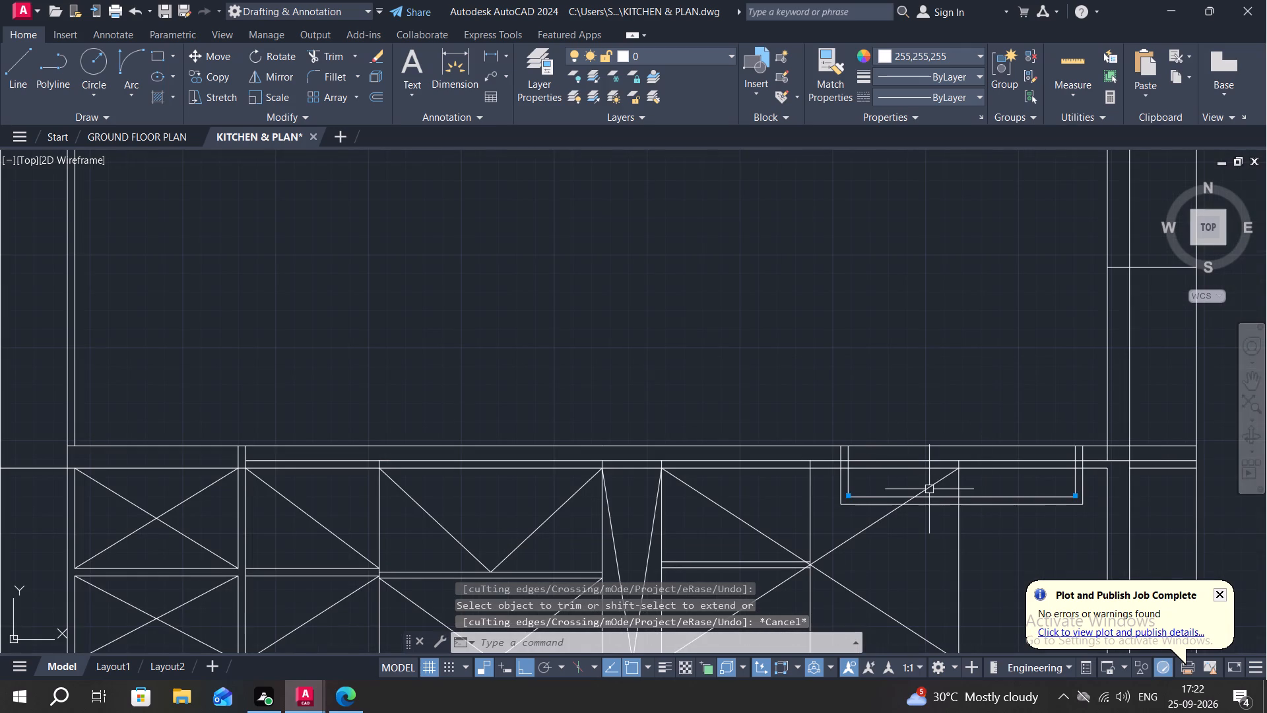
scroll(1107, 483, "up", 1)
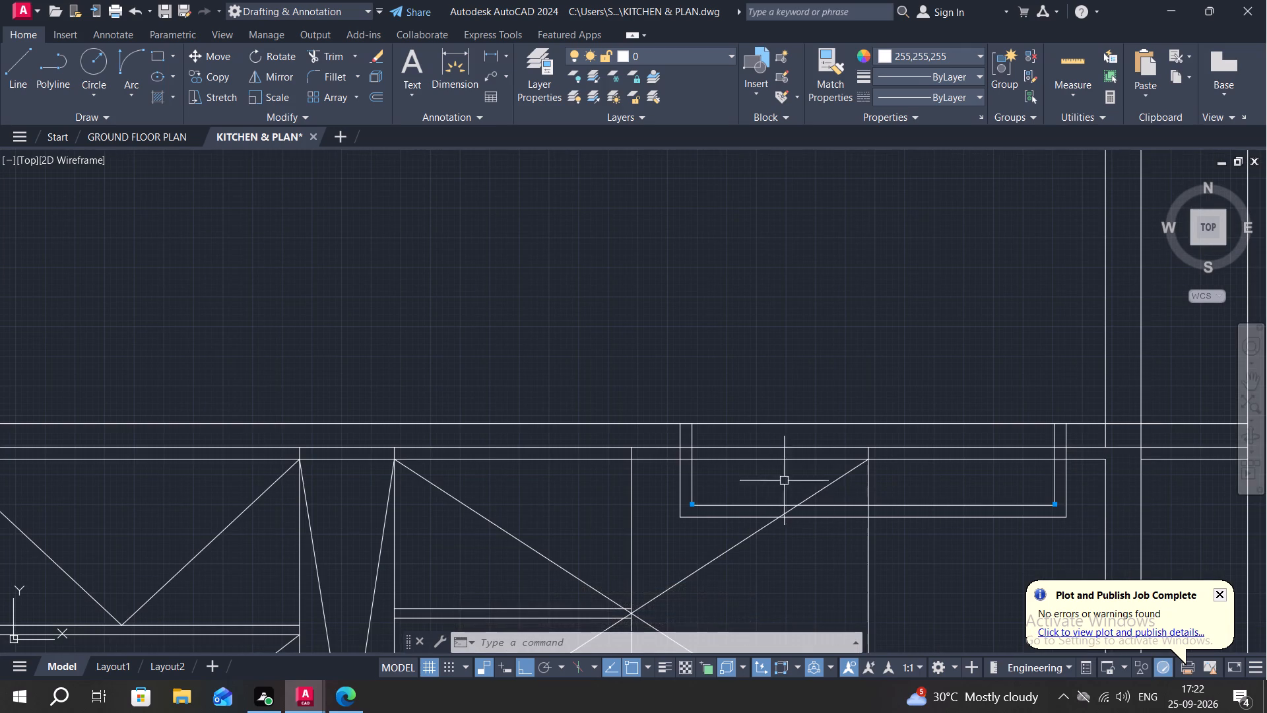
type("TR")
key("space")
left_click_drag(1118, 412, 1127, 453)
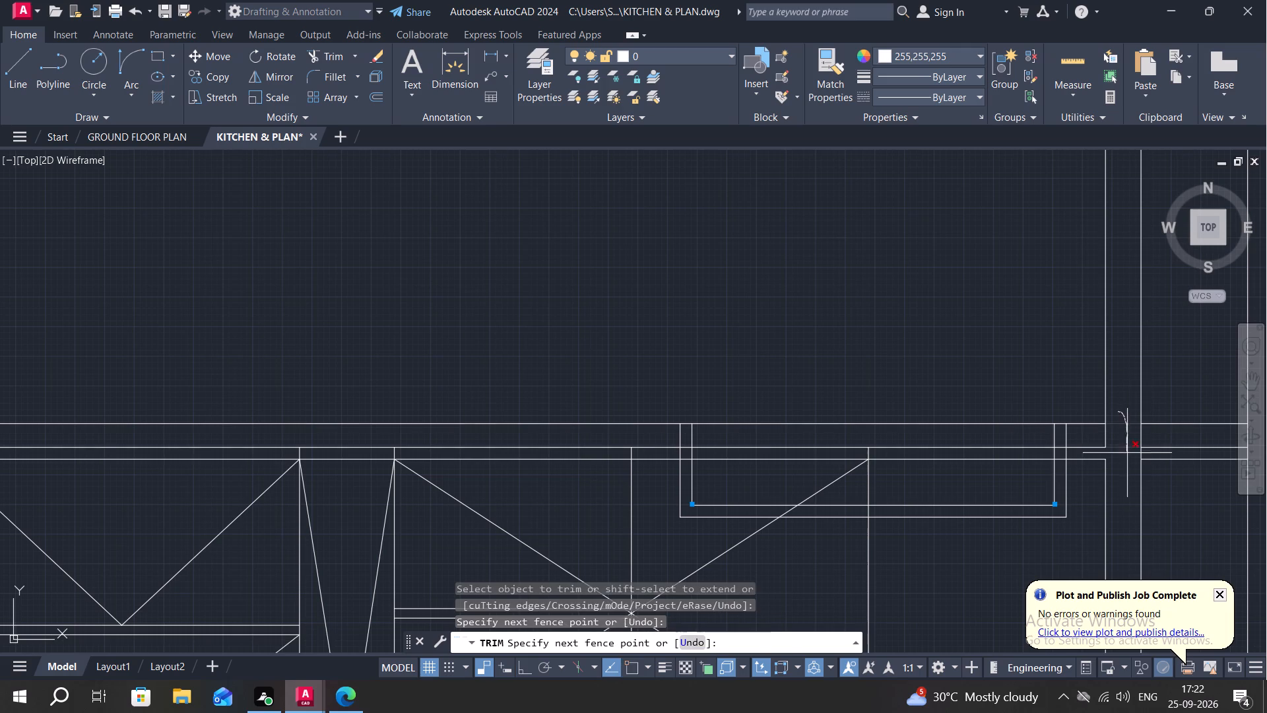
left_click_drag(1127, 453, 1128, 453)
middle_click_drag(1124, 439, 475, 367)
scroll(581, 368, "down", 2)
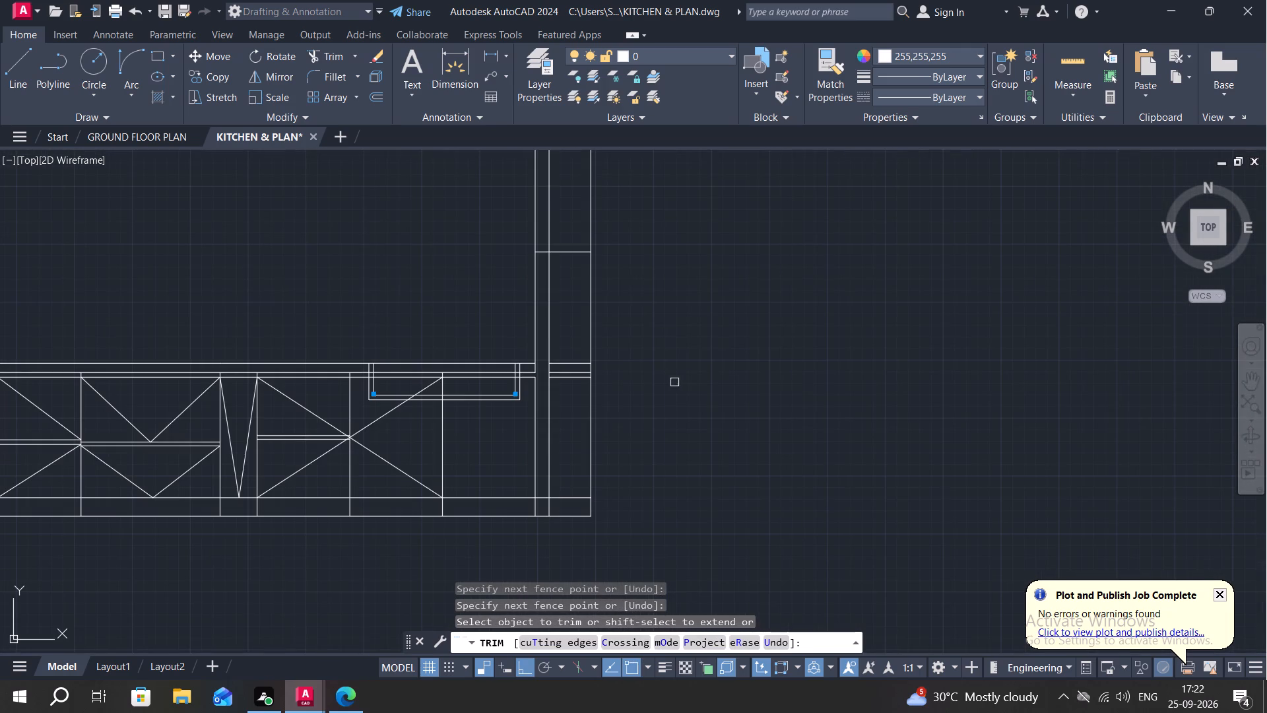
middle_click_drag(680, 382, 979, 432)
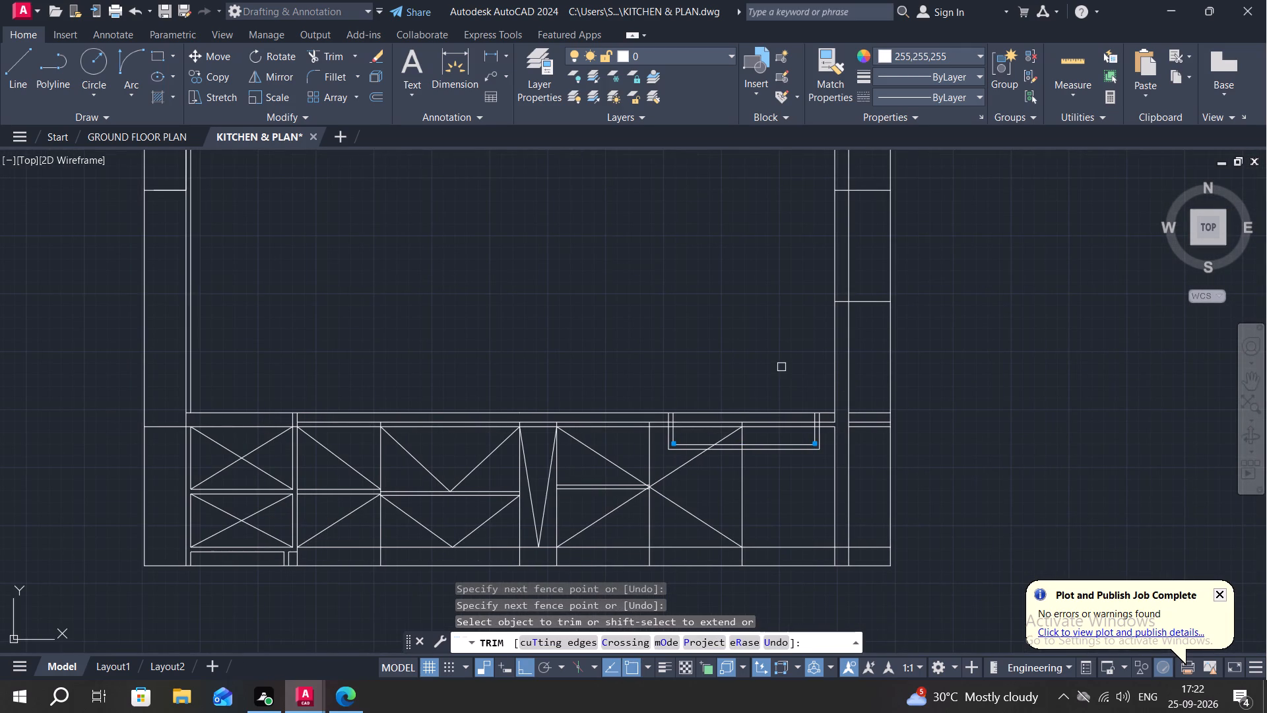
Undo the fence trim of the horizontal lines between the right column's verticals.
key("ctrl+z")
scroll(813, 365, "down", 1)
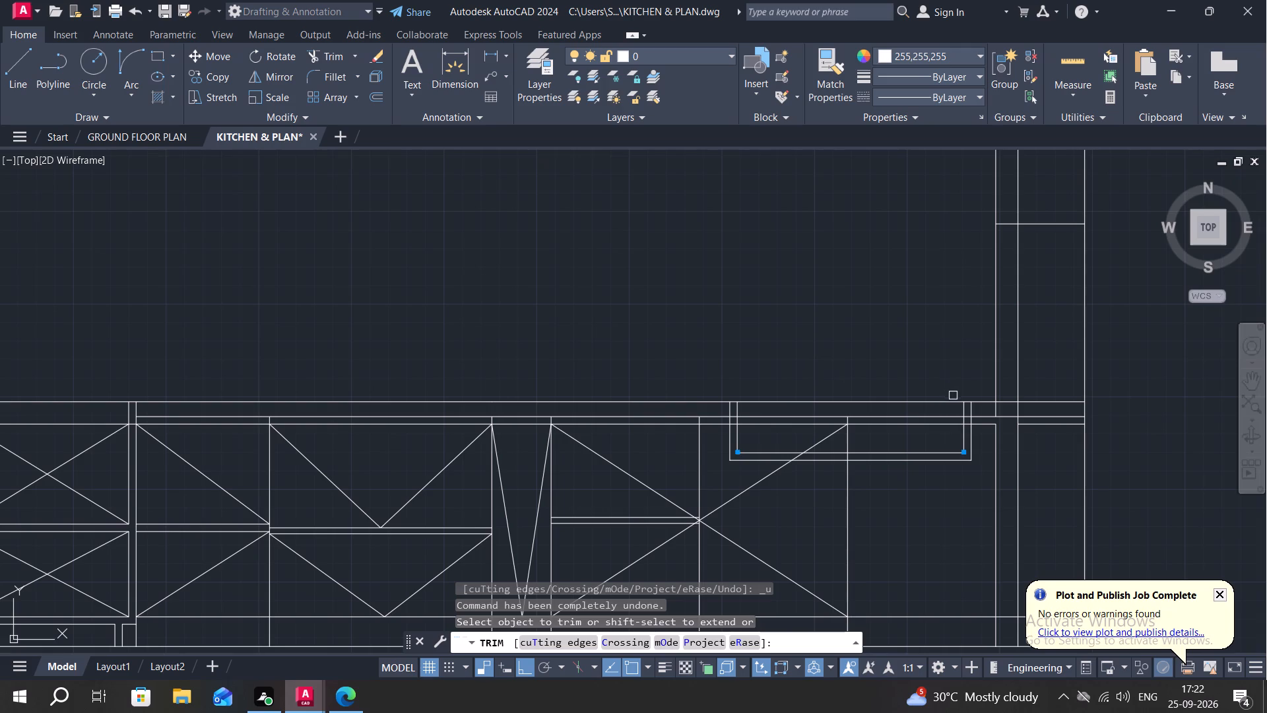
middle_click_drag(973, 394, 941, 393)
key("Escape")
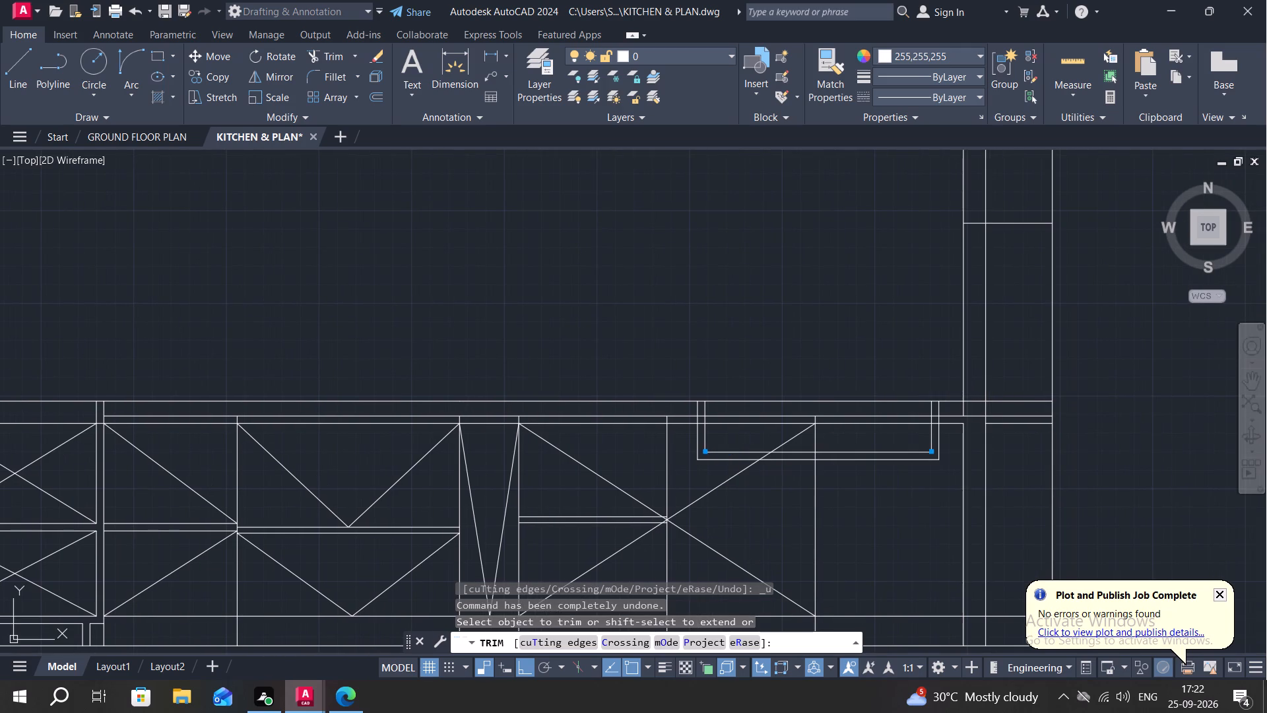
Trim the right column's innermost vertical between the top and offset lines, and erase its remaining length above the row.
type("TR")
key("space")
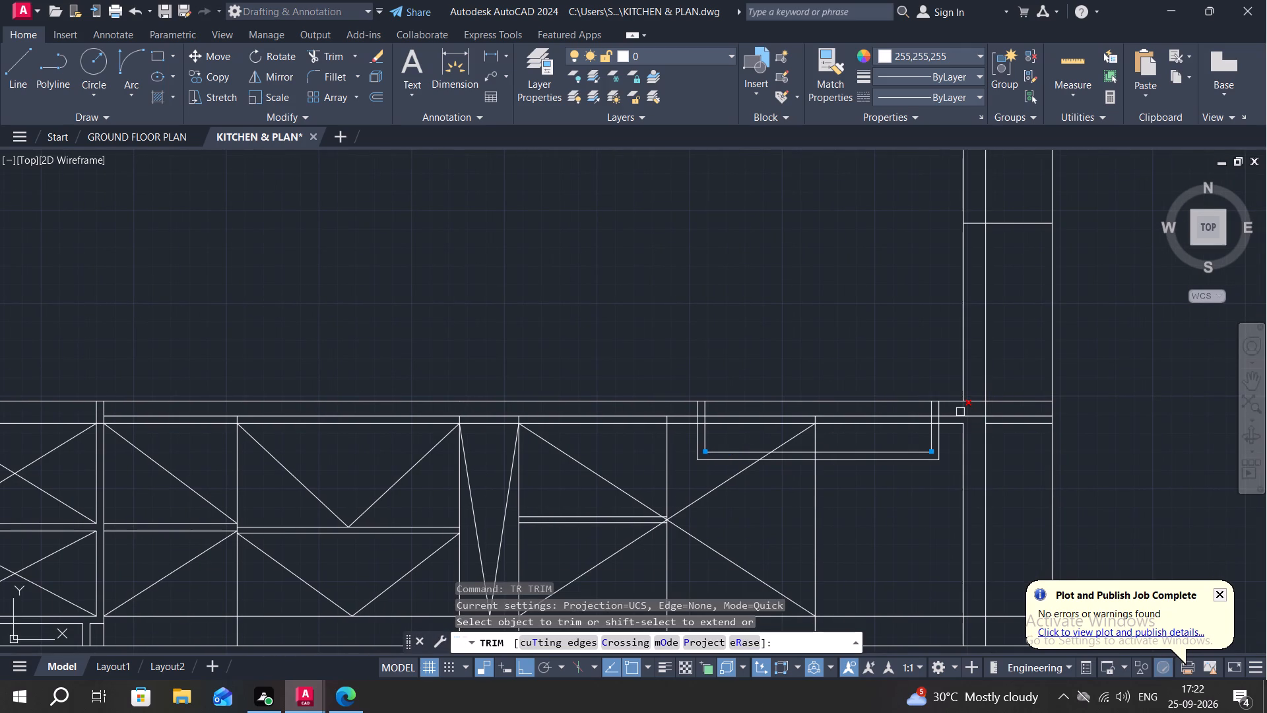
left_click(960, 412)
key("Escape")
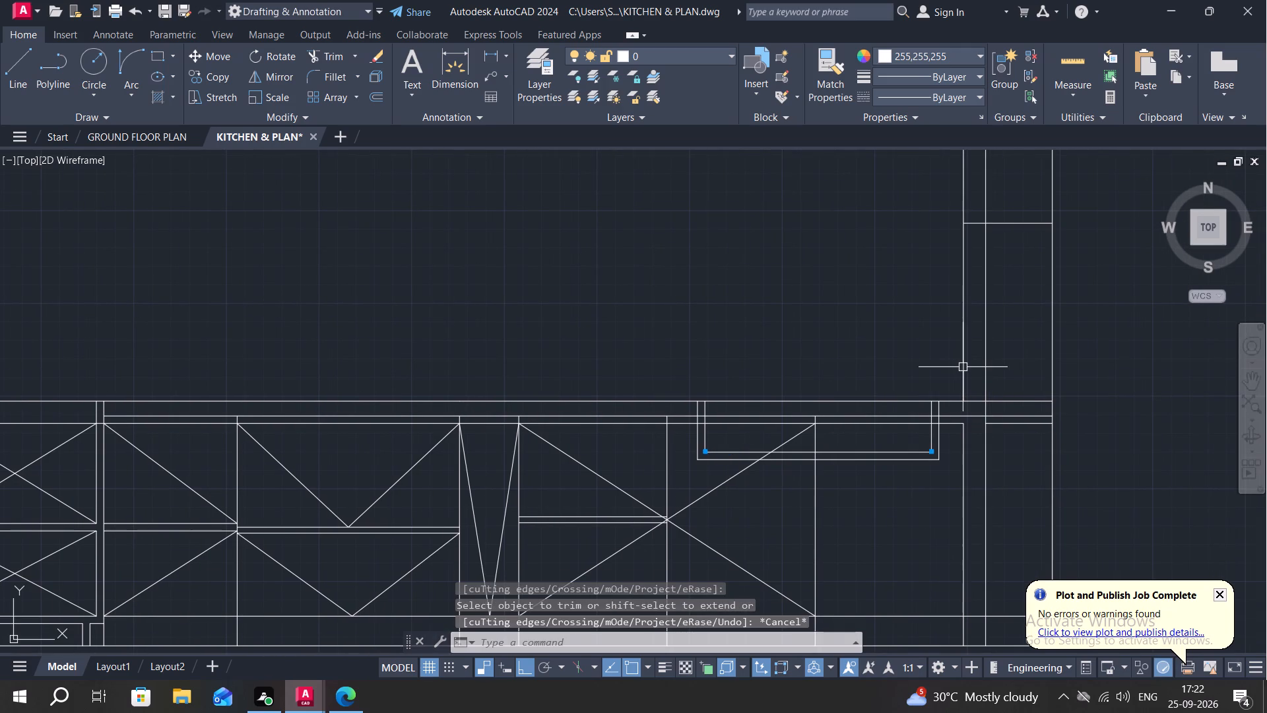
left_click(962, 366)
key("Delete")
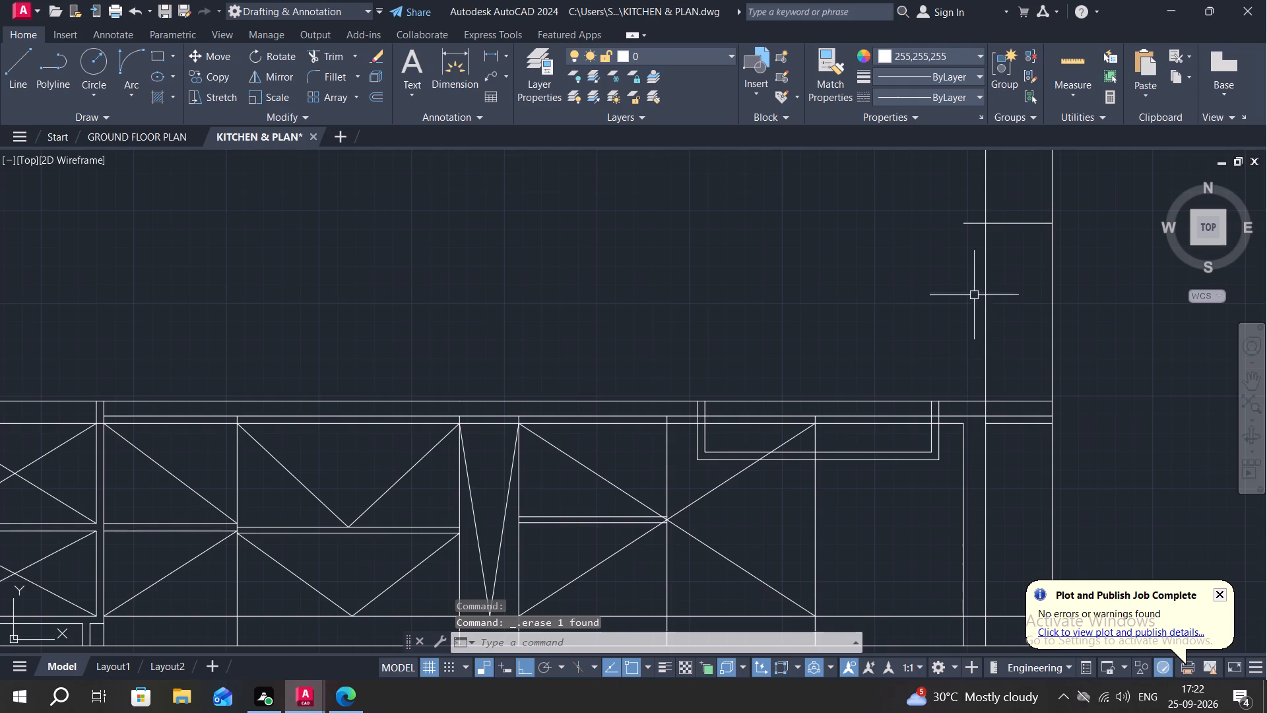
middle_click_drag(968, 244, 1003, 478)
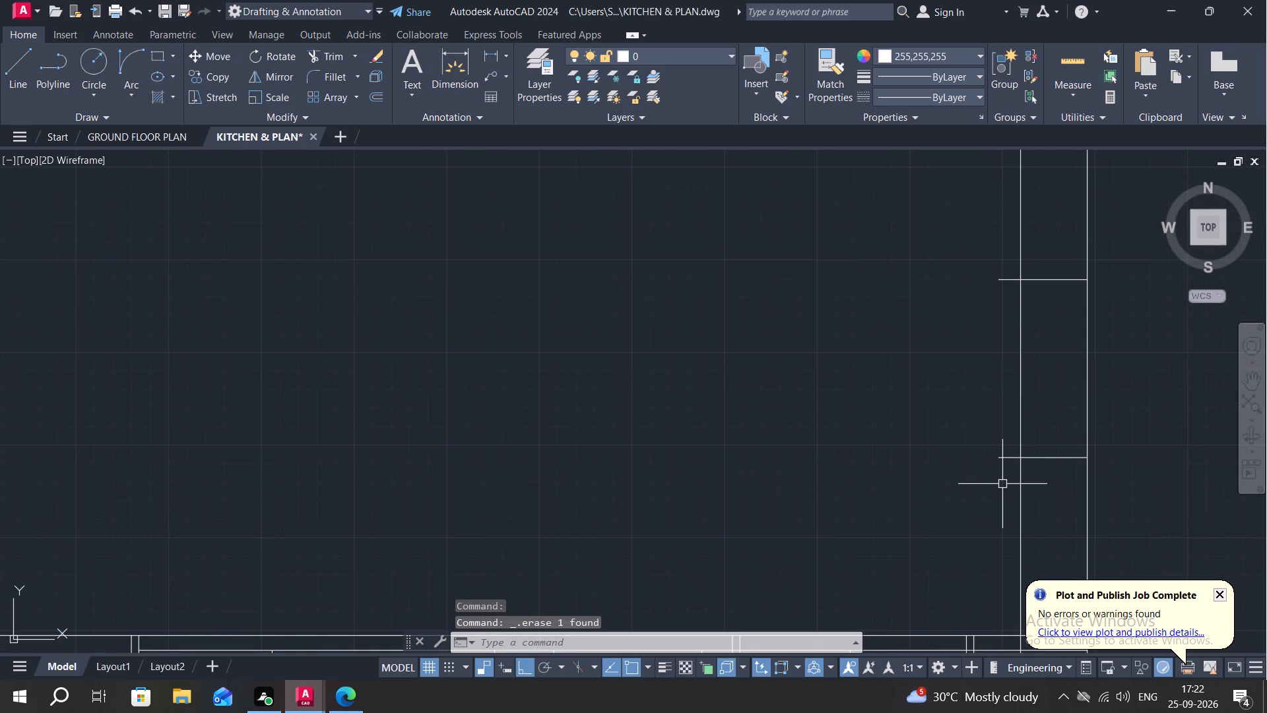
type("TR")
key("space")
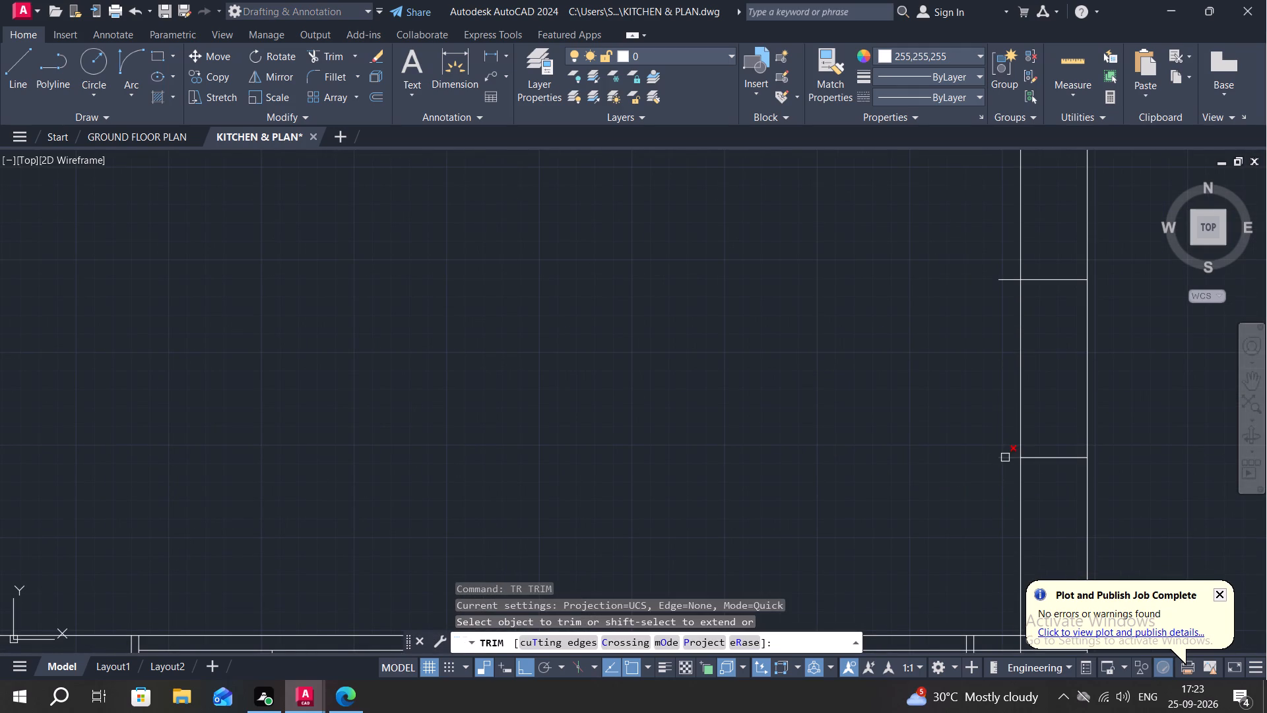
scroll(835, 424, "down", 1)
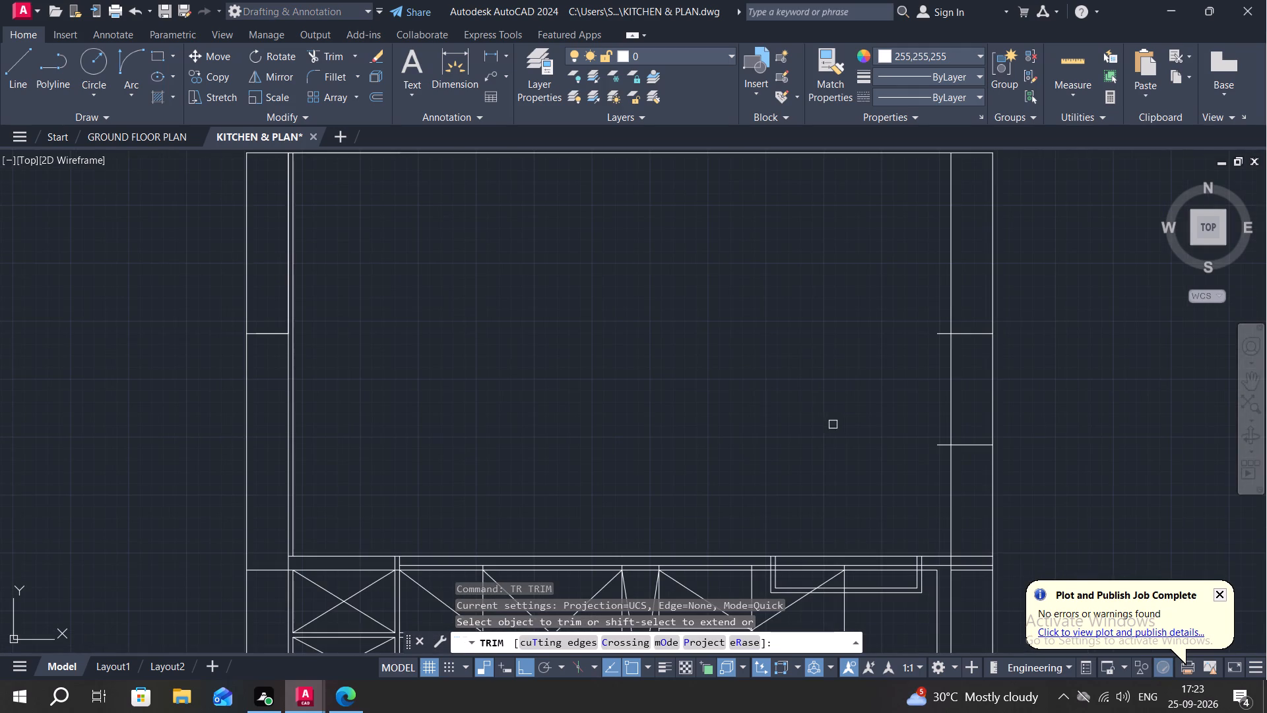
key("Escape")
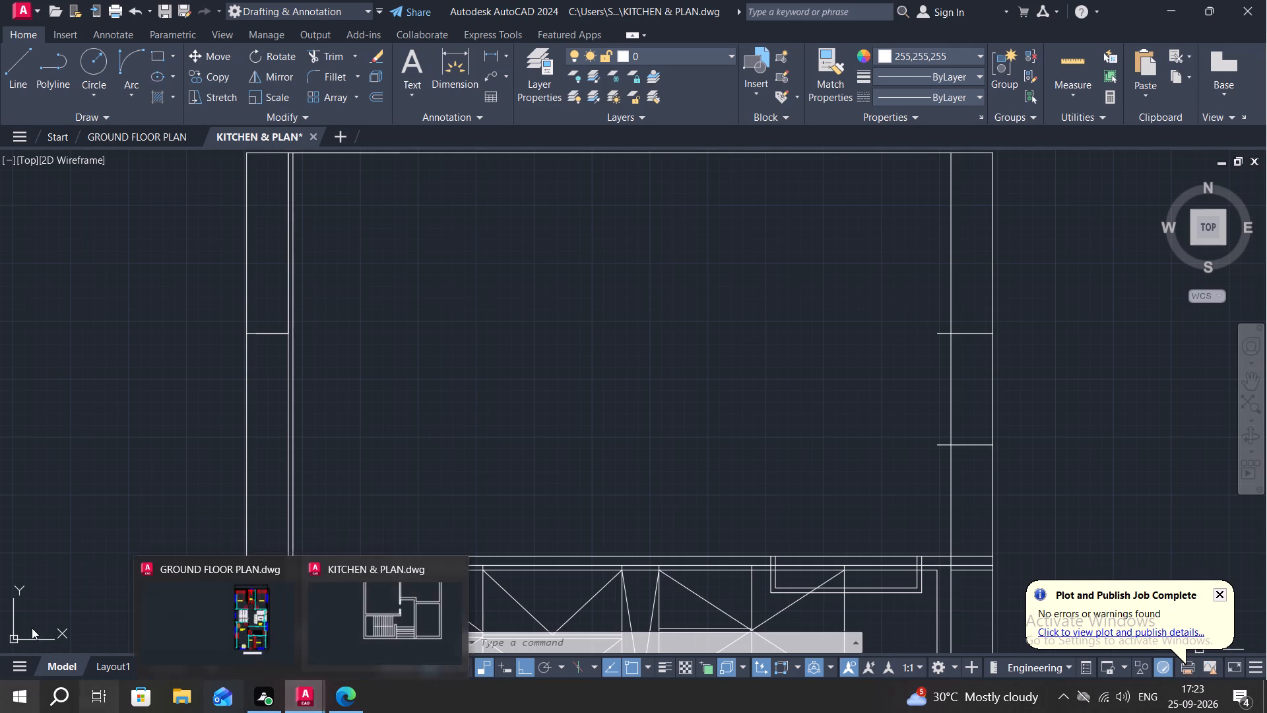
Trim the stubs of the right column's two horizontal lines that project inward past its remaining inner vertical.
middle_click_drag(665, 442, 650, 362)
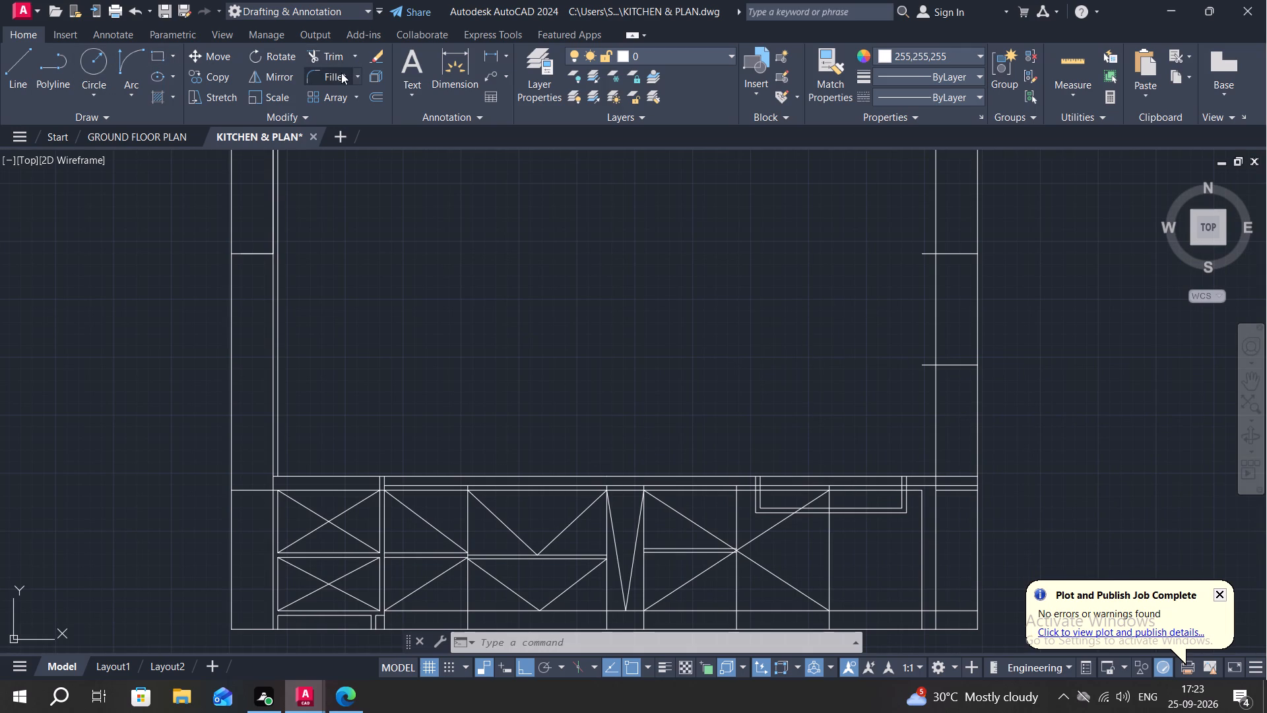
left_click(328, 54)
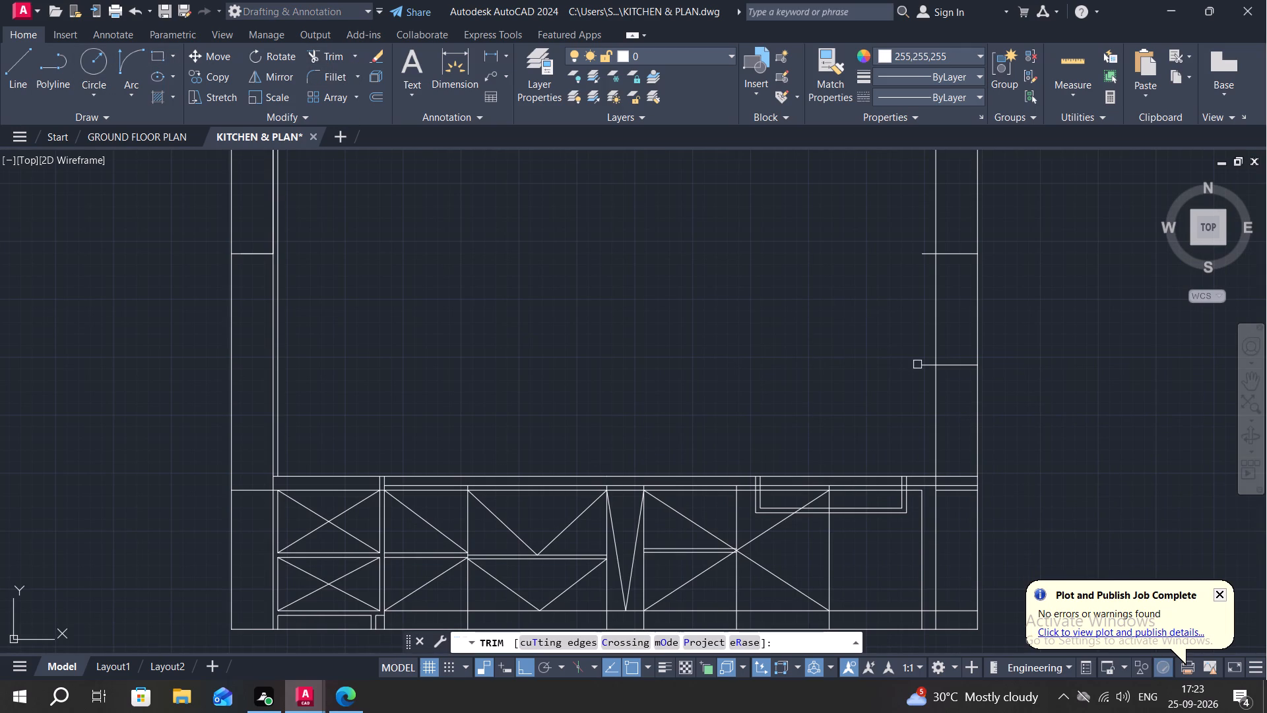
left_click(922, 366)
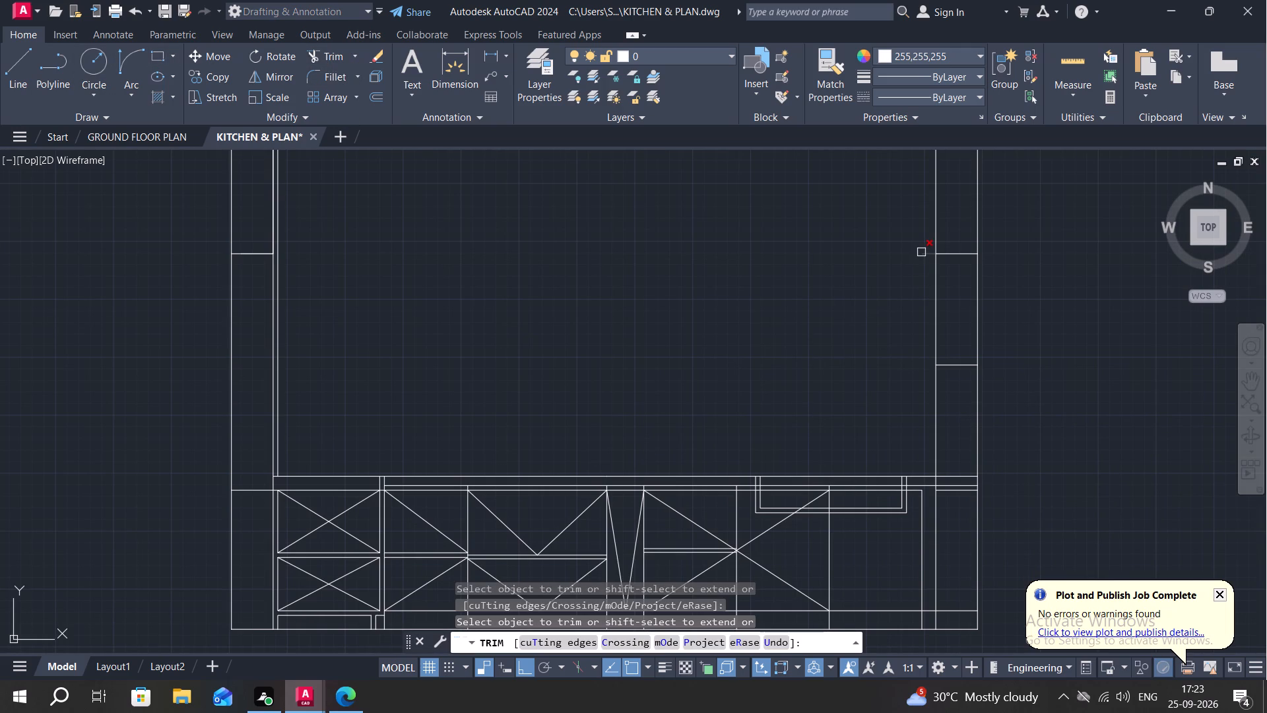
left_click(921, 252)
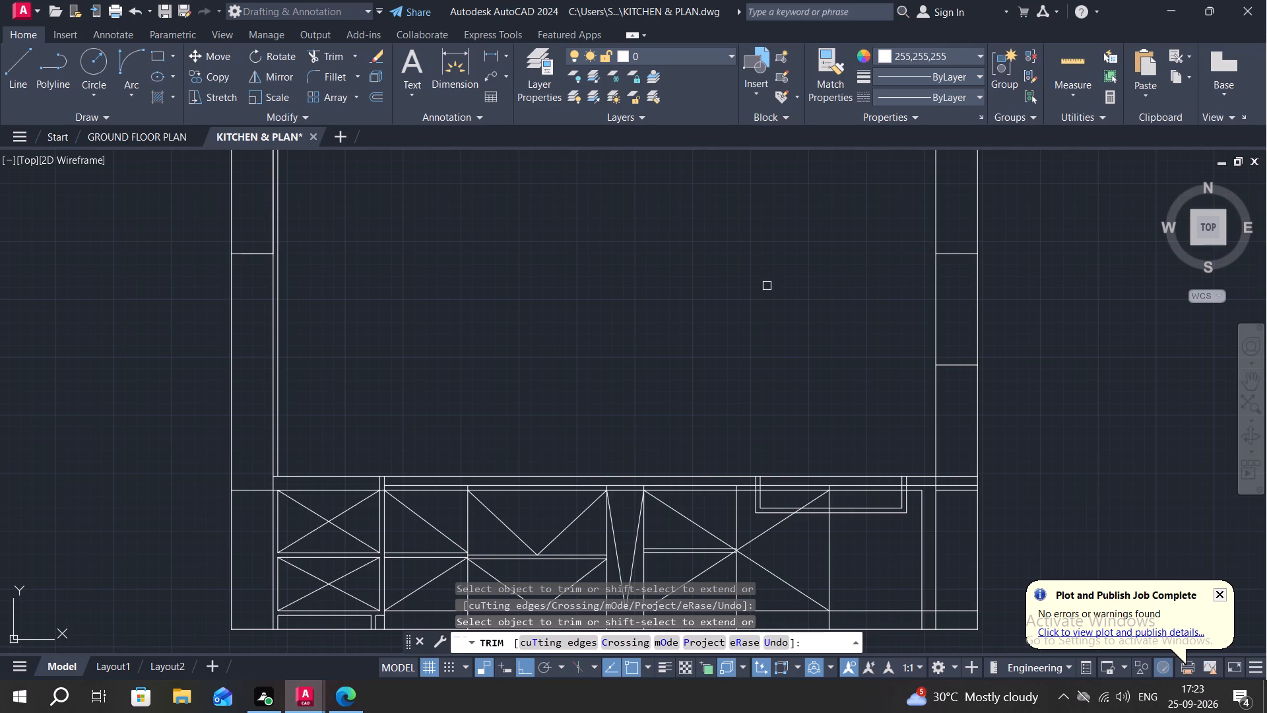
middle_click_drag(762, 286, 766, 335)
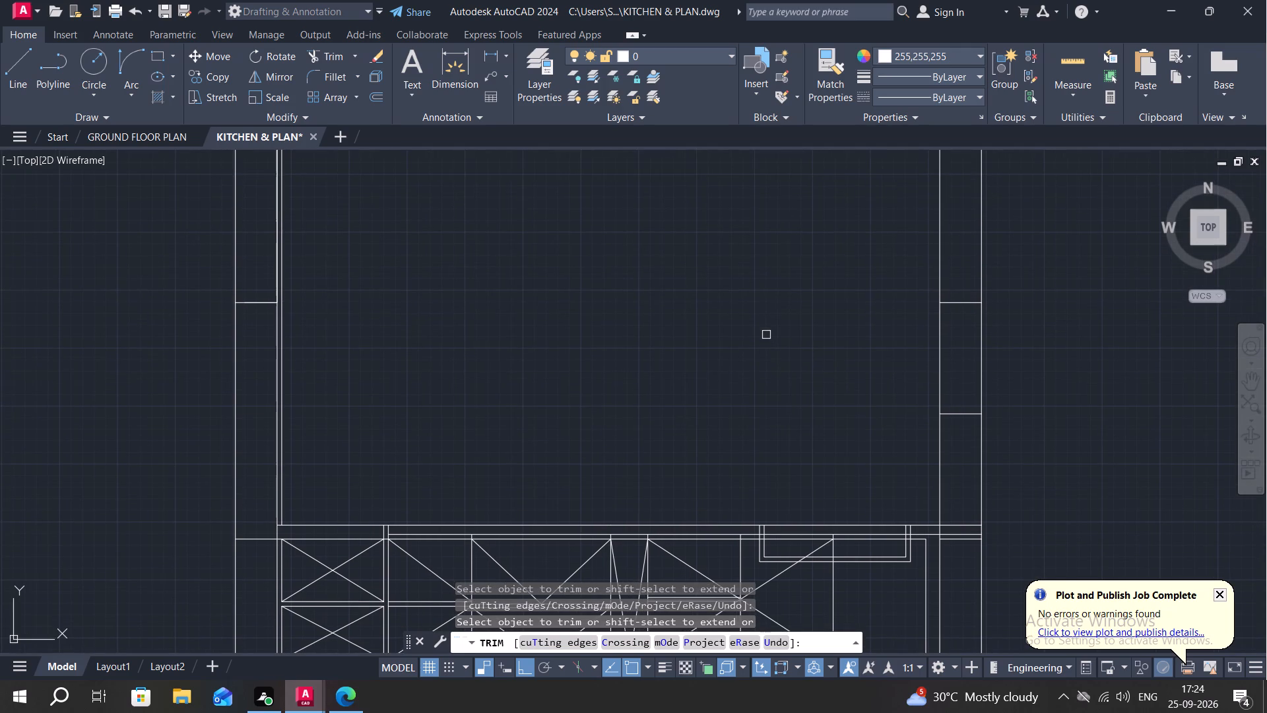
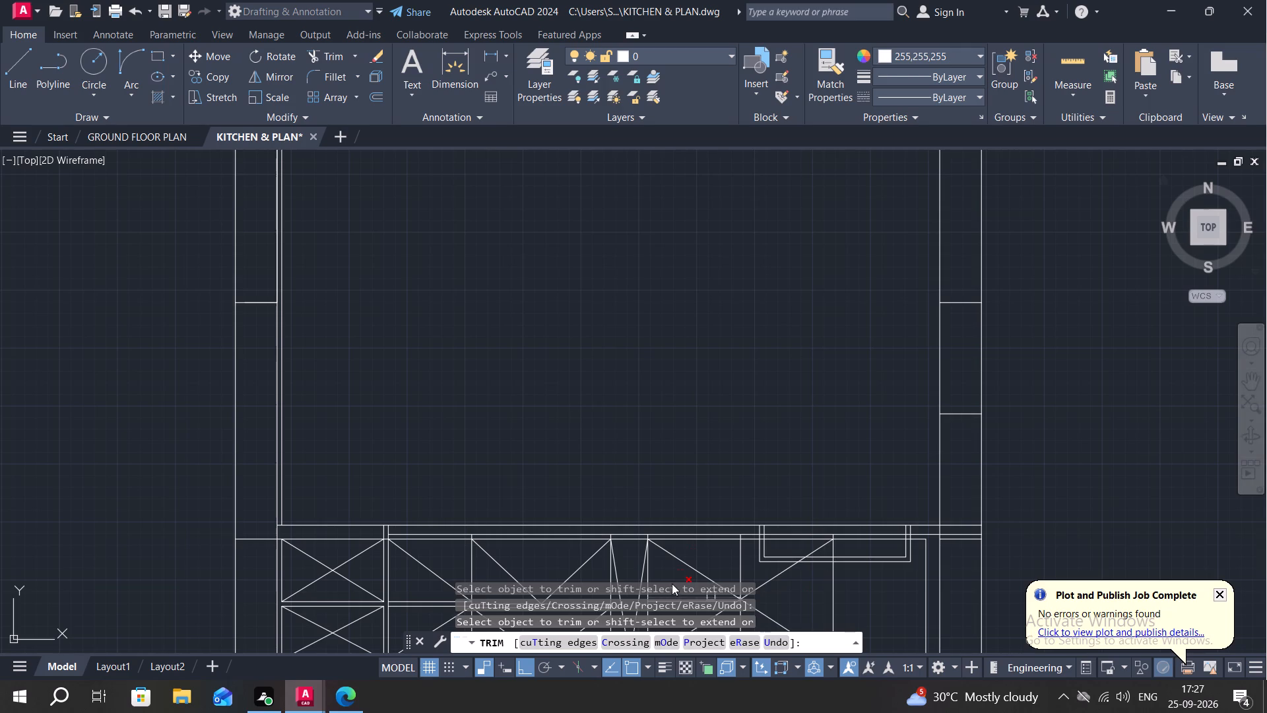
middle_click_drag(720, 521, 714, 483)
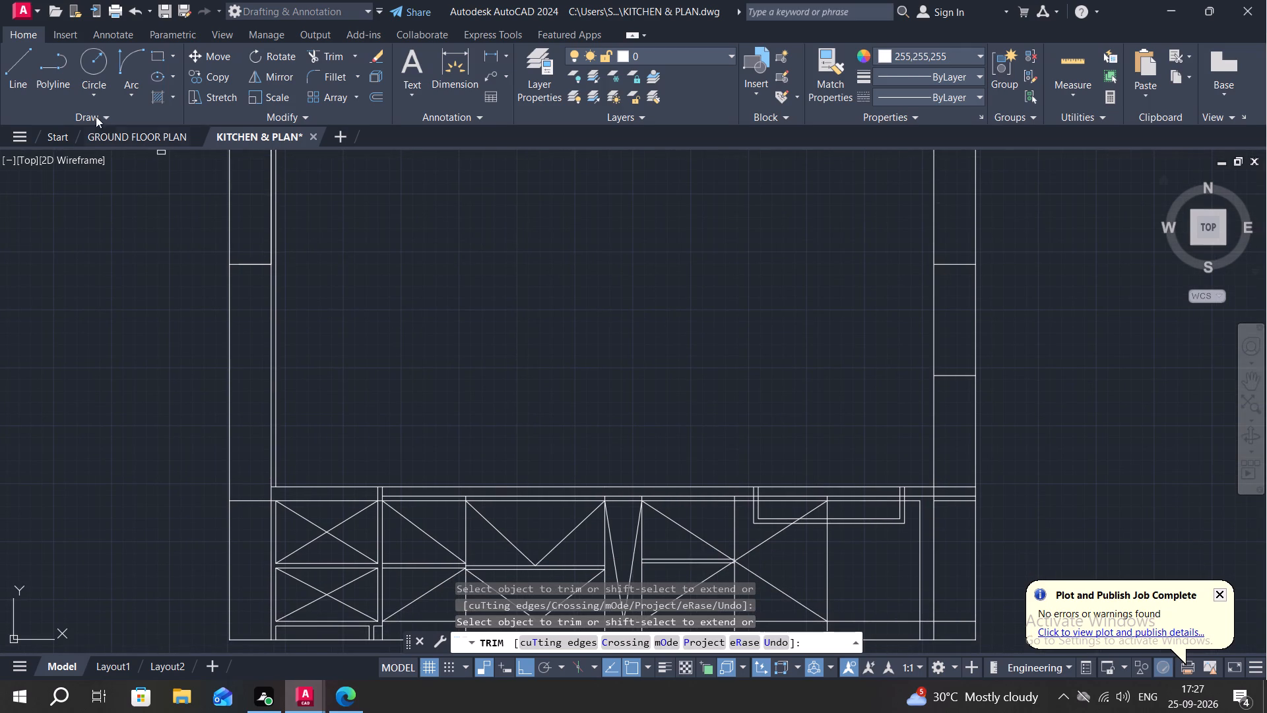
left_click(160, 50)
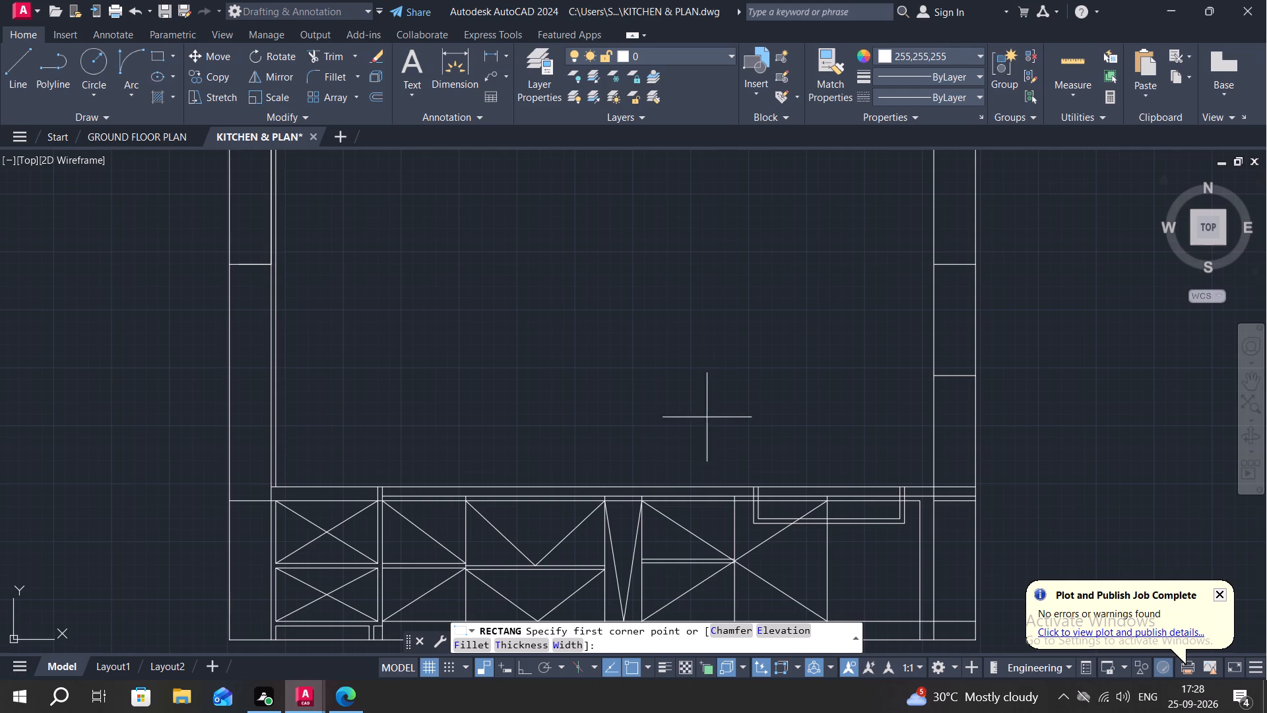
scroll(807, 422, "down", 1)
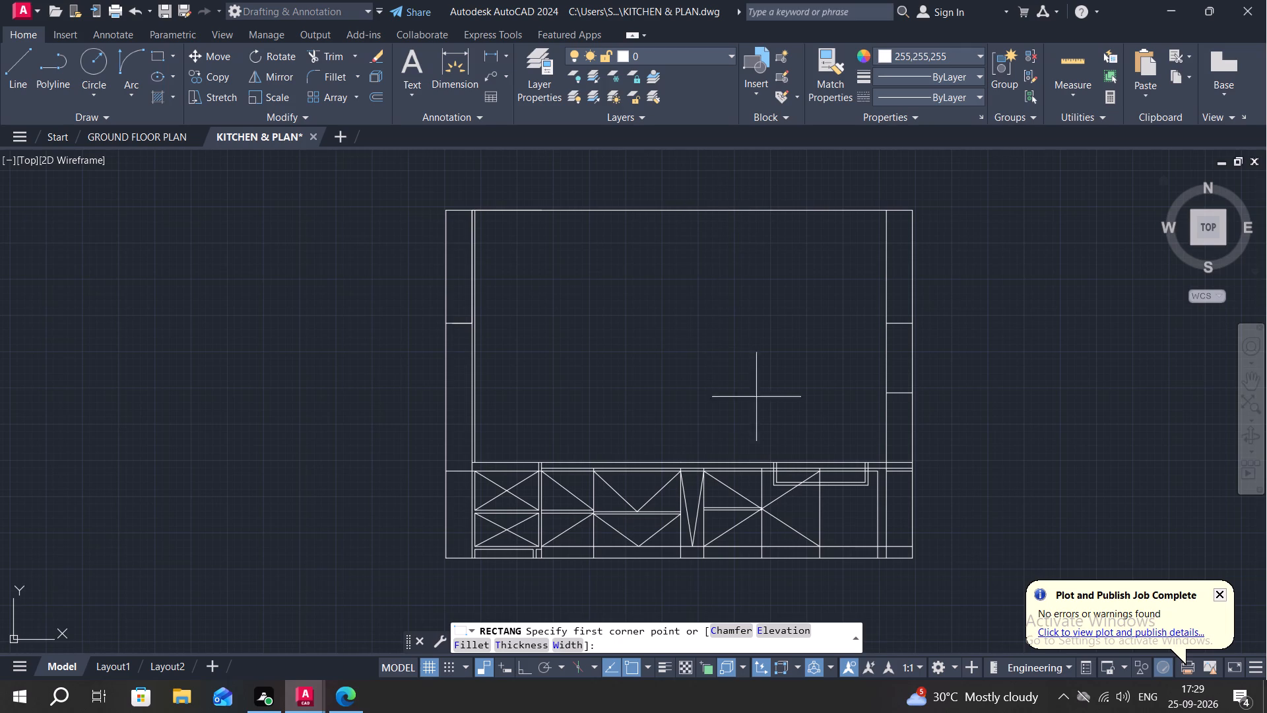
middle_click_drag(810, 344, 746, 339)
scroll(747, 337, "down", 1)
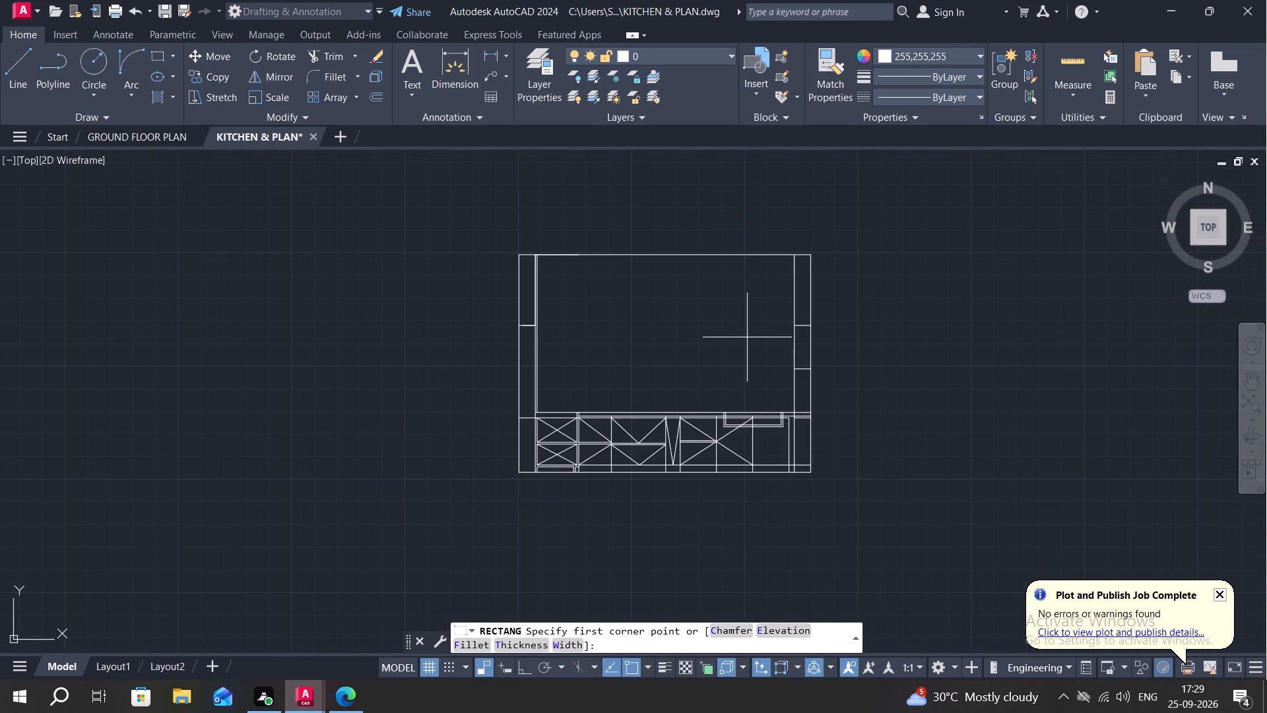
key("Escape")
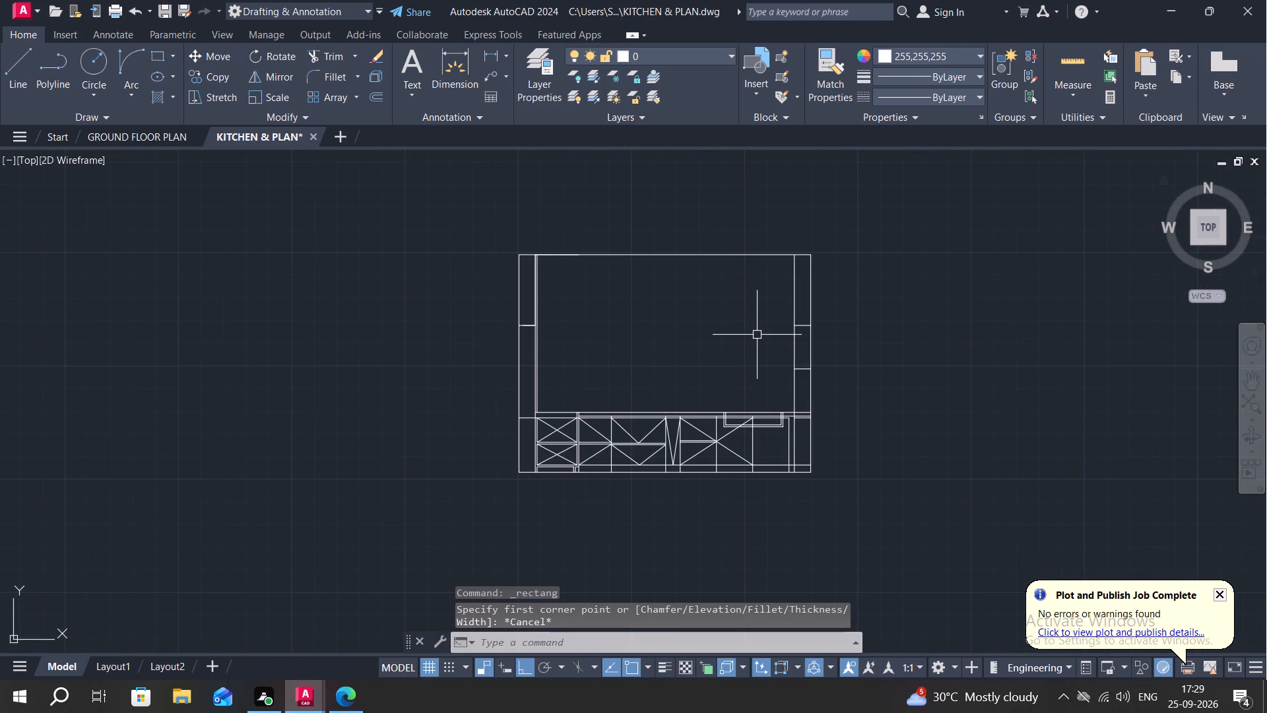
Offset the inner vertical line of the elevation's right side strip 4'4" toward the interior.
key("o")
key("space")
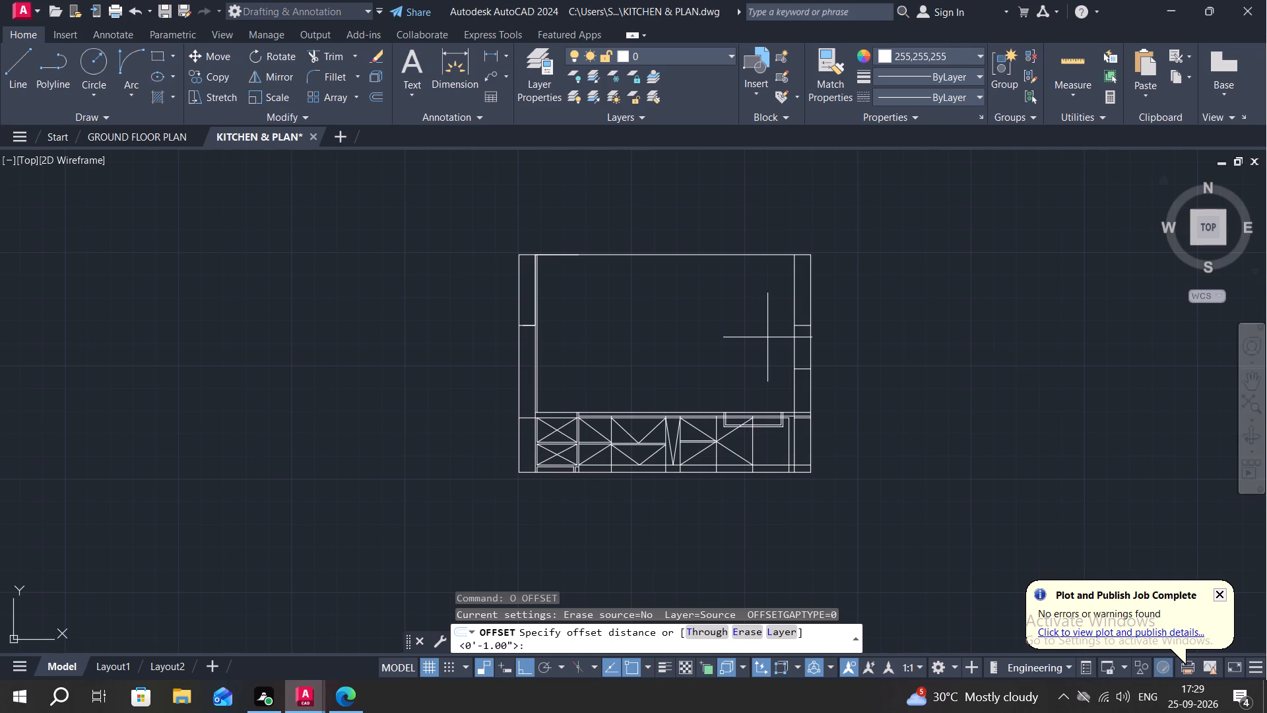
key("4")
key("apostrophe")
type("4\"")
key("Return")
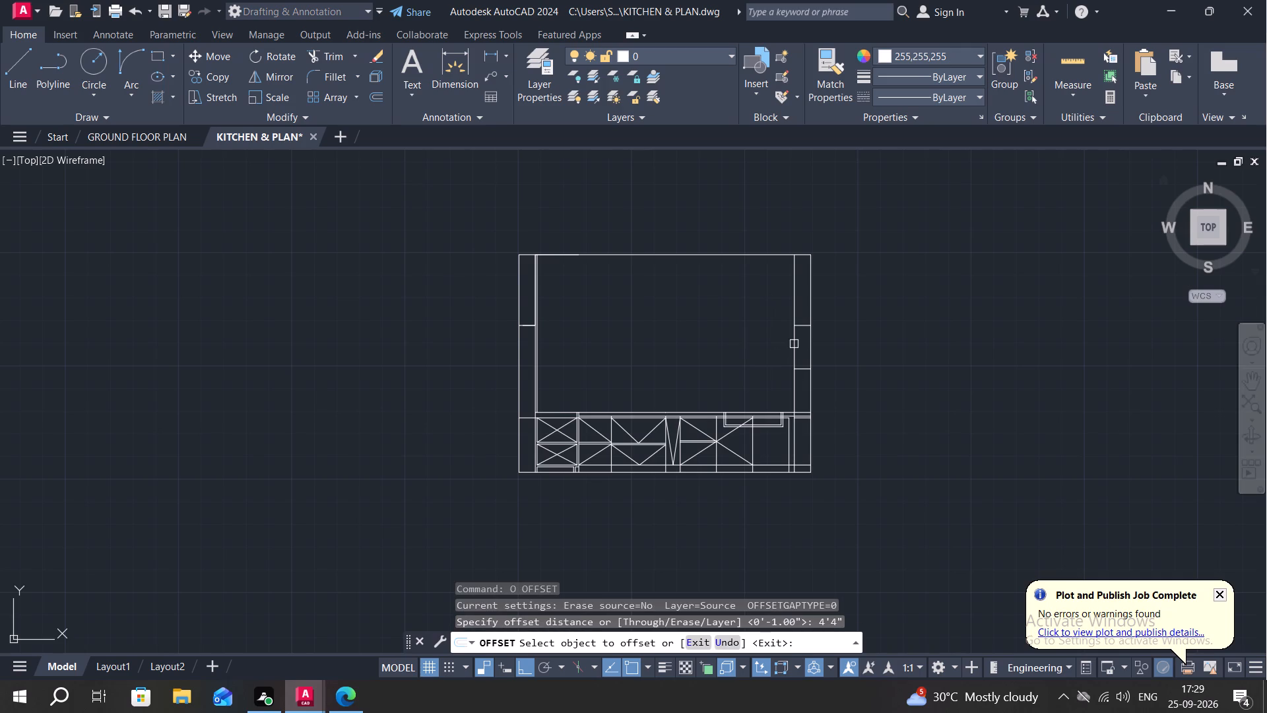
left_click(794, 344)
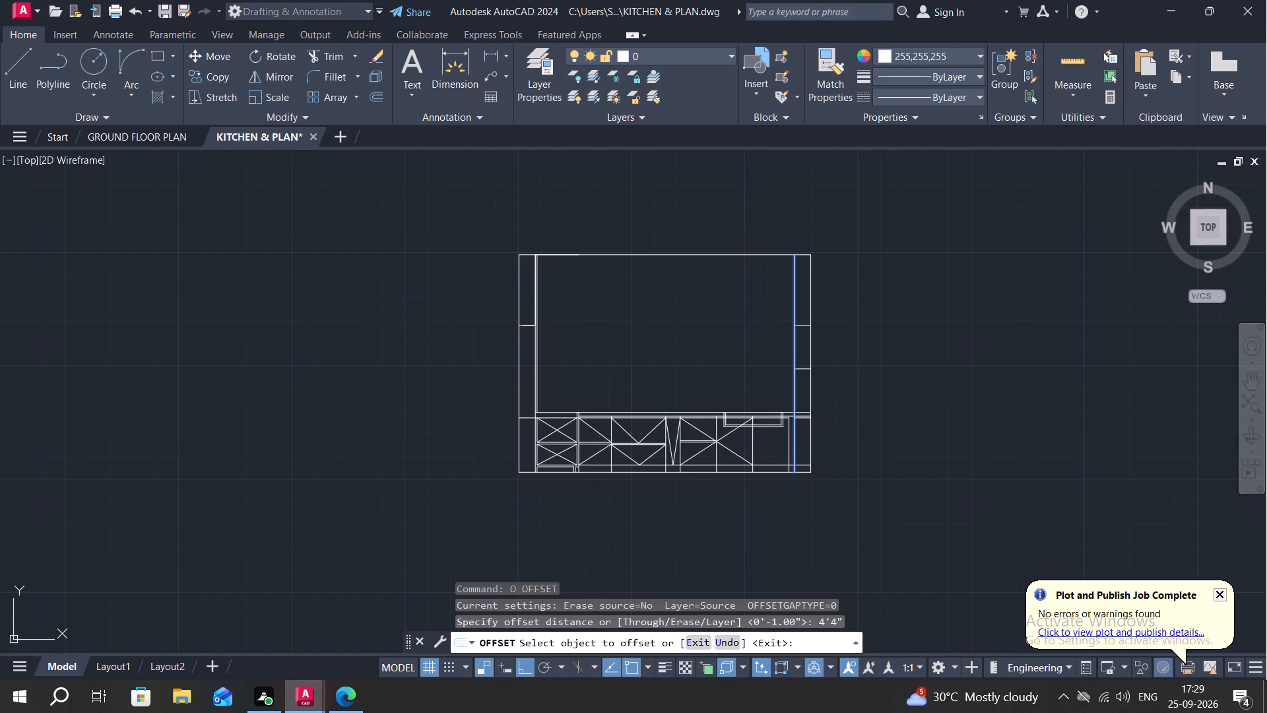
left_click(436, 300)
key("Escape")
Trim the new vertical line at the counter line and erase its leftover piece across the base cabinets.
scroll(666, 380, "up", 2)
scroll(707, 421, "up", 1)
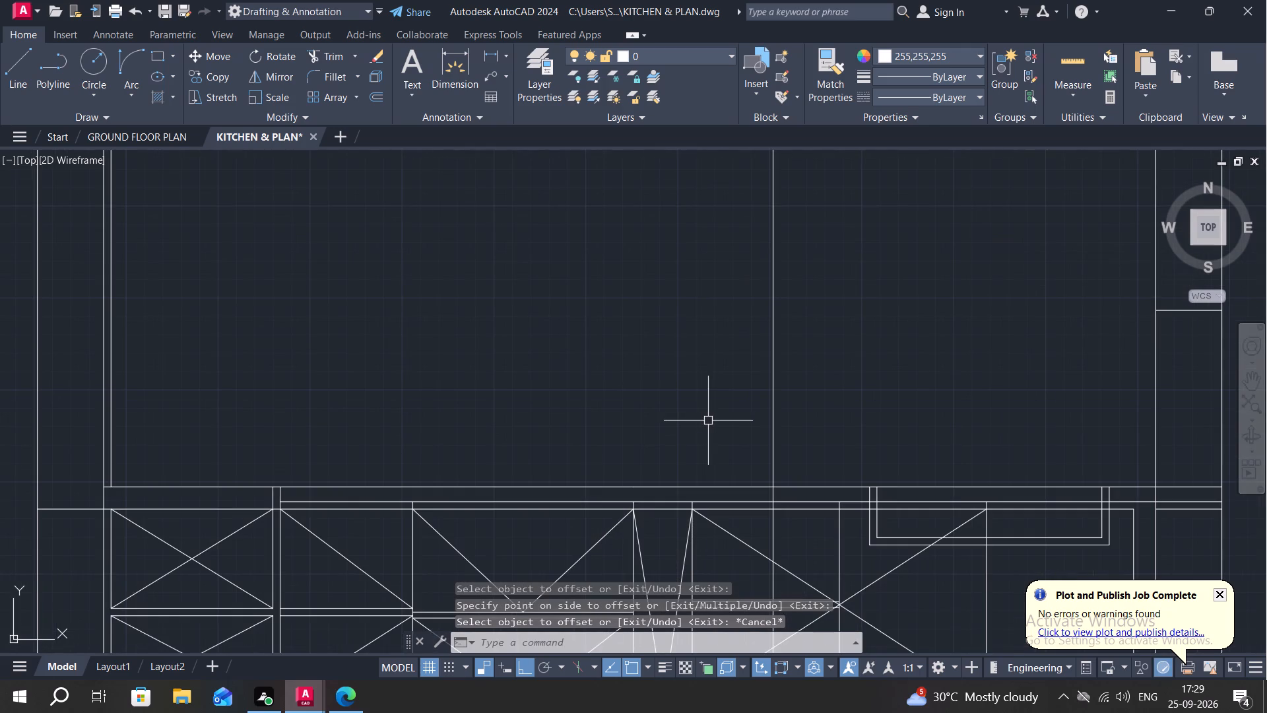
type("TR")
key("space")
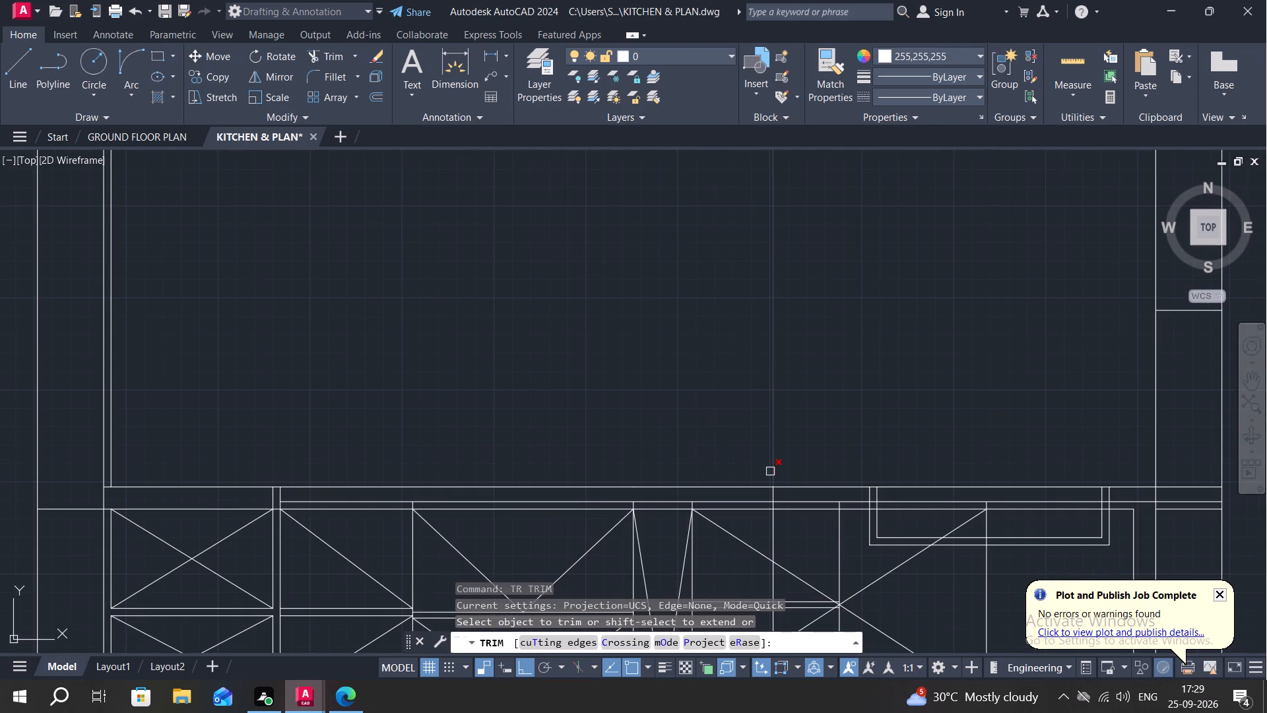
left_click(773, 495)
key("Escape")
left_click(772, 514)
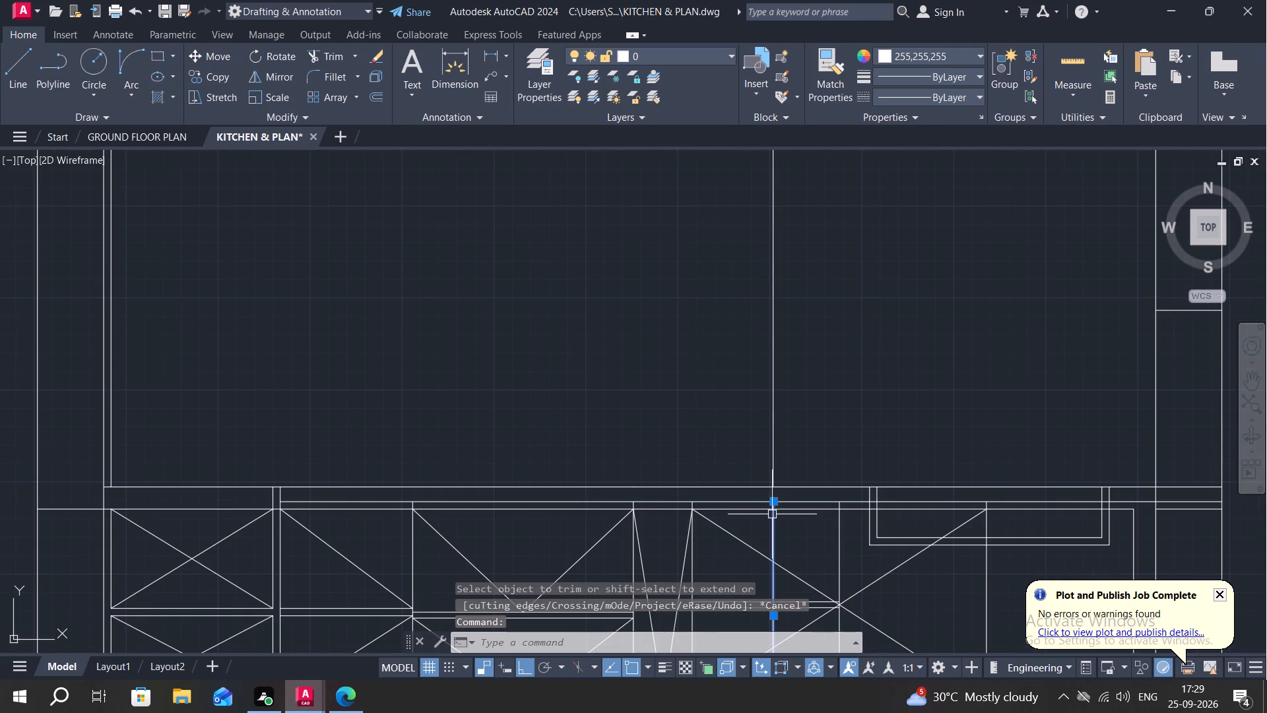
key("Delete")
Extend the two short horizontal lines in the right side strip inward to the new vertical line.
scroll(847, 325, "down", 2)
middle_click_drag(905, 206, 899, 261)
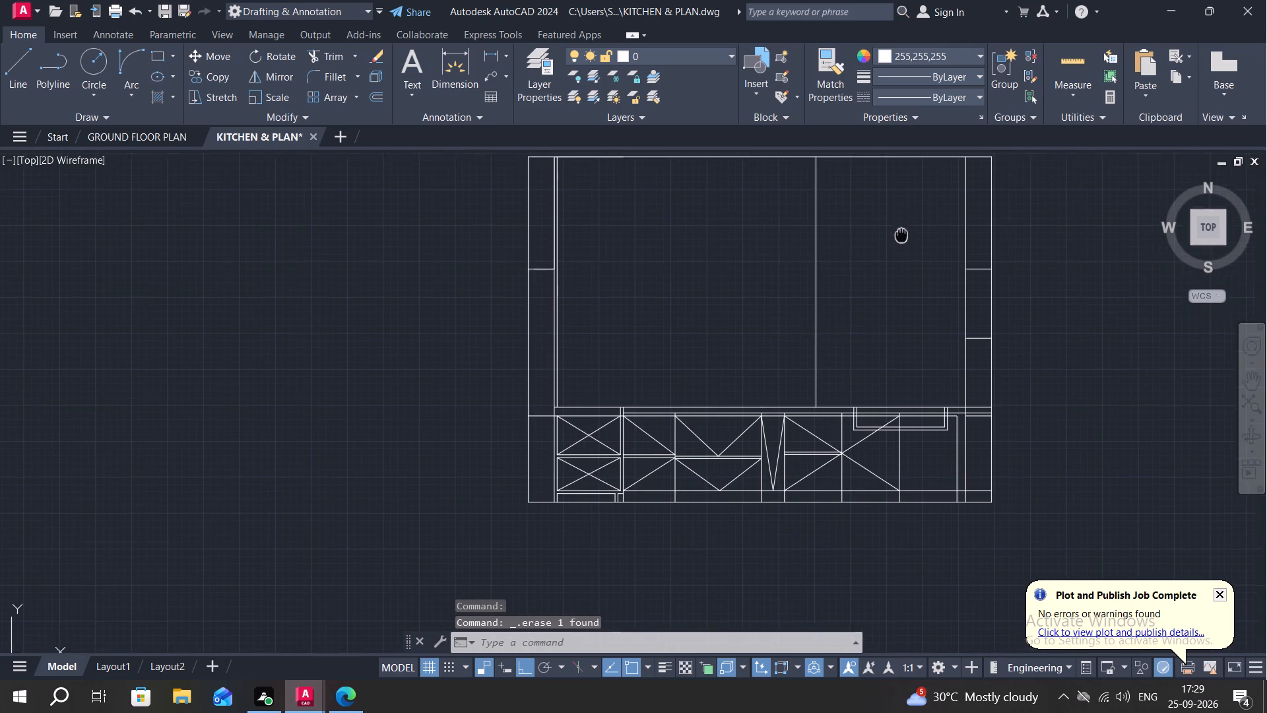
middle_click_drag(899, 261, 894, 277)
type("EX")
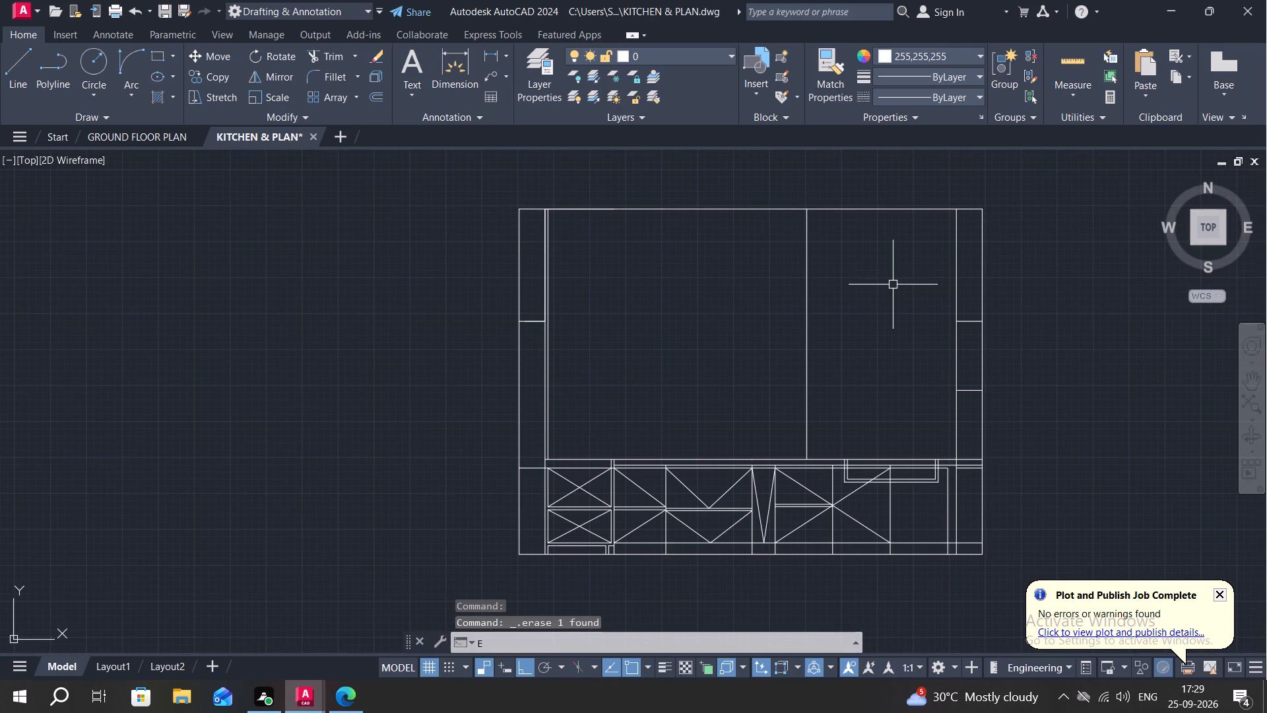
key("space")
left_click(968, 318)
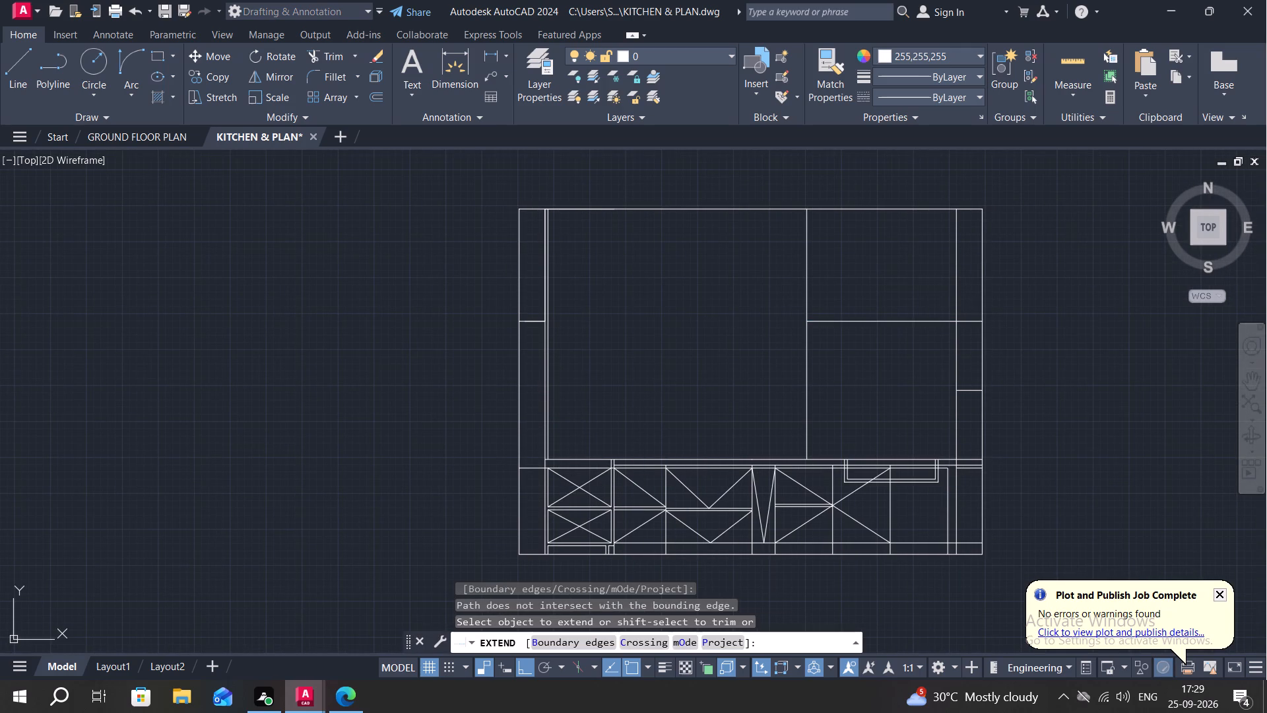
left_click(967, 391)
key("Escape")
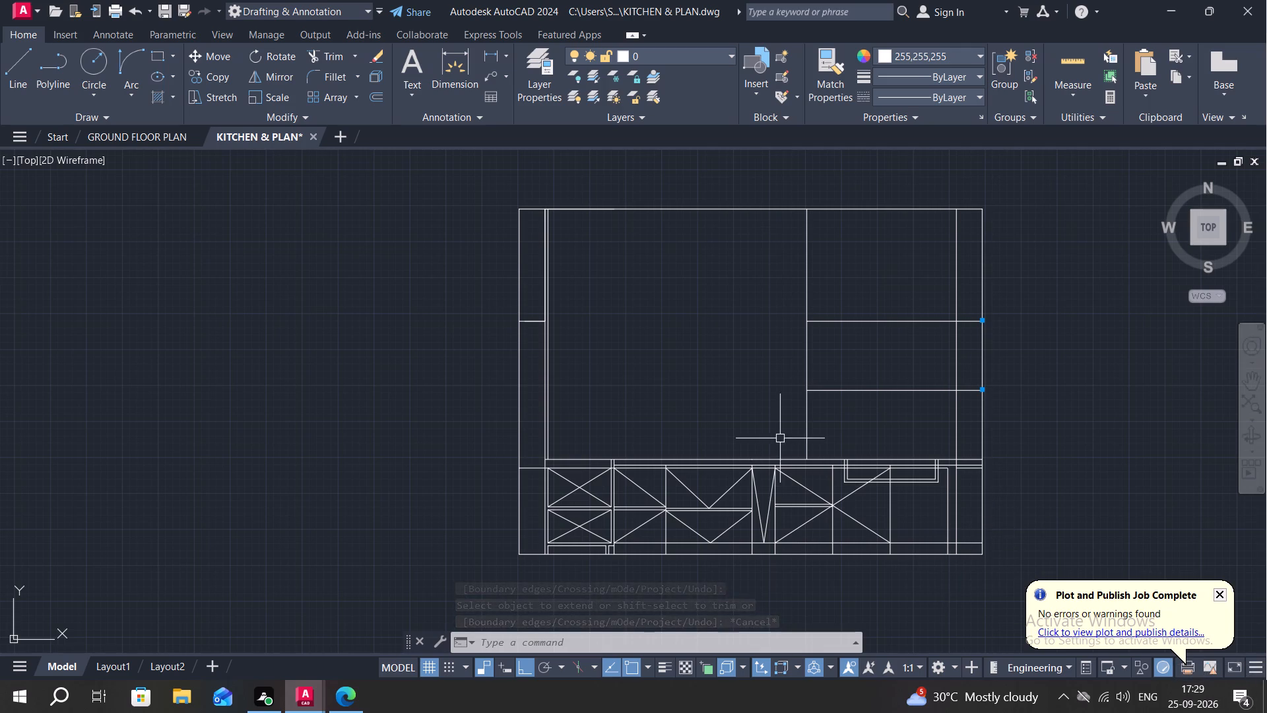
Trim the horizontal lines inside the side strip and the vertical line above and below them, leaving a closed wall-cabinet box.
key("t")
key("r")
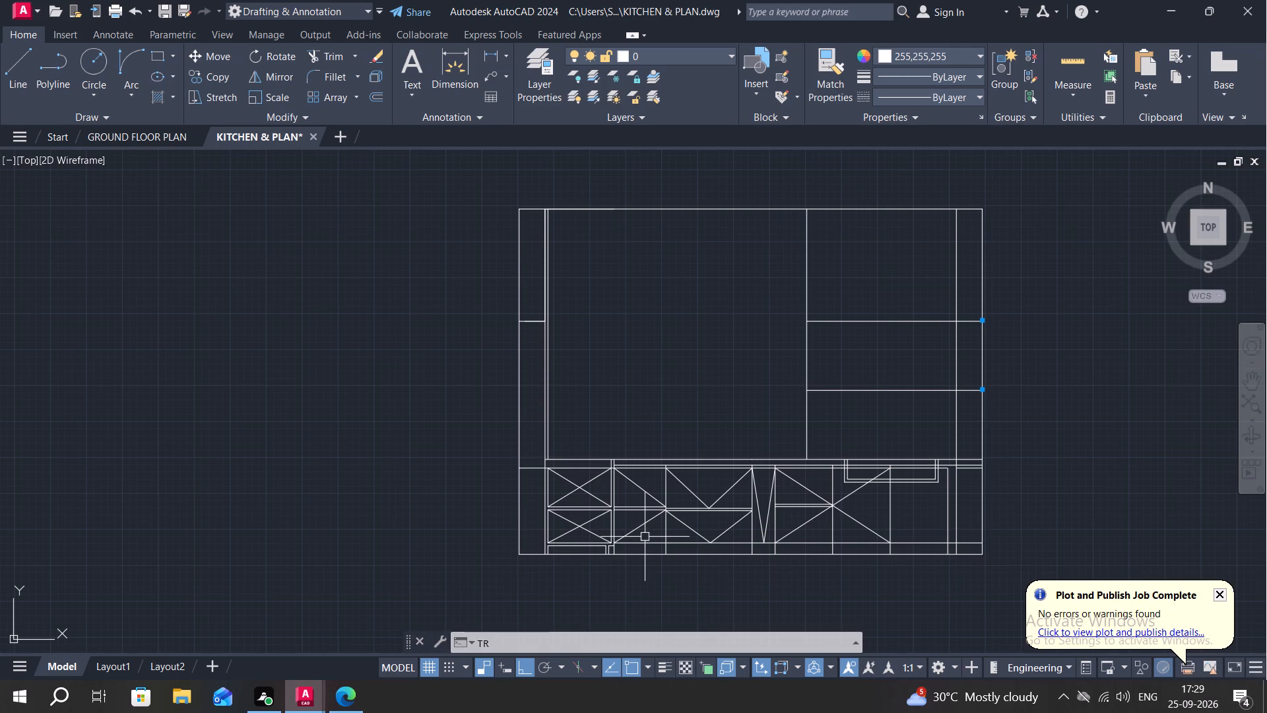
key("space")
scroll(949, 456, "up", 1)
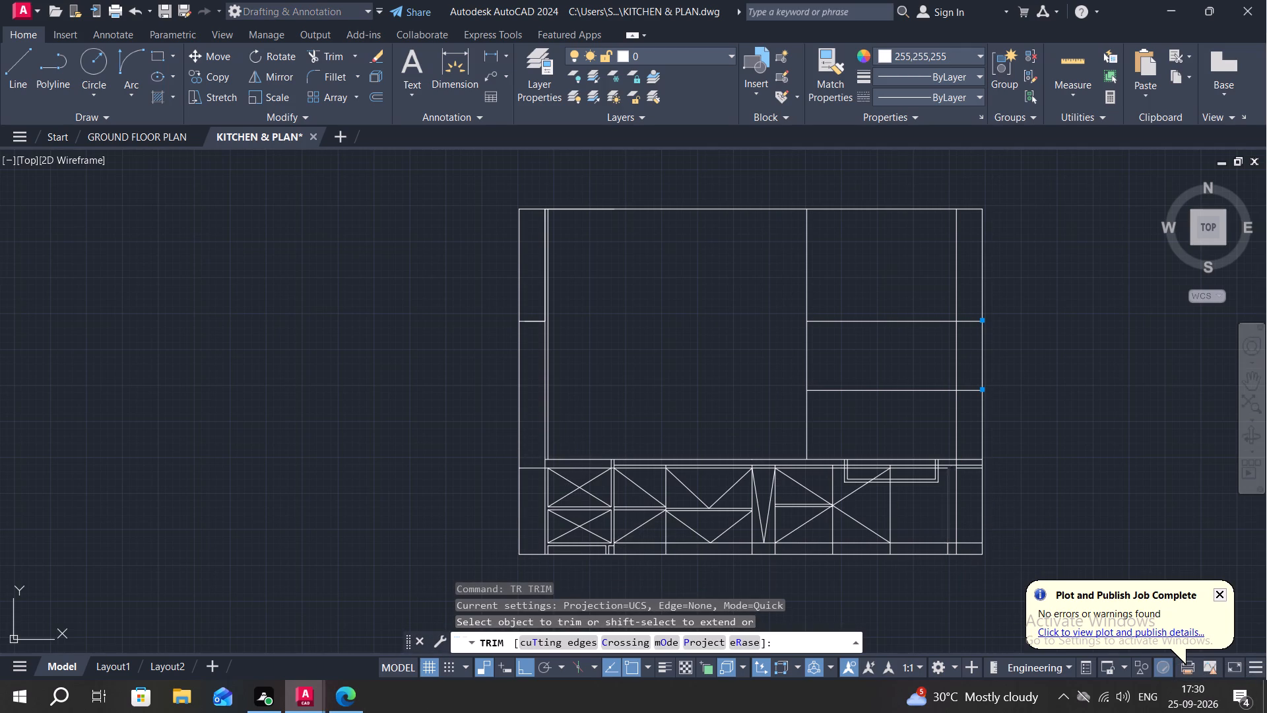
left_click(975, 351)
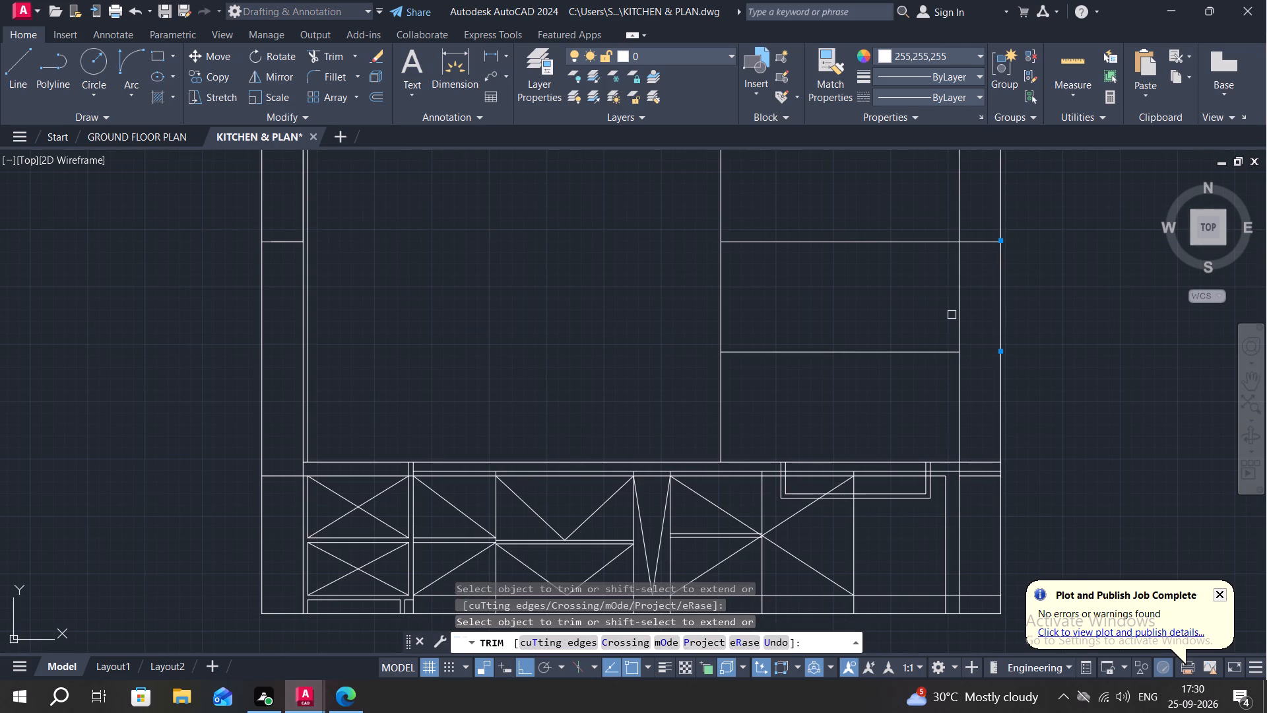
left_click(976, 243)
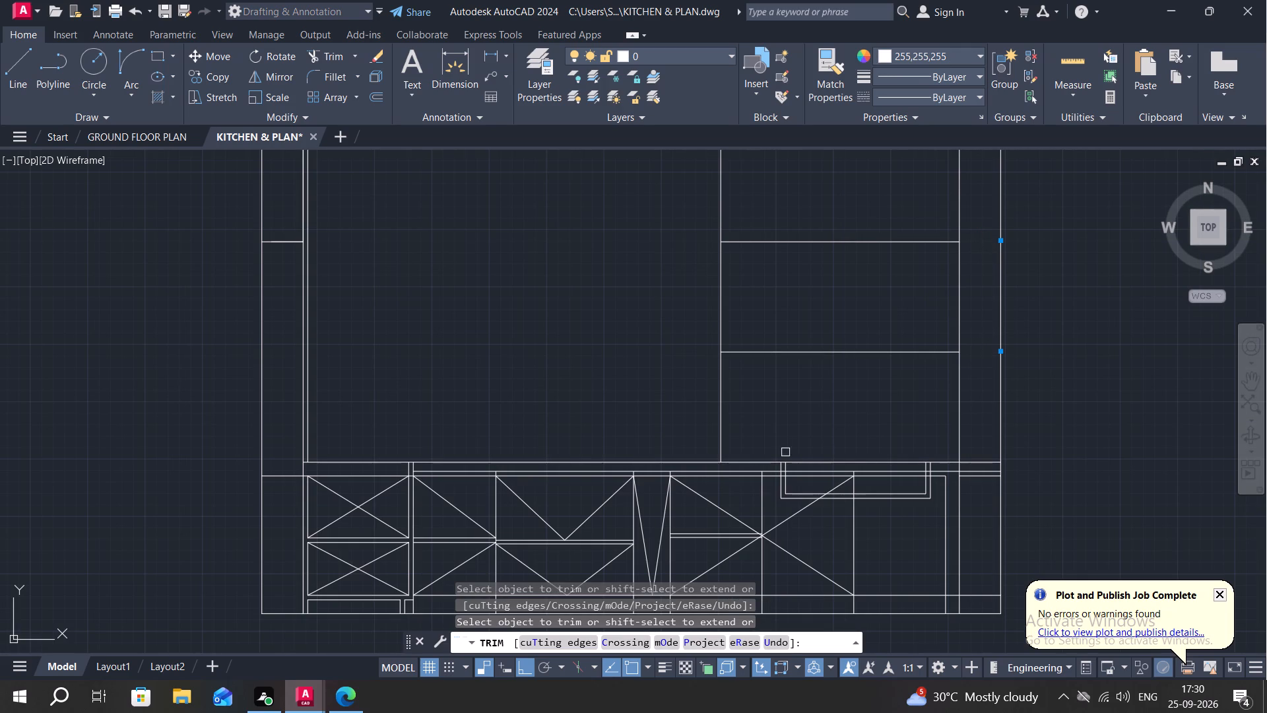
left_click(720, 419)
left_click(723, 197)
scroll(604, 230, "down", 2)
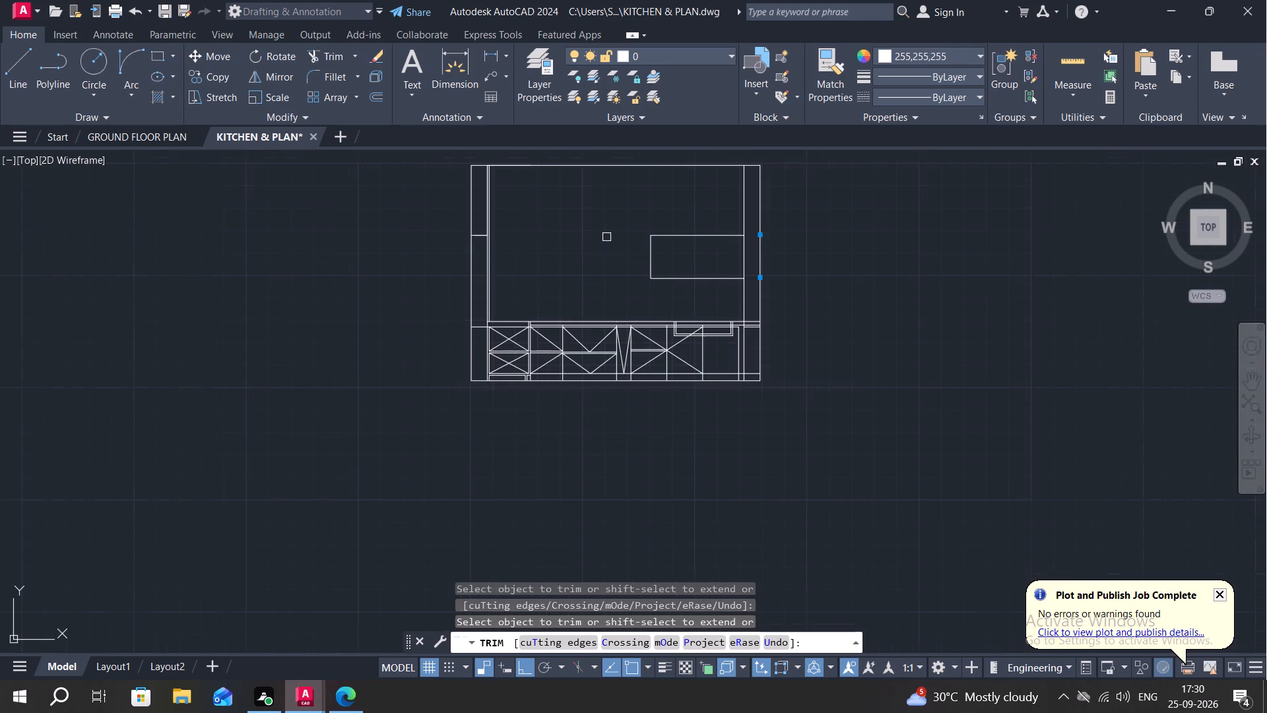
key("Escape")
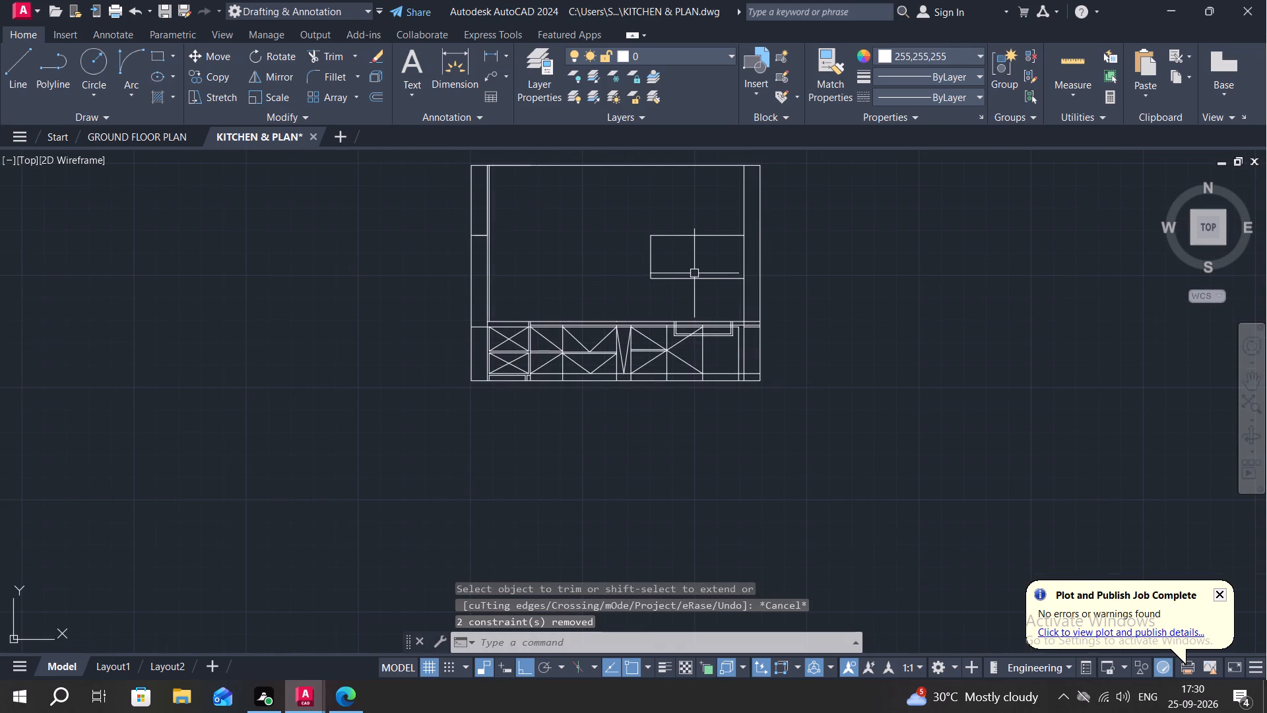
Offset the left edge of the wall-cabinet box 1'4" inward as a first divider.
type("O")
key("space")
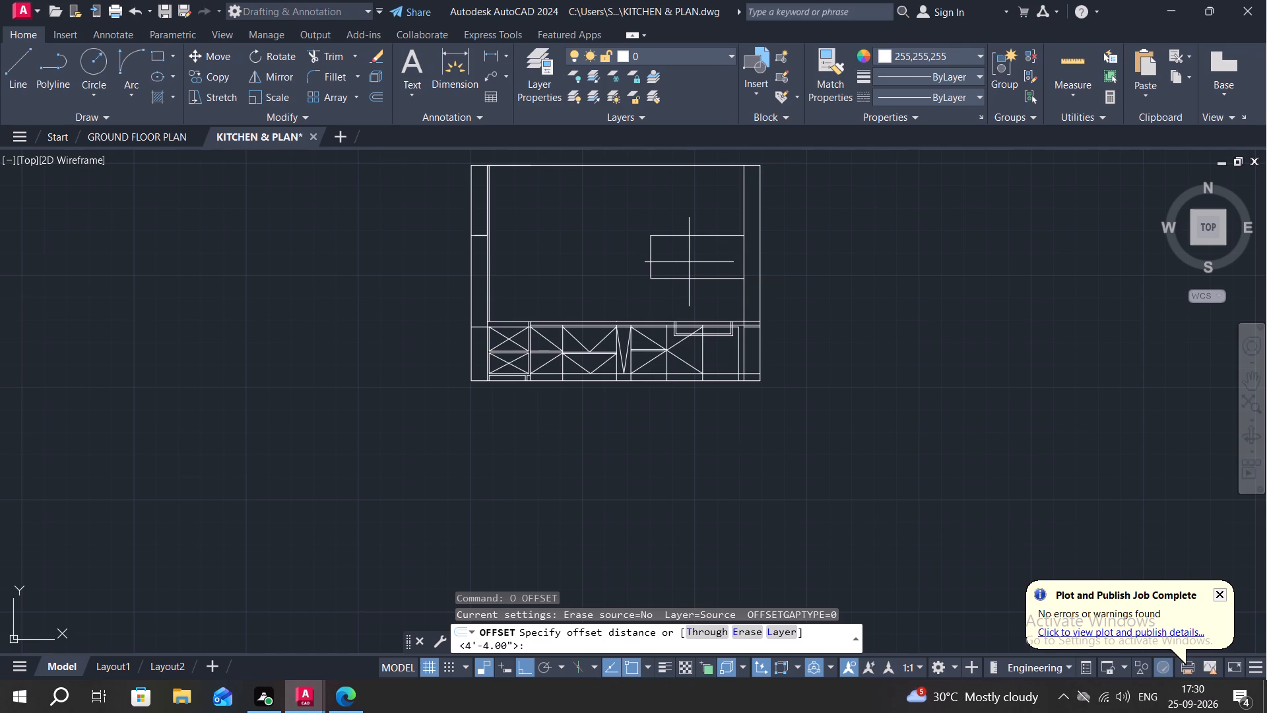
key("1")
key("apostrophe")
key("4")
key("shift+quotedbl")
key("Return")
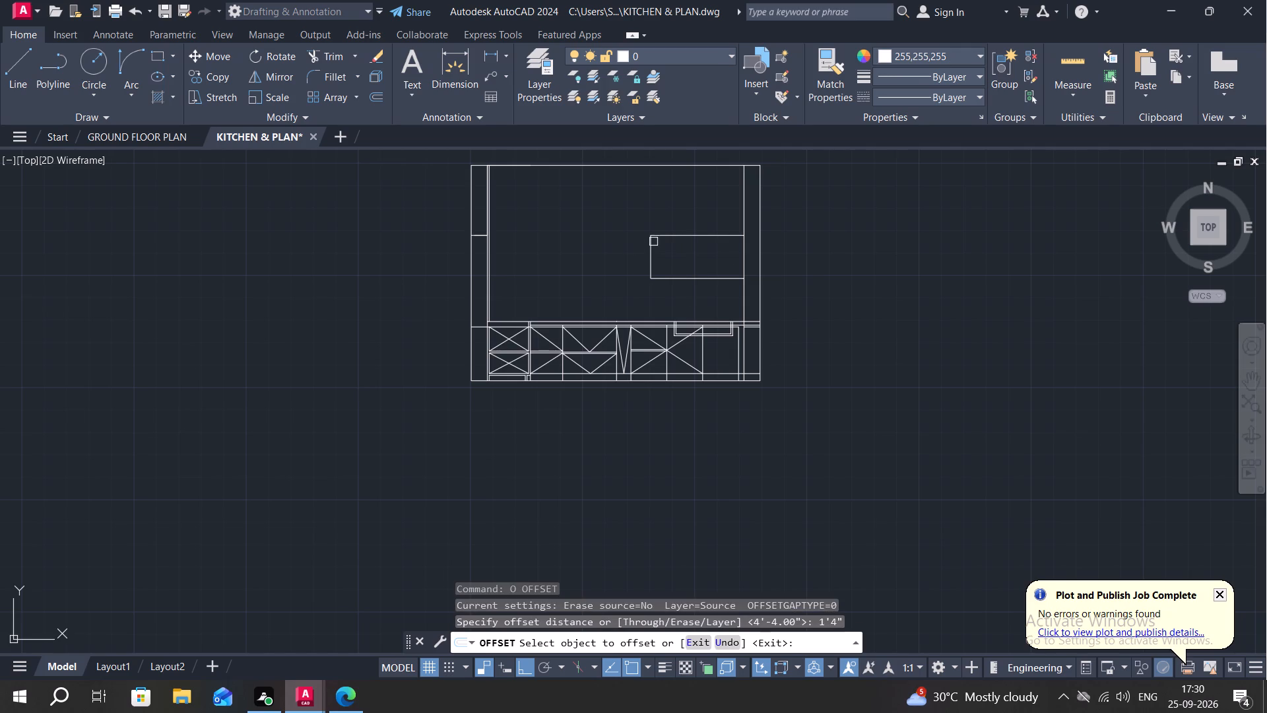
left_click(651, 253)
left_click(677, 262)
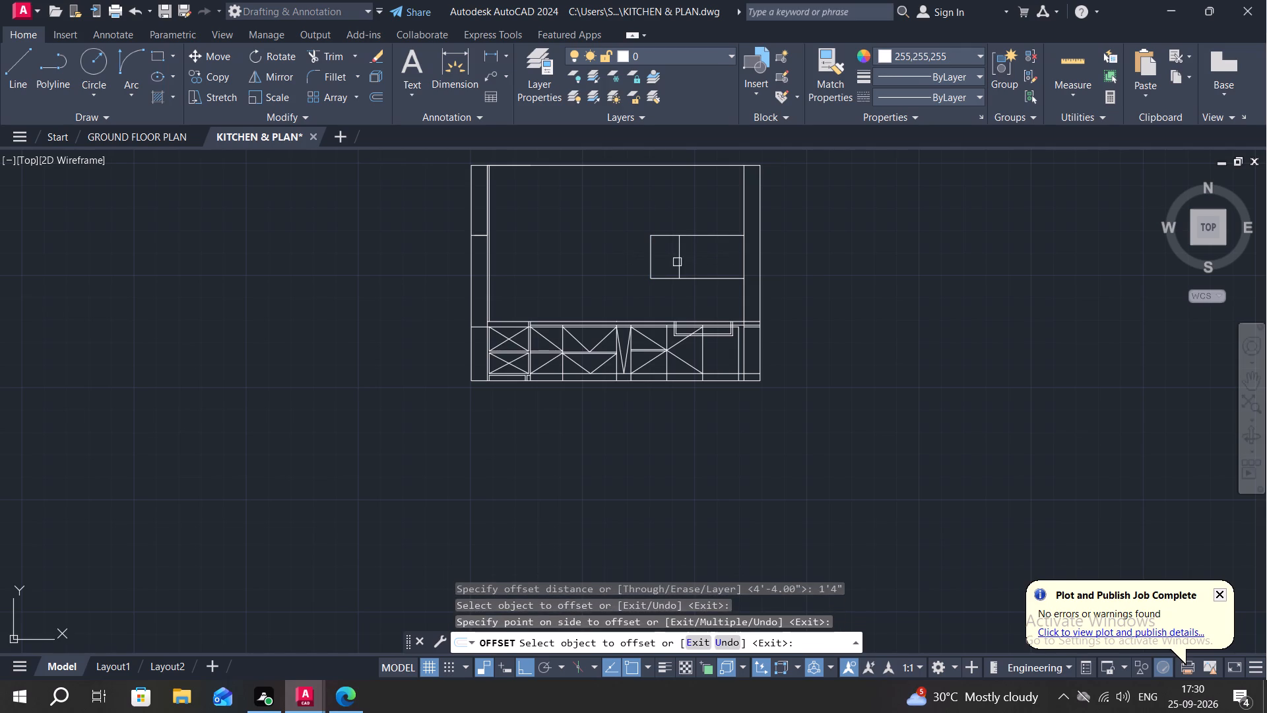
key("Escape")
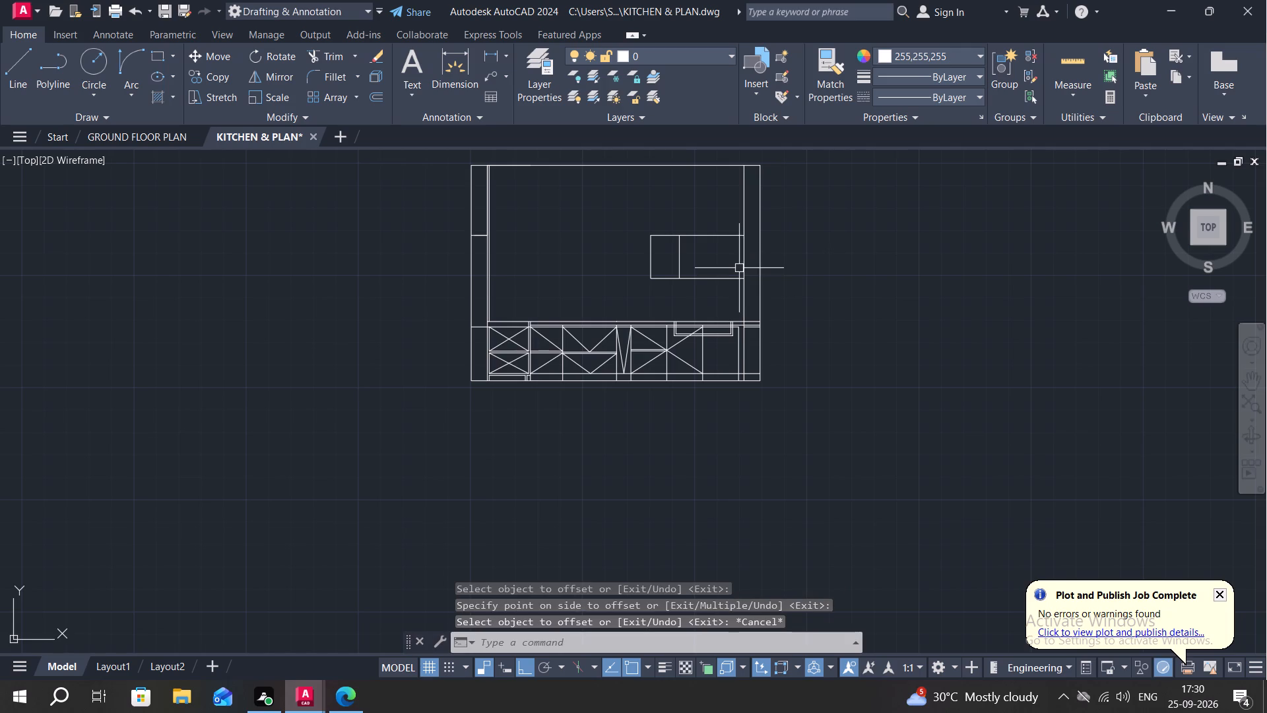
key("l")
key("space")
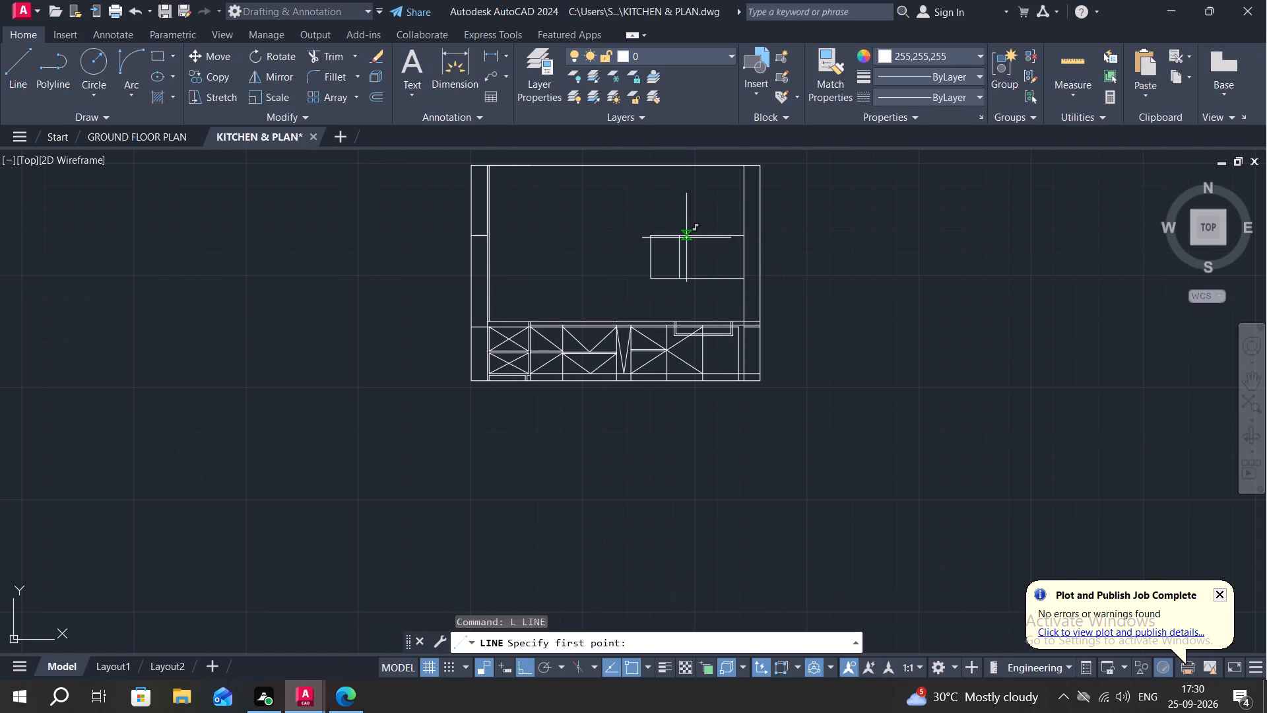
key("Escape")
Offset the first divider 1'6" to the right to add a second divider in the wall-cabinet box.
key("o")
key("space")
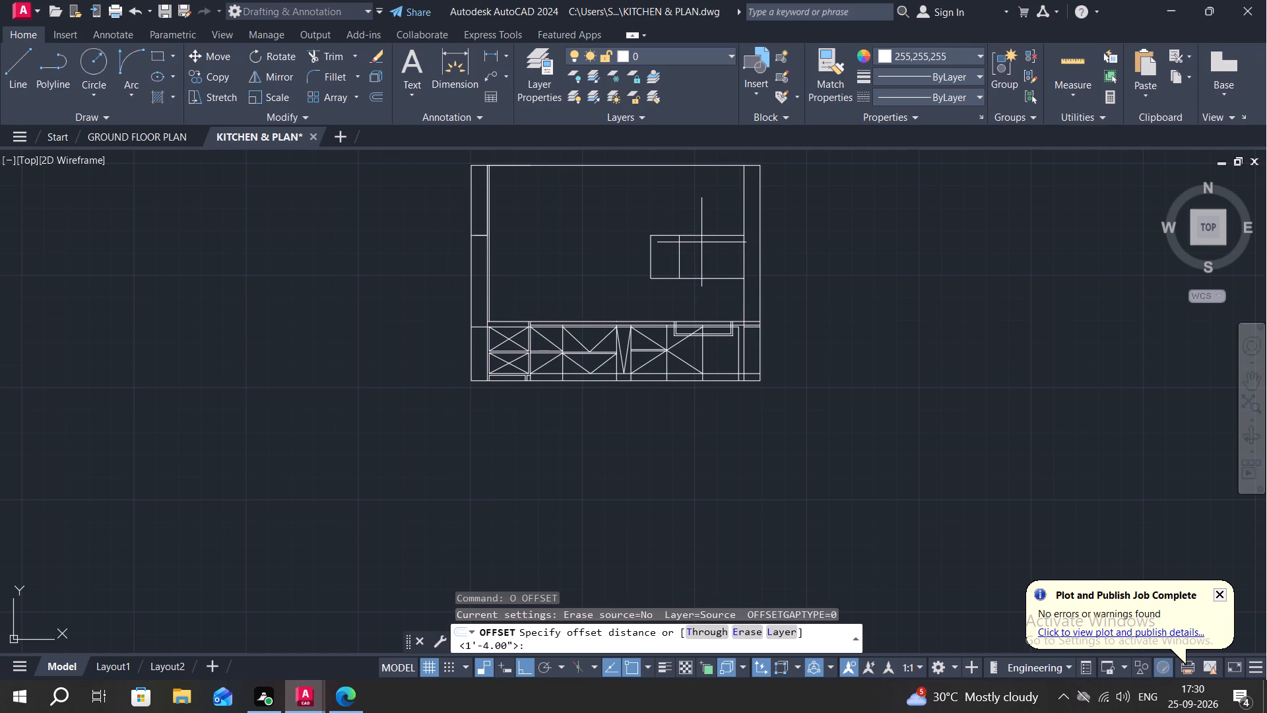
key("1")
key("apostrophe")
key("6")
key("shift+quotedbl")
key("Return")
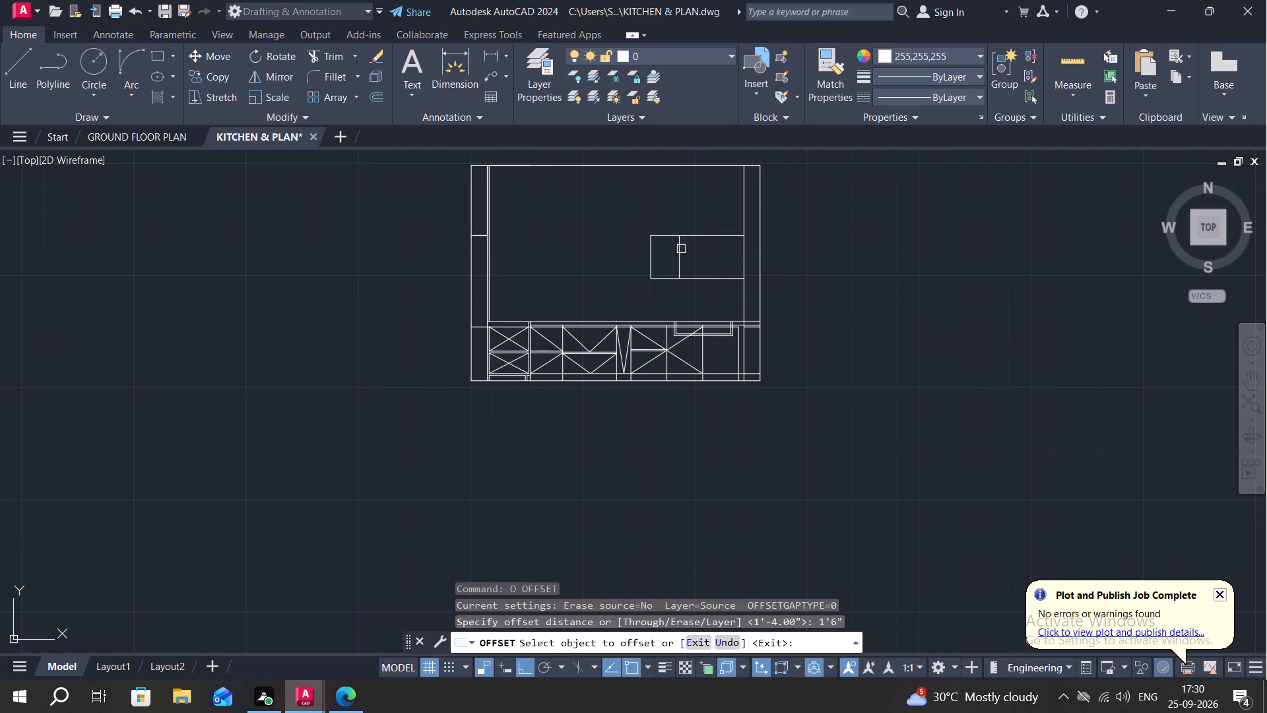
left_click(679, 251)
left_click(727, 261)
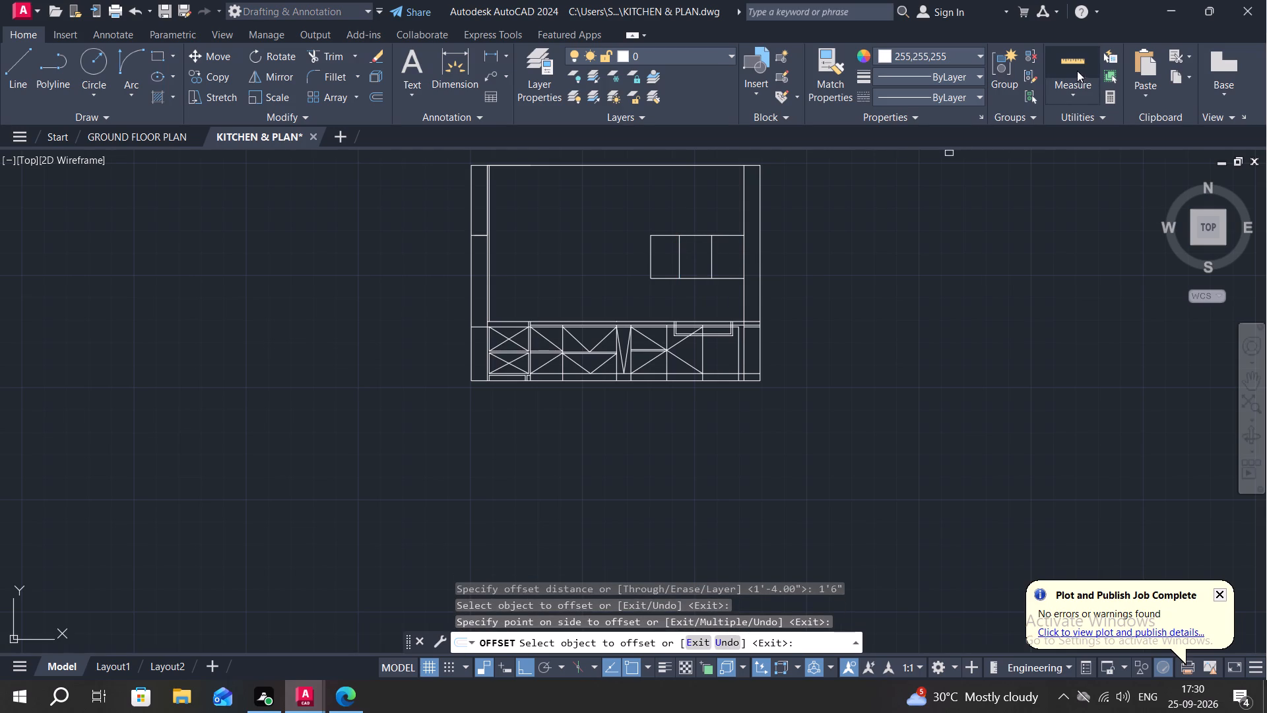
Measure the section widths of the divided wall-cabinet box.
left_click(1073, 53)
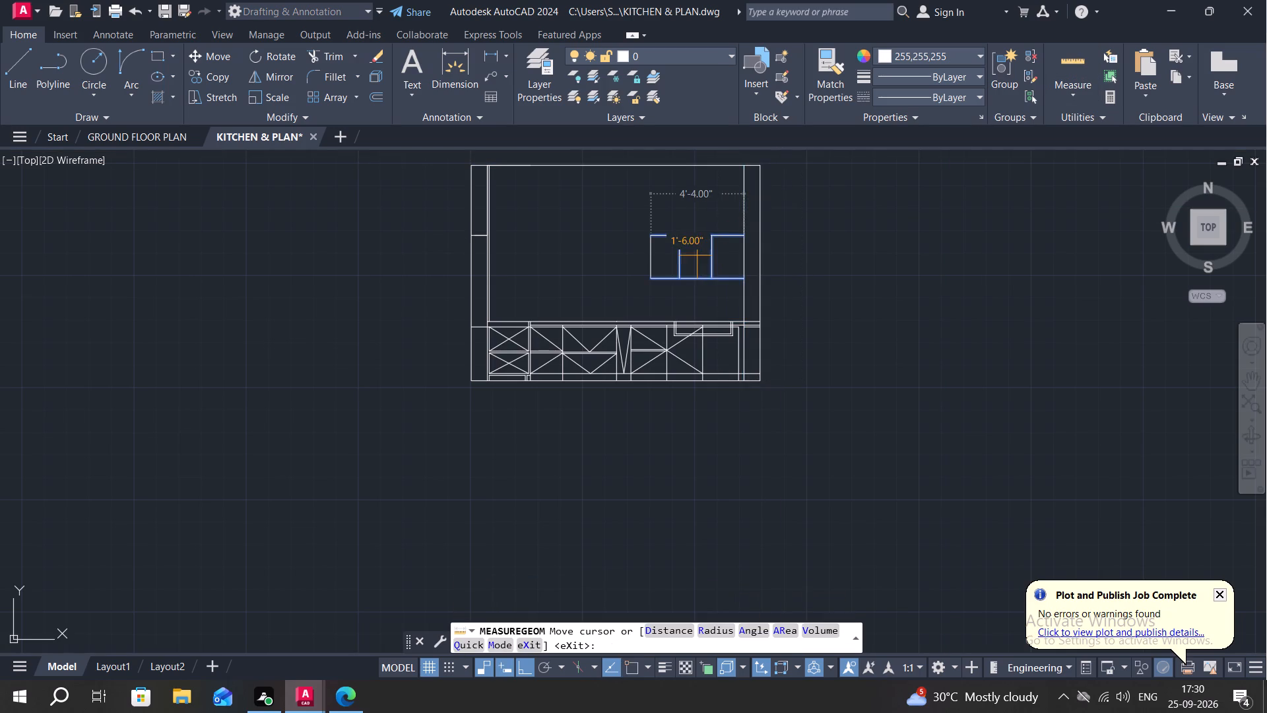
key("Escape")
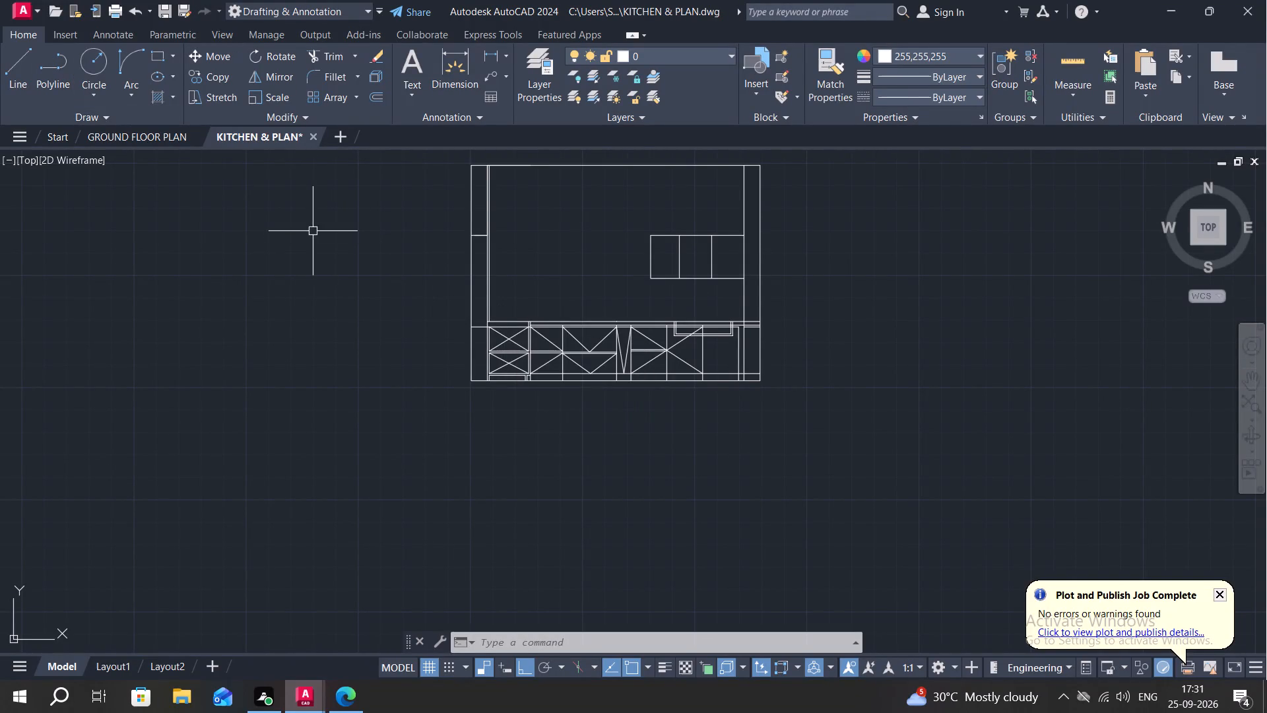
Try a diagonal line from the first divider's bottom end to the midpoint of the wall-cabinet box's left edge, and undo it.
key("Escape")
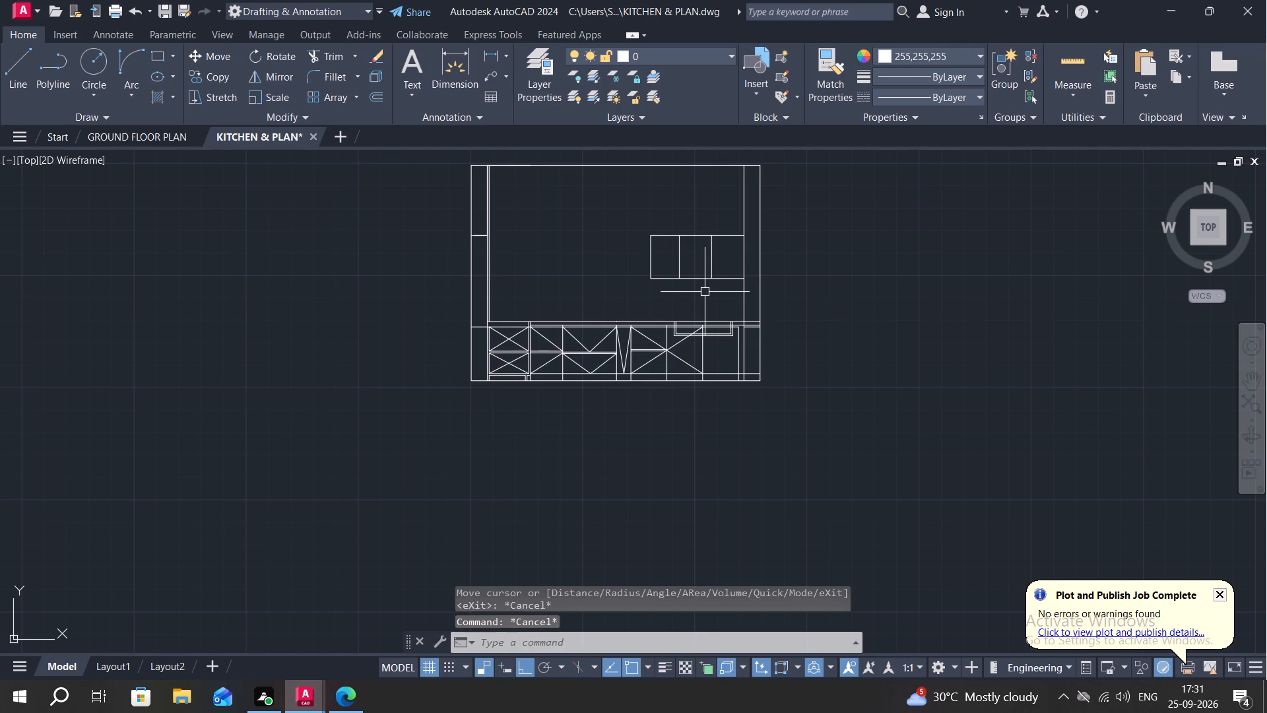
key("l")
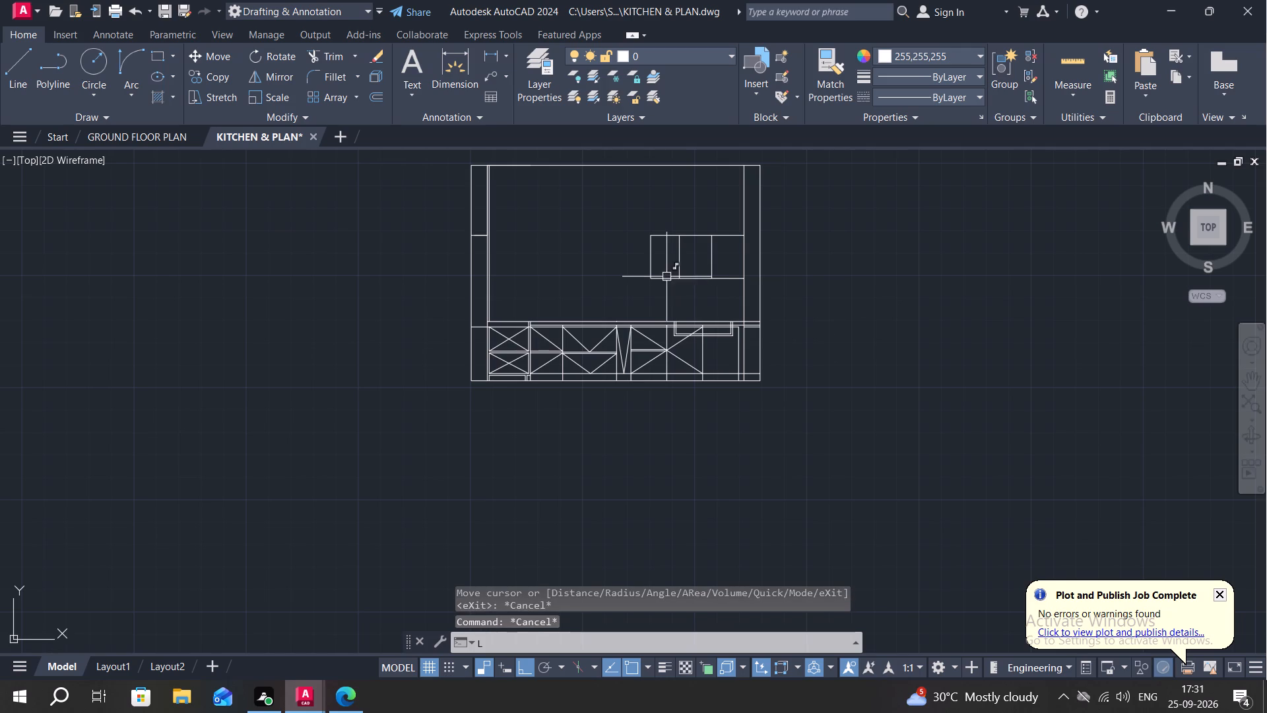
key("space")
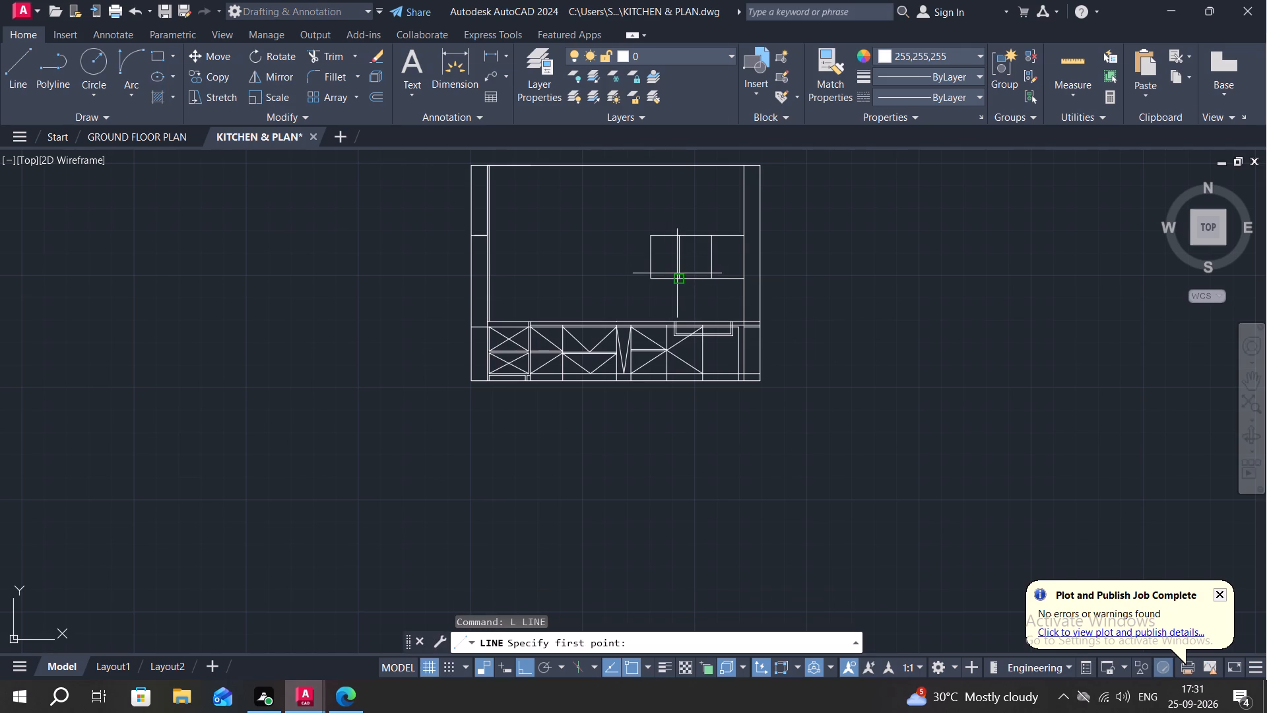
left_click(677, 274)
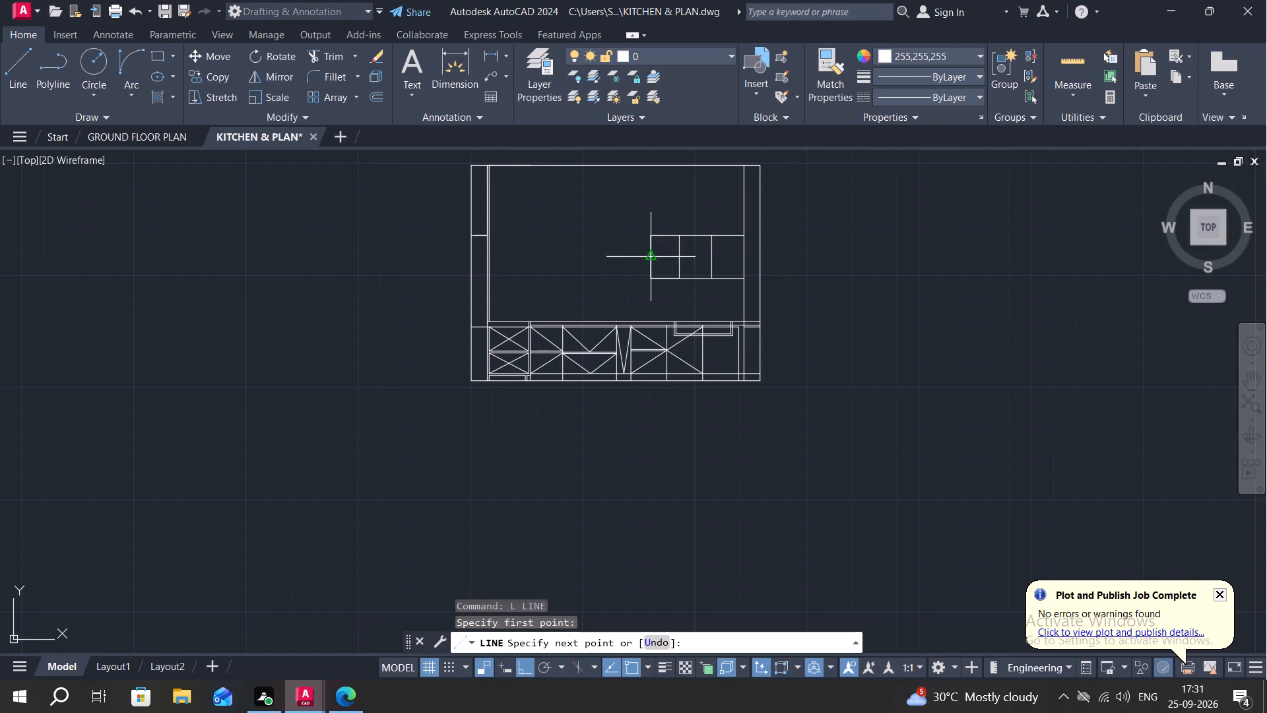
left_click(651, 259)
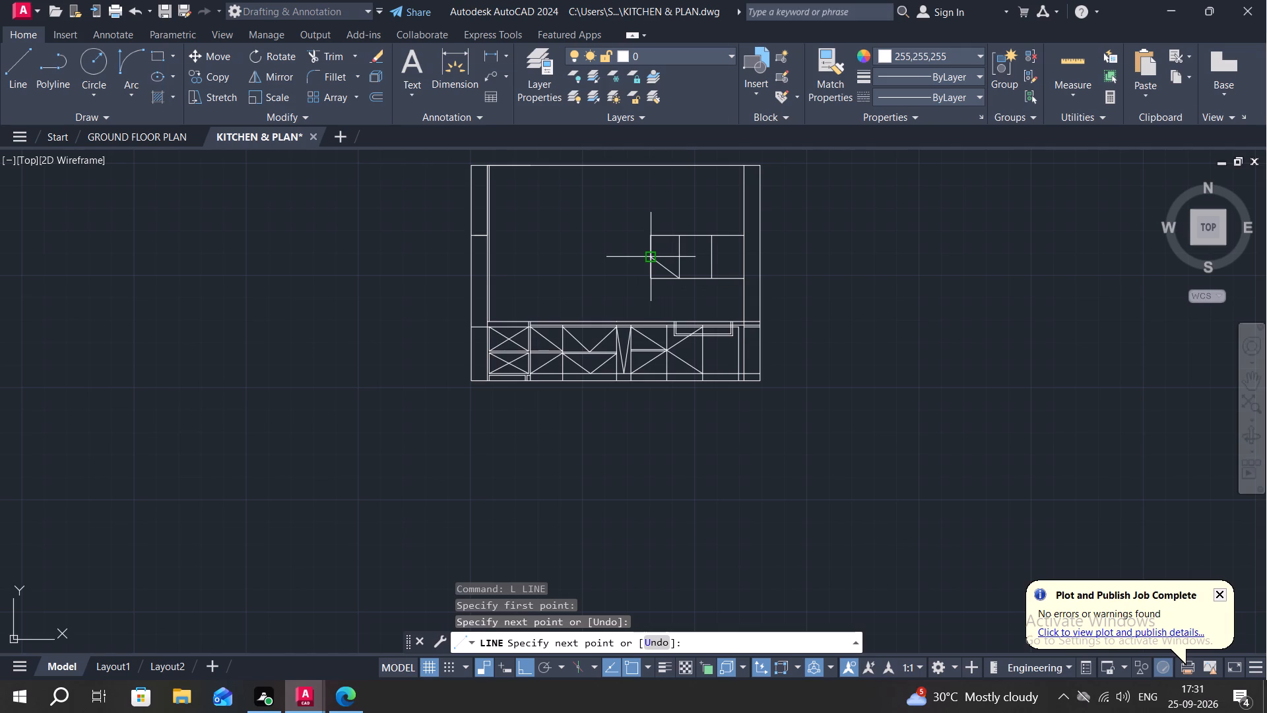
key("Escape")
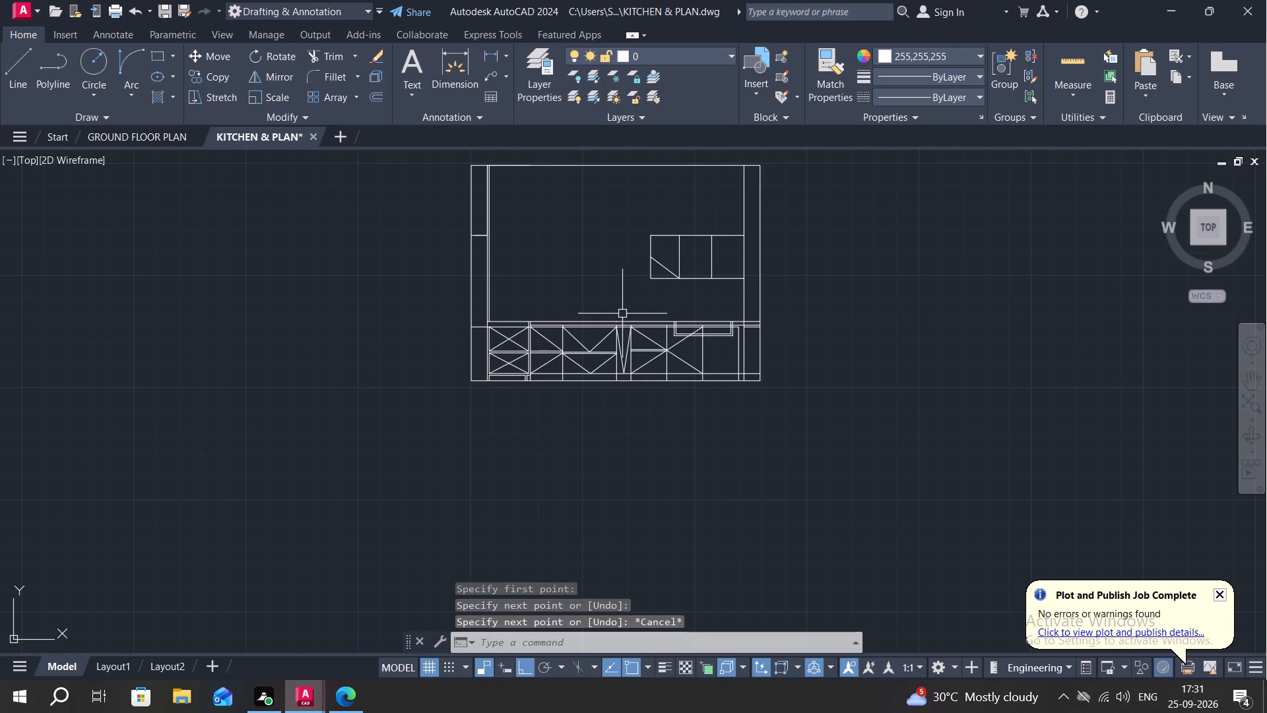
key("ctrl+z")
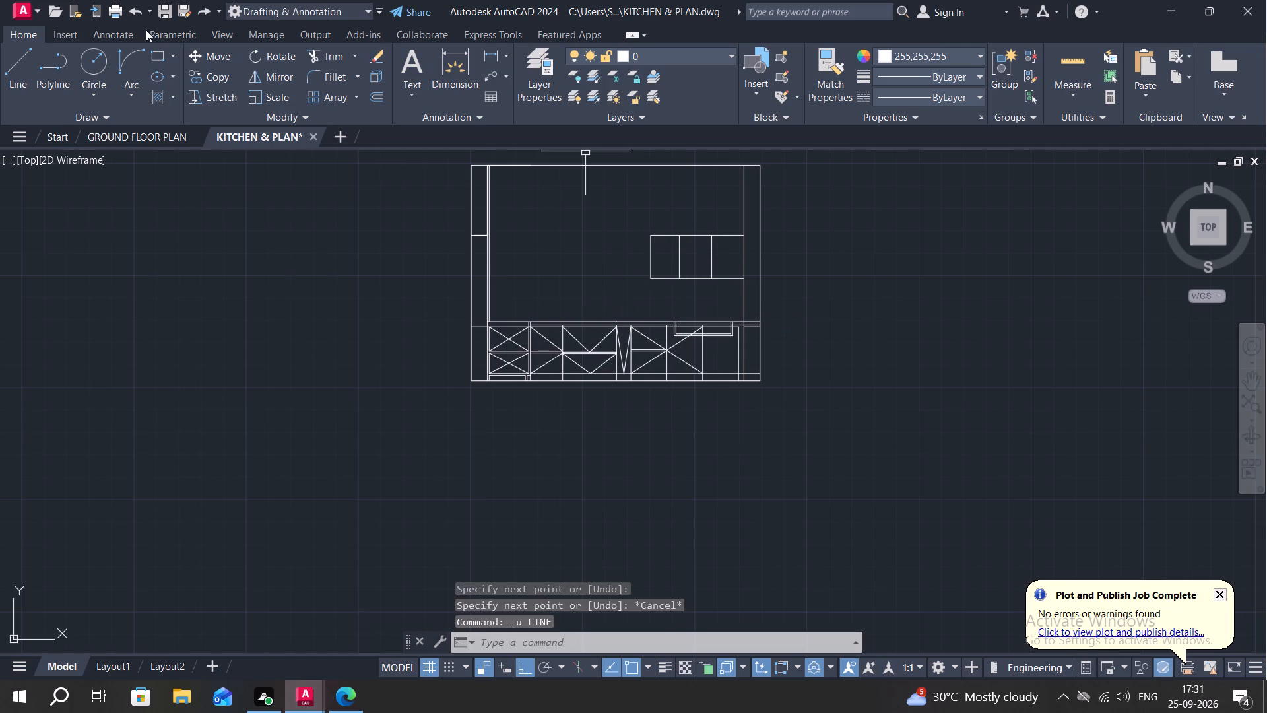
Draw two door-opening lines in the first wall-cabinet section, from the first divider's ends to the midpoint of the box's left edge.
left_click(25, 61)
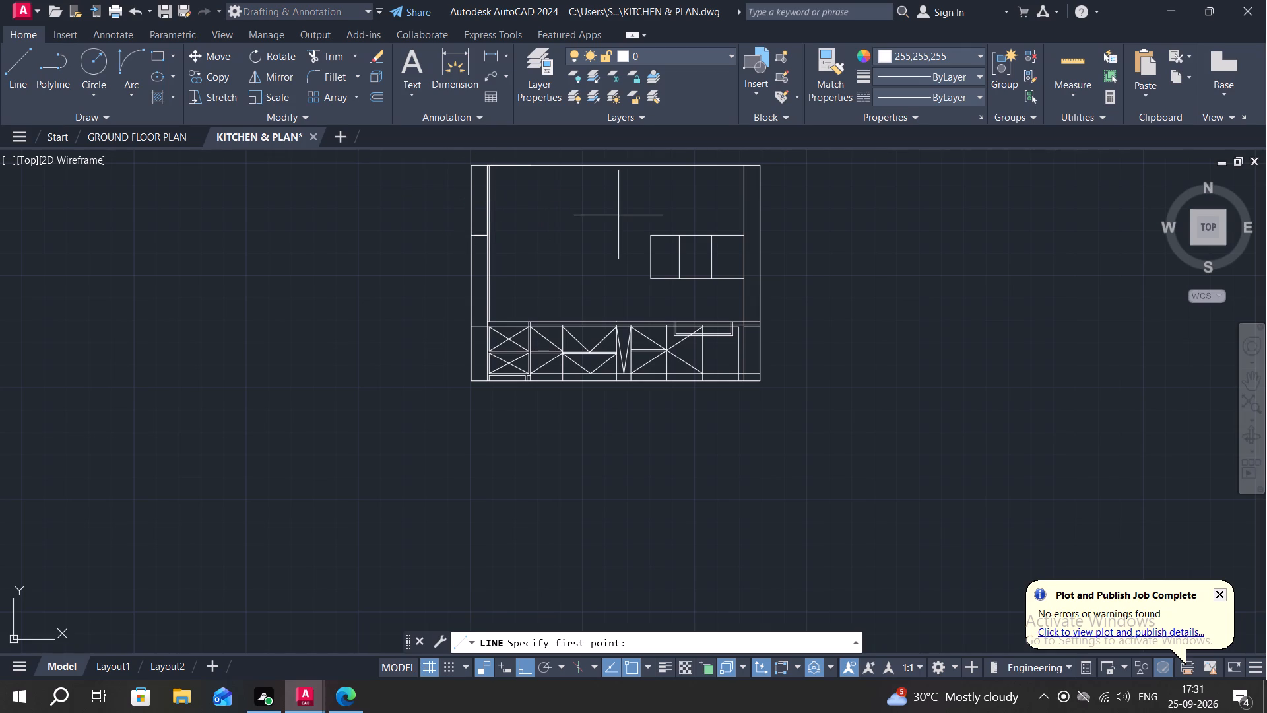
left_click(676, 232)
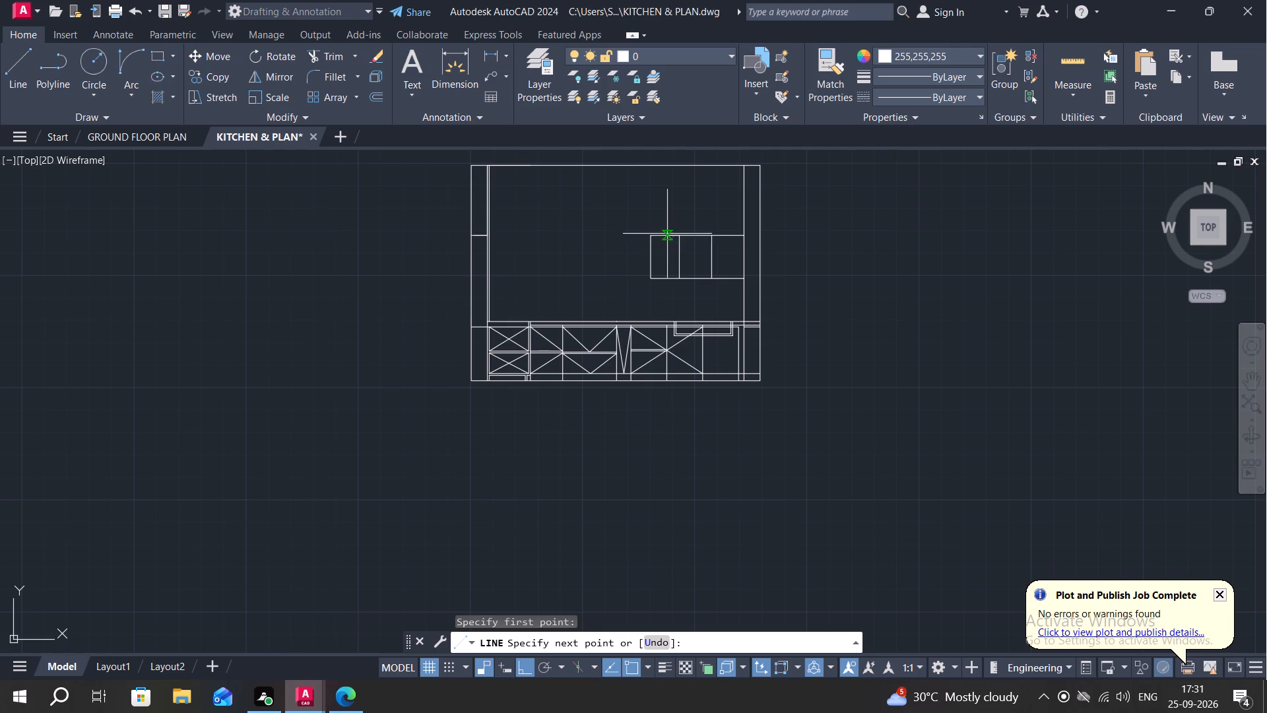
left_click(653, 257)
left_click(678, 281)
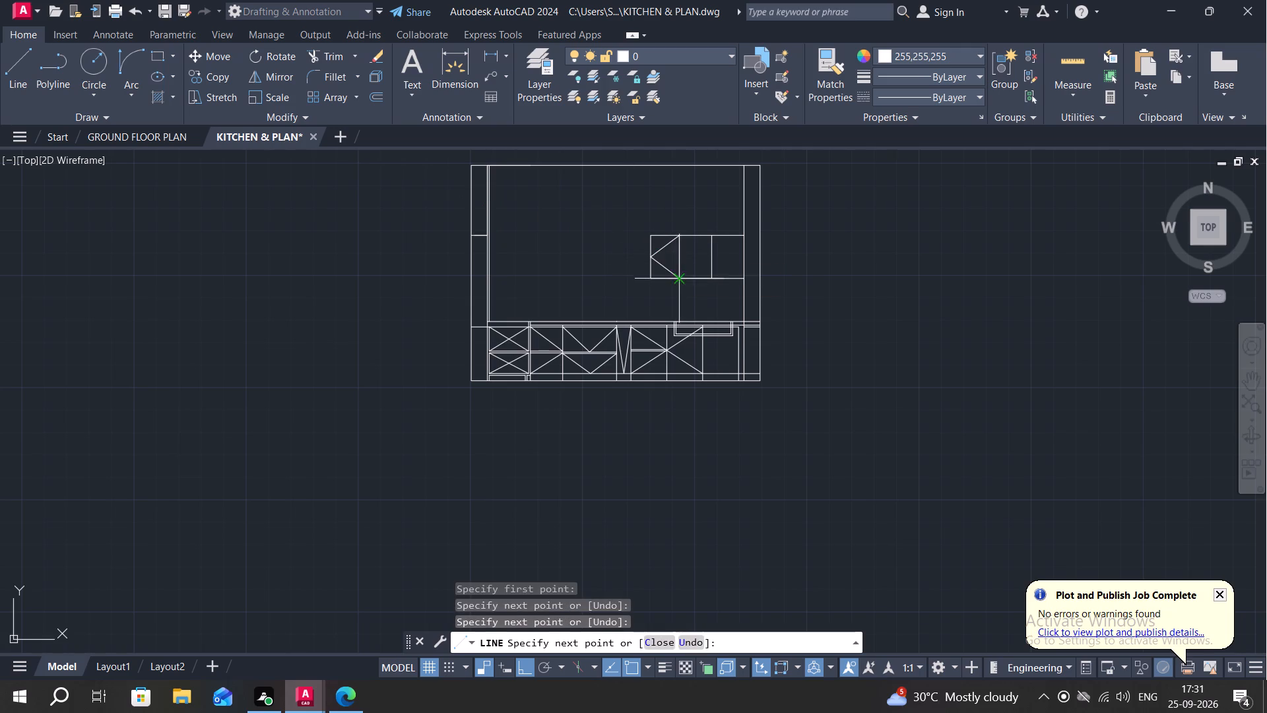
key("Escape")
key("Escape")
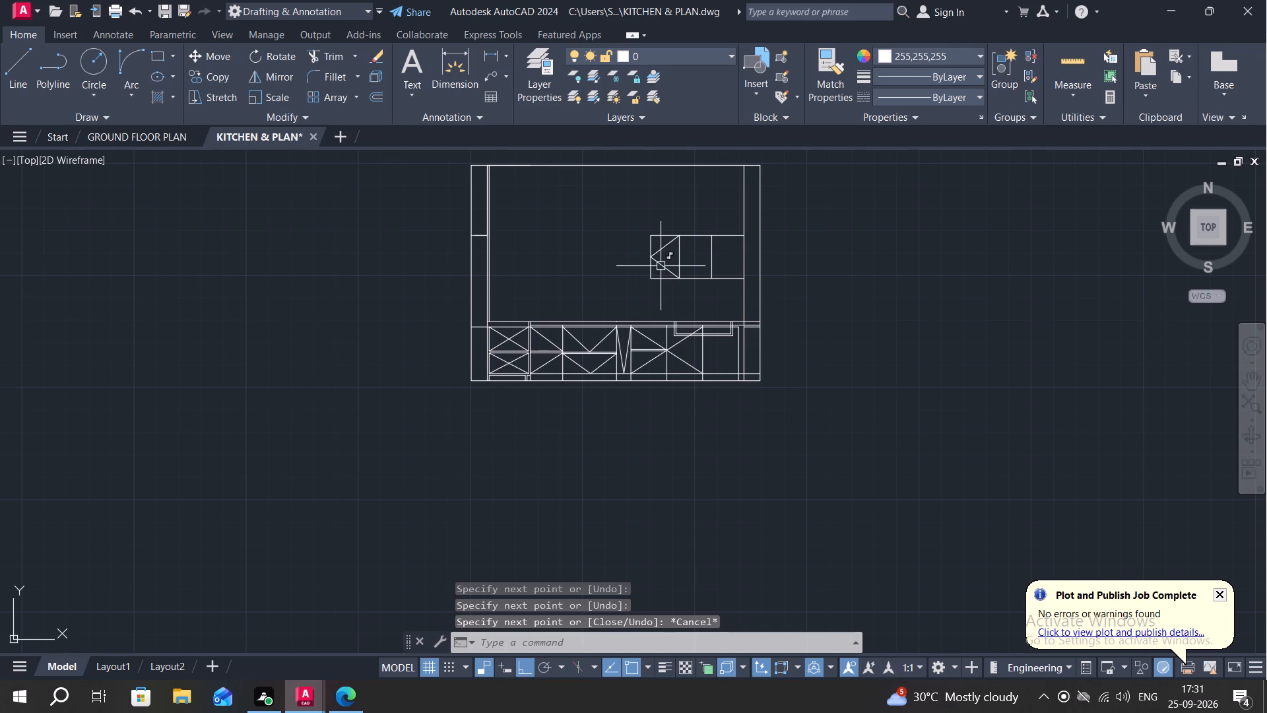
Draw two door-opening lines in the middle wall-cabinet section, from the second divider's ends to the first divider's midpoint.
key("space")
left_click(709, 236)
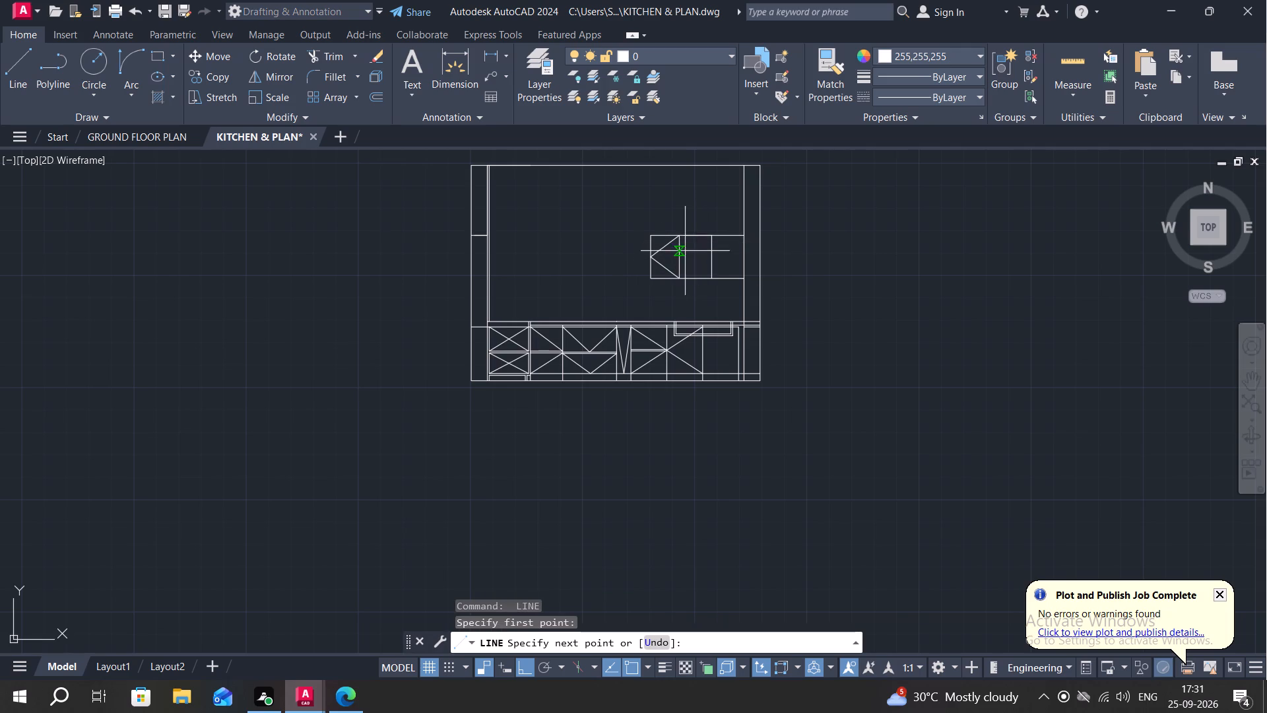
left_click(678, 254)
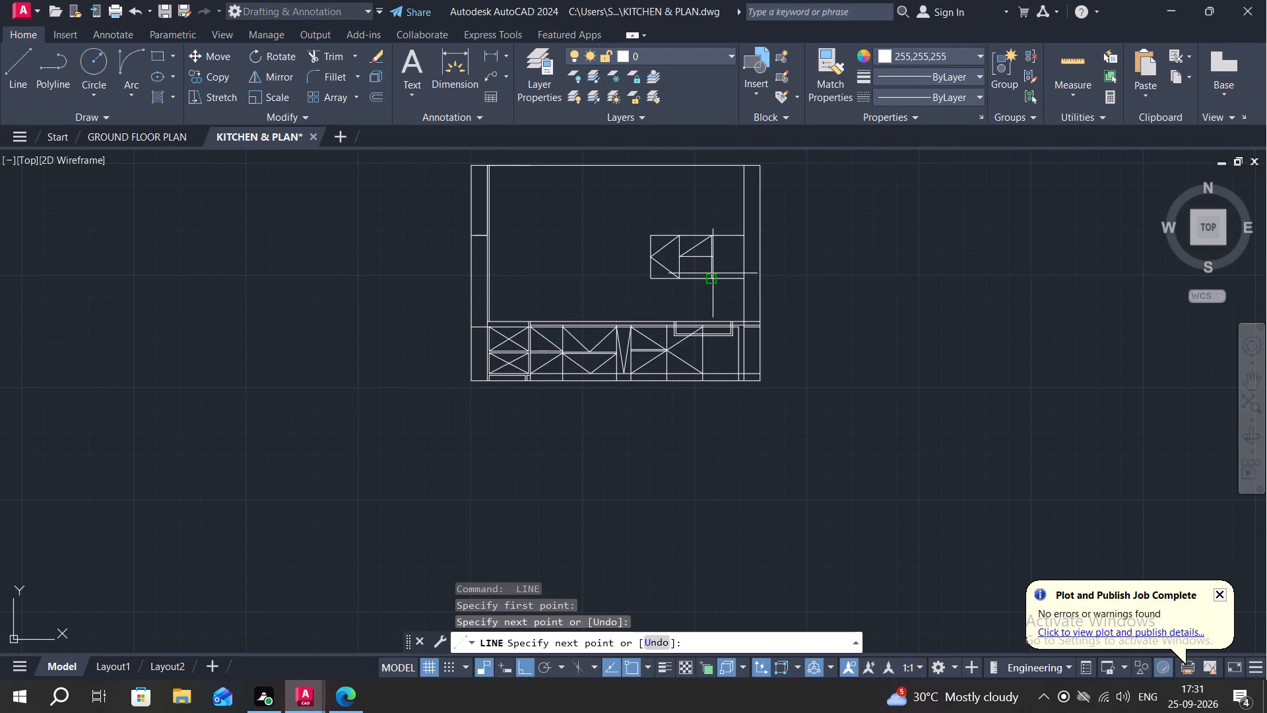
left_click(710, 277)
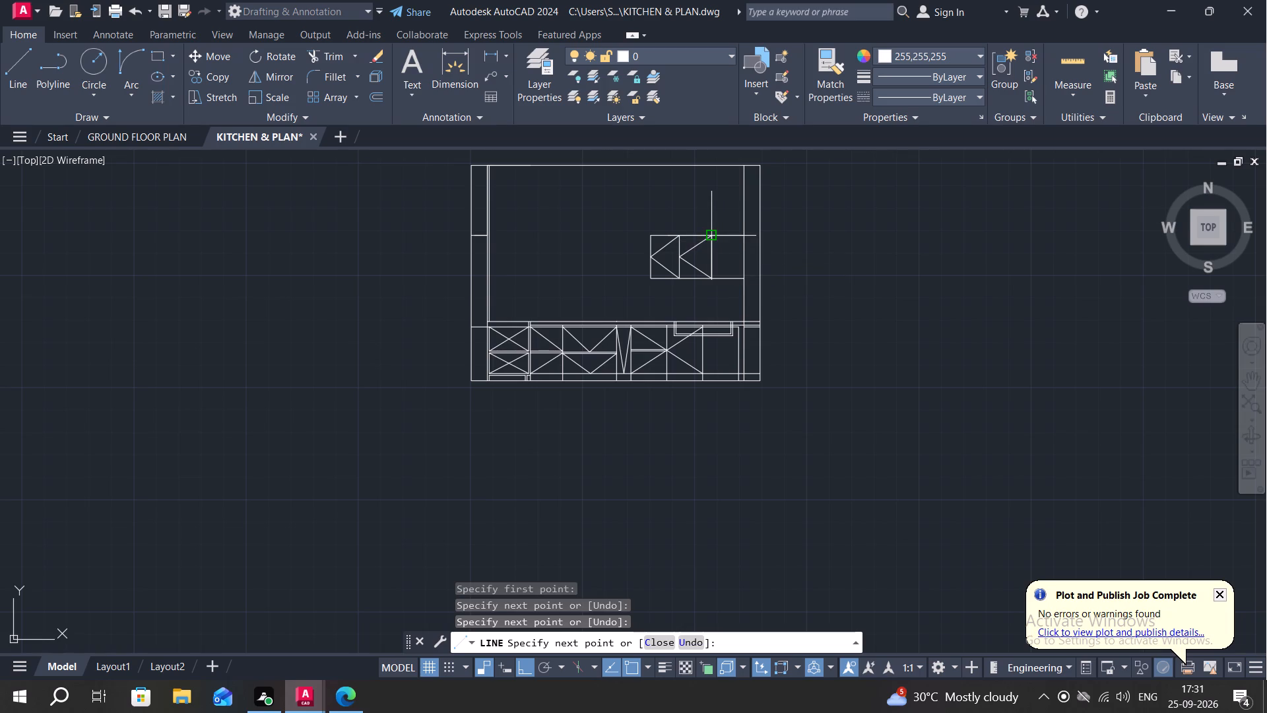
key("Escape")
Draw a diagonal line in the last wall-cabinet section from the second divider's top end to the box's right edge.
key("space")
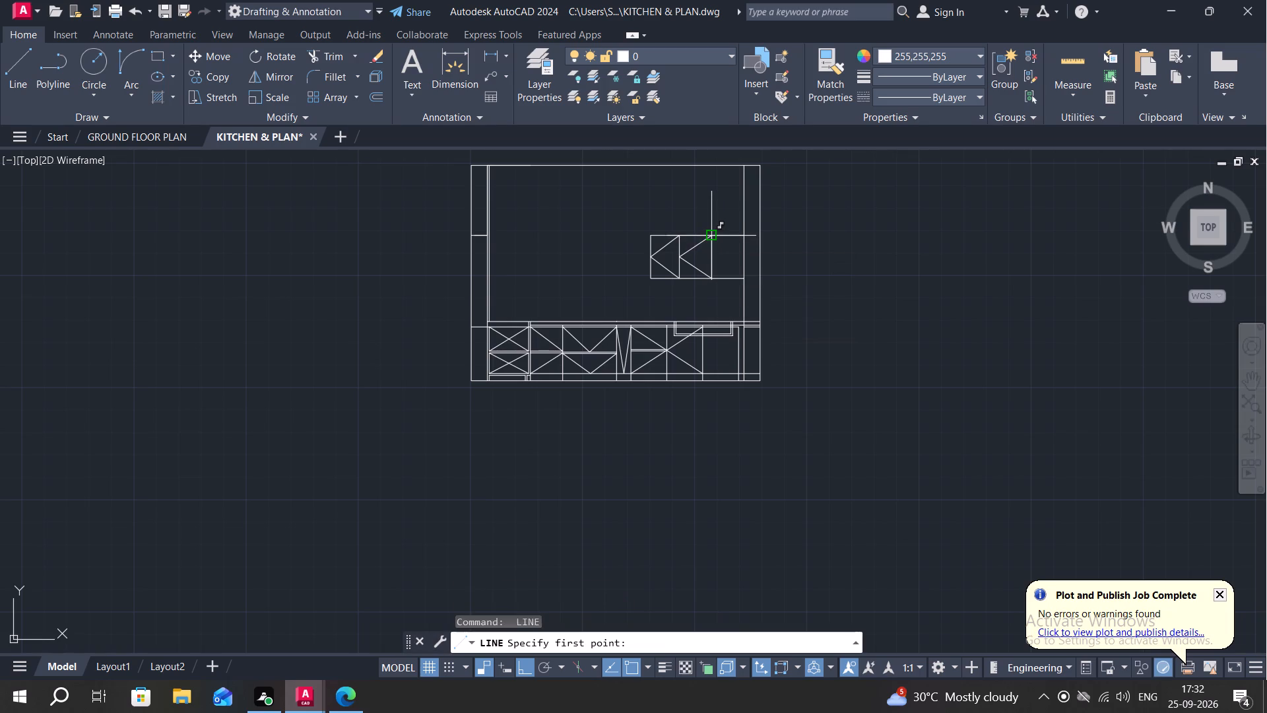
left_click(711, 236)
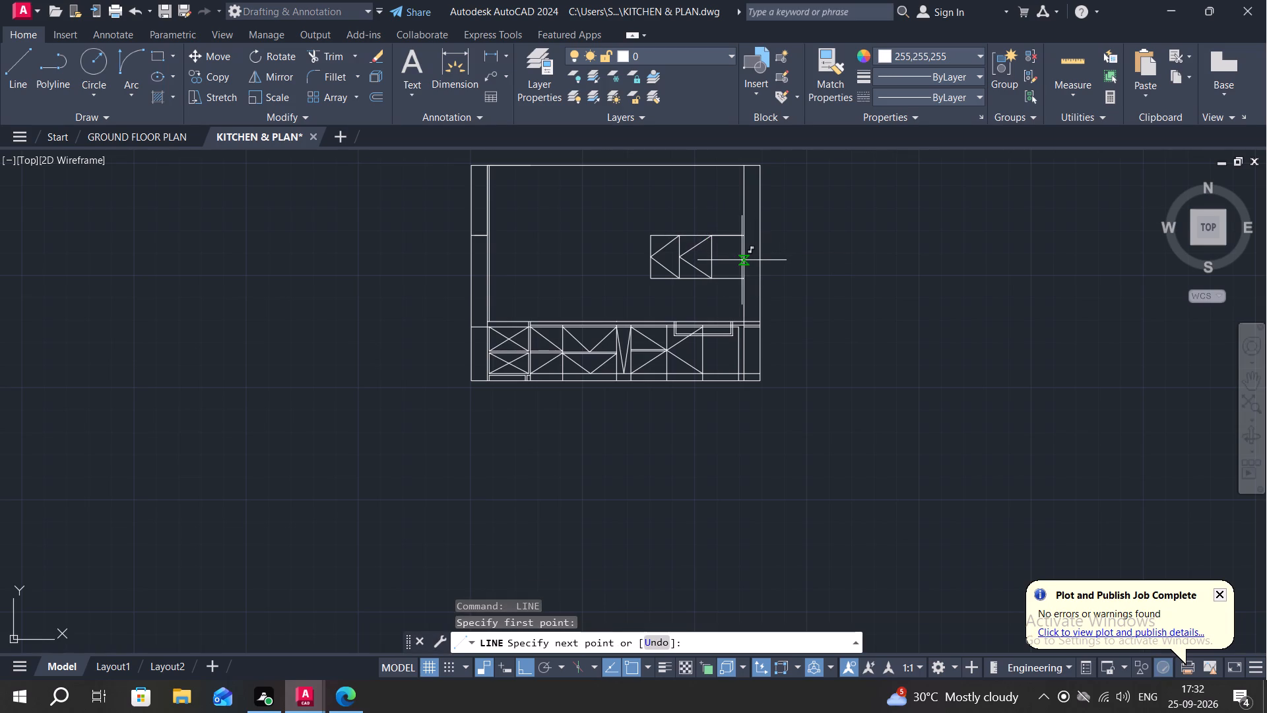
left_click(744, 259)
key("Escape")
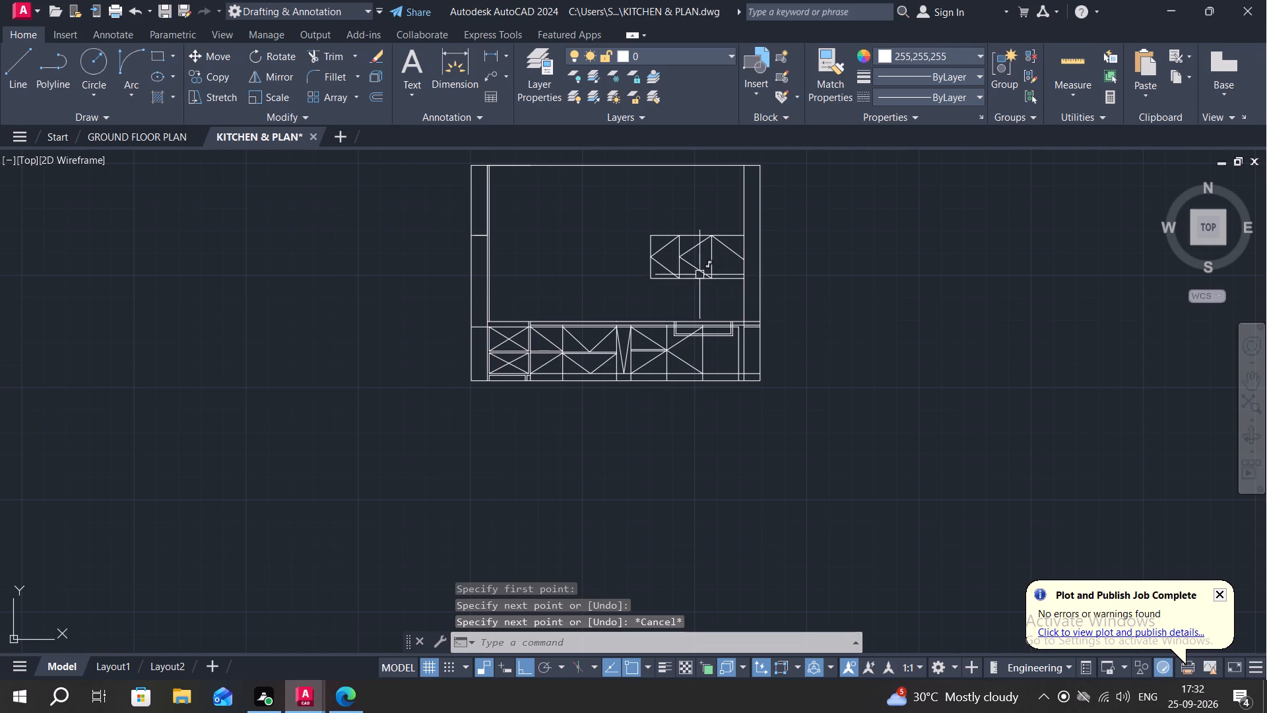
Draw a horizontal line from the first divider's midpoint across to the wall-cabinet box's right edge.
type("L")
key("space")
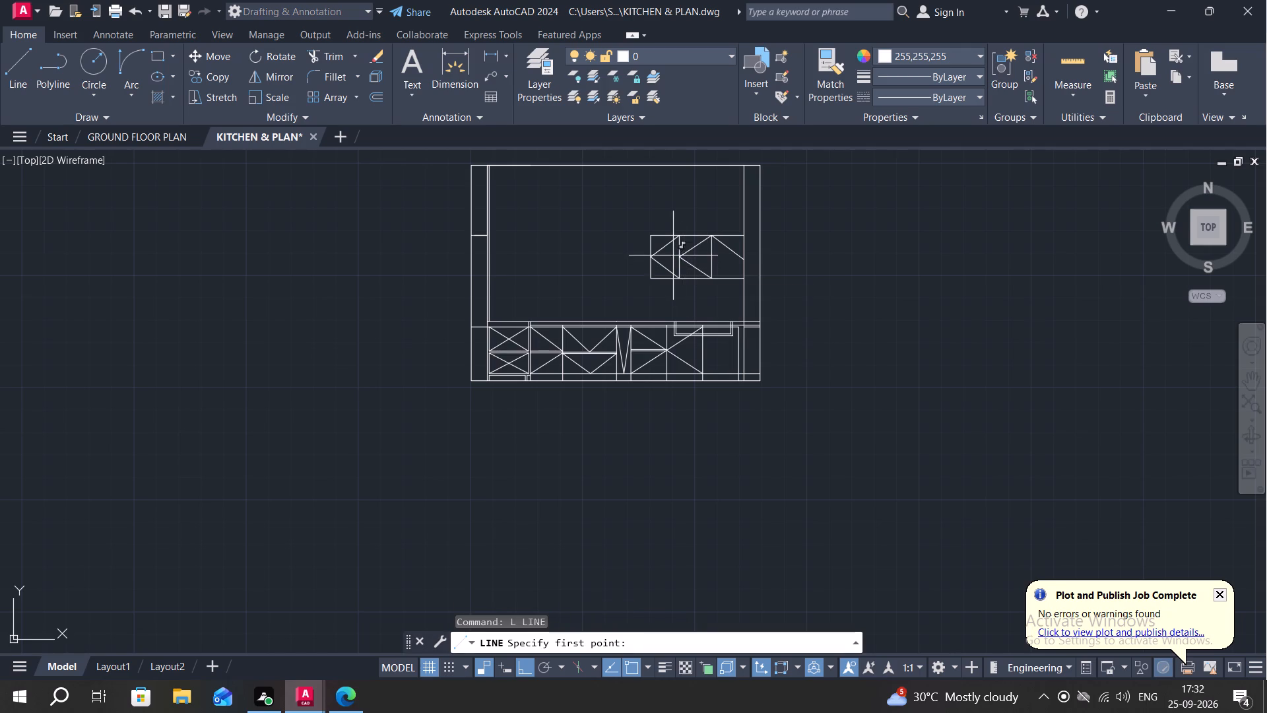
left_click(682, 255)
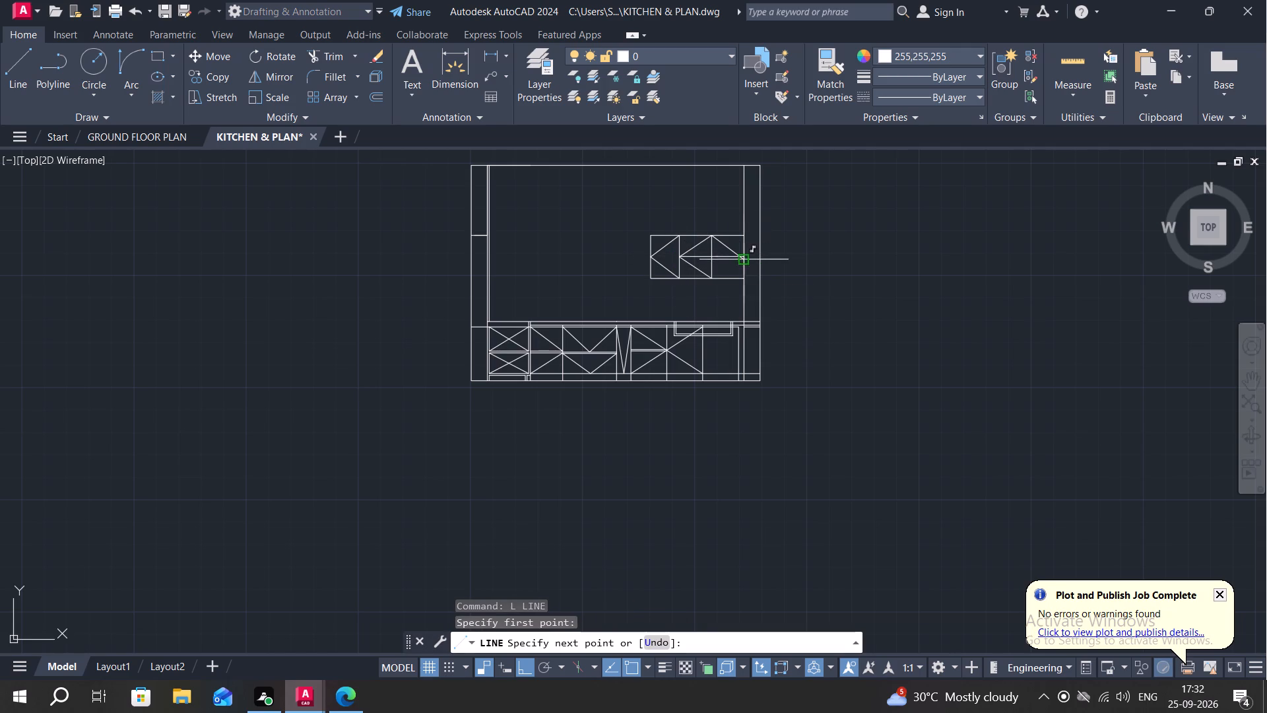
scroll(748, 254, "up", 5)
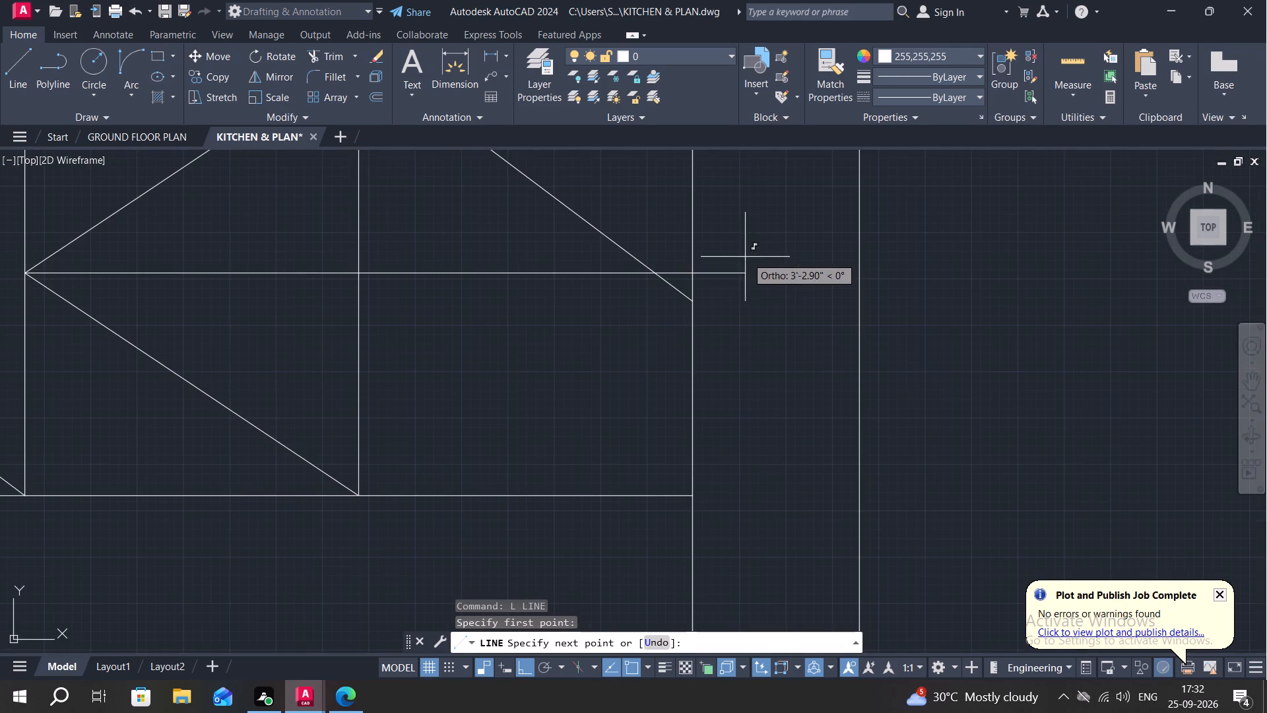
left_click(695, 268)
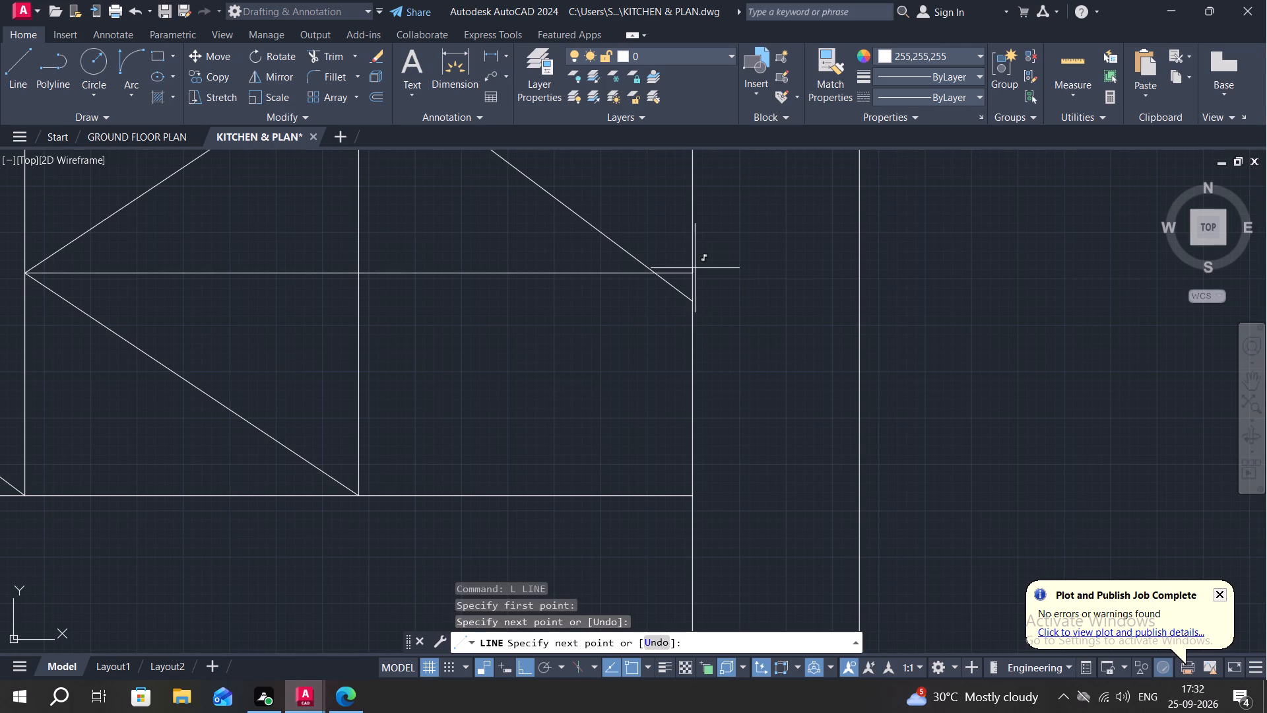
key("Escape")
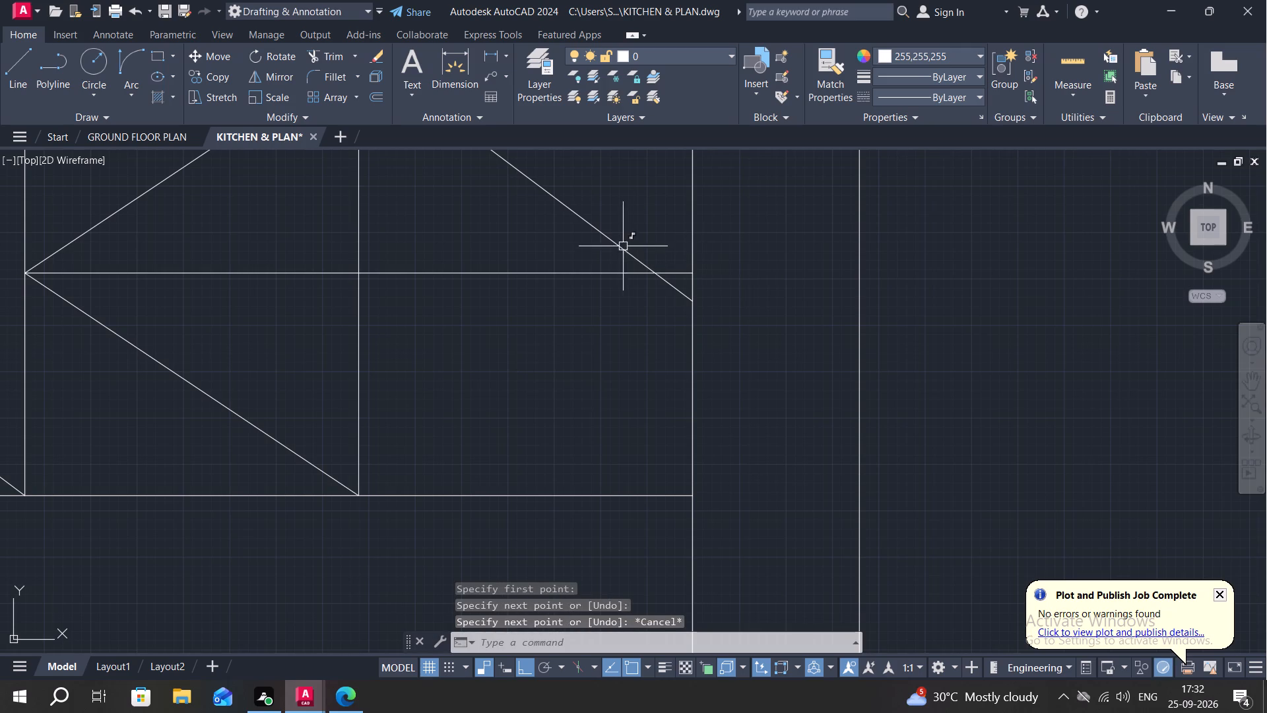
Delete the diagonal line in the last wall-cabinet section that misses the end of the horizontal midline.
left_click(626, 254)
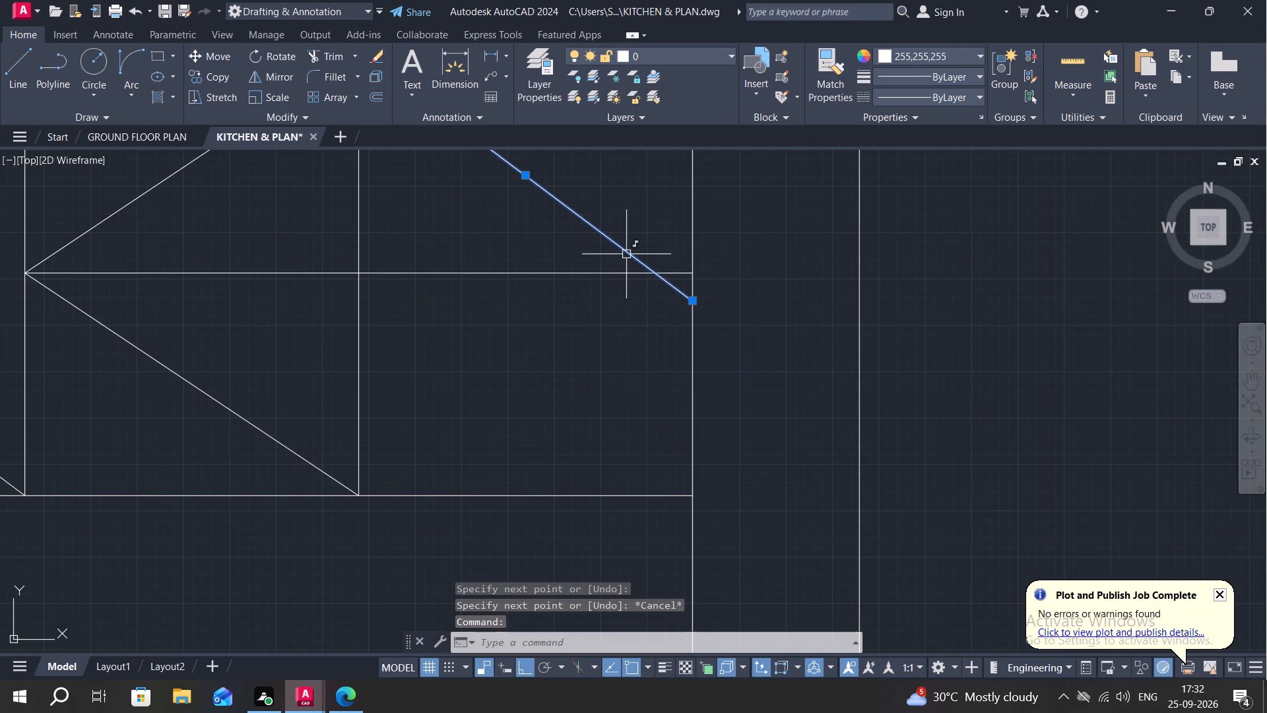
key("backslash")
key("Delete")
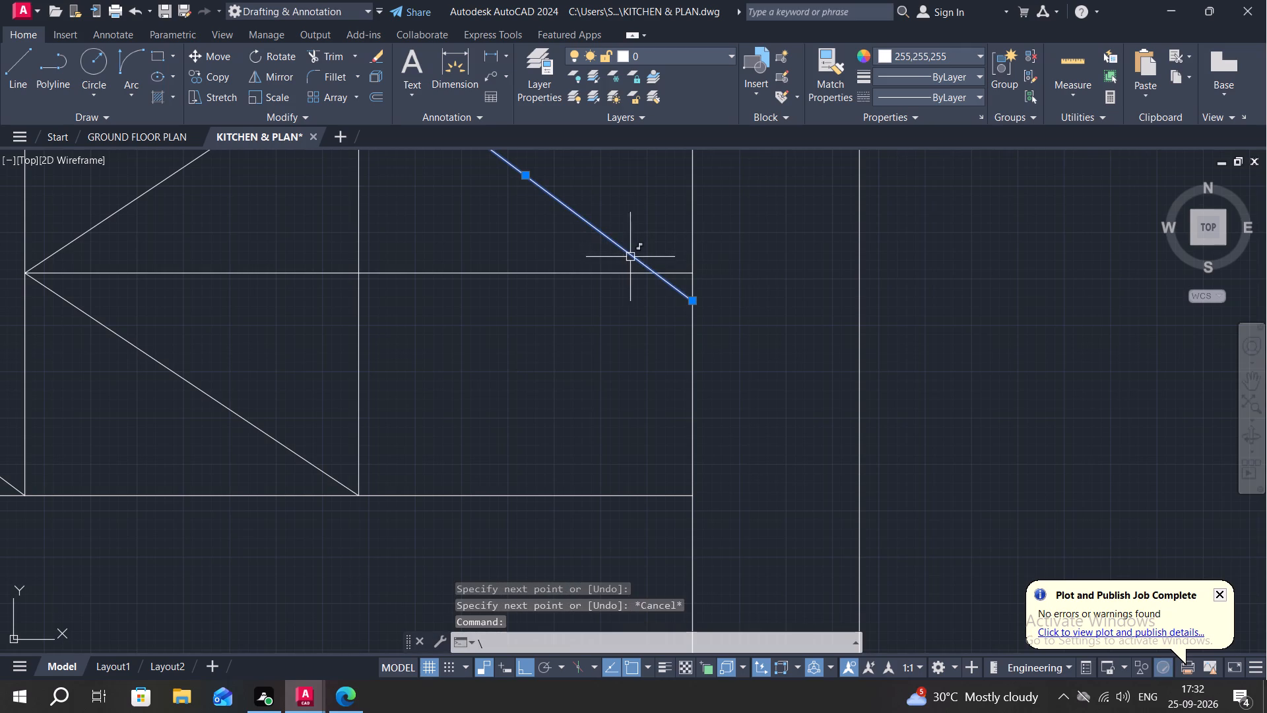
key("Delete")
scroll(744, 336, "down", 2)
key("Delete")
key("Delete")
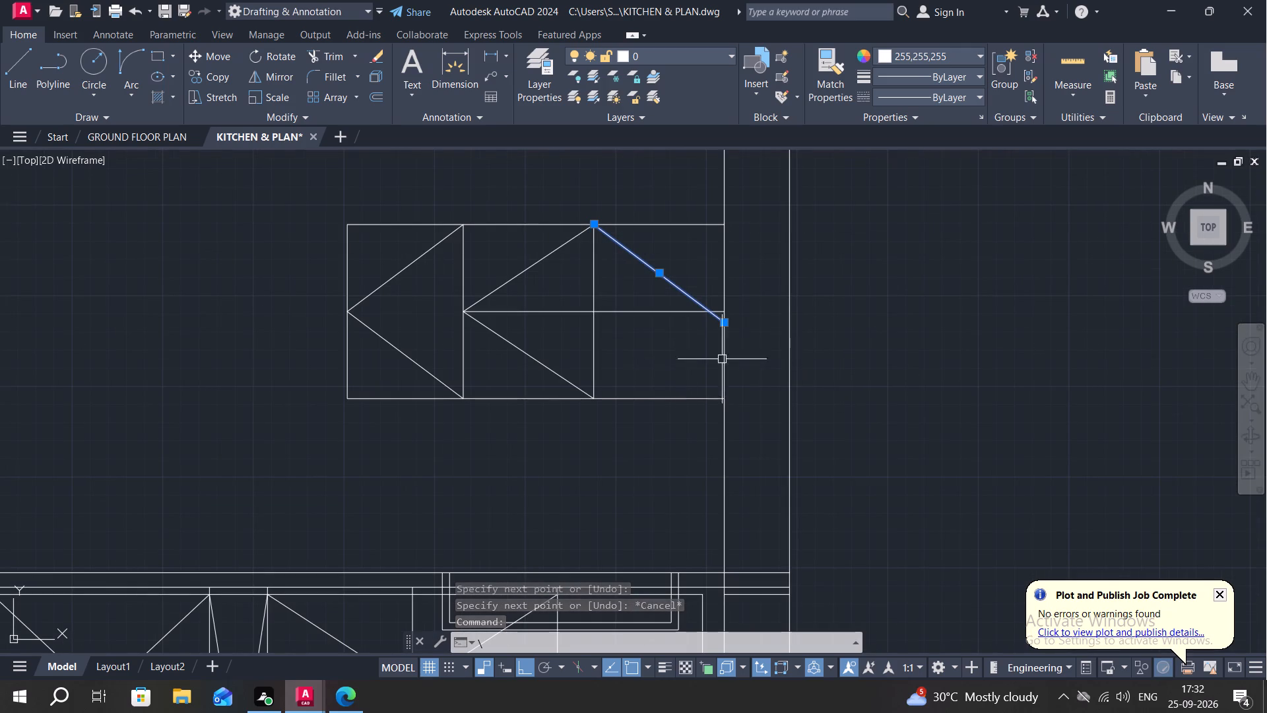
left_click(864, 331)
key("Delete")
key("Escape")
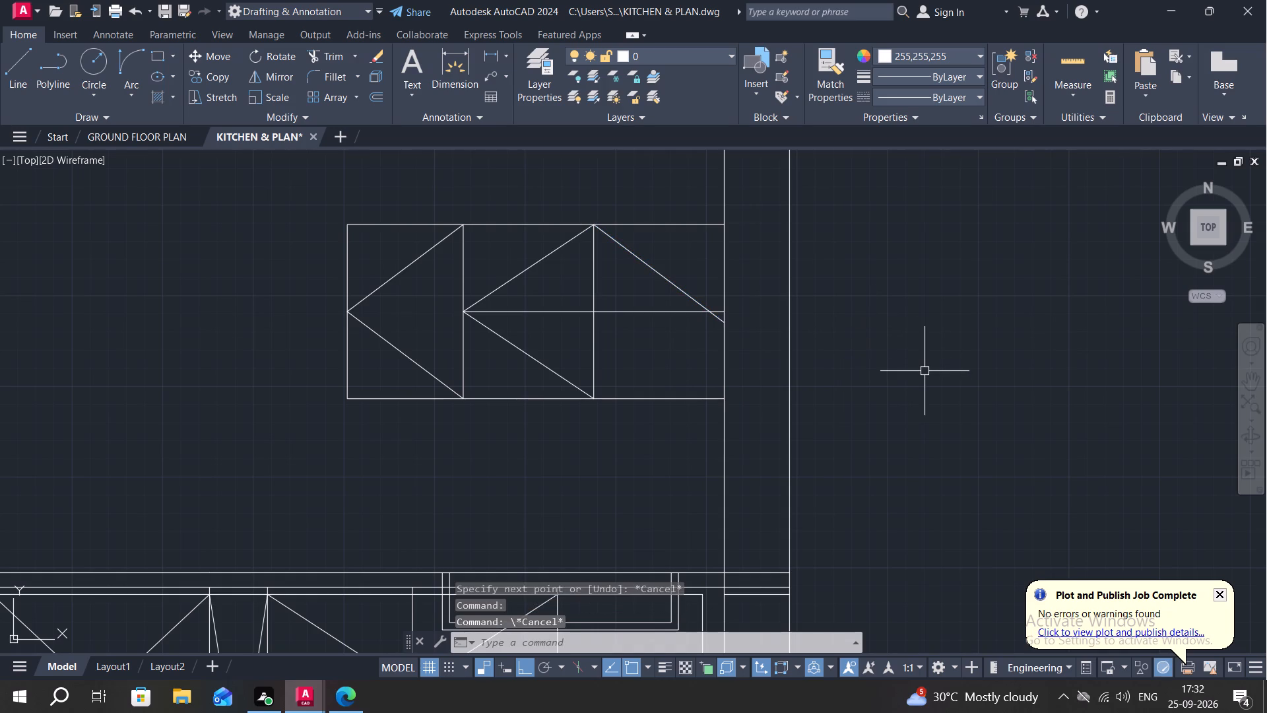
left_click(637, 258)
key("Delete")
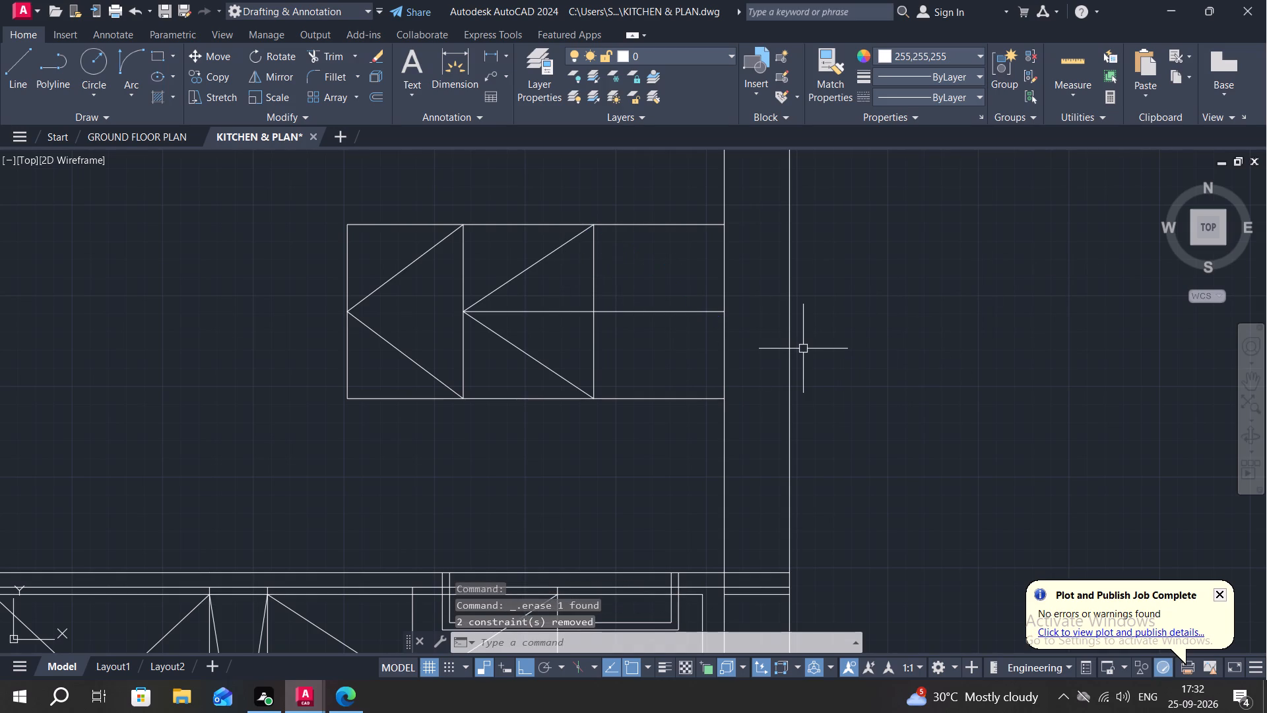
Draw two door-opening lines in the last wall-cabinet section, from the second divider's ends to the midline's end on the box's right edge.
key("l")
key("space")
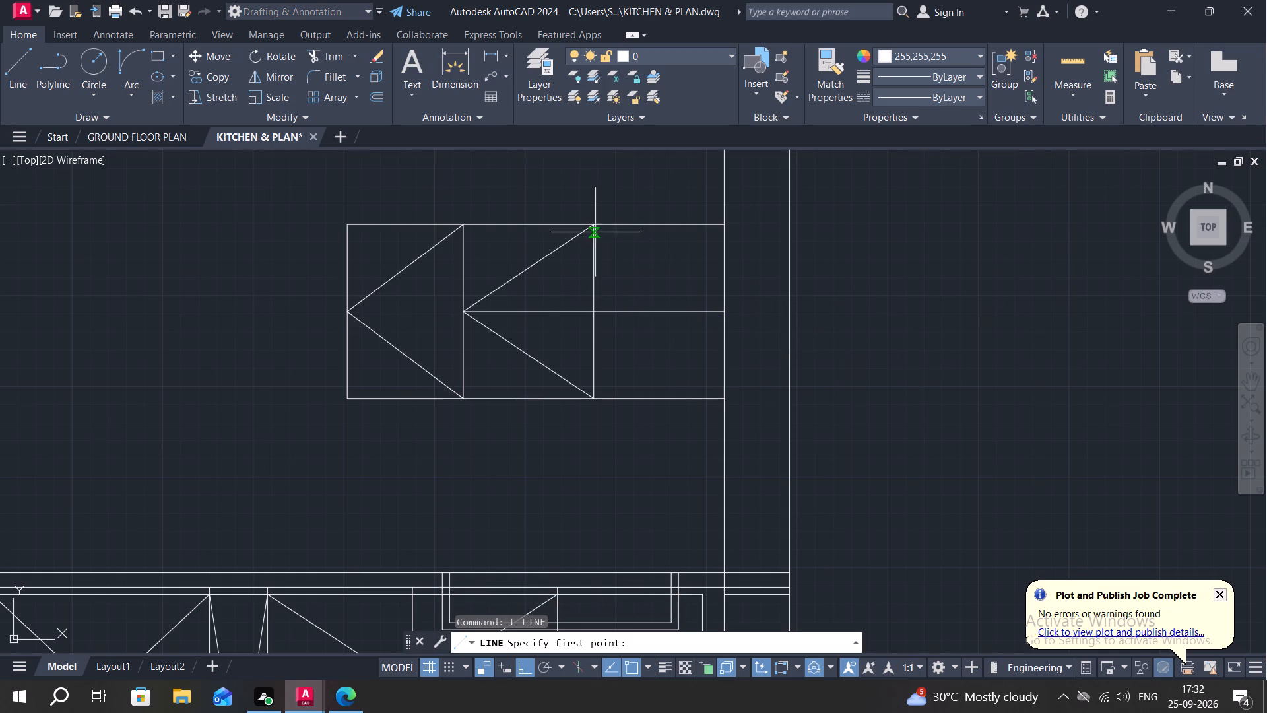
left_click(597, 222)
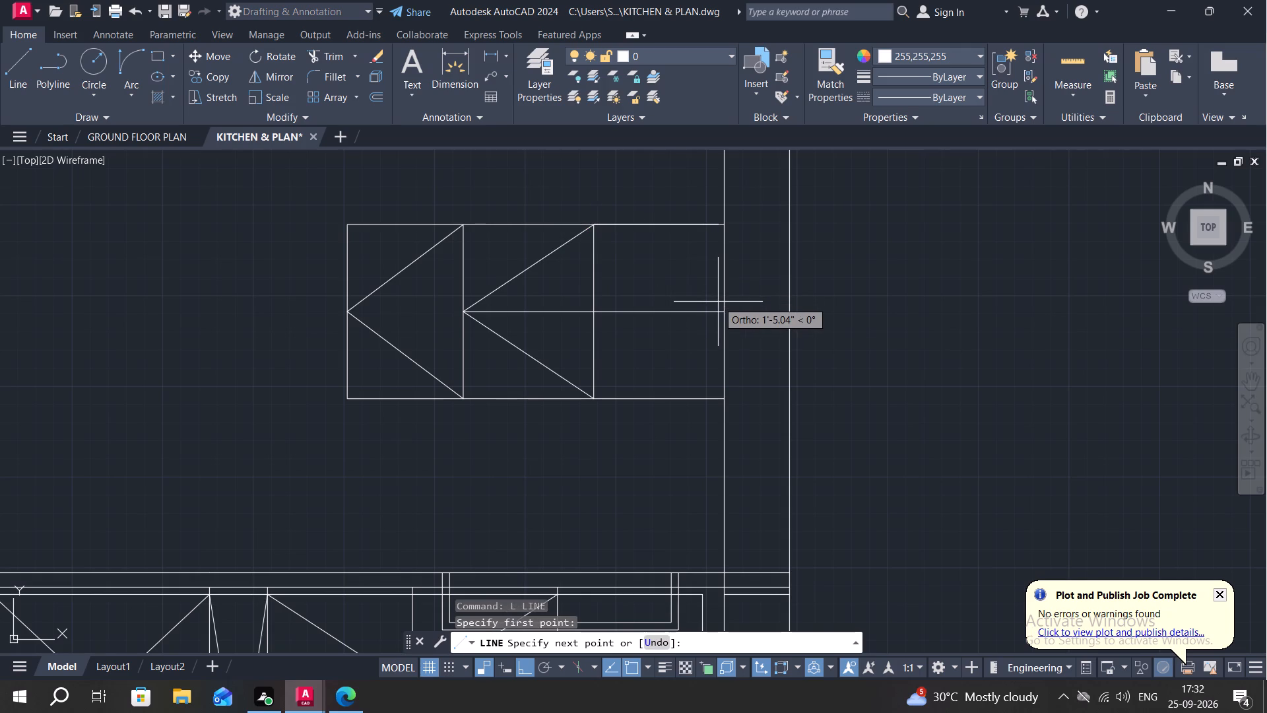
key("F8")
left_click(724, 310)
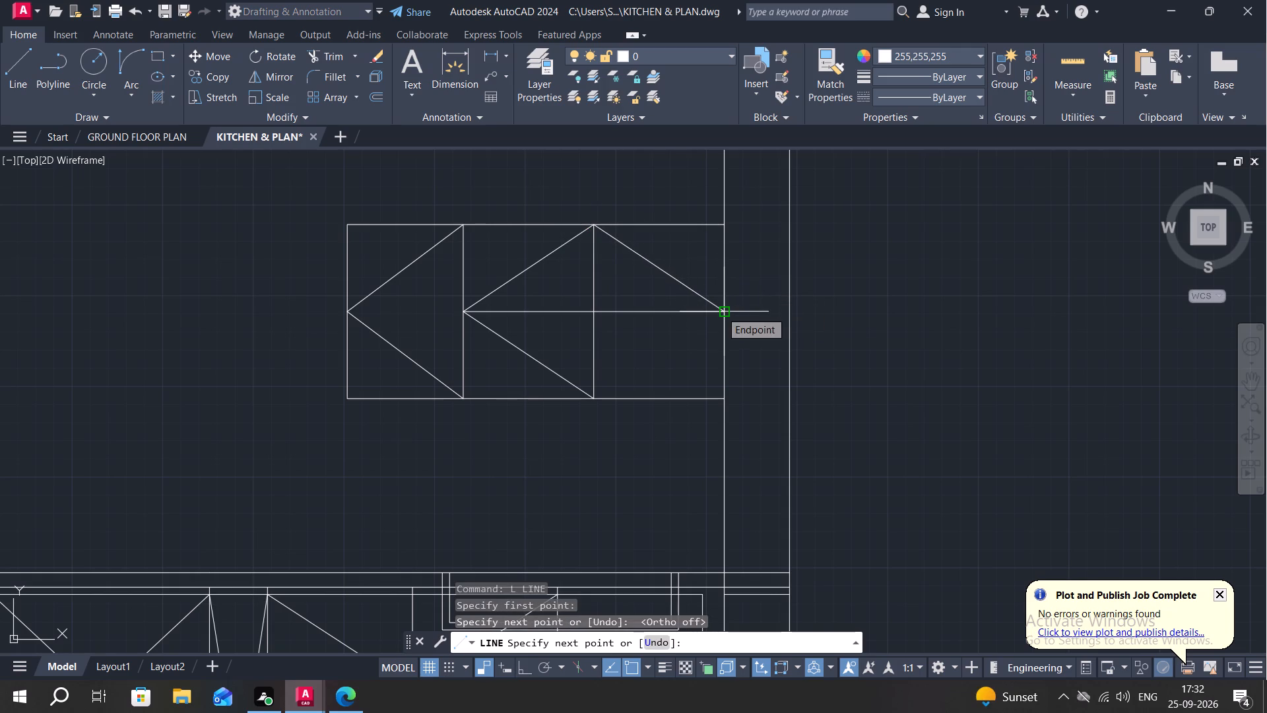
key("space")
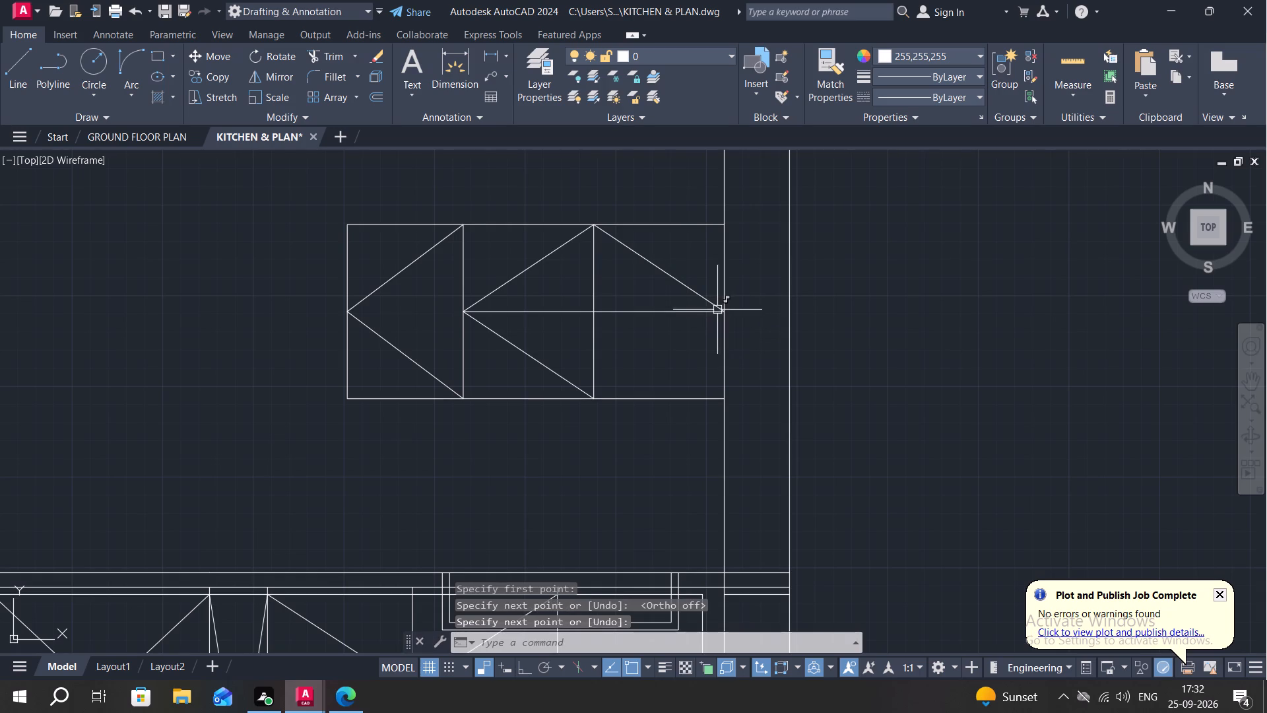
key("space")
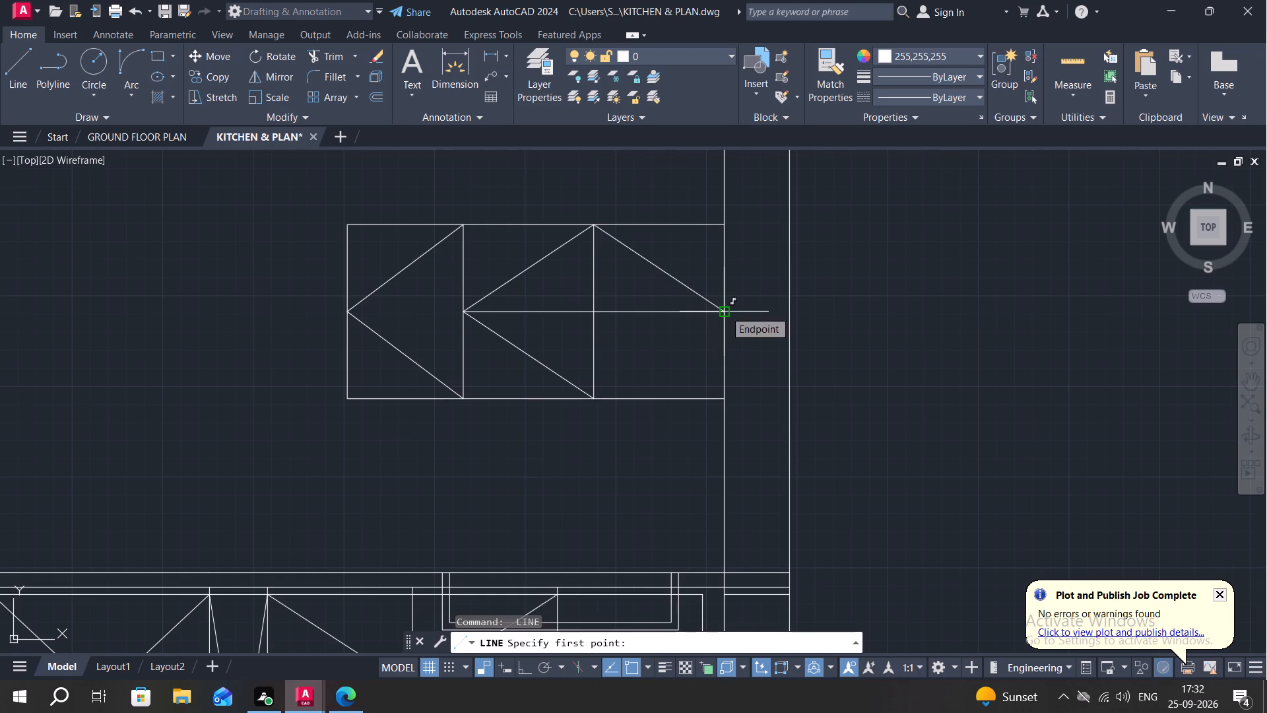
key("Return")
key("Return")
key("Return")
key("Return")
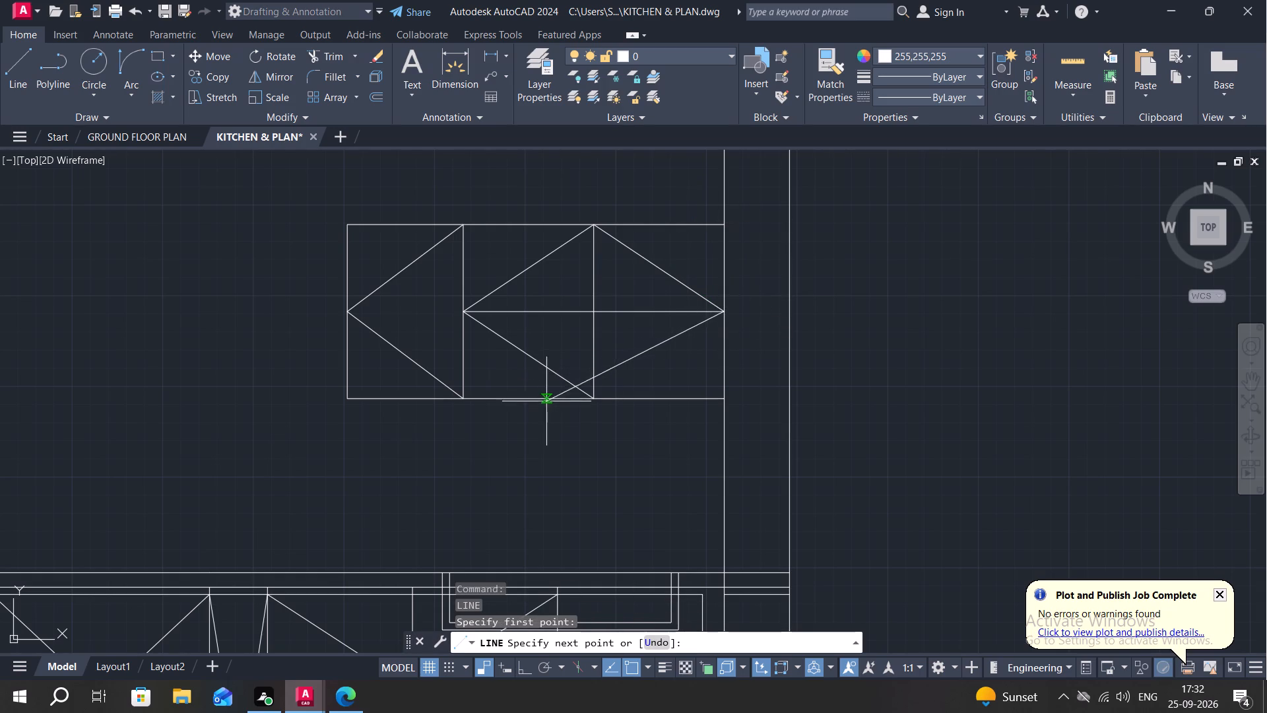
left_click(595, 397)
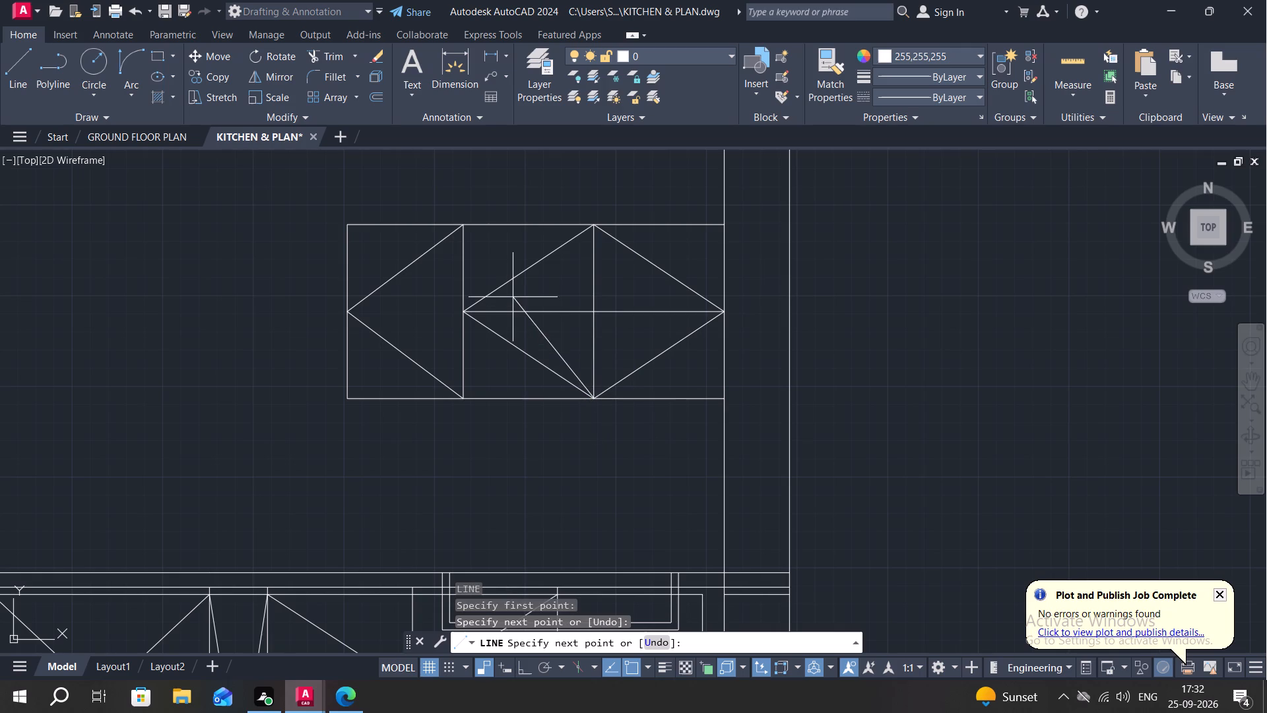
key("Escape")
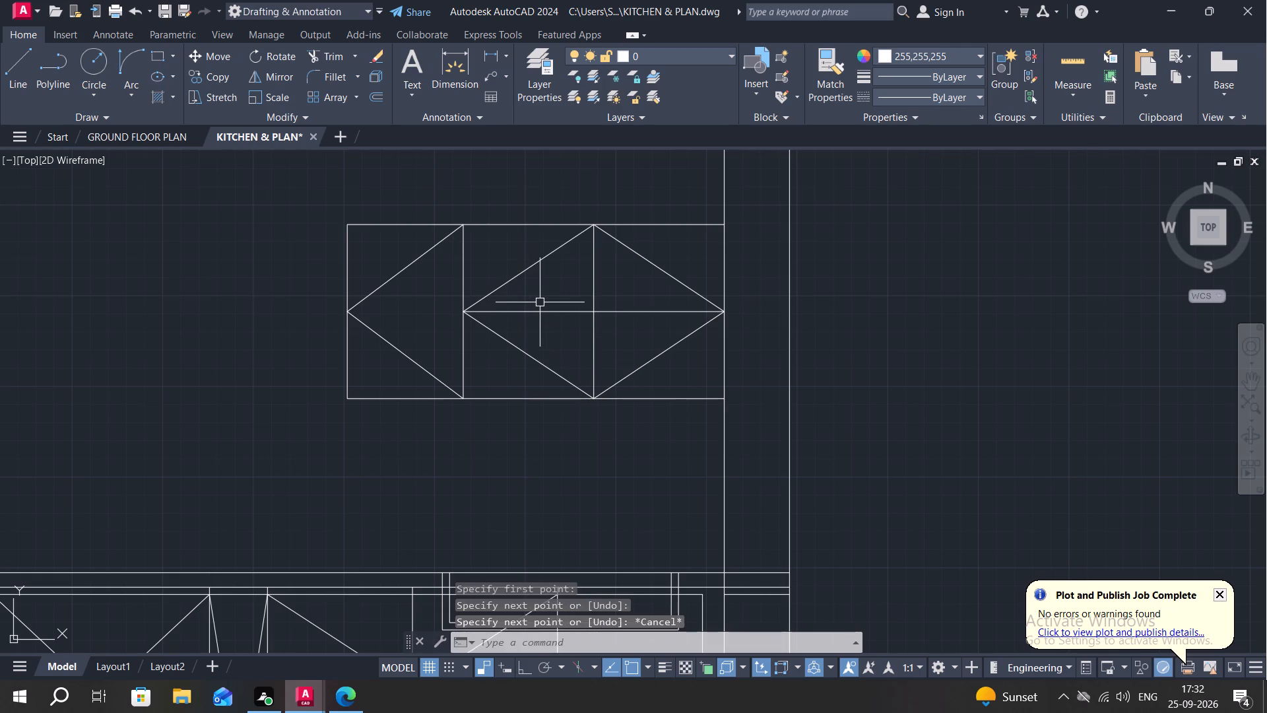
Delete the horizontal midline crossing the middle and last wall-cabinet sections.
left_click(540, 311)
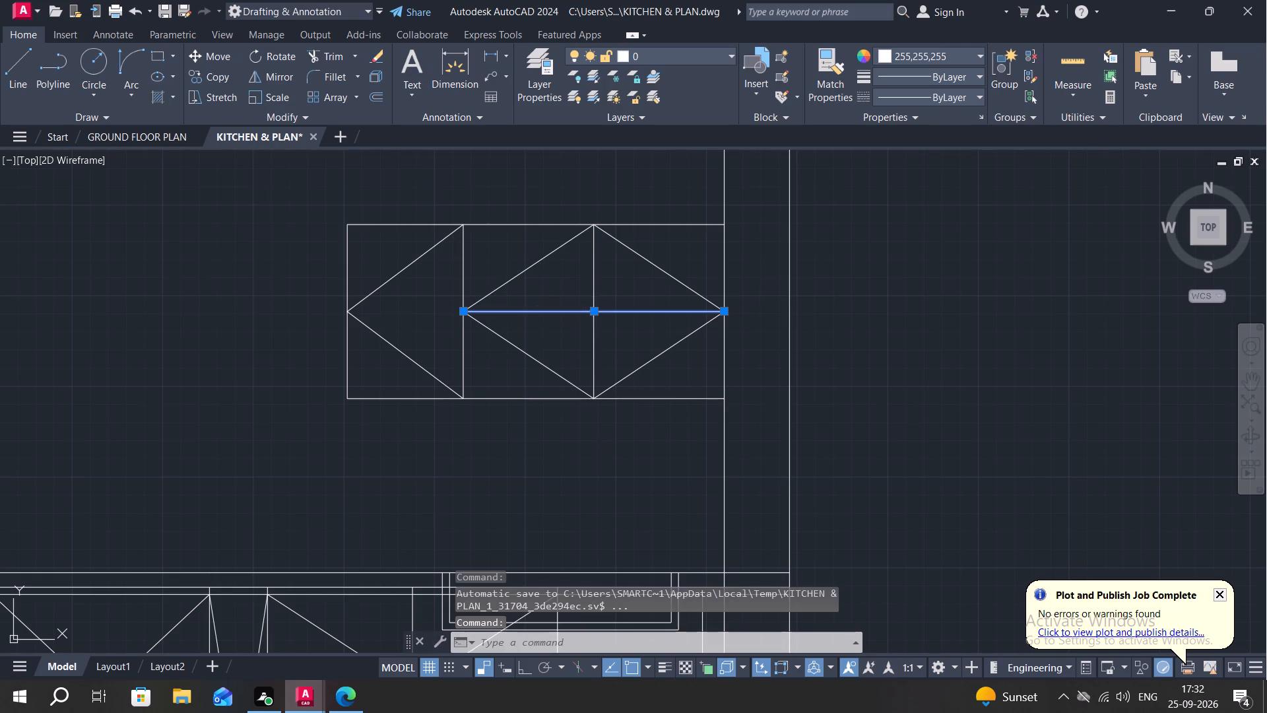
key("Delete")
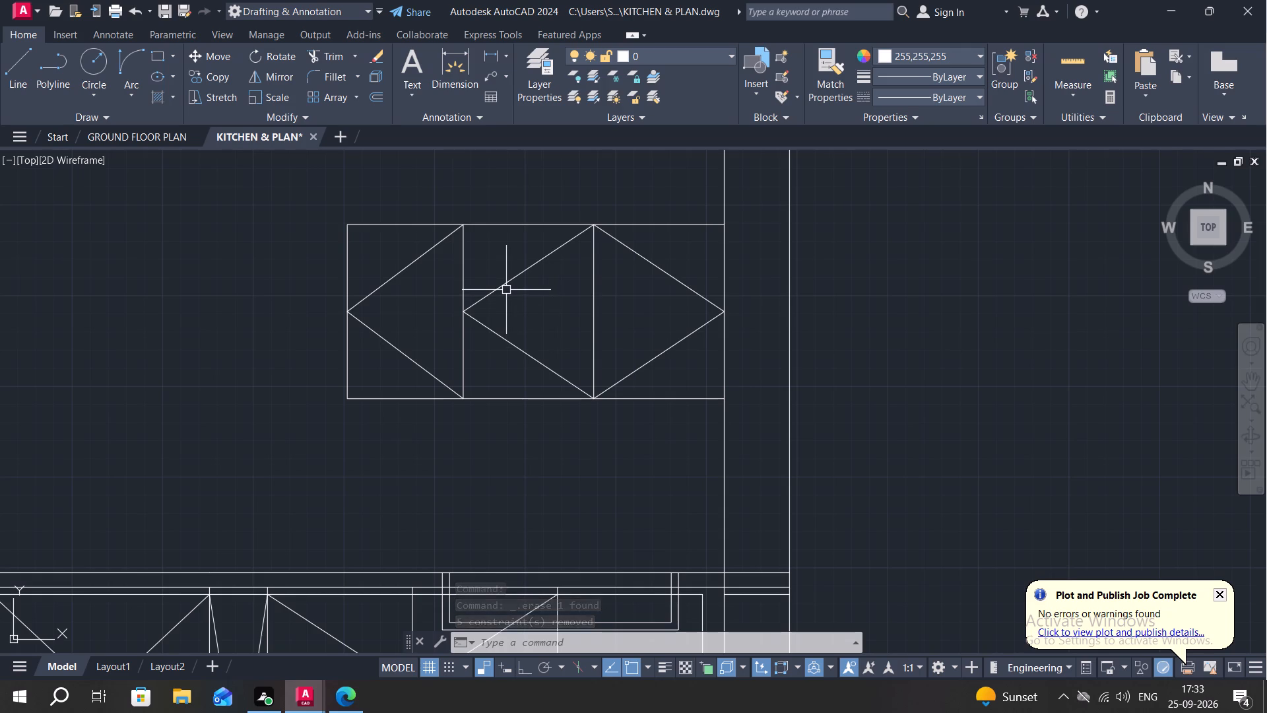
Draw a horizontal line across the first wall-cabinet section, from the first divider's midpoint to the box's left edge.
type("L")
key("space")
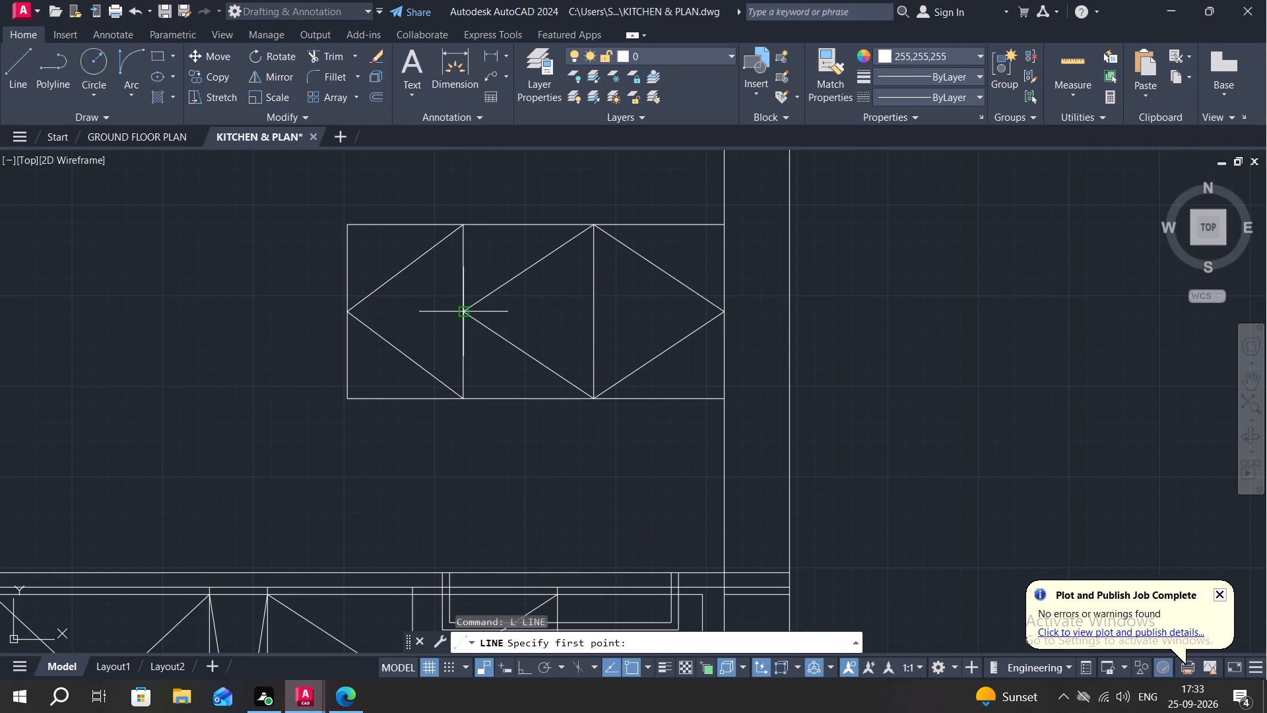
left_click(463, 310)
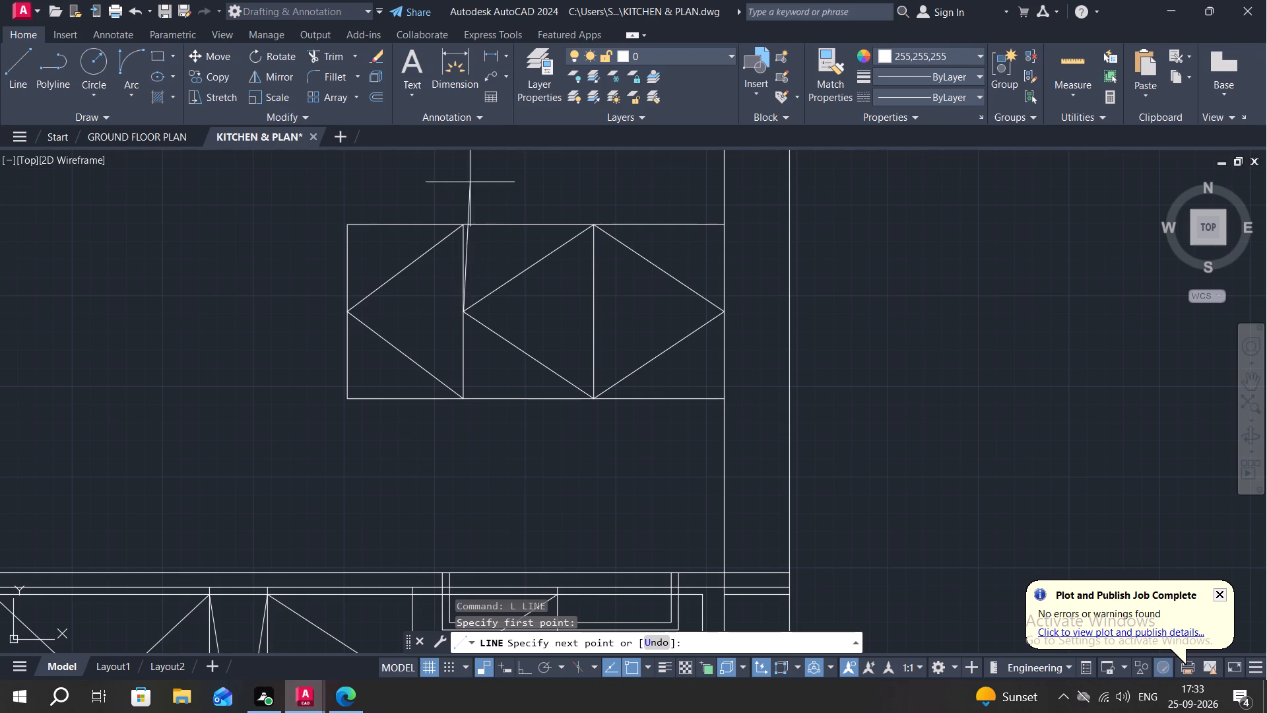
left_click(346, 314)
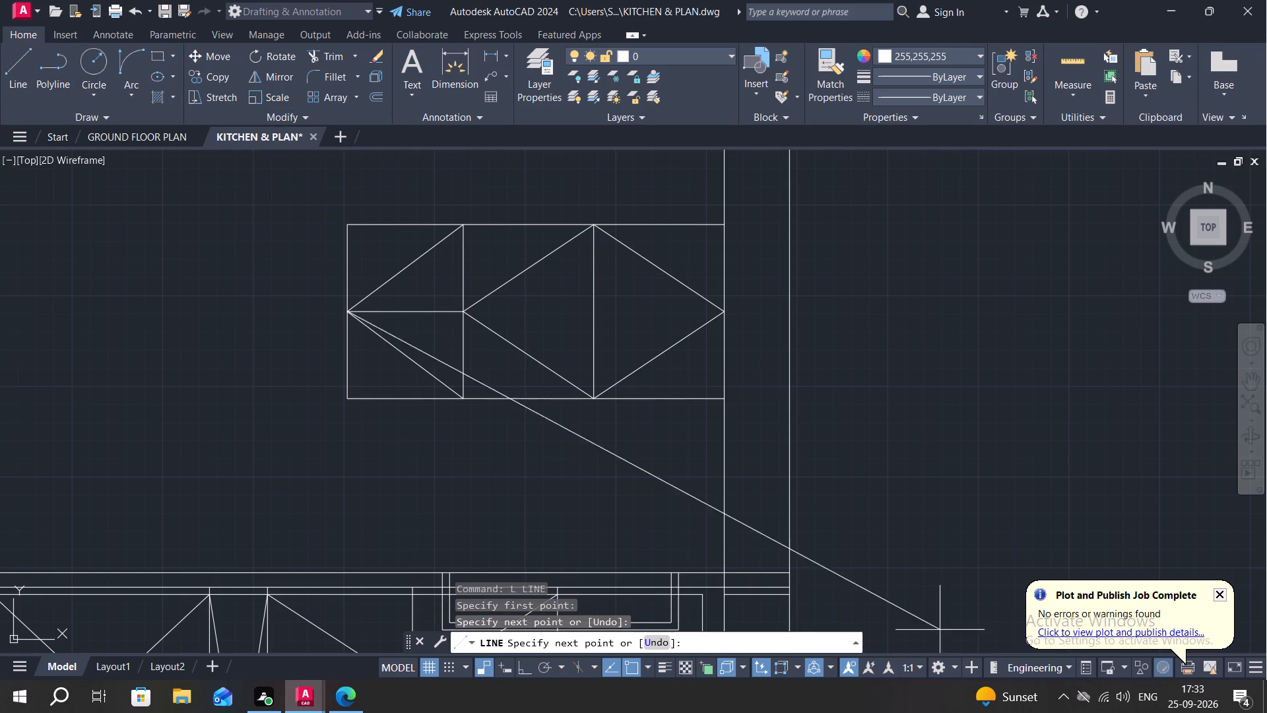
key("Escape")
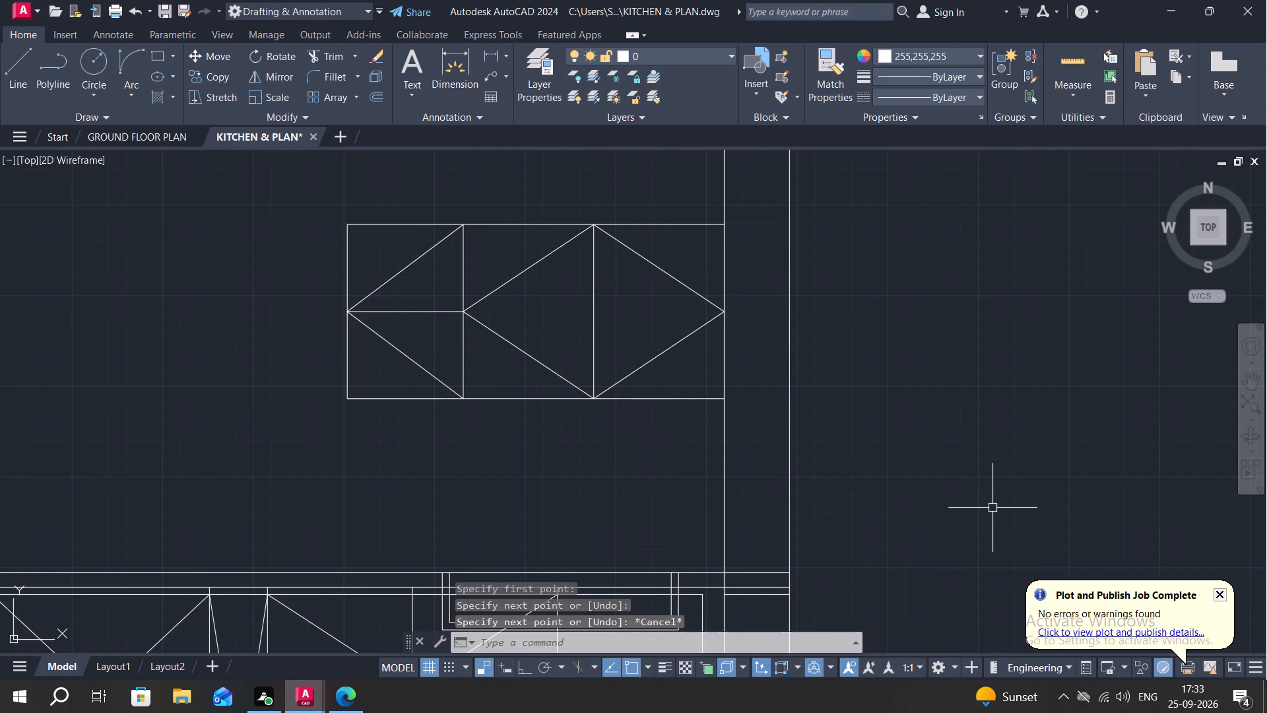
Offset the first section's horizontal midline 0.5" both upward and downward.
type("O")
key("space")
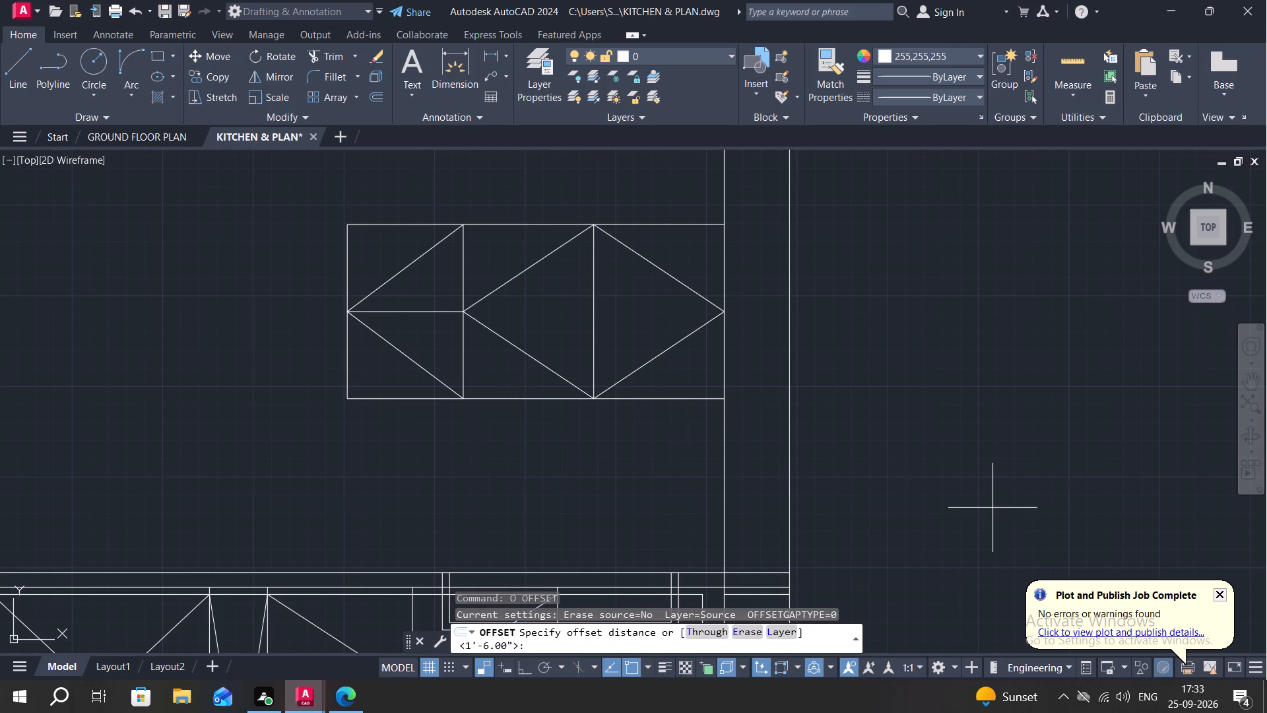
key("1")
key("shift+quotedbl")
key("BackSpace")
key("BackSpace")
type("0,")
key("BackSpace")
key("comma")
key("BackSpace")
key("period")
type("5\"")
key("Return")
scroll(410, 311, "up", 2)
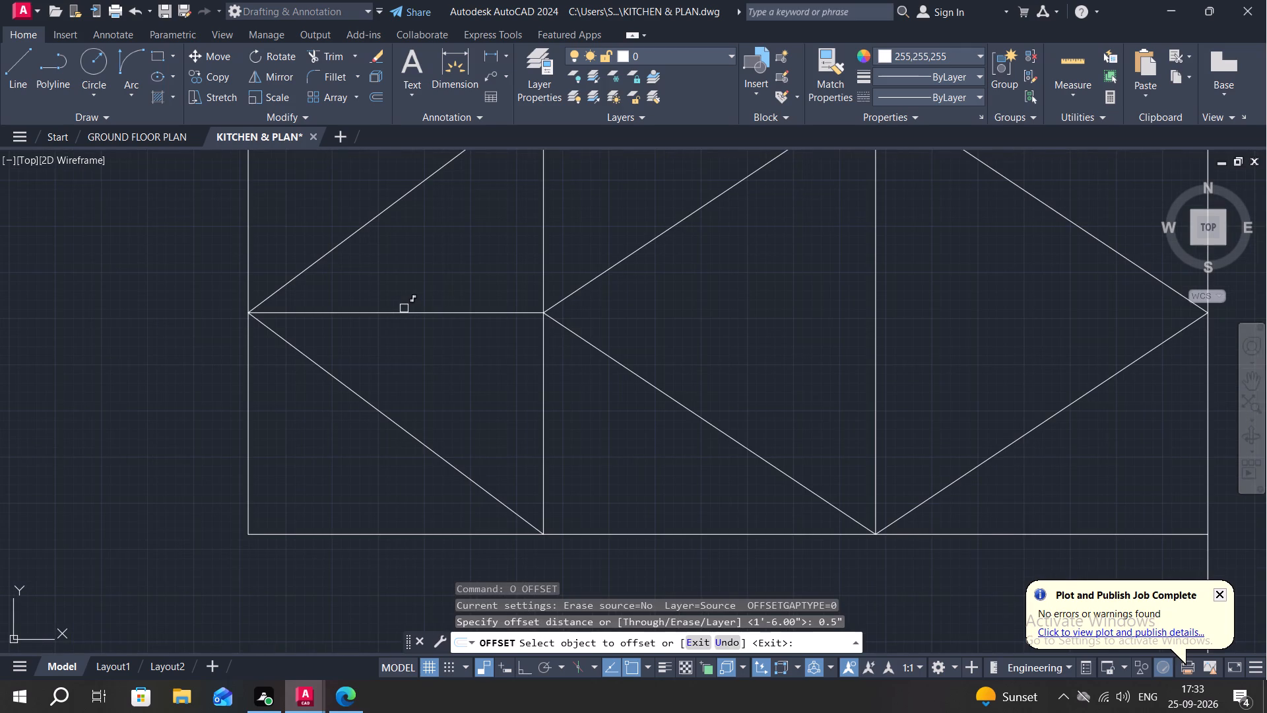
left_click(405, 310)
left_click(400, 289)
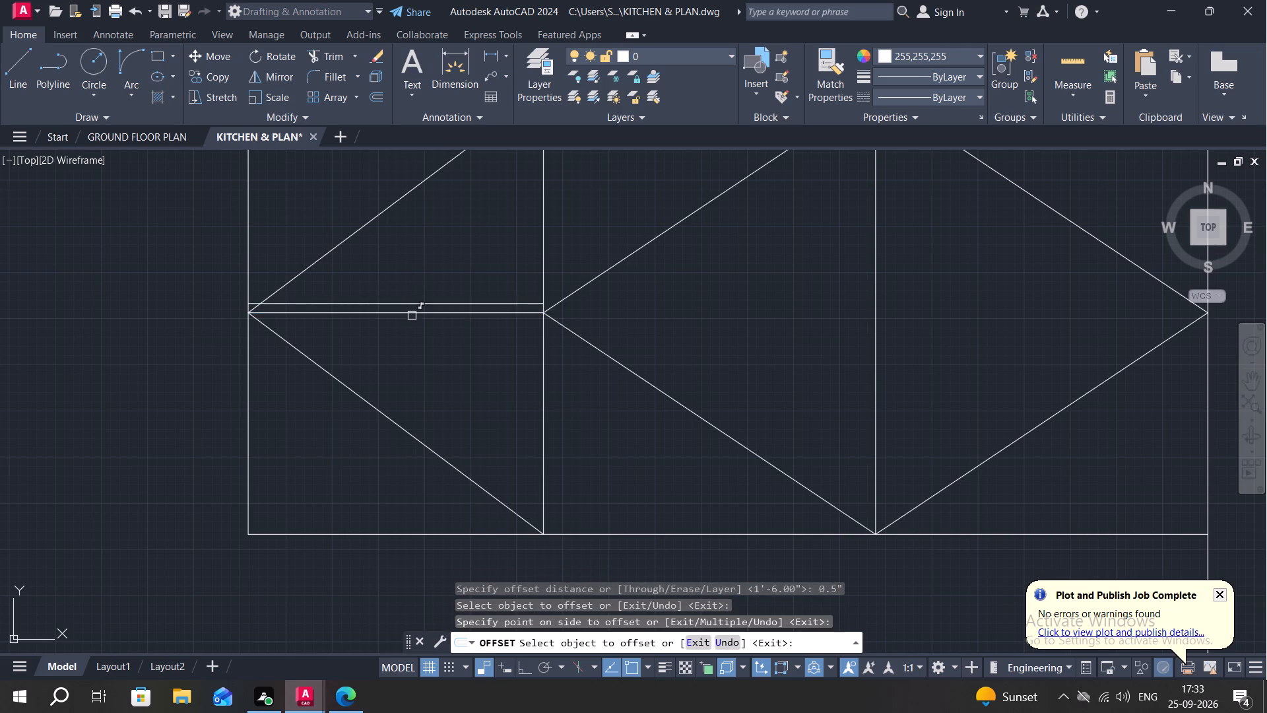
left_click(412, 316)
left_click(414, 337)
key("Escape")
Trim away the centre line between the two offset lines in the first wall-cabinet section.
type("TR")
key("space")
scroll(250, 315, "up", 3)
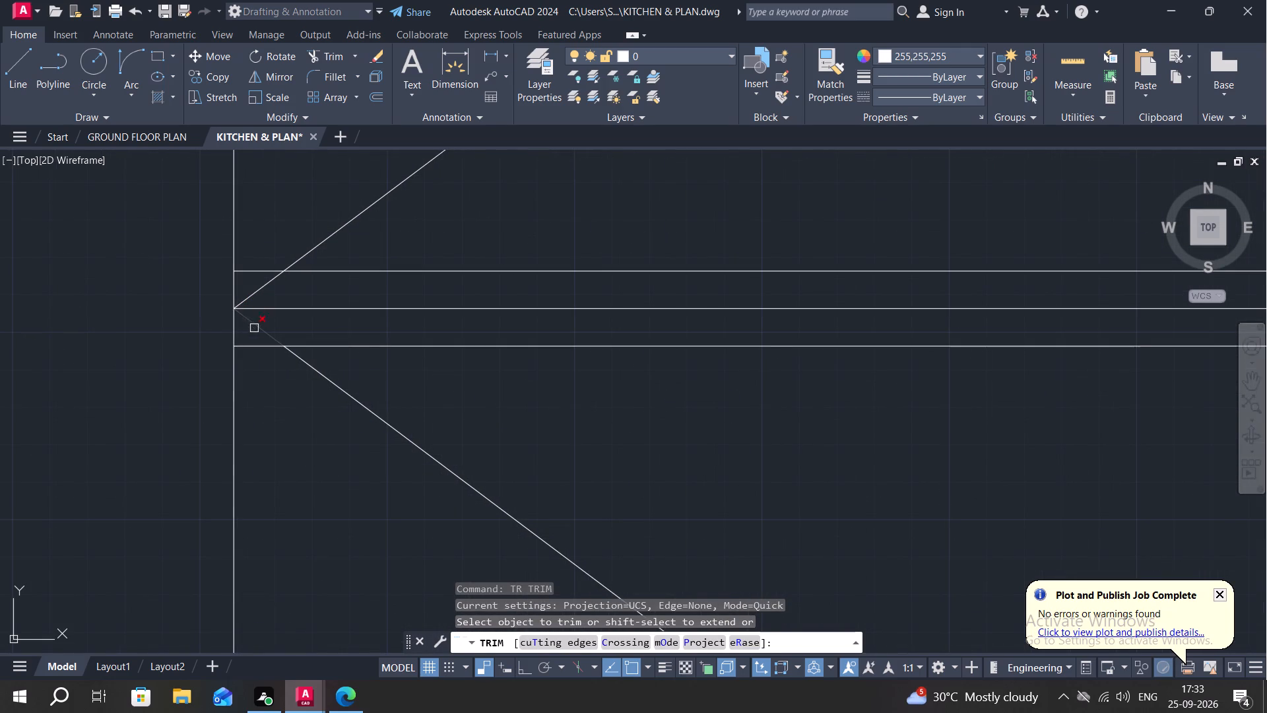
left_click(258, 310)
scroll(242, 413, "down", 2)
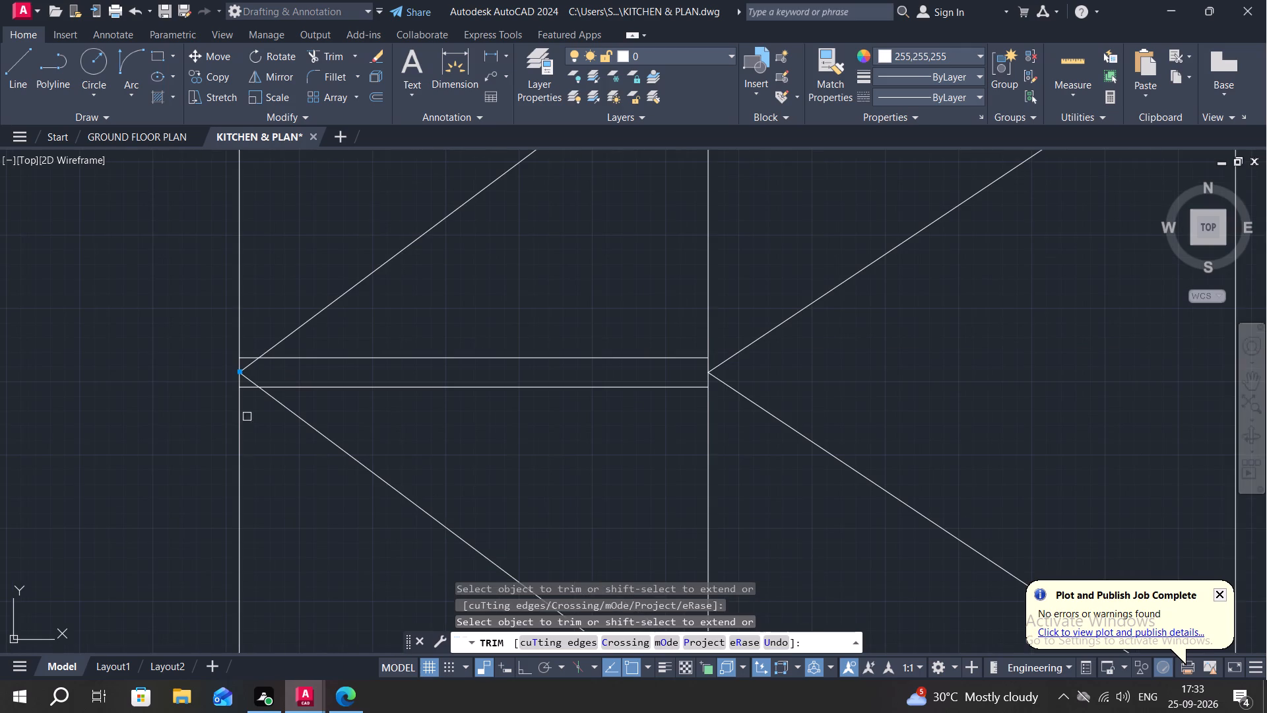
key("Escape")
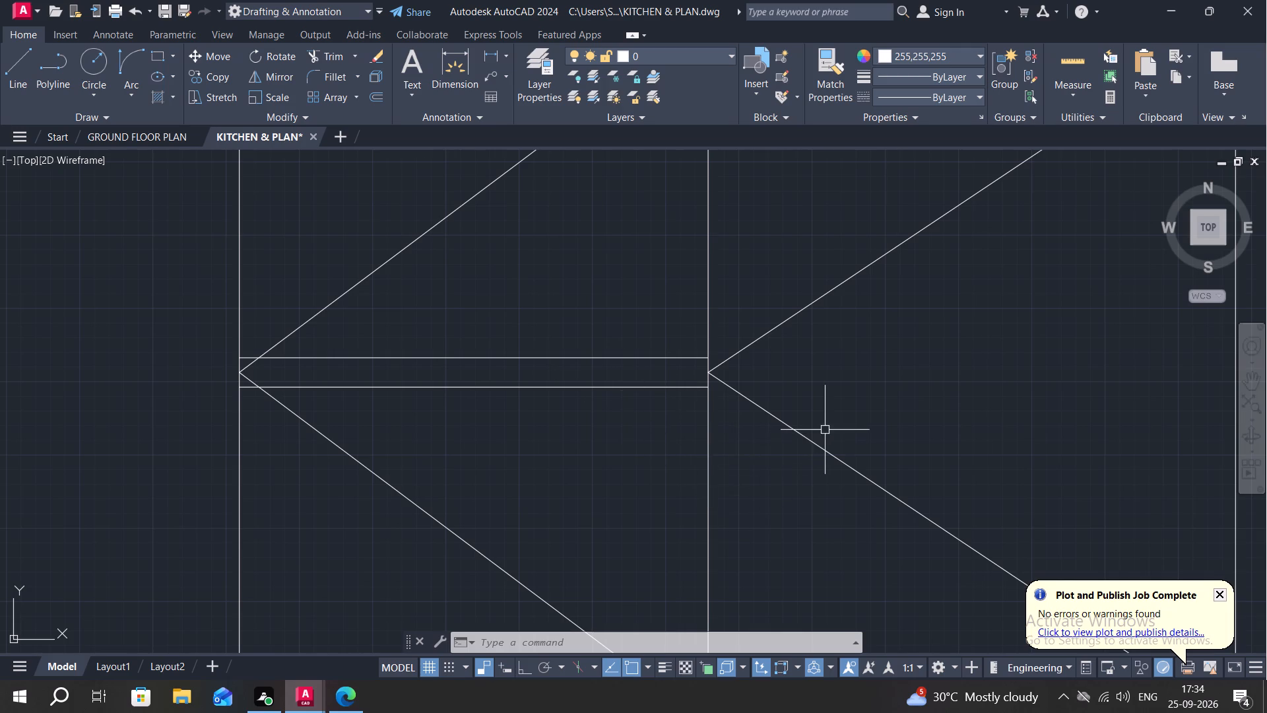
Draw a rectangle extending left and down from the wall-cabinet box's top-left corner, reaching slightly below the box.
scroll(825, 430, "down", 1)
scroll(712, 406, "down", 1)
middle_click_drag(626, 391, 1004, 398)
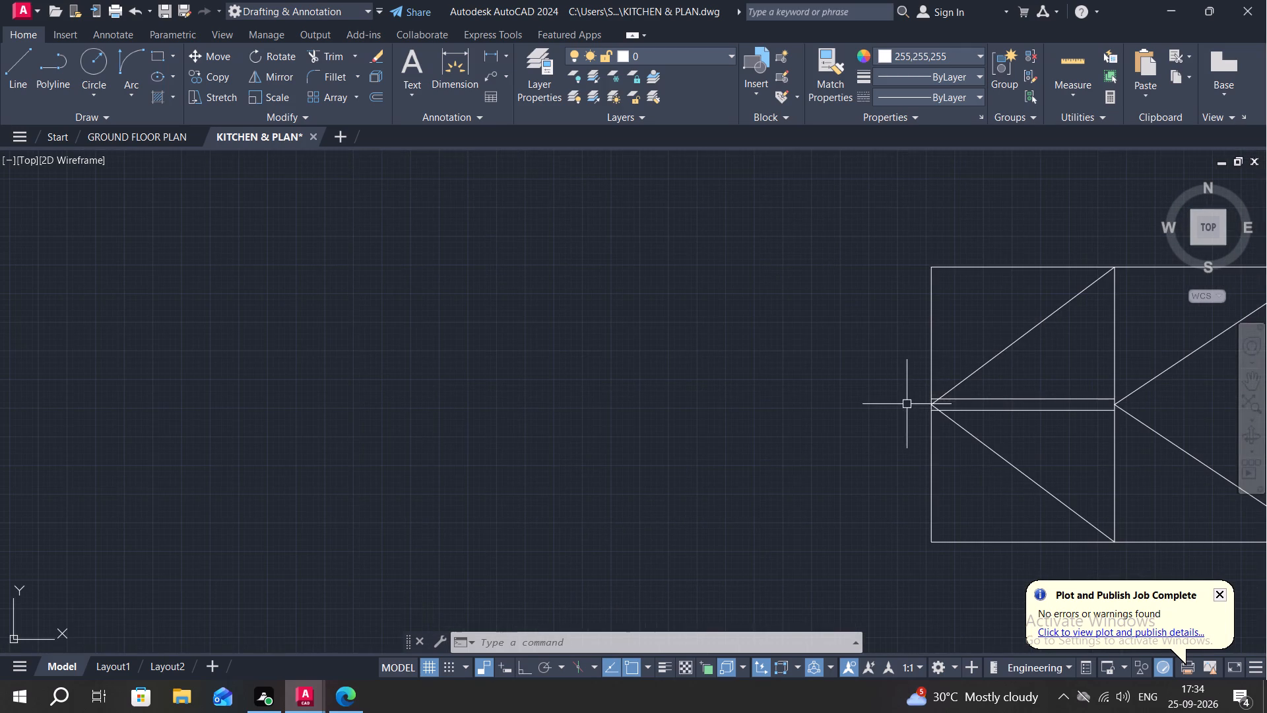
scroll(905, 402, "down", 2)
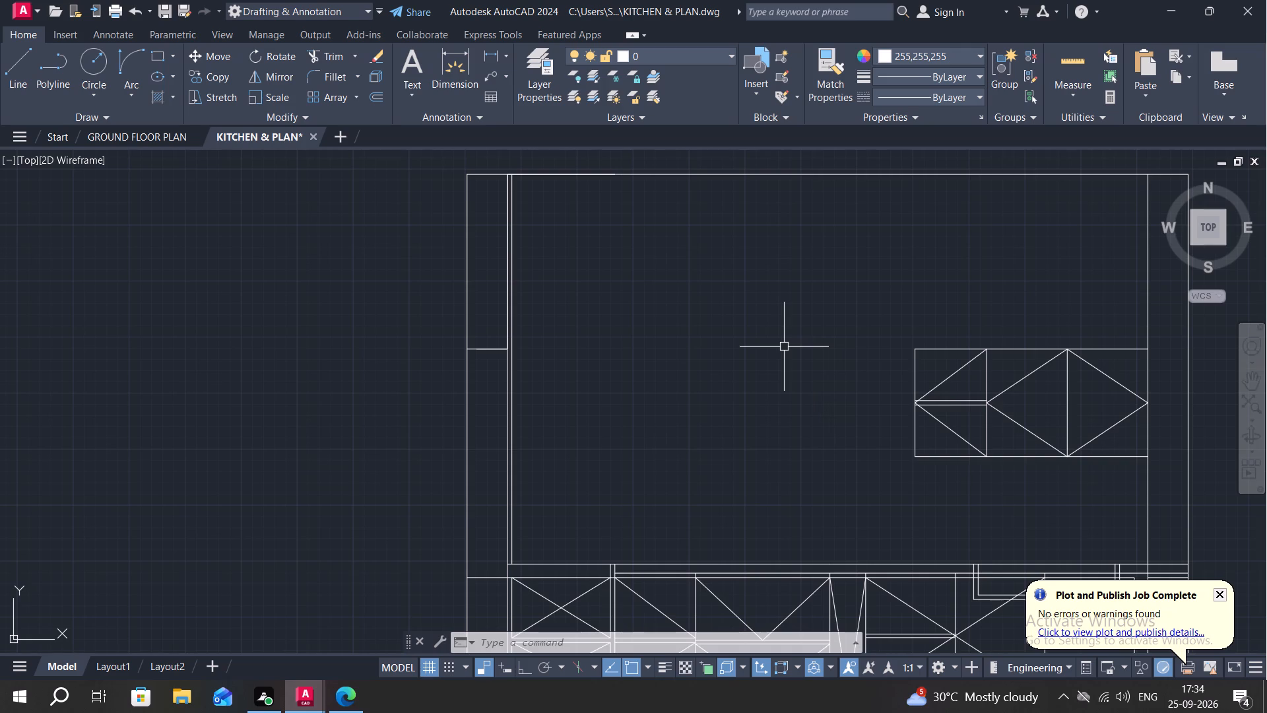
key("r")
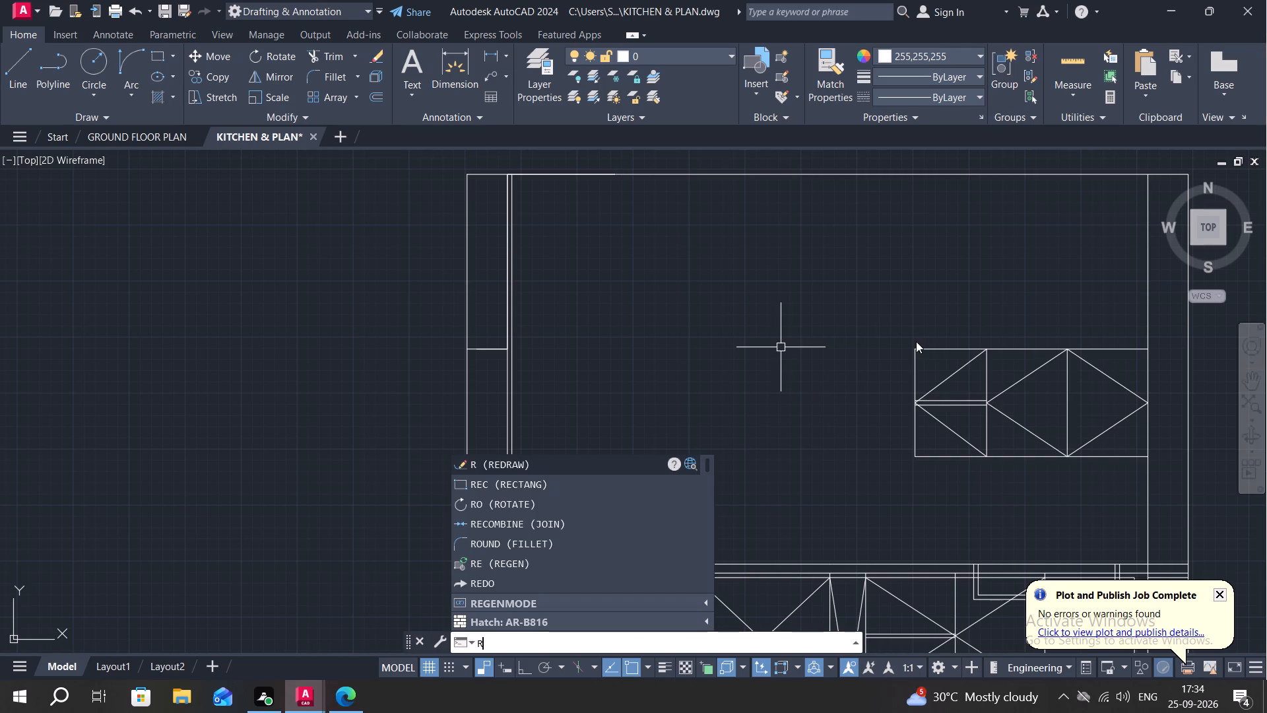
left_click(528, 479)
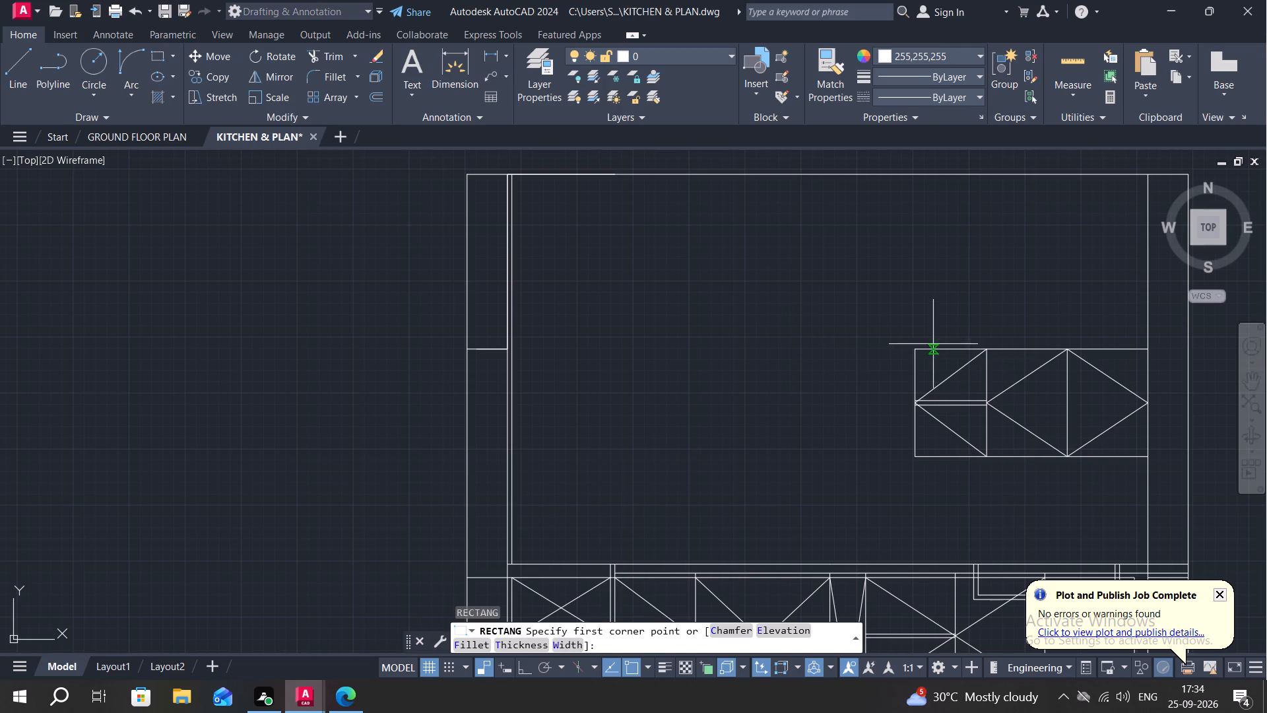
left_click(915, 350)
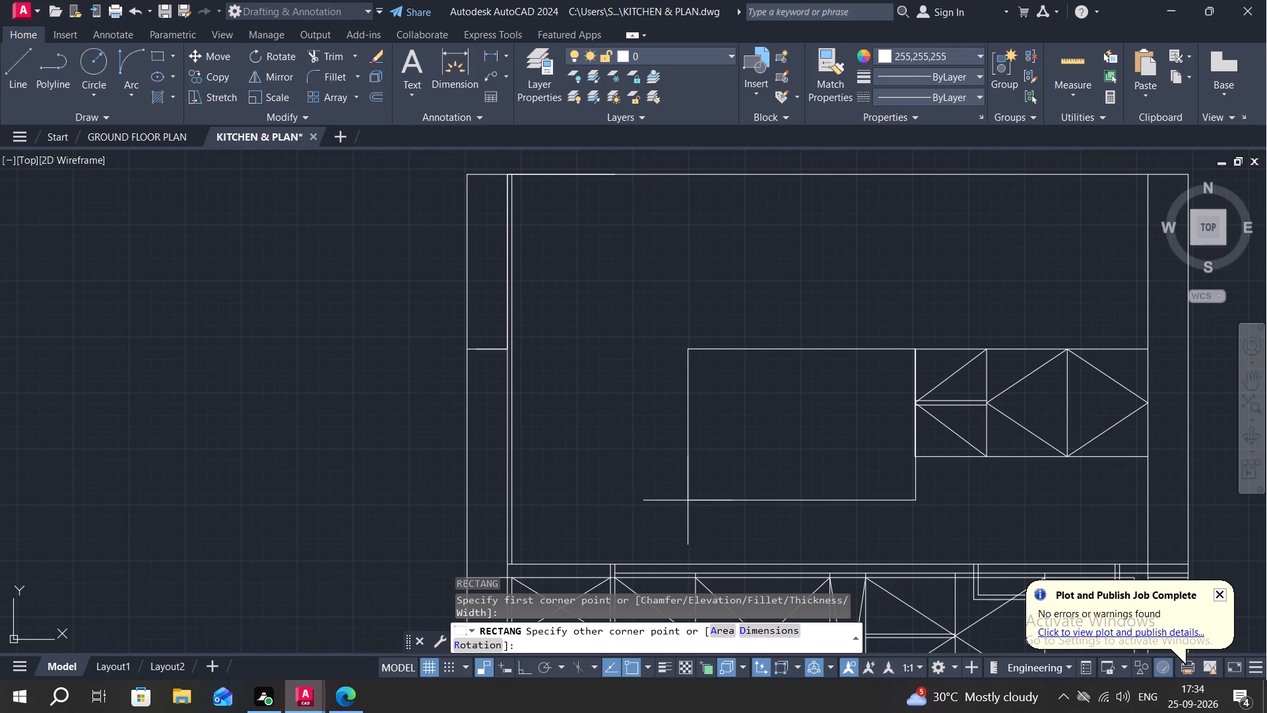
left_click(647, 492)
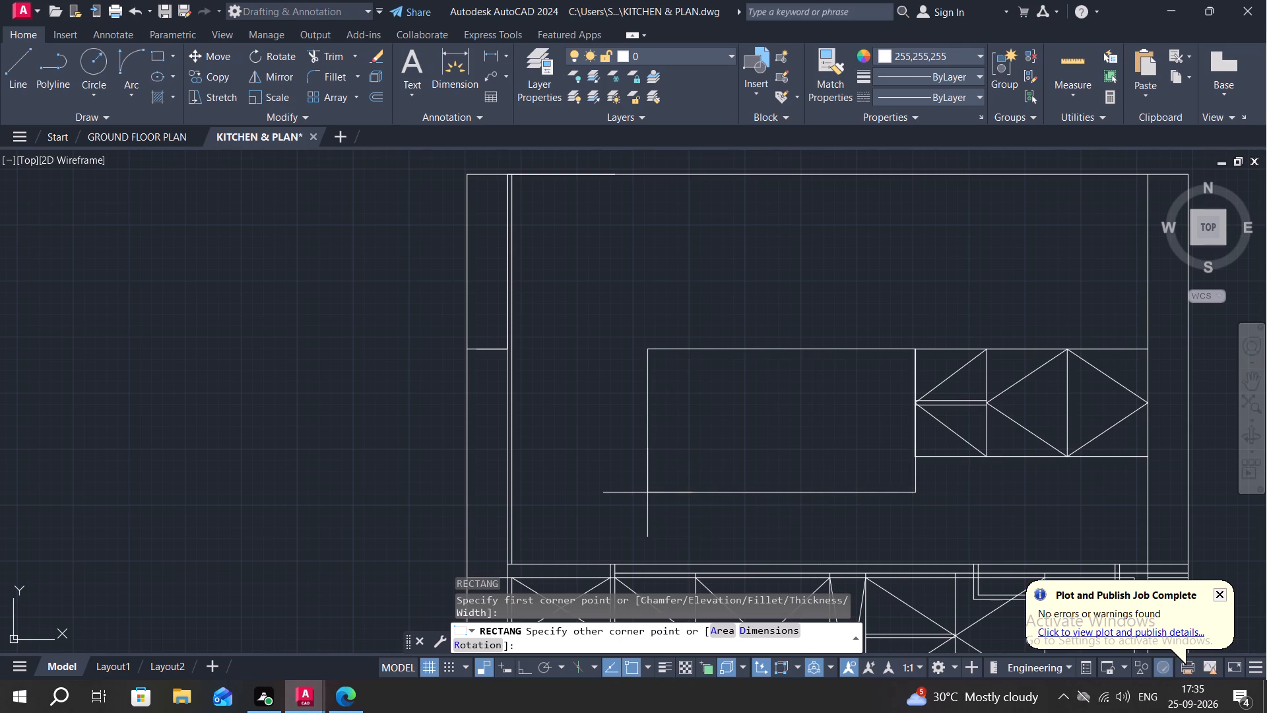
key("Escape")
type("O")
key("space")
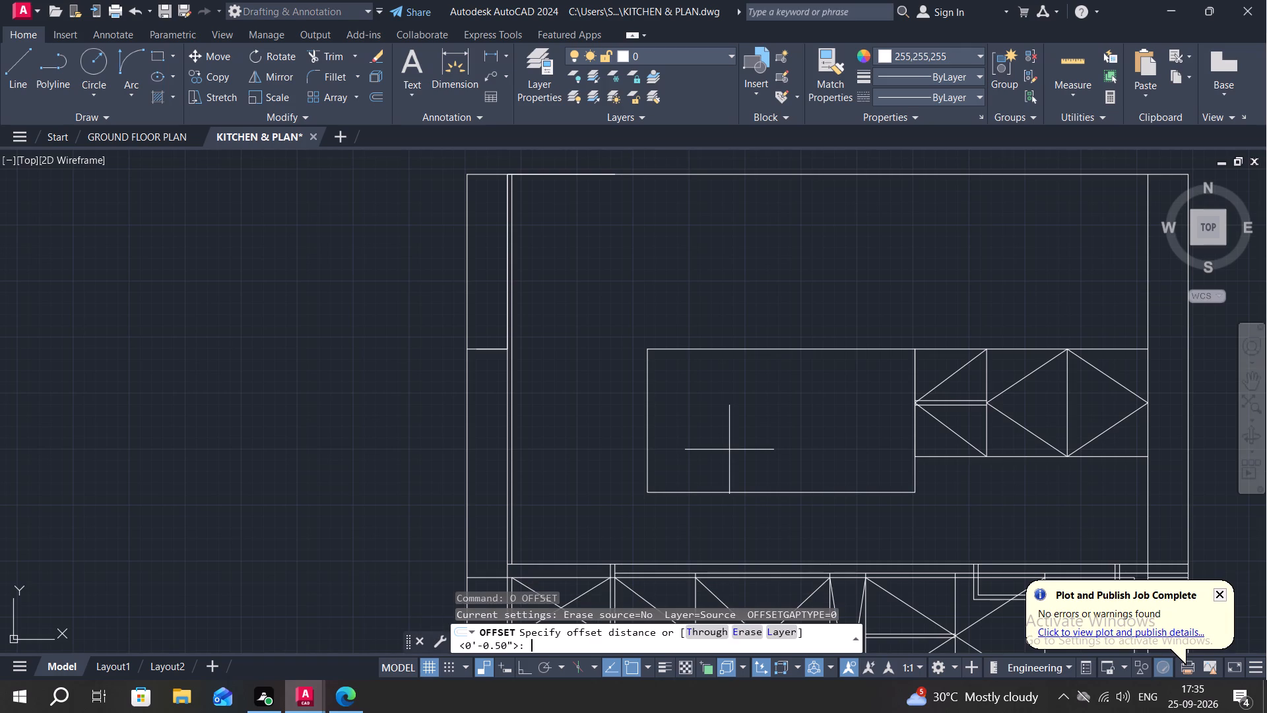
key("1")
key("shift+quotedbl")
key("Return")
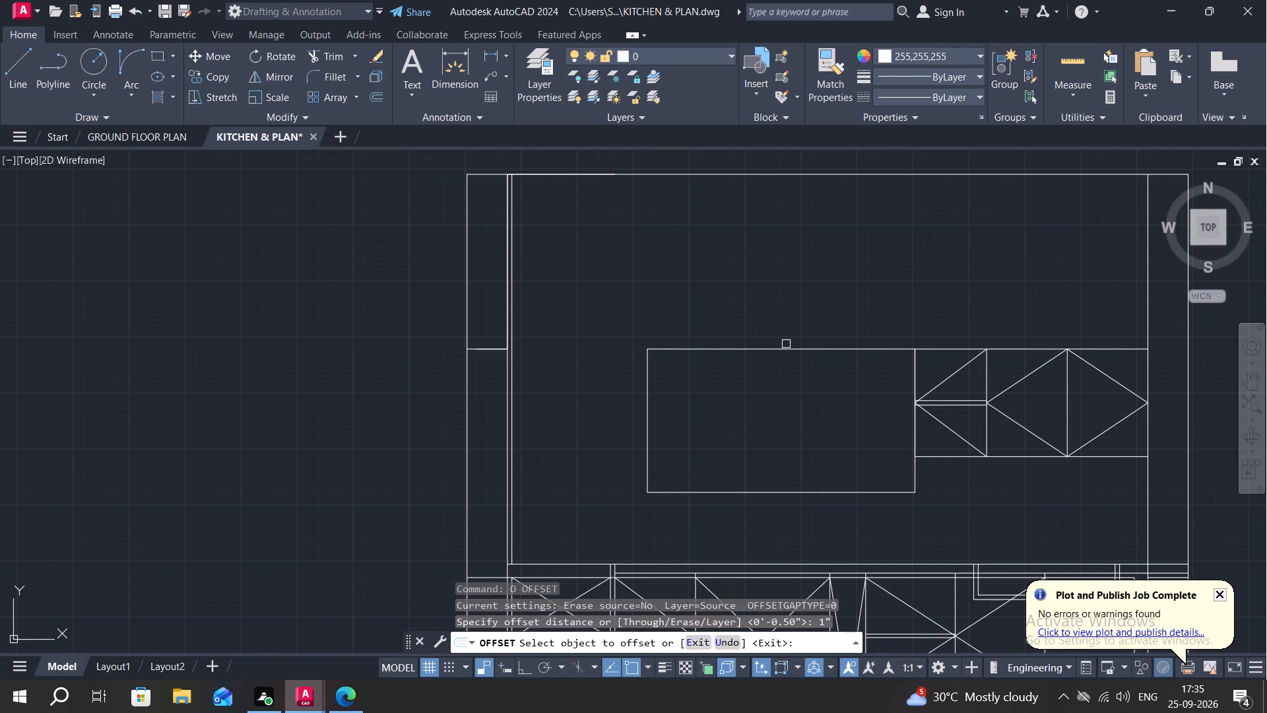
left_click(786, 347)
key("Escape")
Offset the new rectangle beside the wall cabinets 4" inward.
type("O")
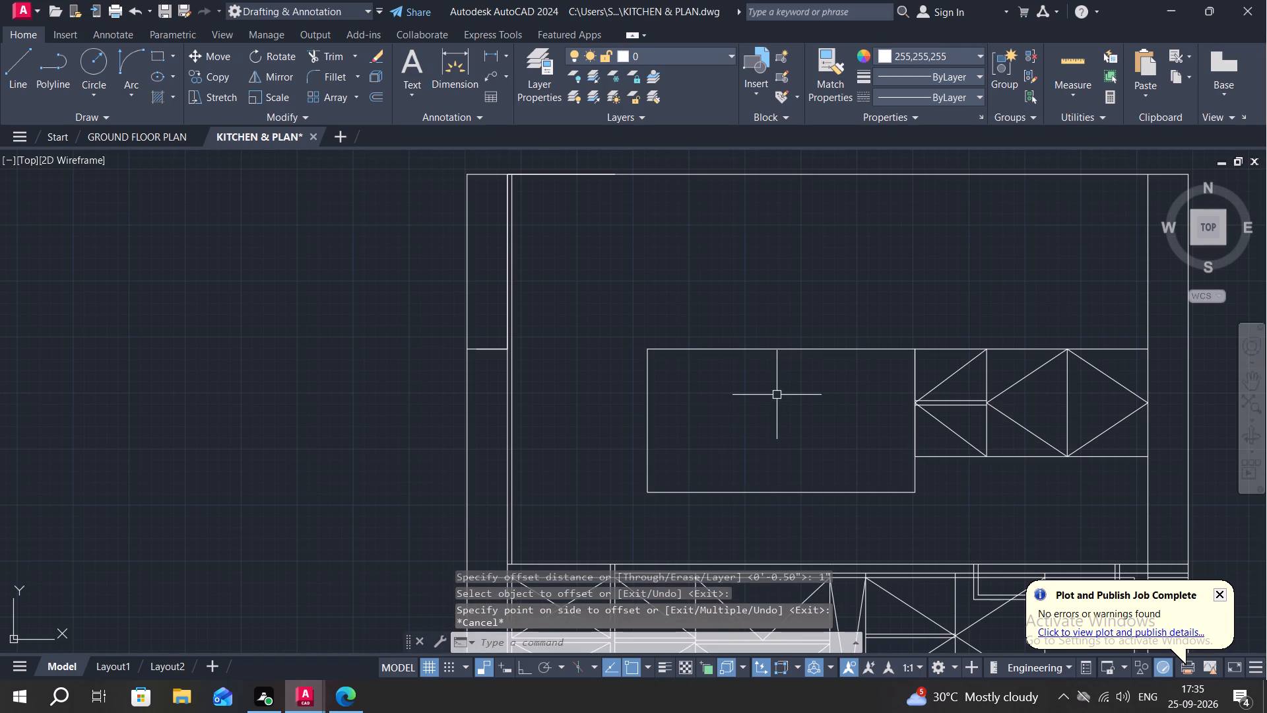
key("space")
key("4")
key("shift+quotedbl")
key("Return")
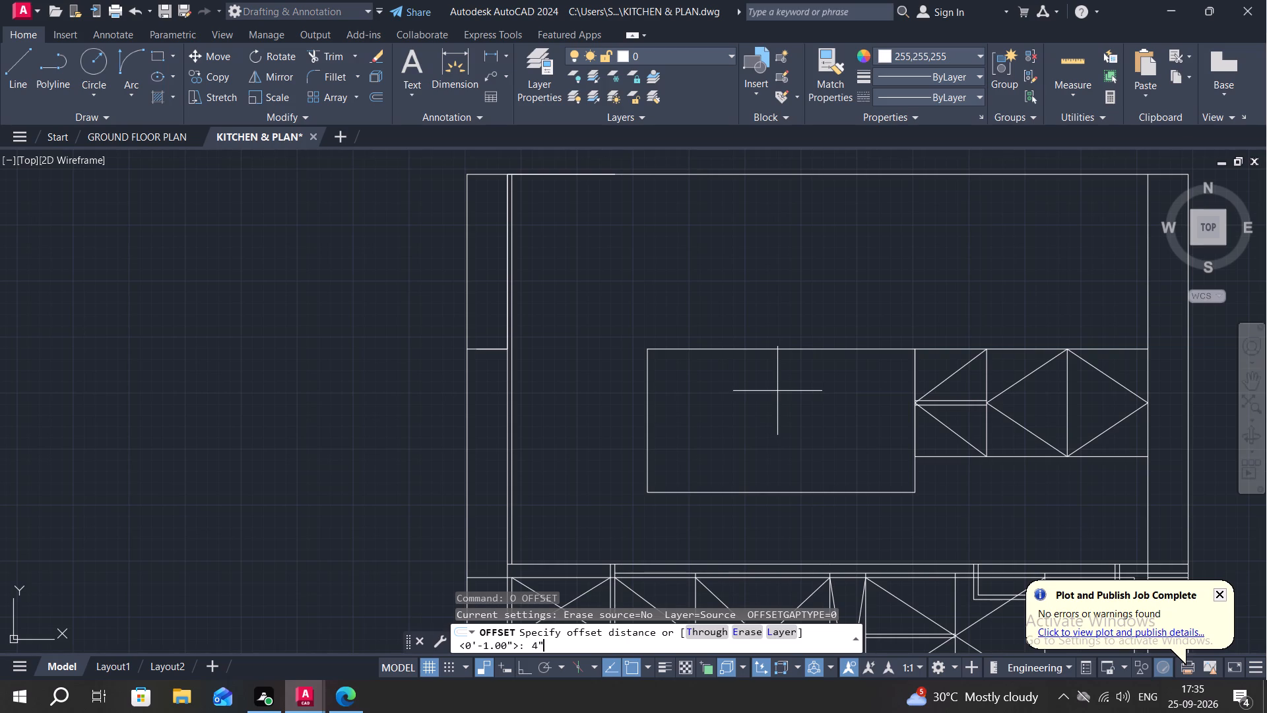
left_click(808, 347)
left_click(817, 450)
key("Escape")
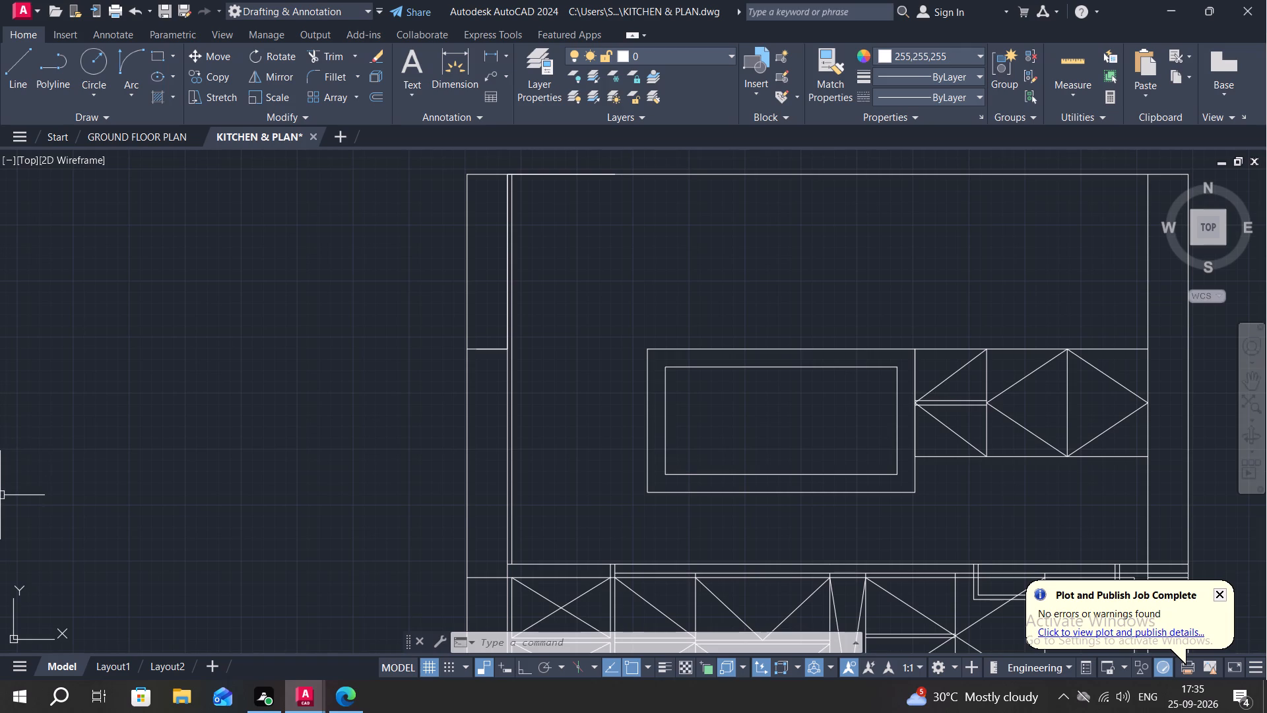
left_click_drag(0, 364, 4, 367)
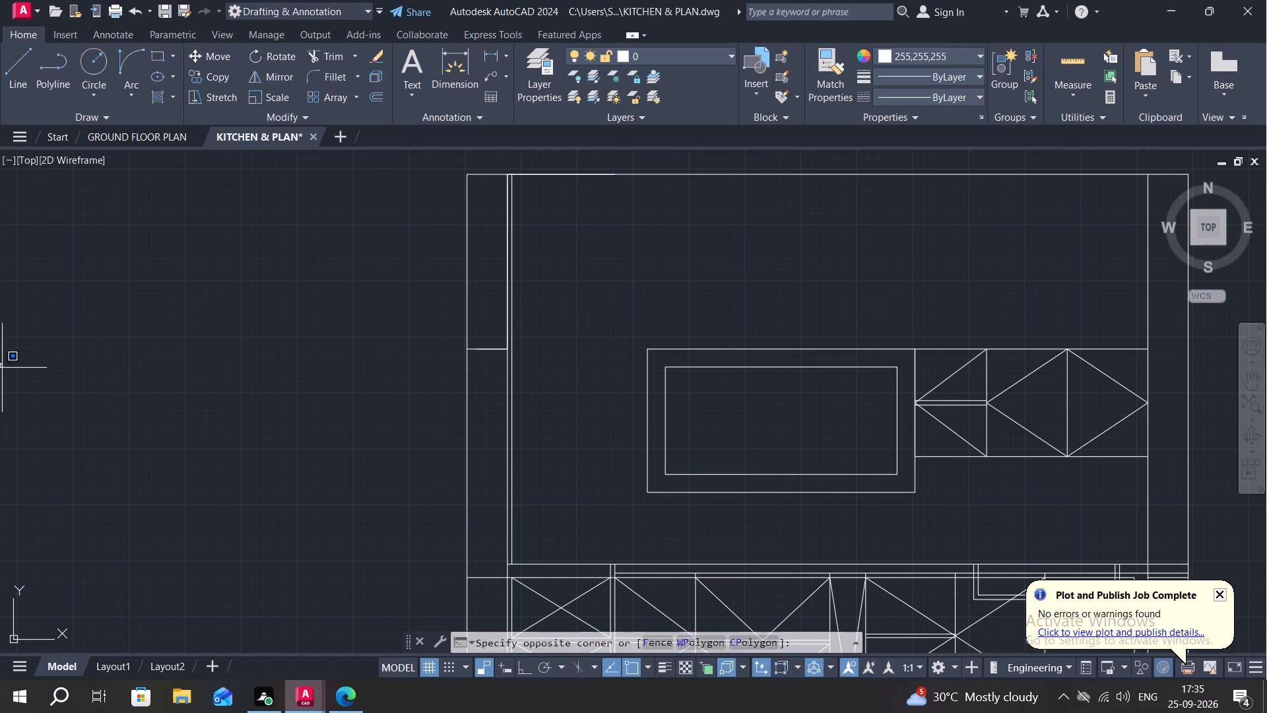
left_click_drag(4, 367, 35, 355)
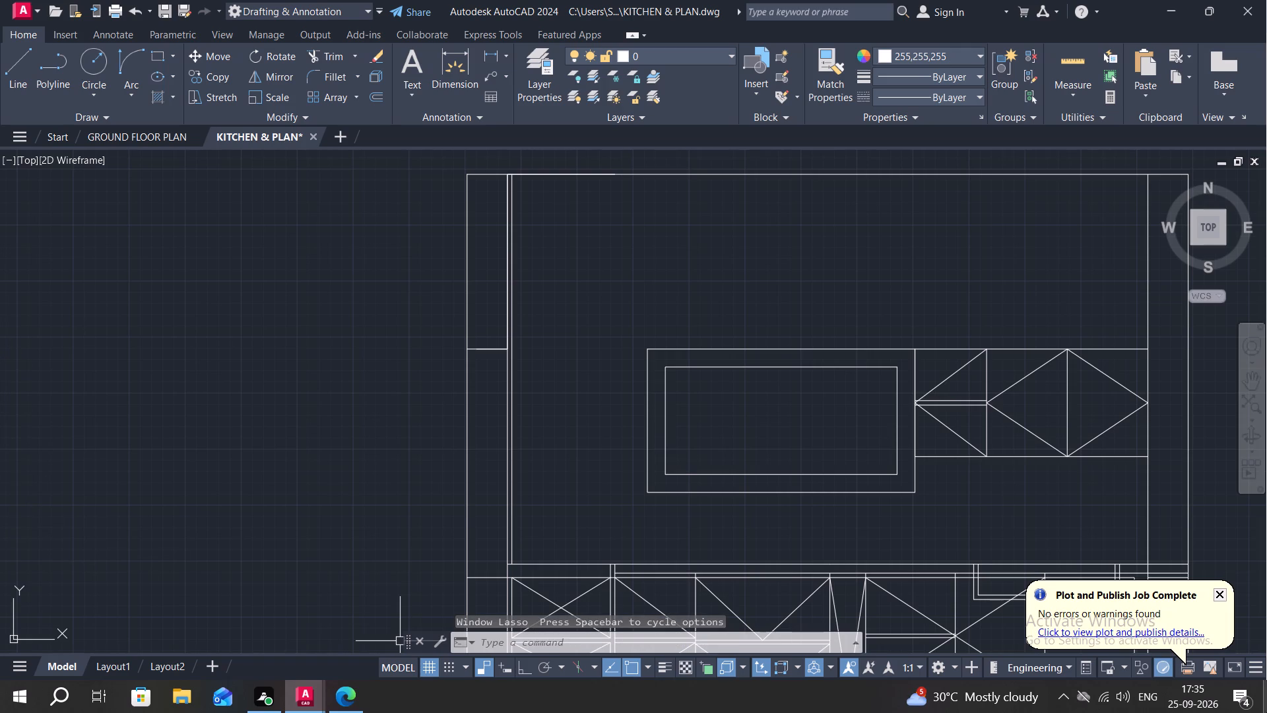
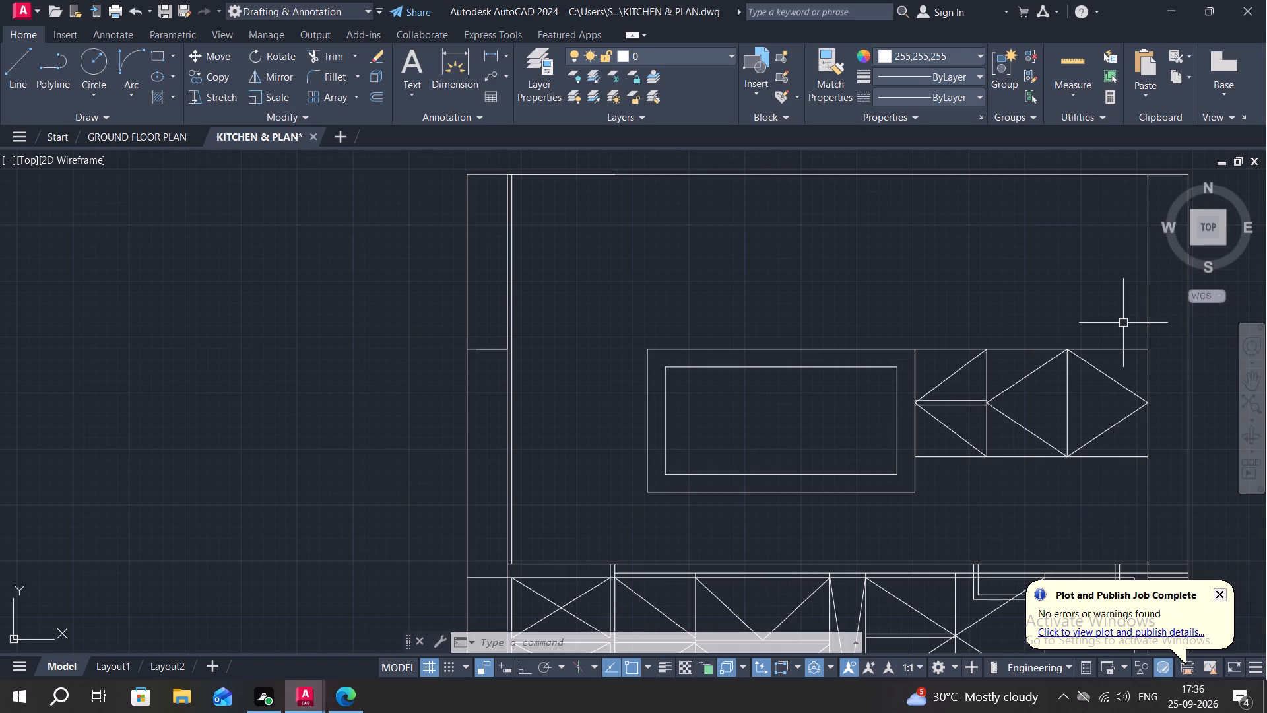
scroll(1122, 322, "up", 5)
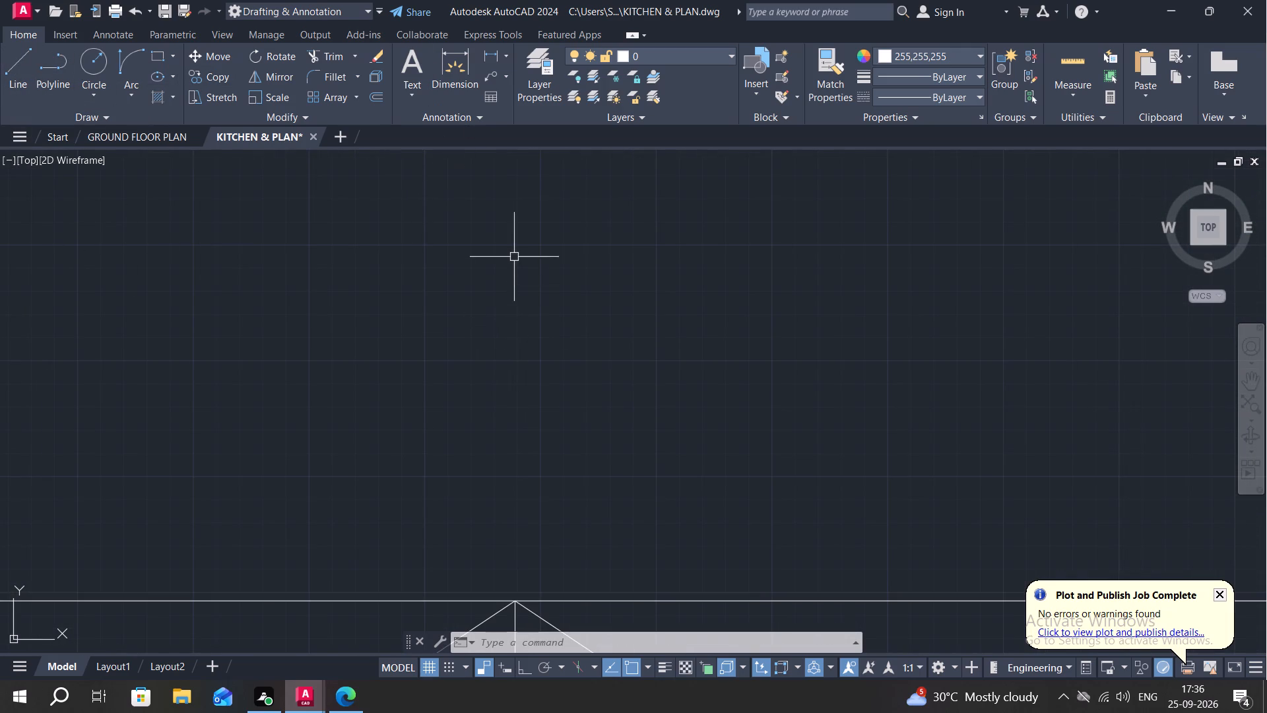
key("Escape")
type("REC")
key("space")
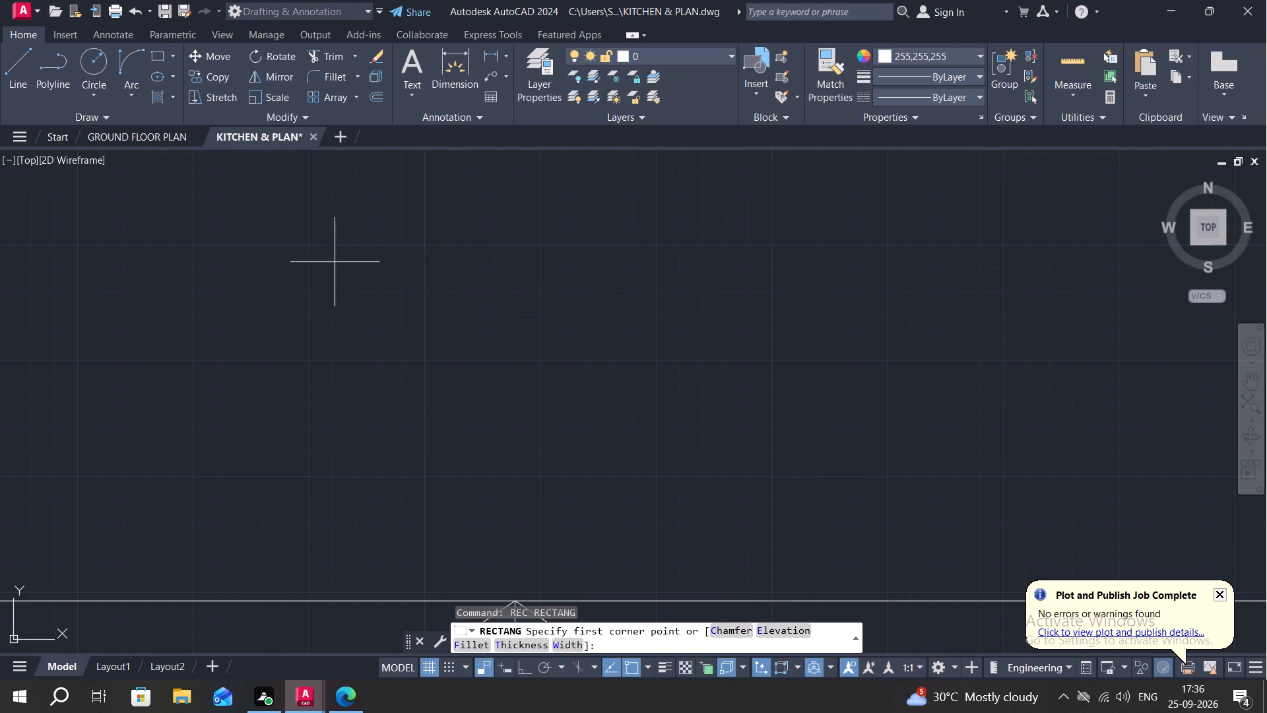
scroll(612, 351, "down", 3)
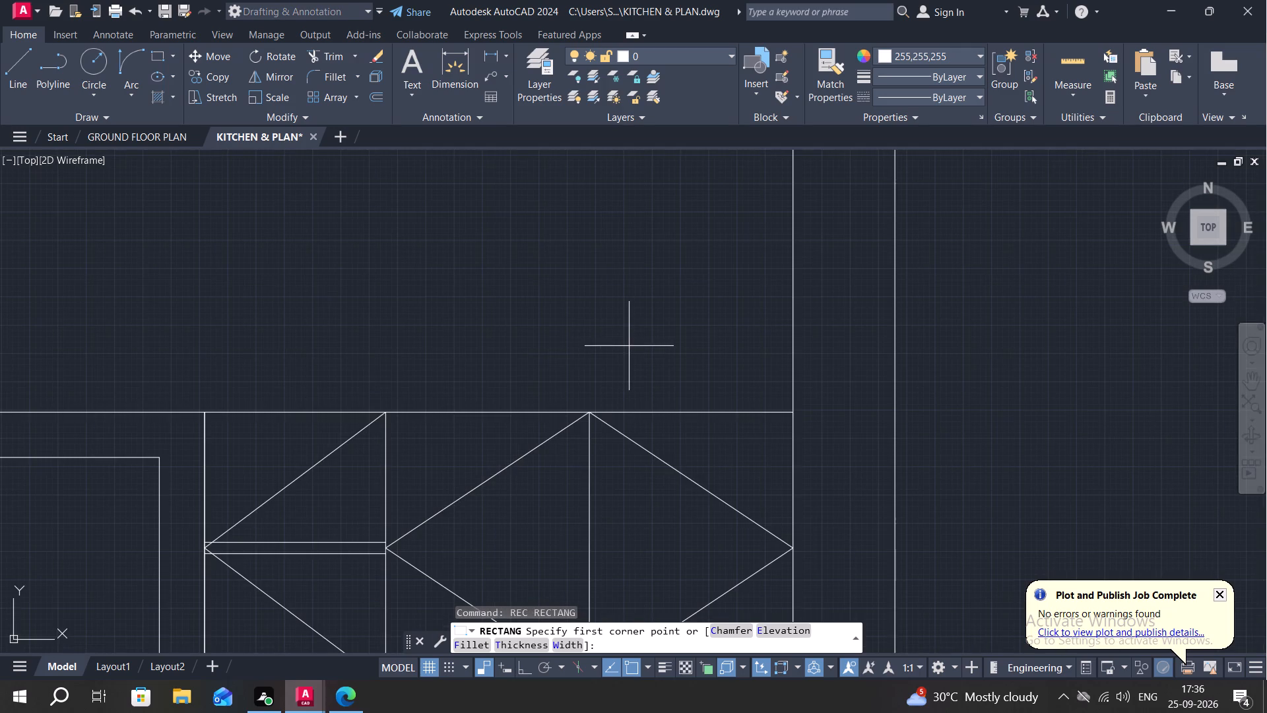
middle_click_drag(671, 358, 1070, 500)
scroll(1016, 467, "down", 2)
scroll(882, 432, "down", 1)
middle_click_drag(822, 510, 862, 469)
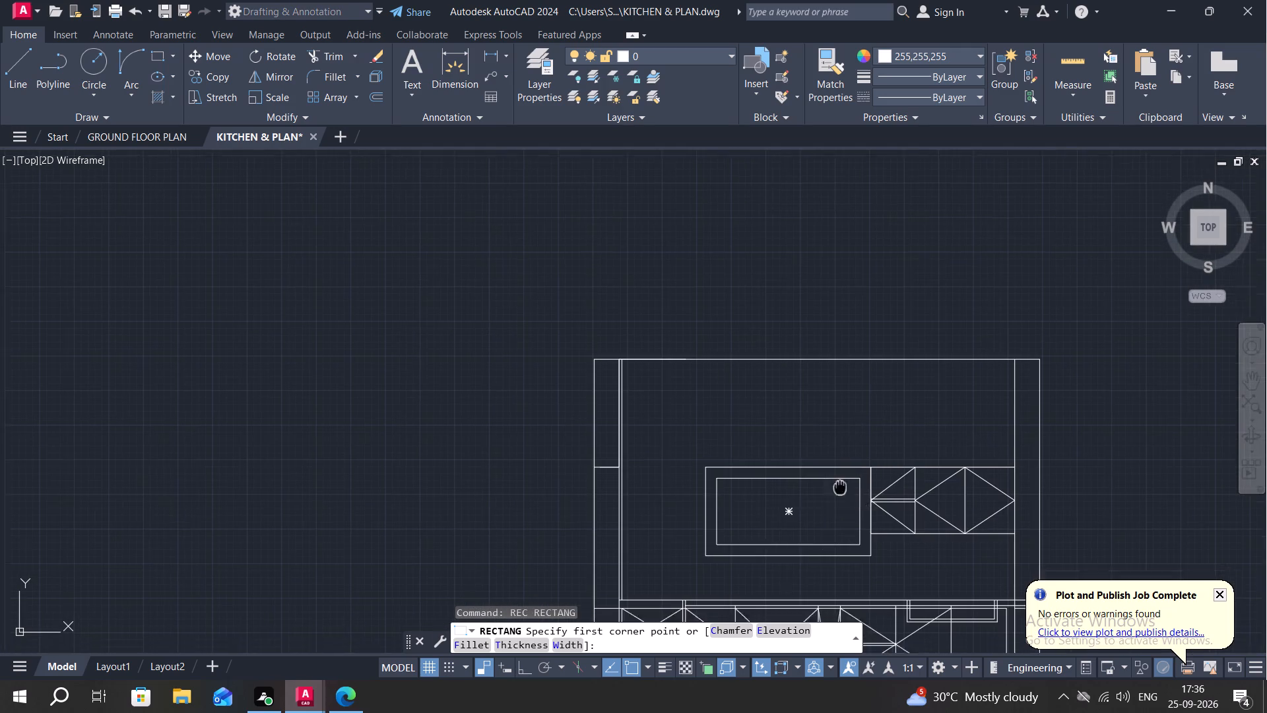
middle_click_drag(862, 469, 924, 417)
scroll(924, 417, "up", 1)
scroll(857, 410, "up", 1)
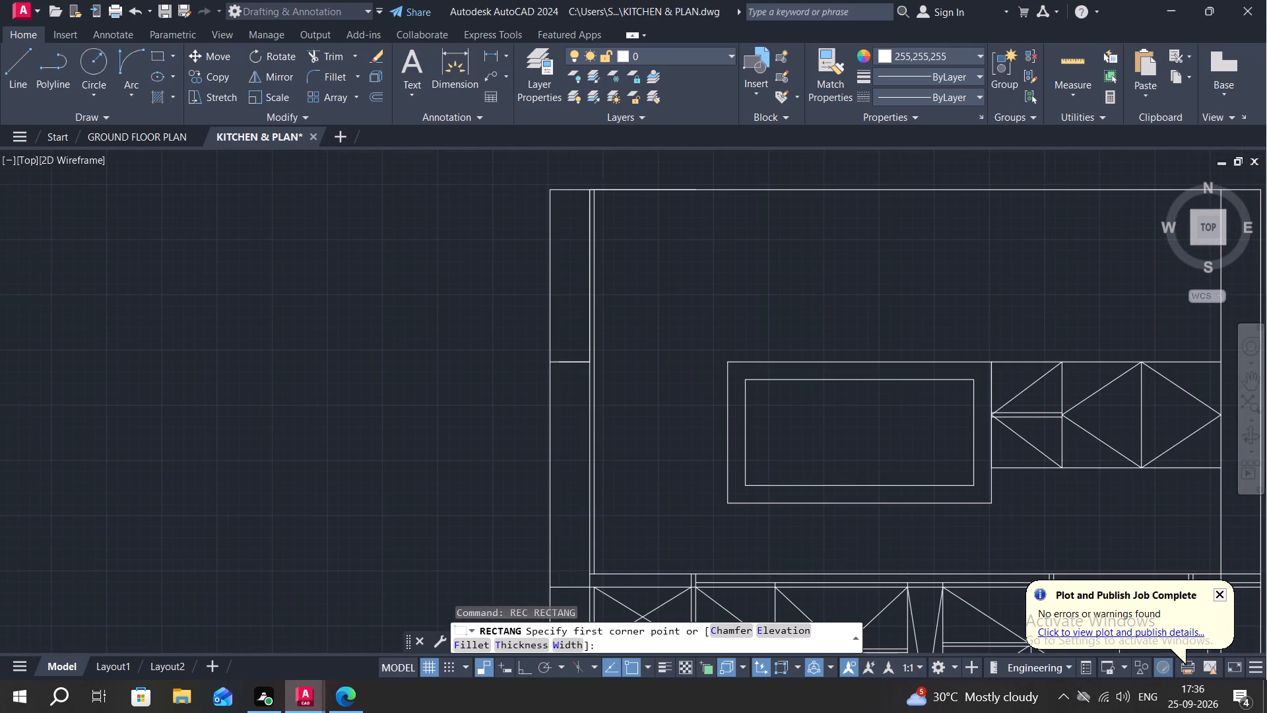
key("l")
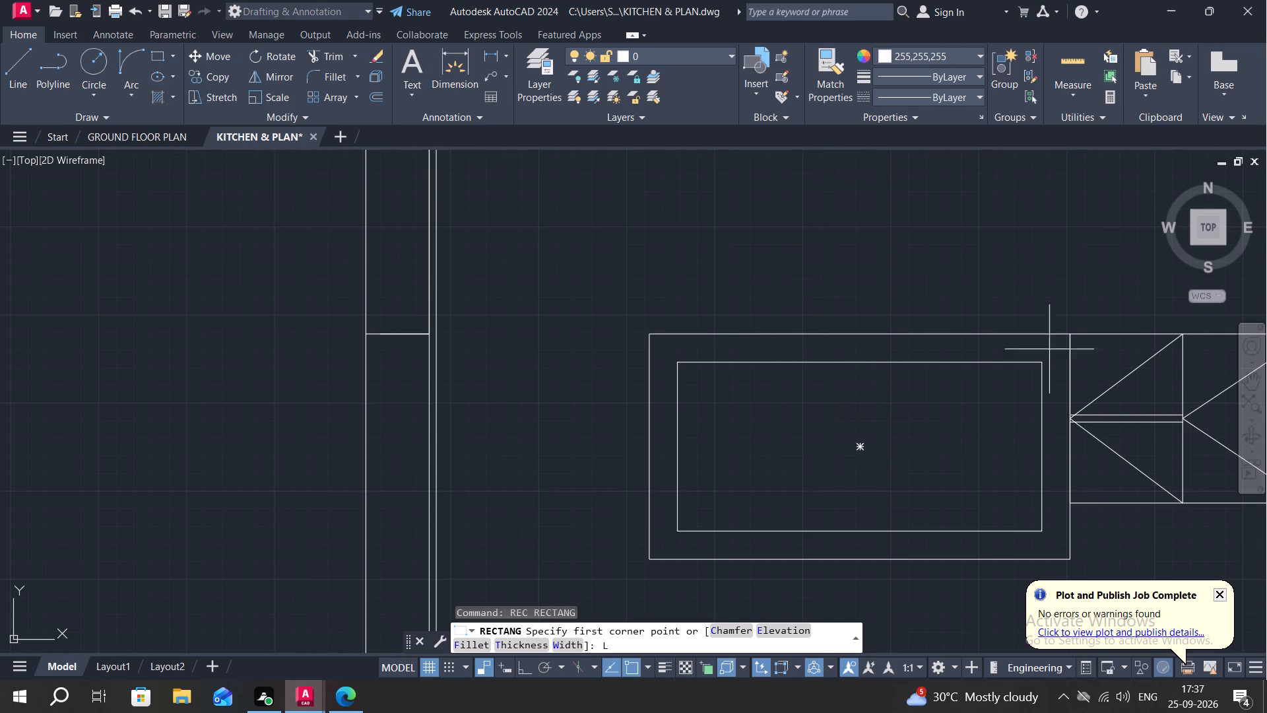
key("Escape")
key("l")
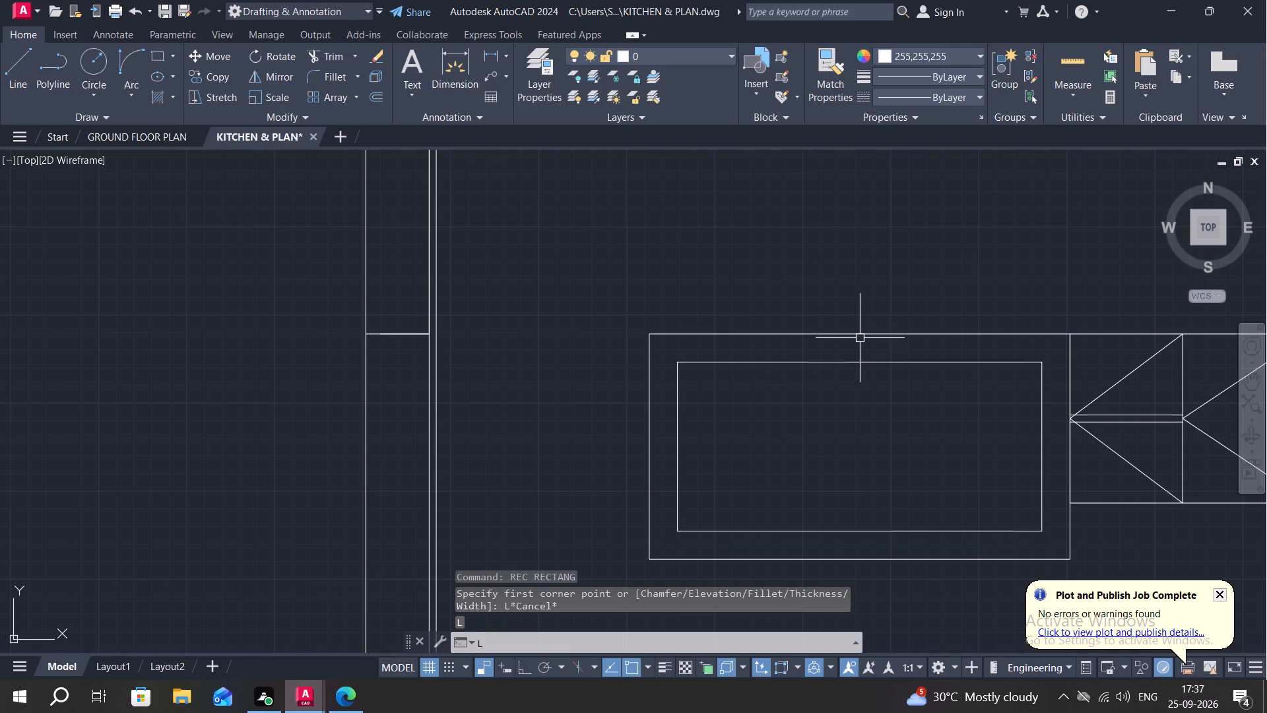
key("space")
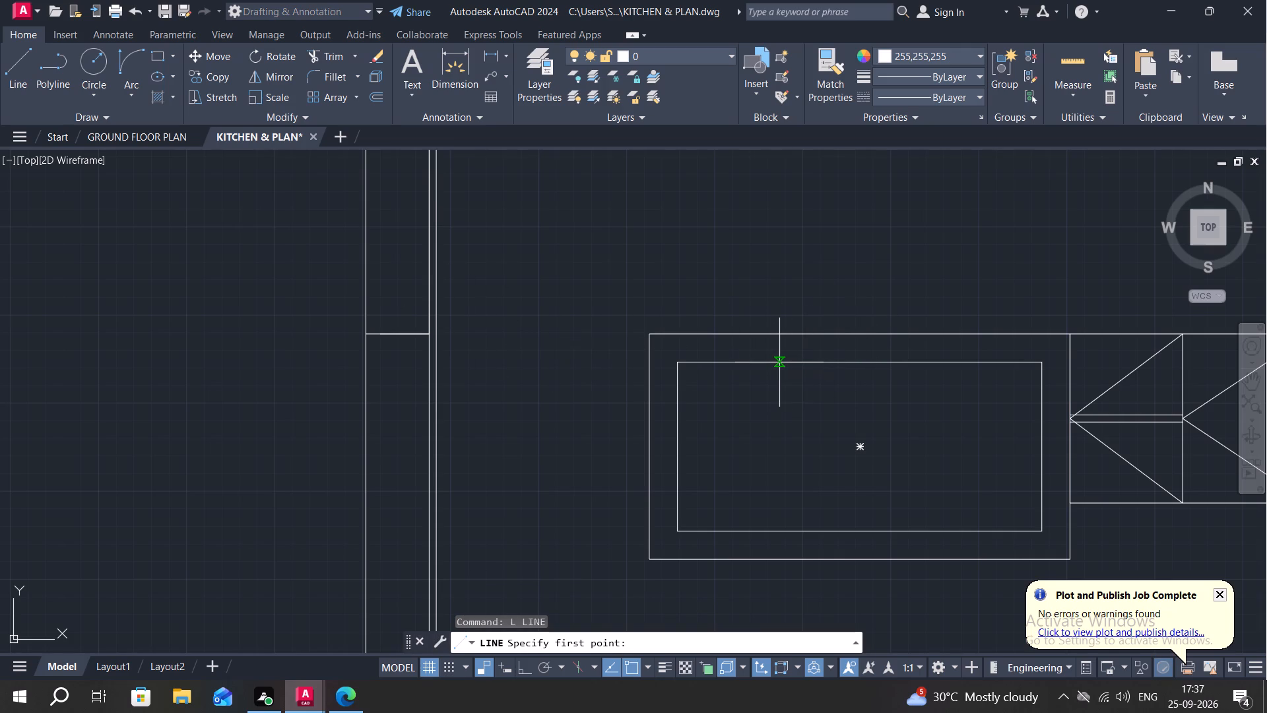
Measure the framed rectangle beside the wall cabinets with the quick measure tool.
left_click(1066, 55)
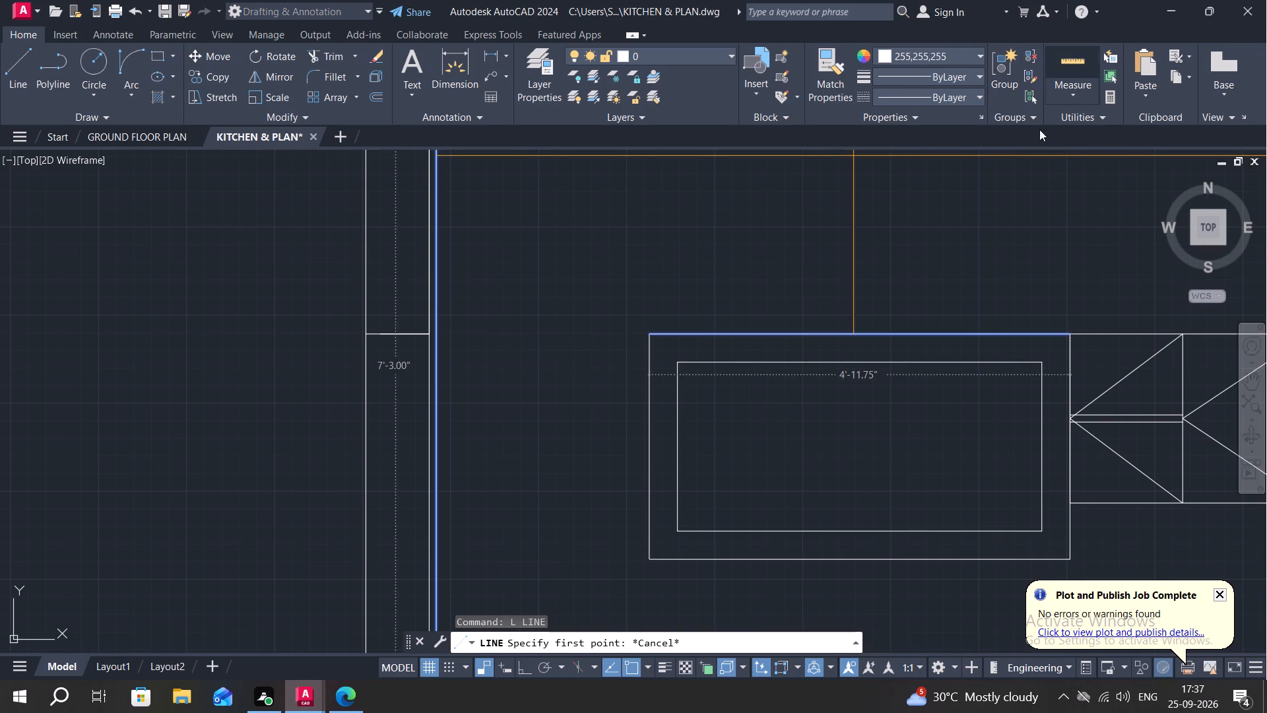
key("Escape")
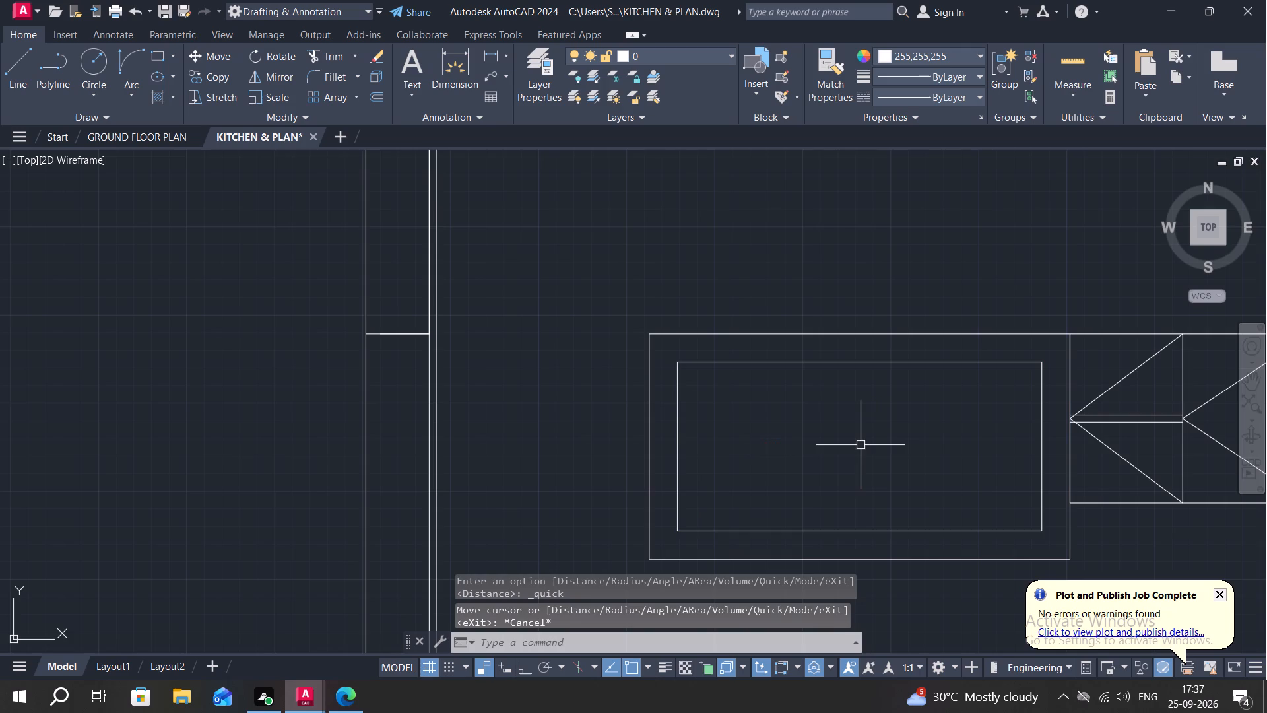
Break the inner rectangle at its top-left, bottom-left and bottom-right corners so its sides become separate lines.
type("BRE")
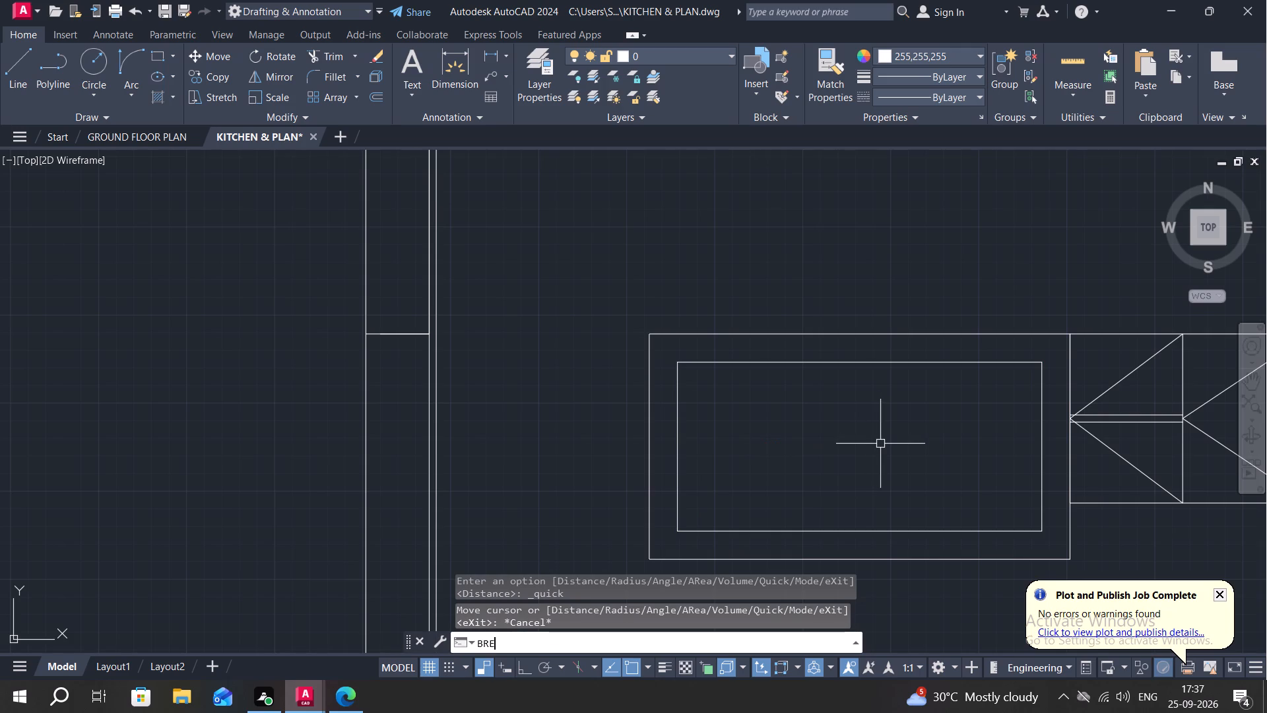
key("space")
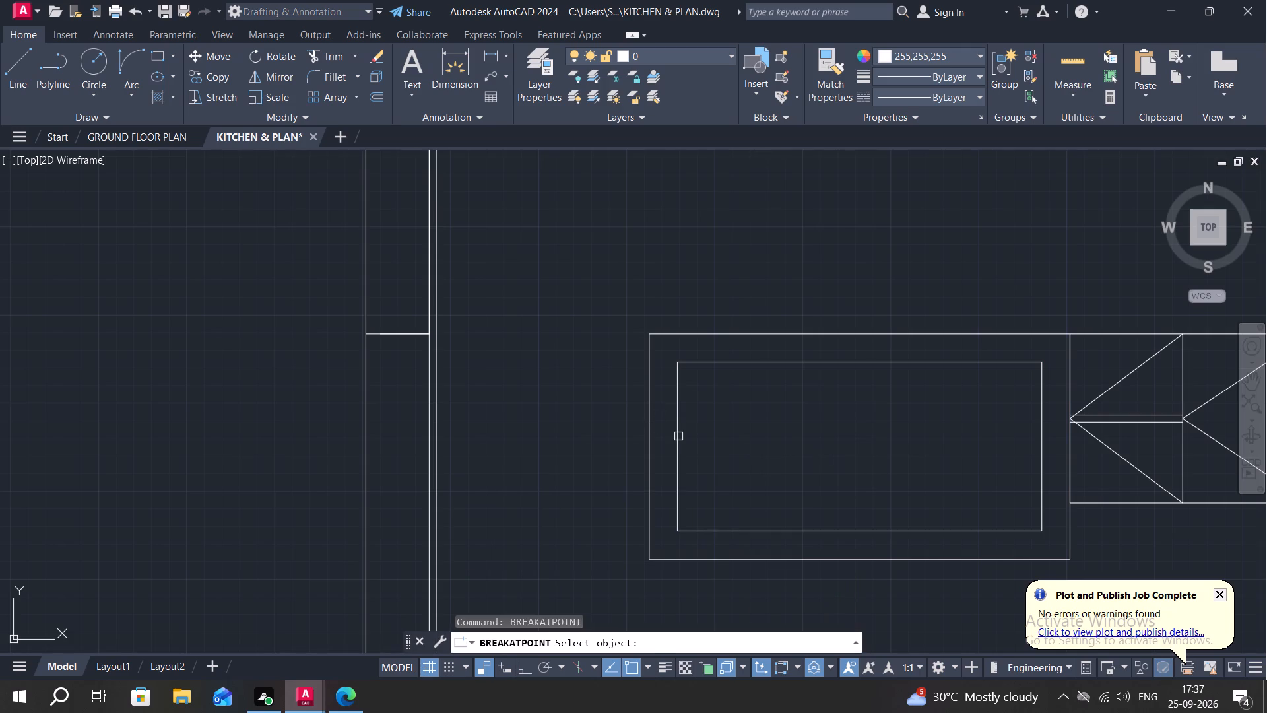
left_click(677, 436)
left_click(675, 364)
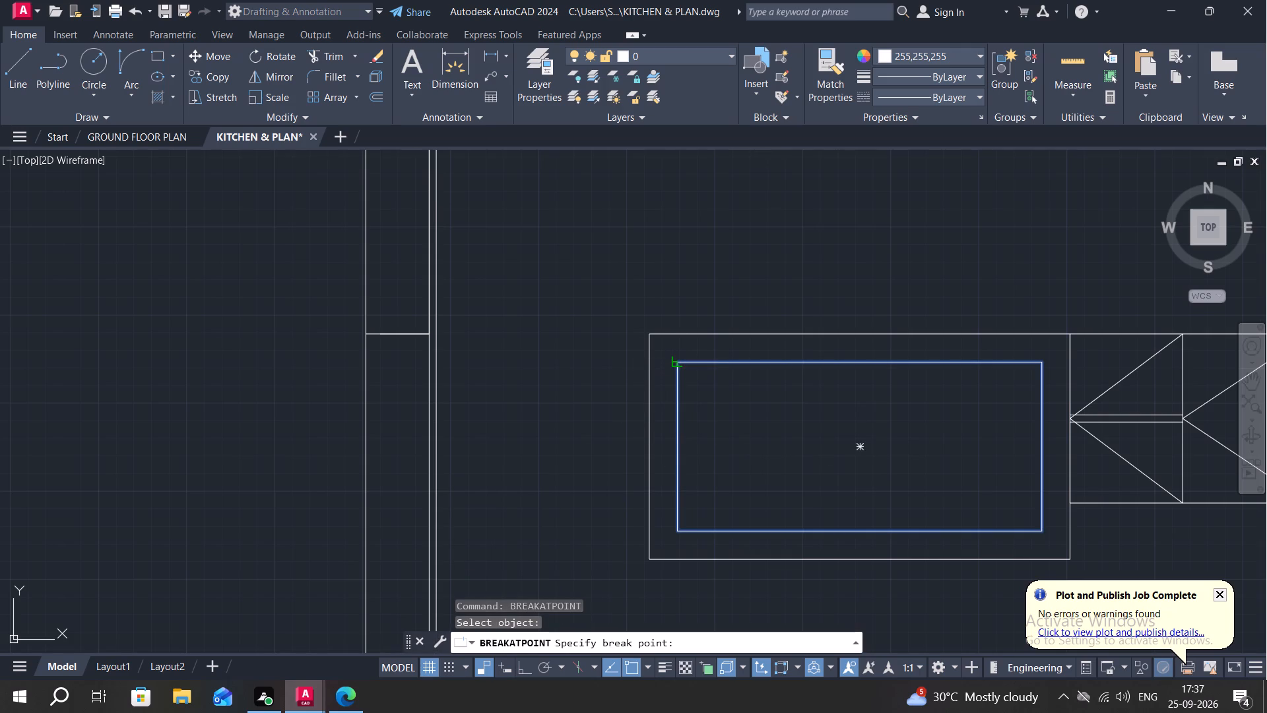
key("space")
left_click(675, 423)
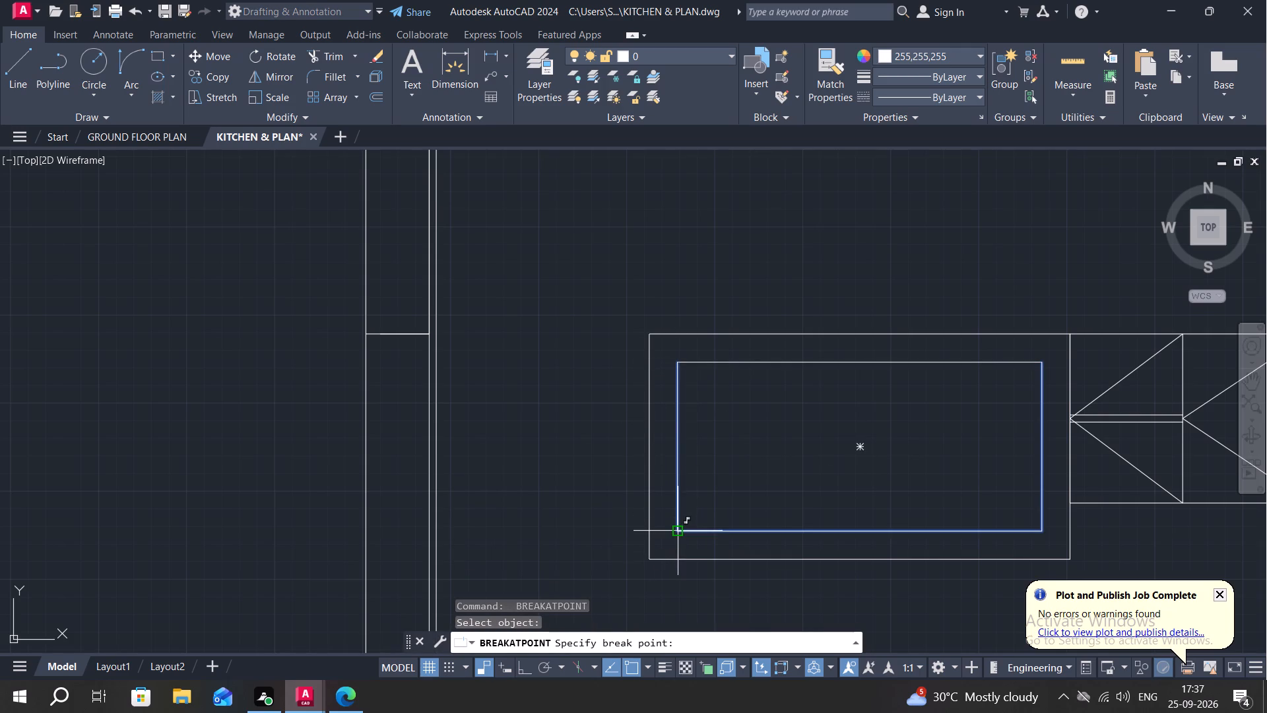
left_click(678, 531)
key("Escape")
key("space")
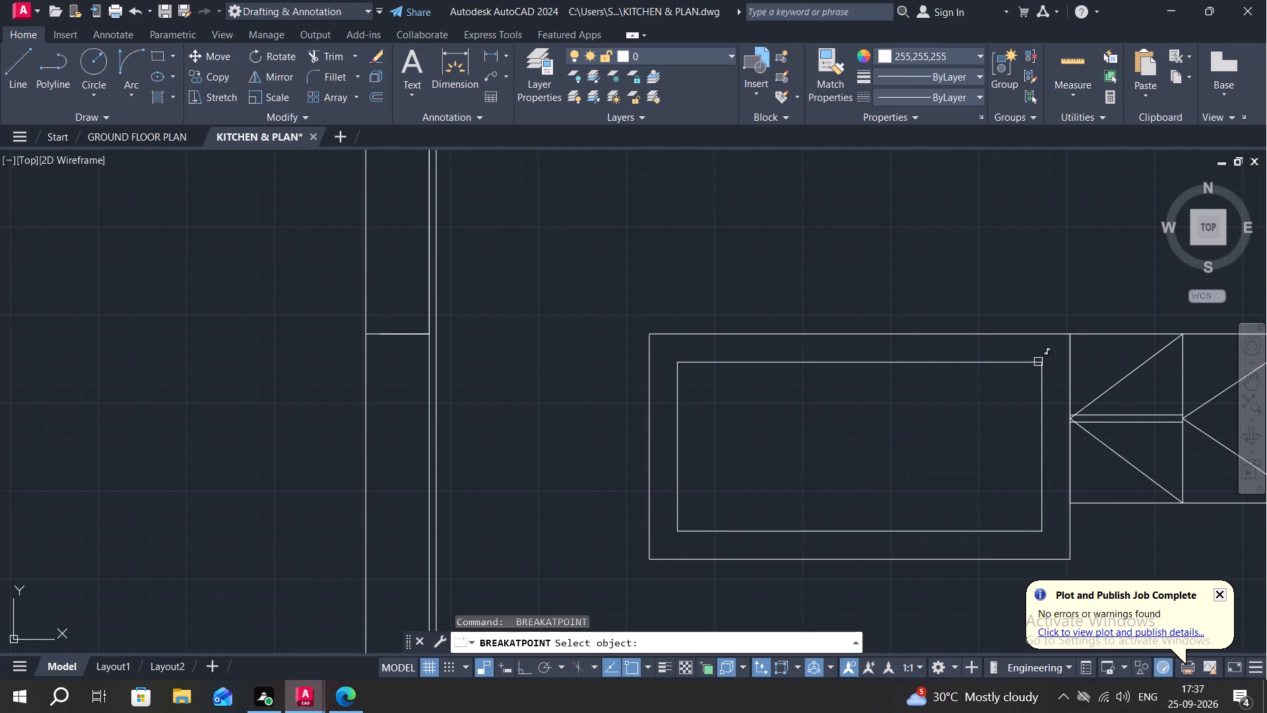
left_click(1045, 373)
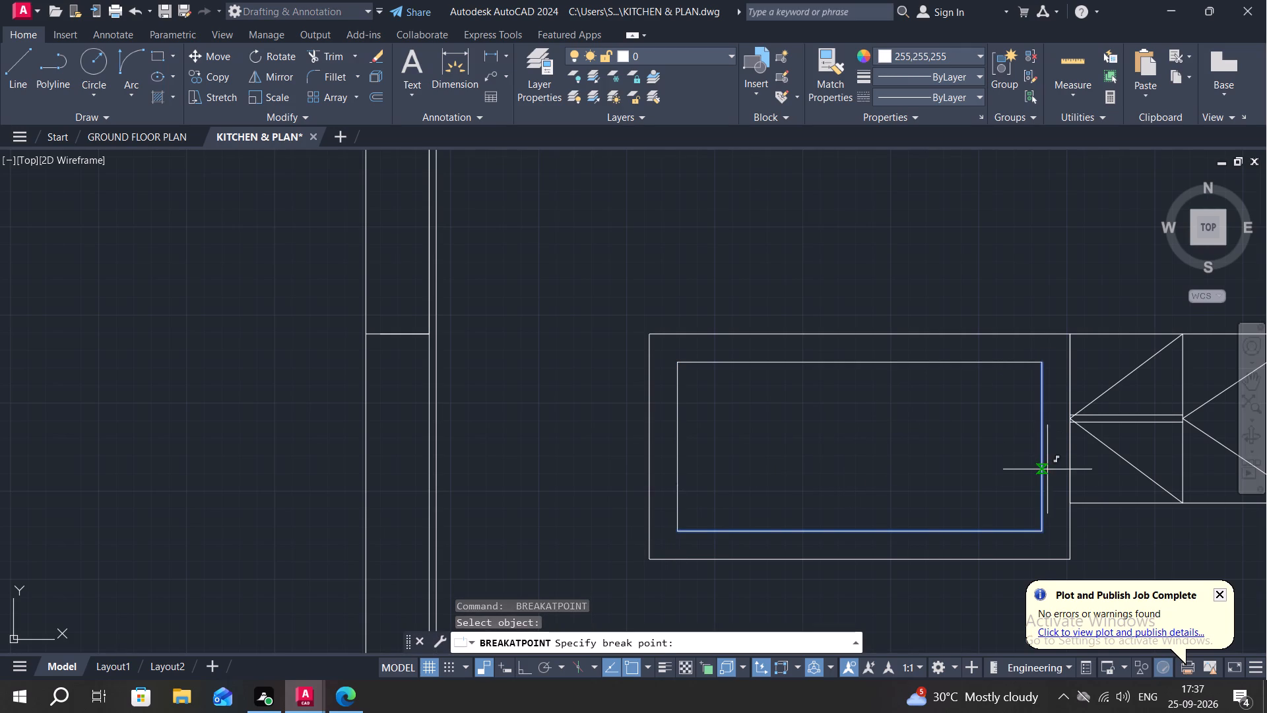
left_click(1042, 528)
key("Escape")
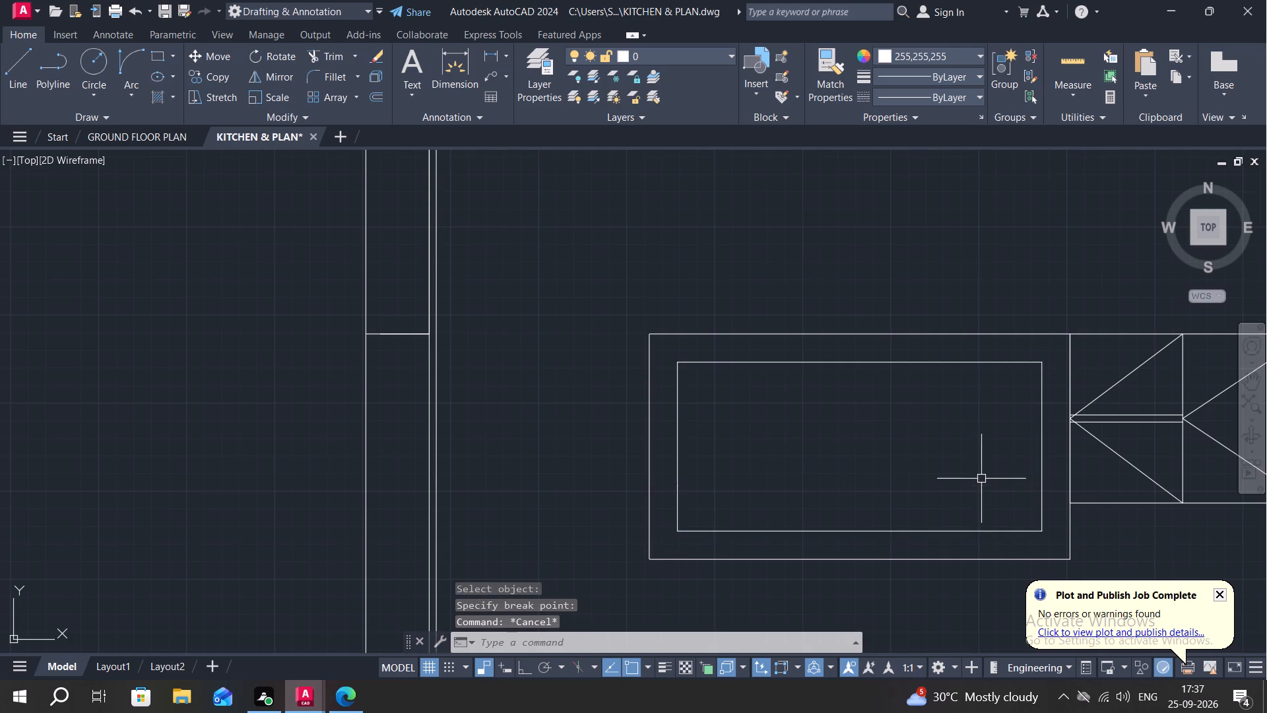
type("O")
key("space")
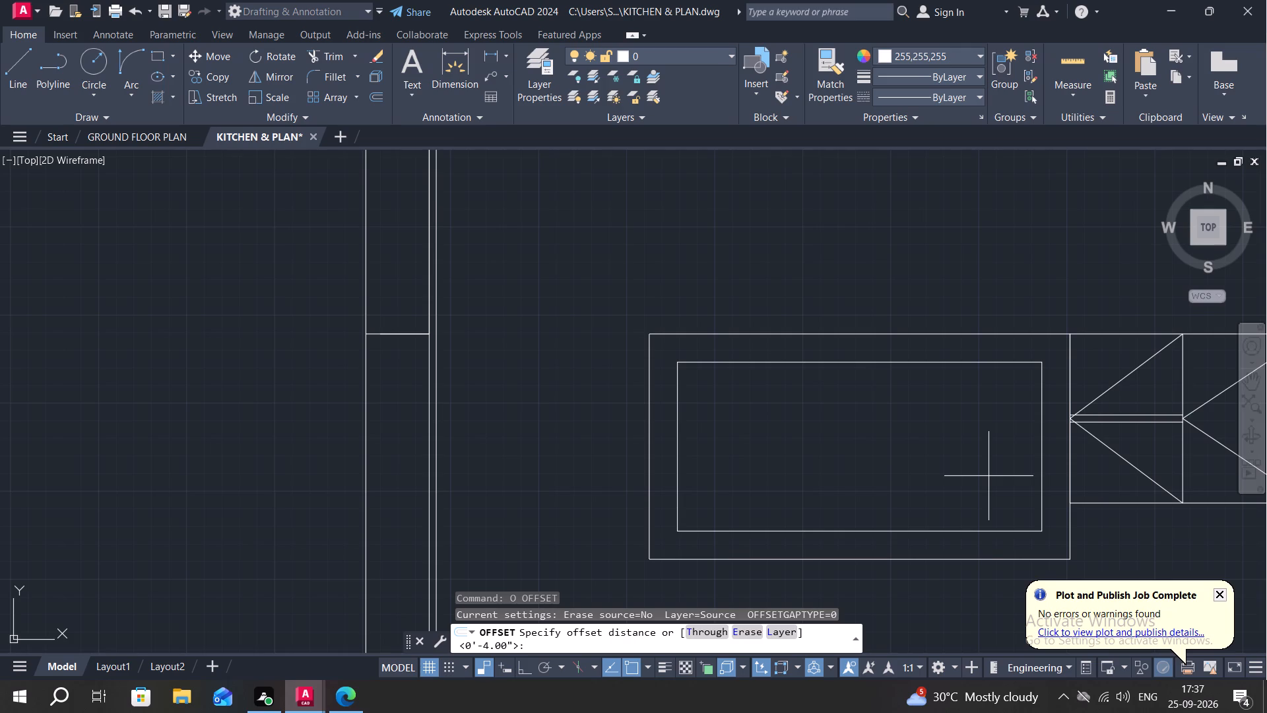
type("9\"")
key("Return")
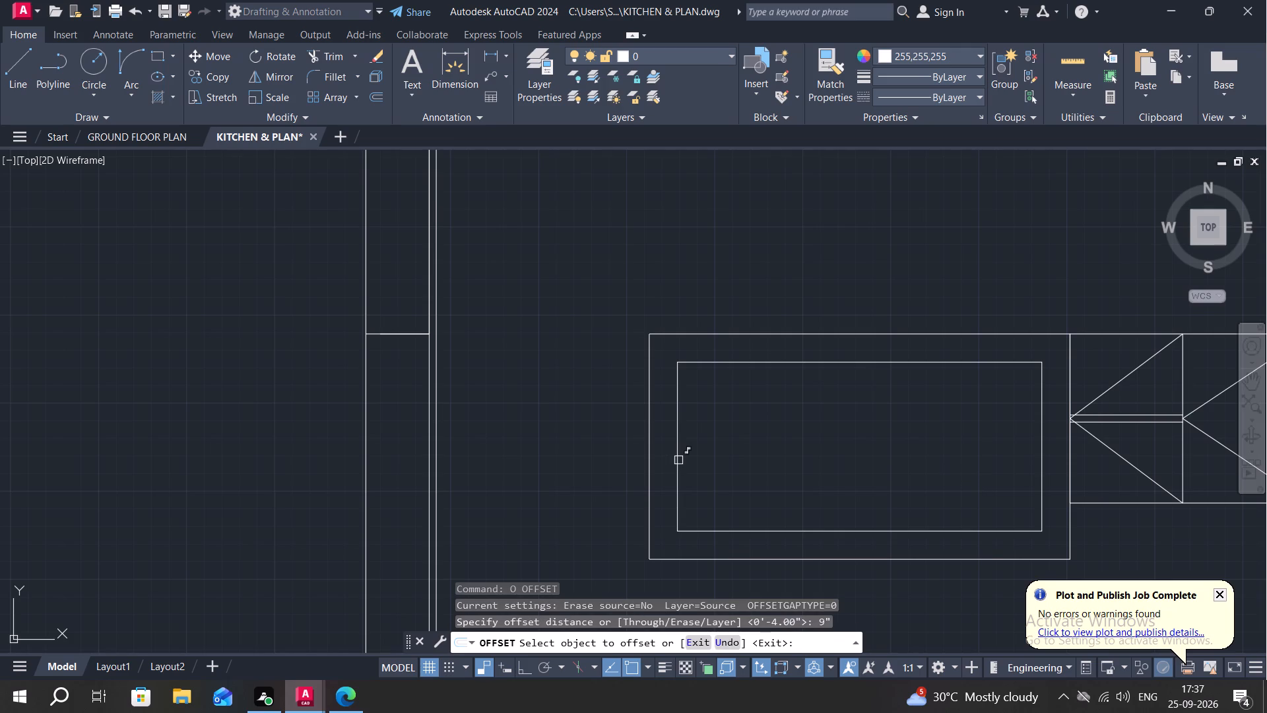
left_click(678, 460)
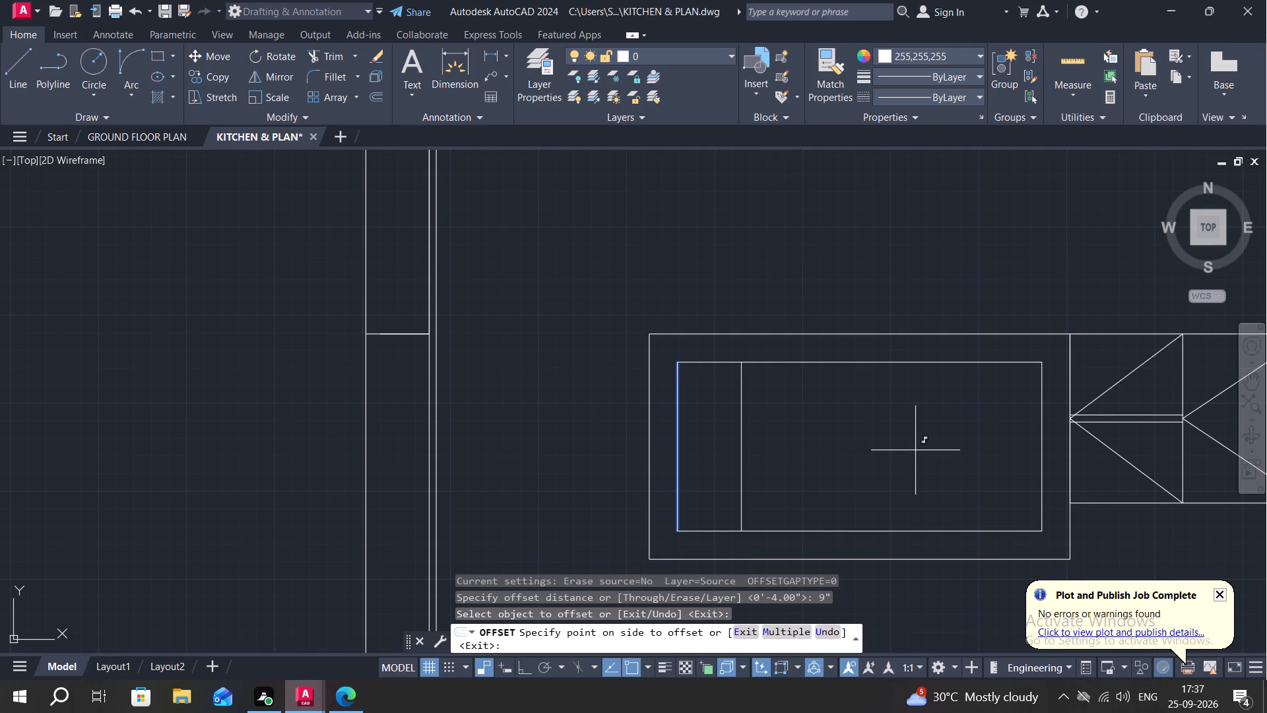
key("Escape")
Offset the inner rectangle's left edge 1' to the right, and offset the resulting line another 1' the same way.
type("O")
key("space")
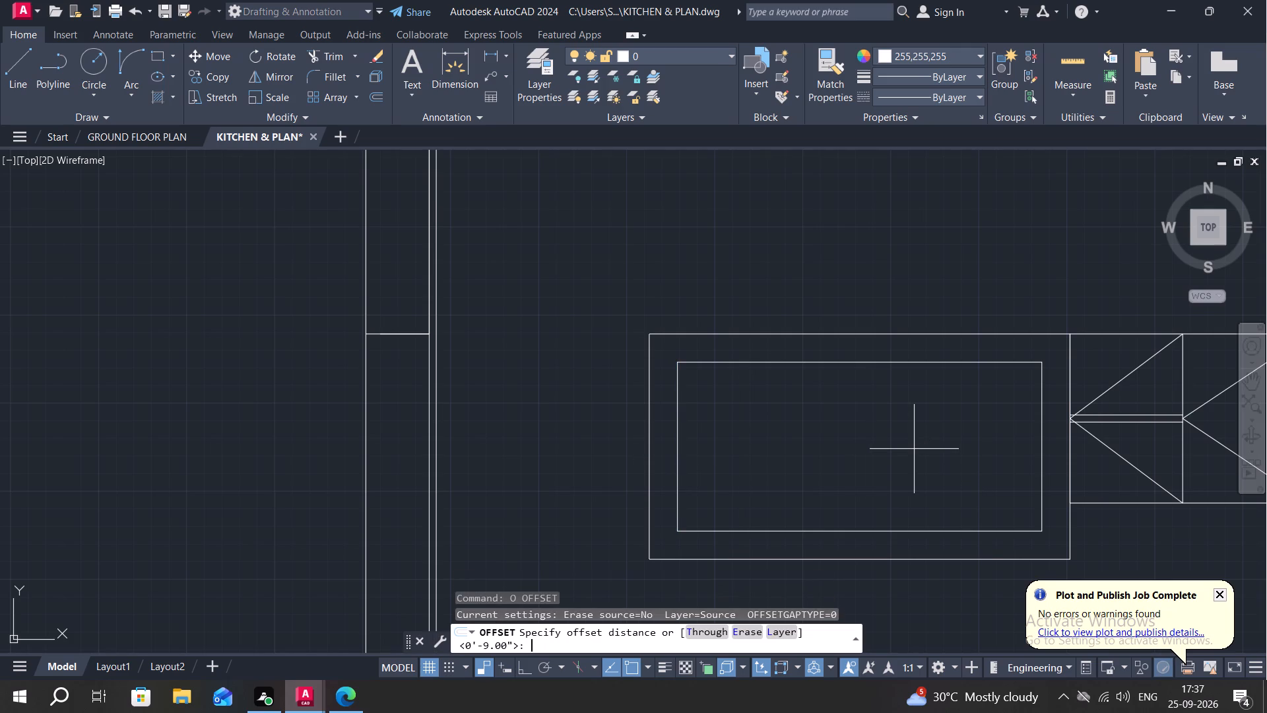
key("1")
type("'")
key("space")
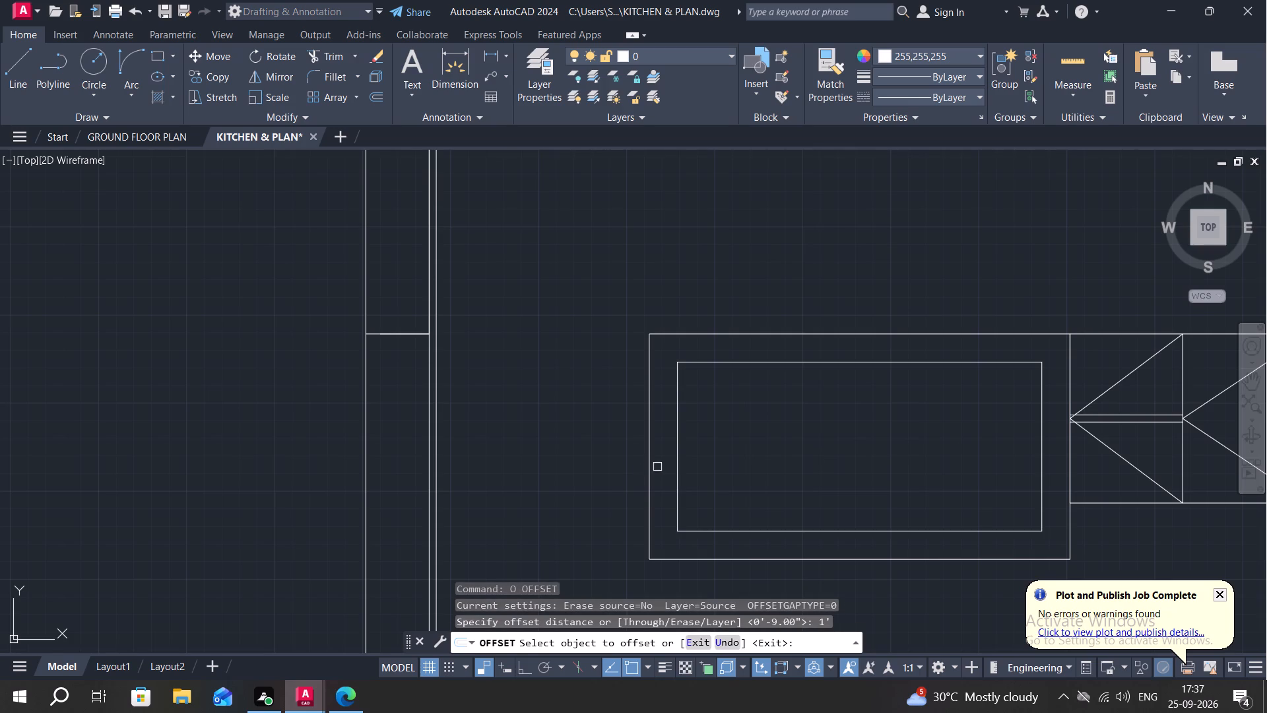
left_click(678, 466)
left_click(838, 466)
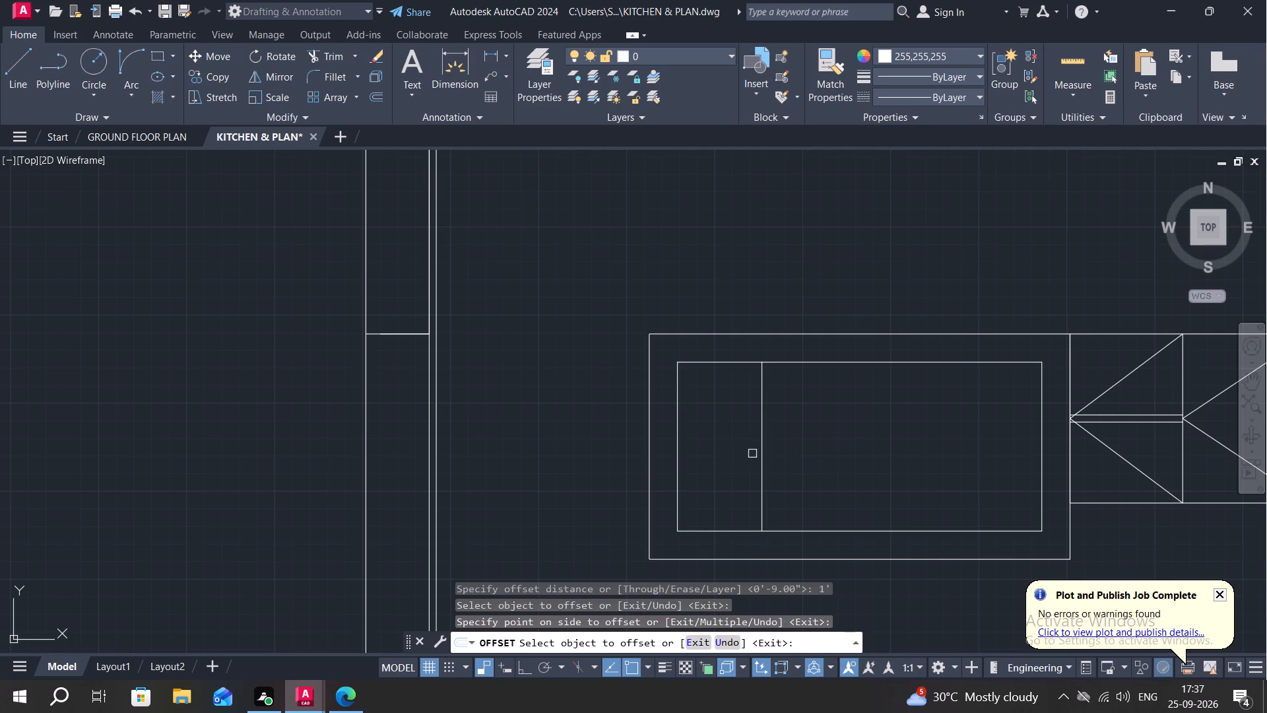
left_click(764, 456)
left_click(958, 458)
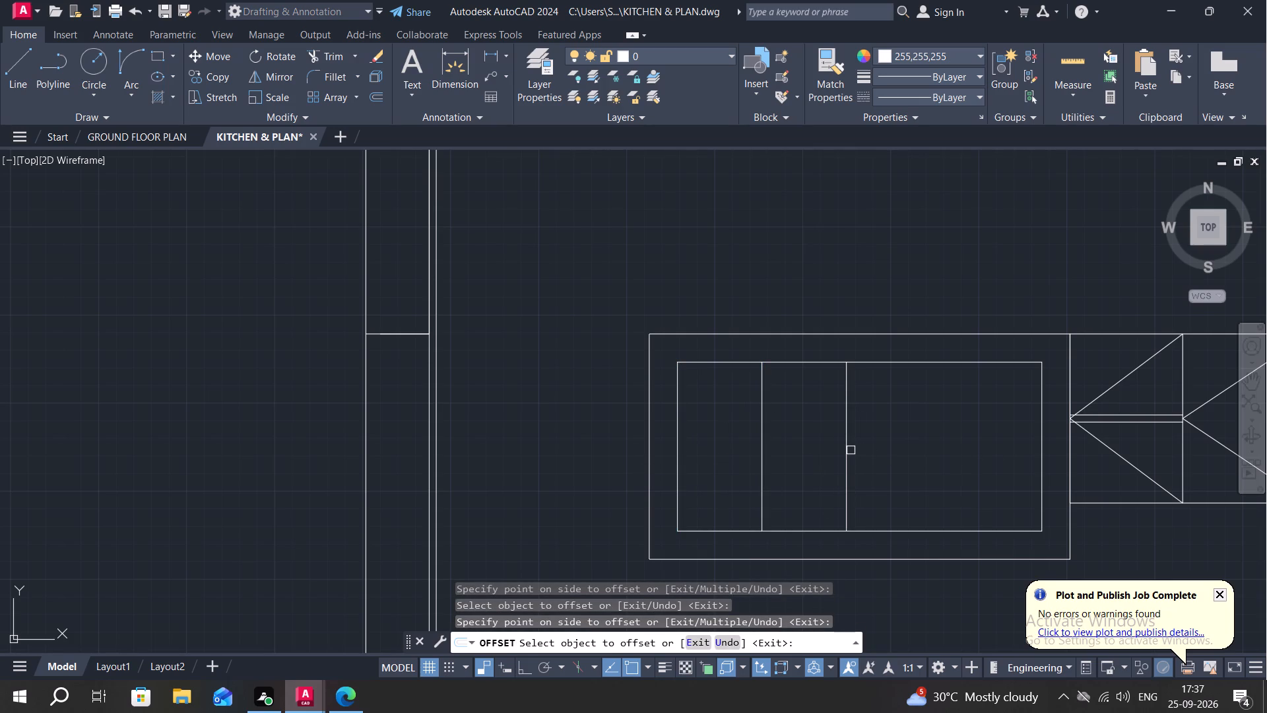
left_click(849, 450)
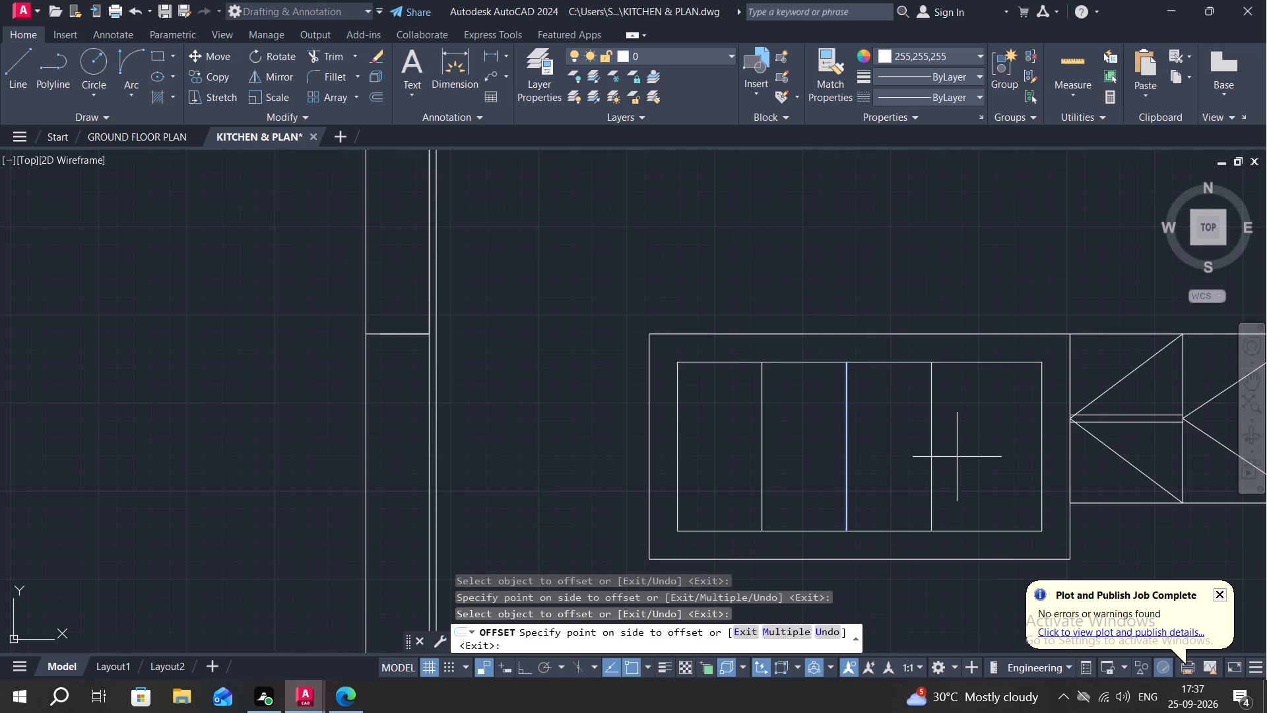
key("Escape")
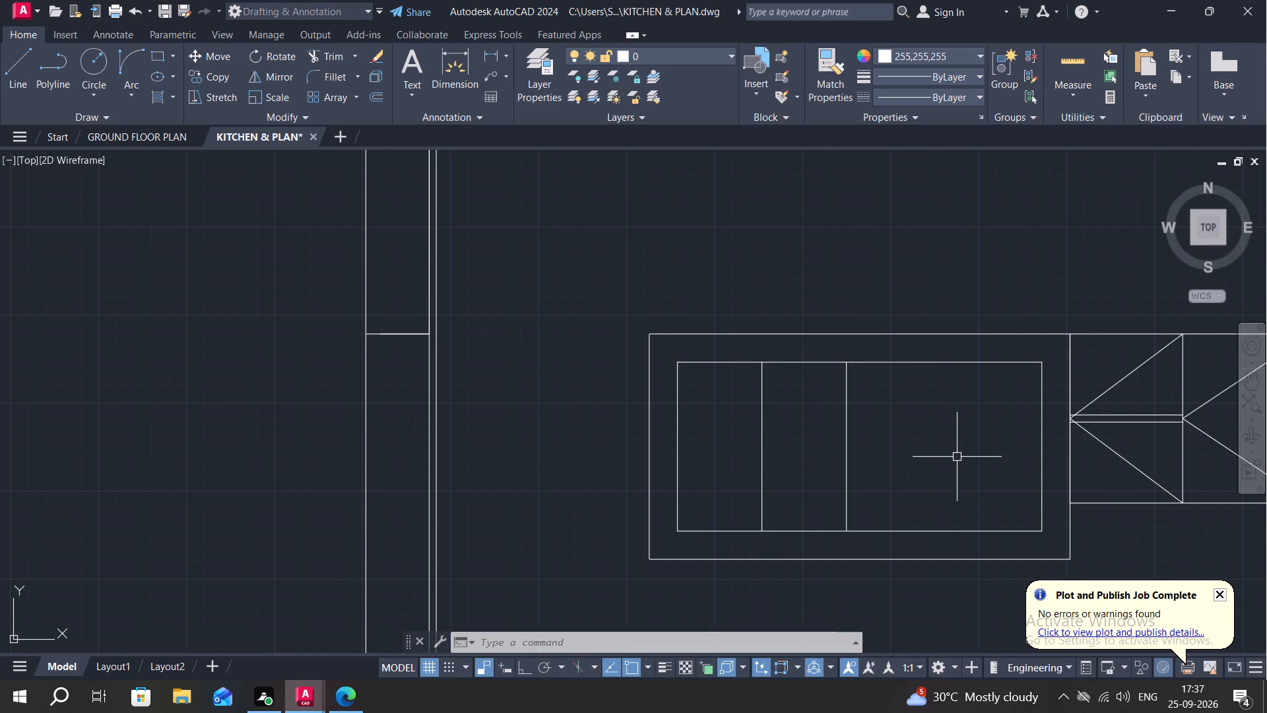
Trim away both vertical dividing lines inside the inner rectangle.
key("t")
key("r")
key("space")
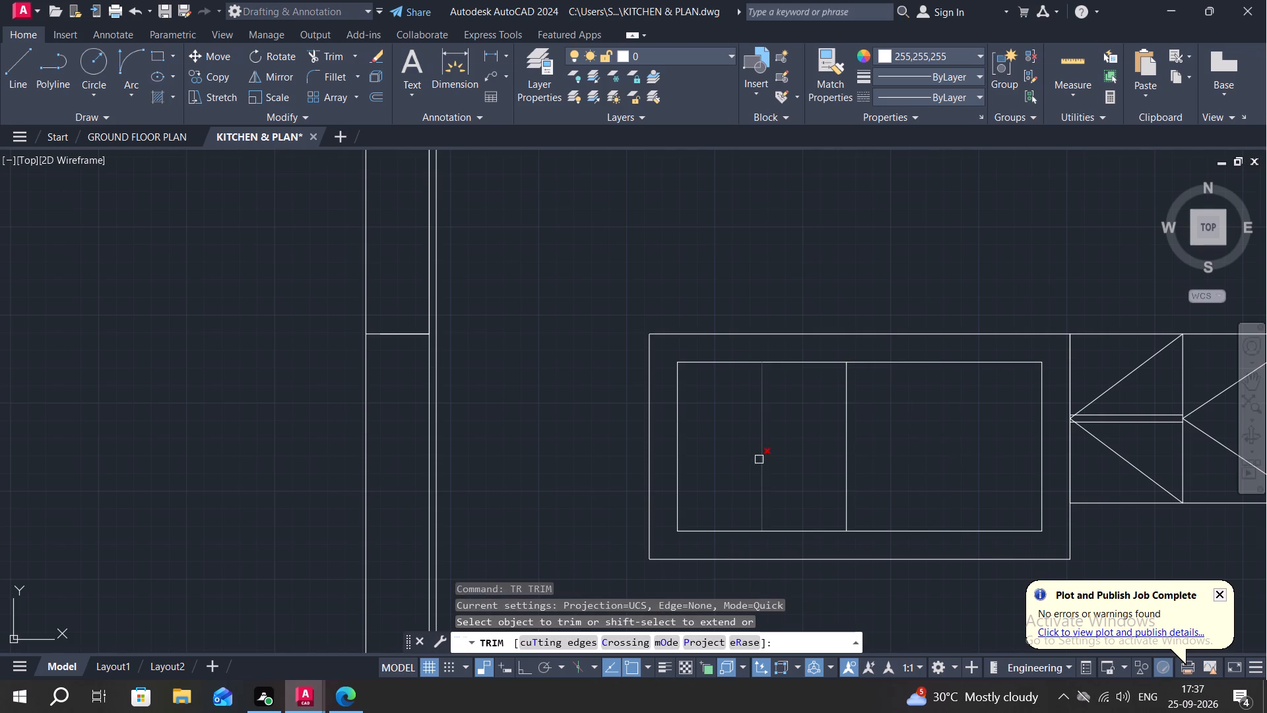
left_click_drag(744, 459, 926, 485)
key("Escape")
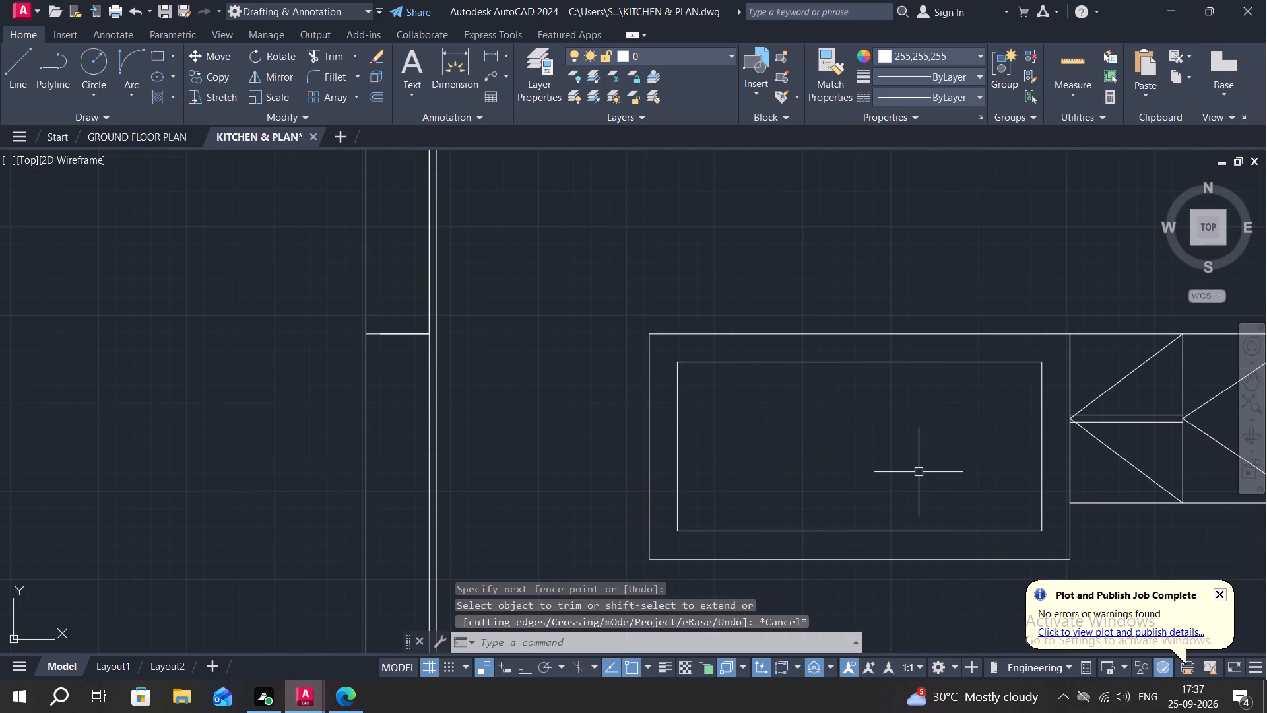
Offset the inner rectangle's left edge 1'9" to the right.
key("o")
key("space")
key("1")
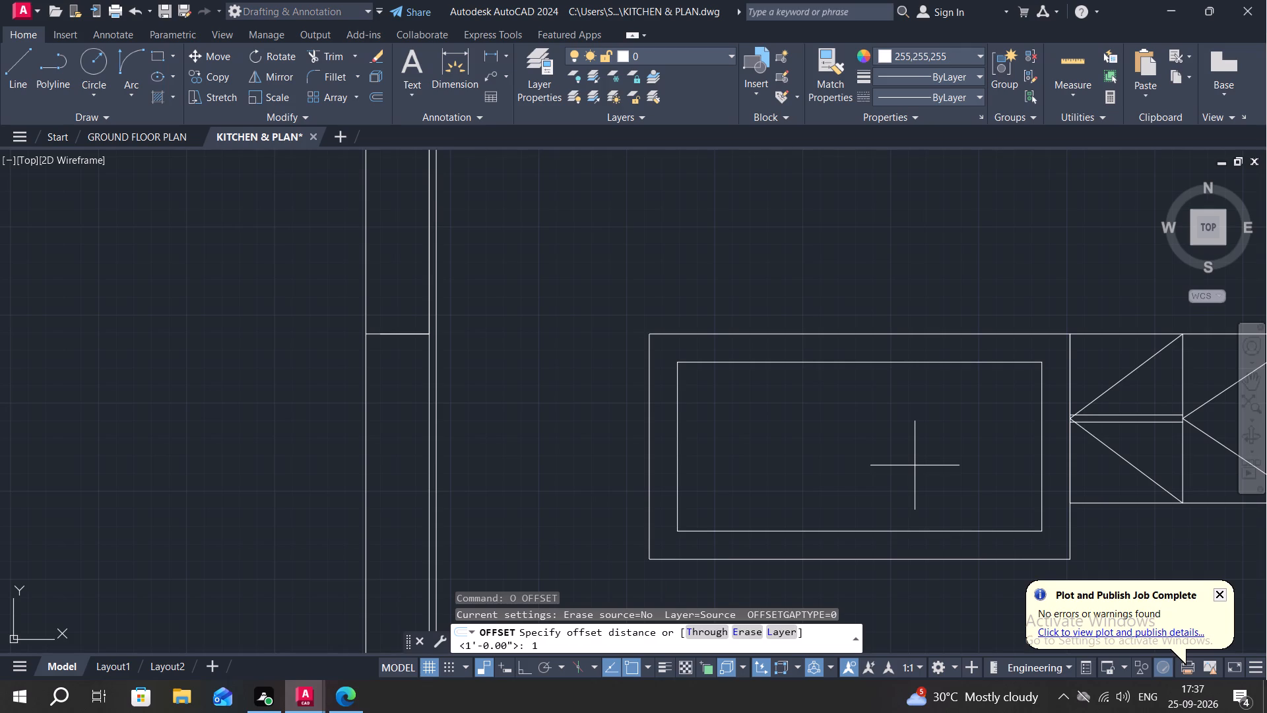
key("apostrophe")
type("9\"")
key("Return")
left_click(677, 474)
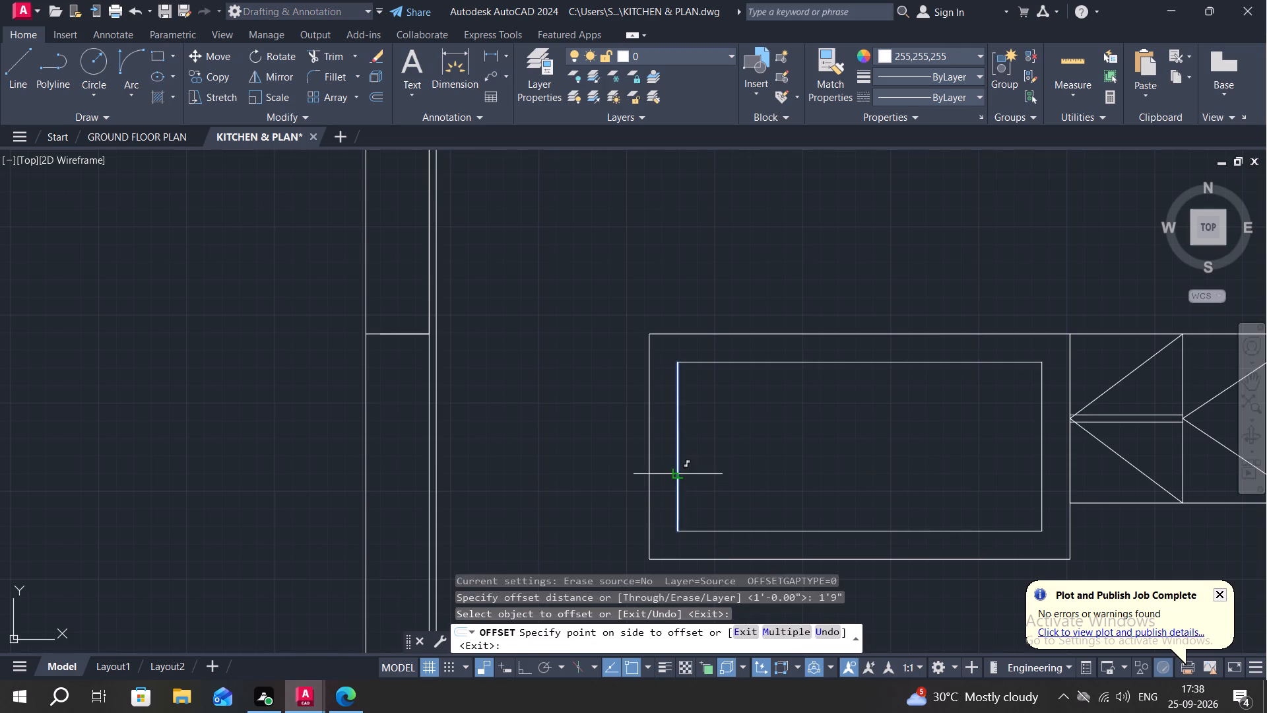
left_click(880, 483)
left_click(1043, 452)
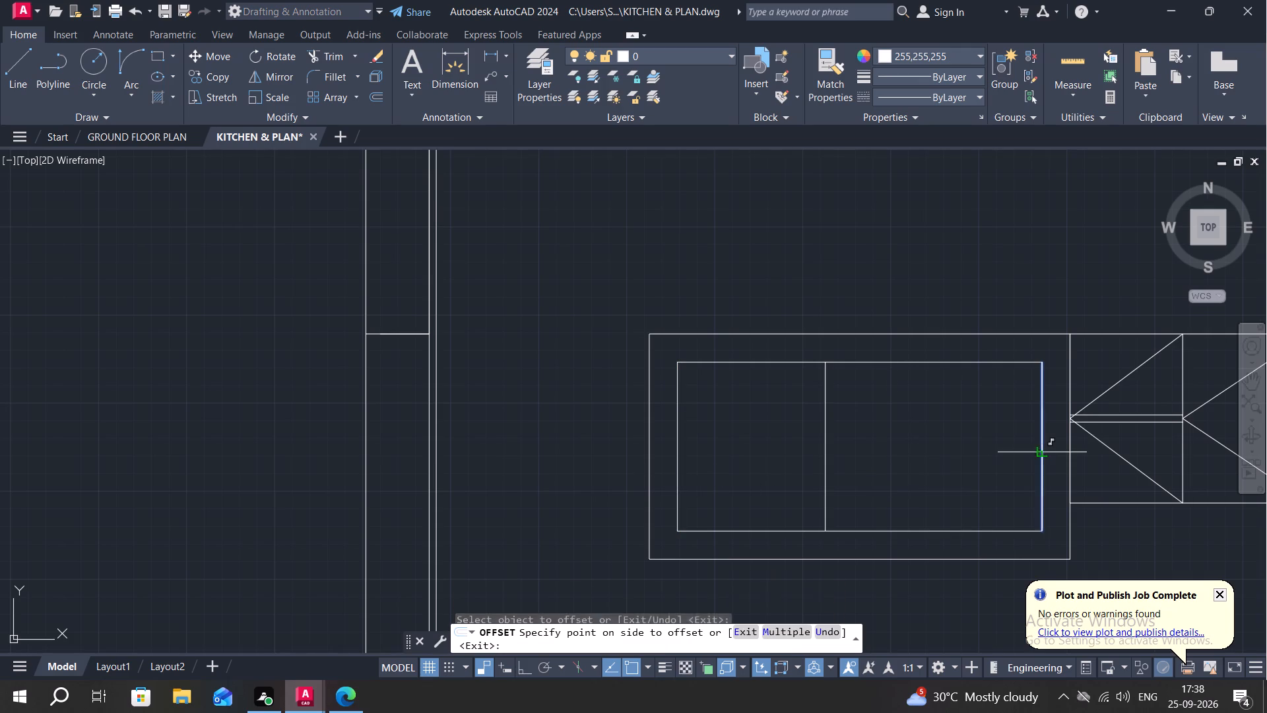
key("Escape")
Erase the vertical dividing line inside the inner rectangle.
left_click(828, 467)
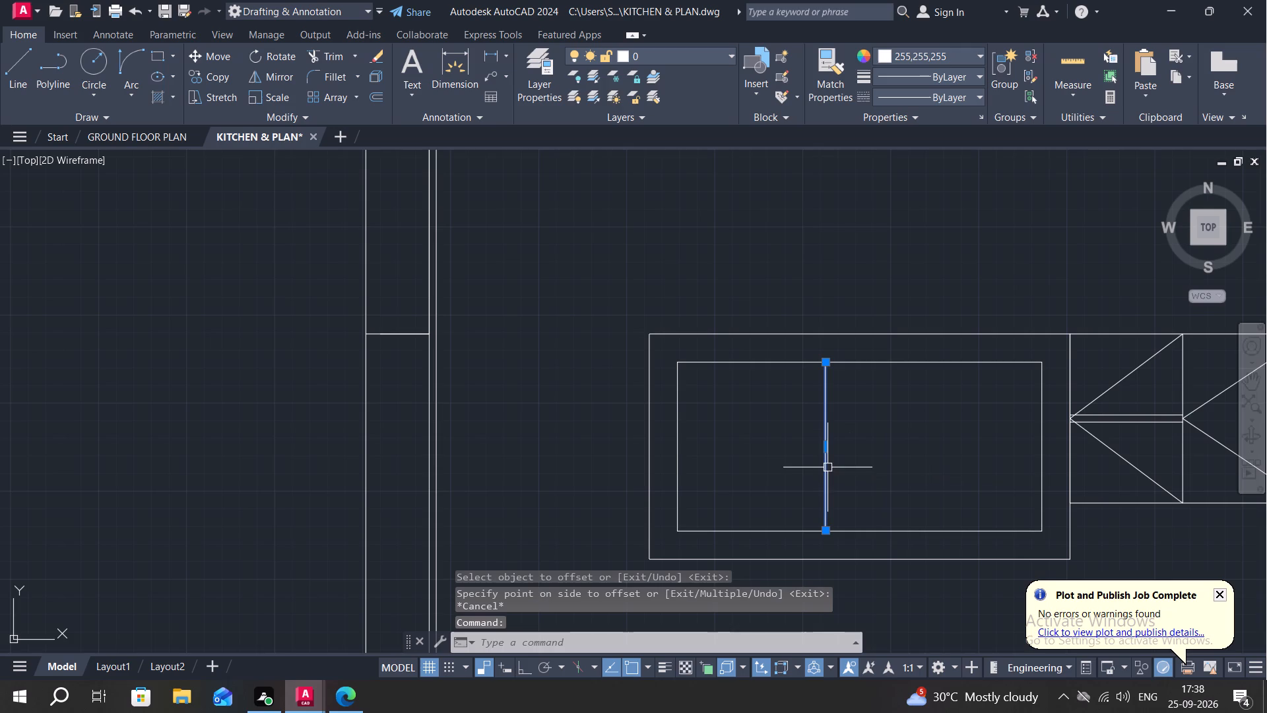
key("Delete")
Offset the inner rectangle's left and right edges 1'6" inward to divide it into three vertical sections.
type("O")
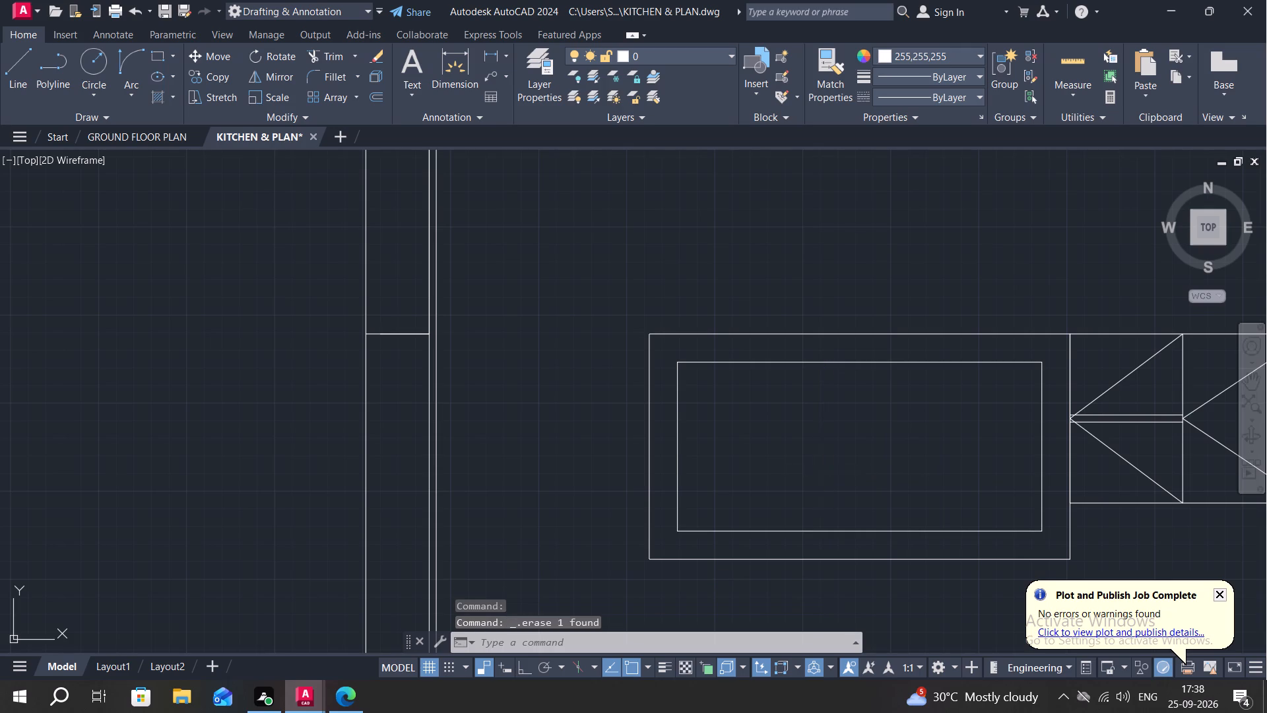
key("space")
type("1'")
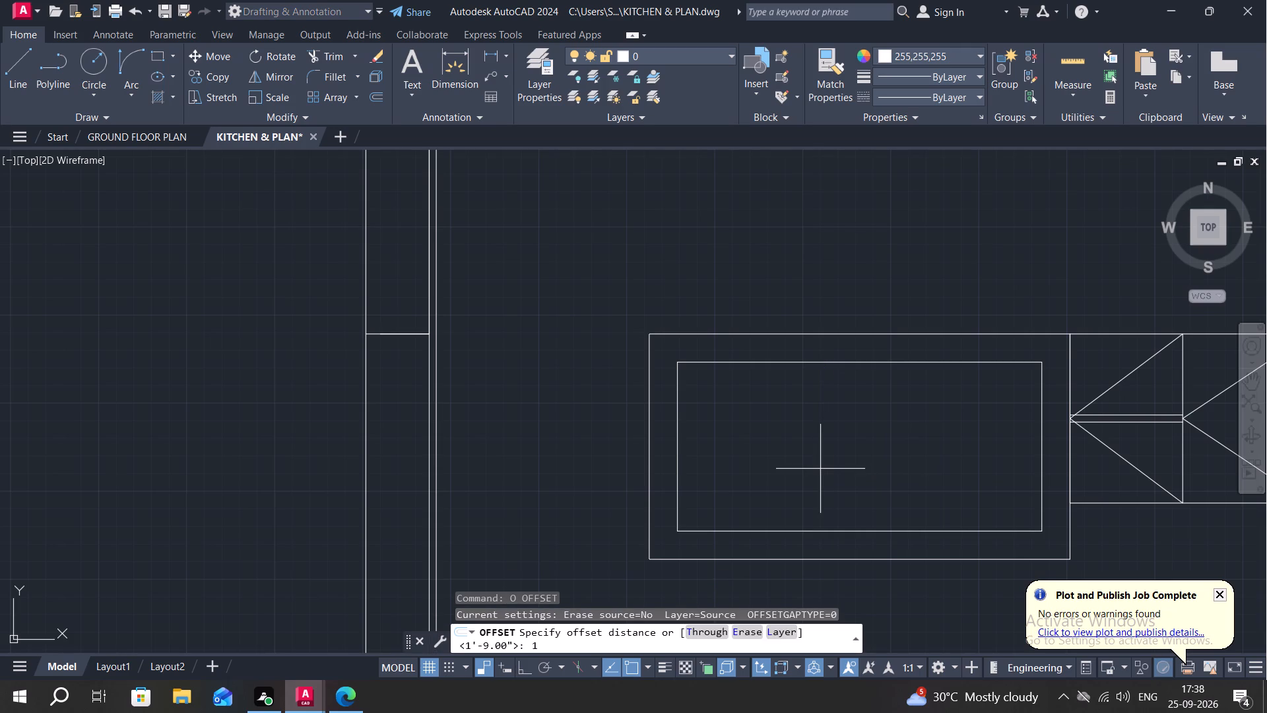
type("6\"")
key("Return")
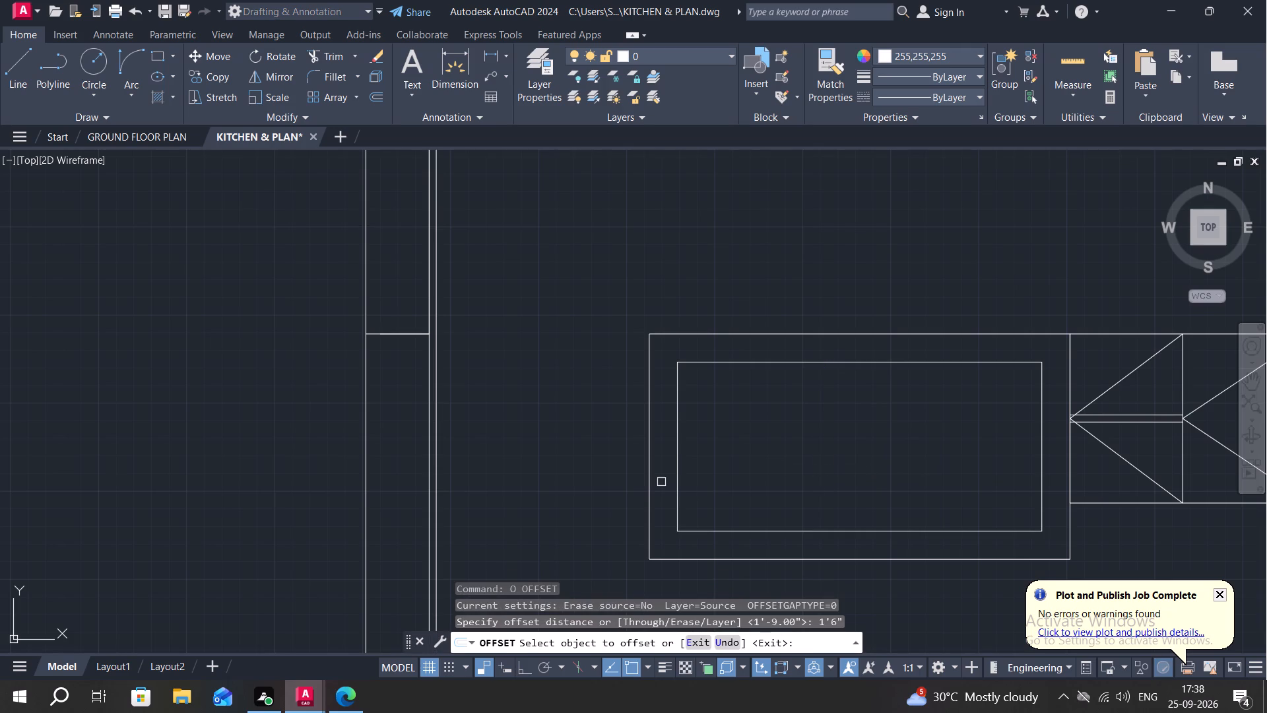
left_click(680, 477)
left_click(948, 465)
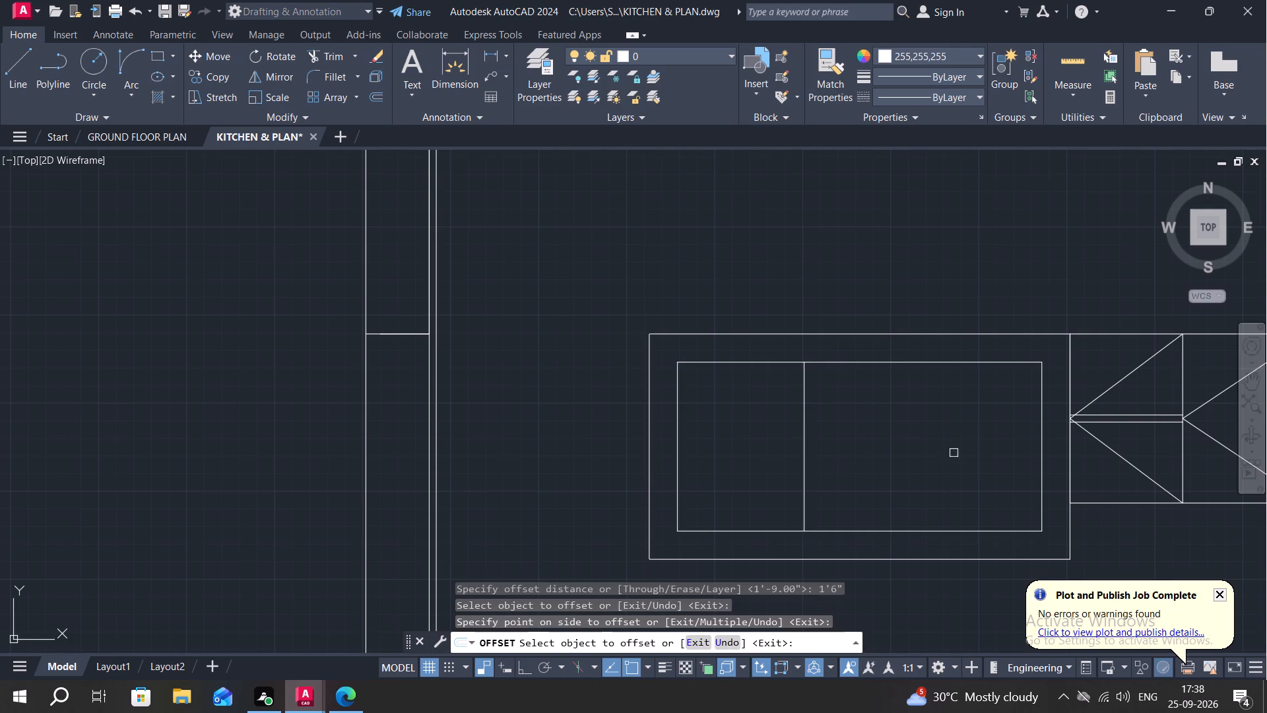
left_click(1045, 436)
left_click(906, 451)
key("Escape")
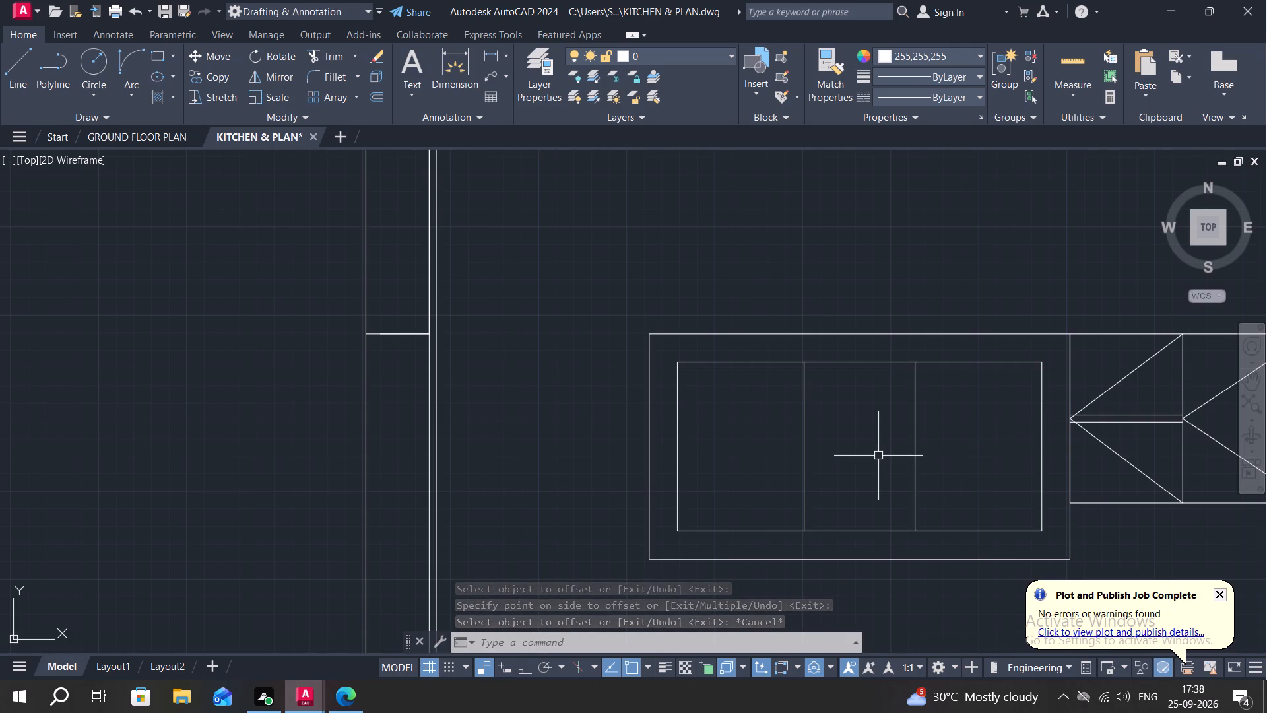
Draw a rectangle corner to corner over each of the three vertical sections inside the inner rectangle.
type("RE")
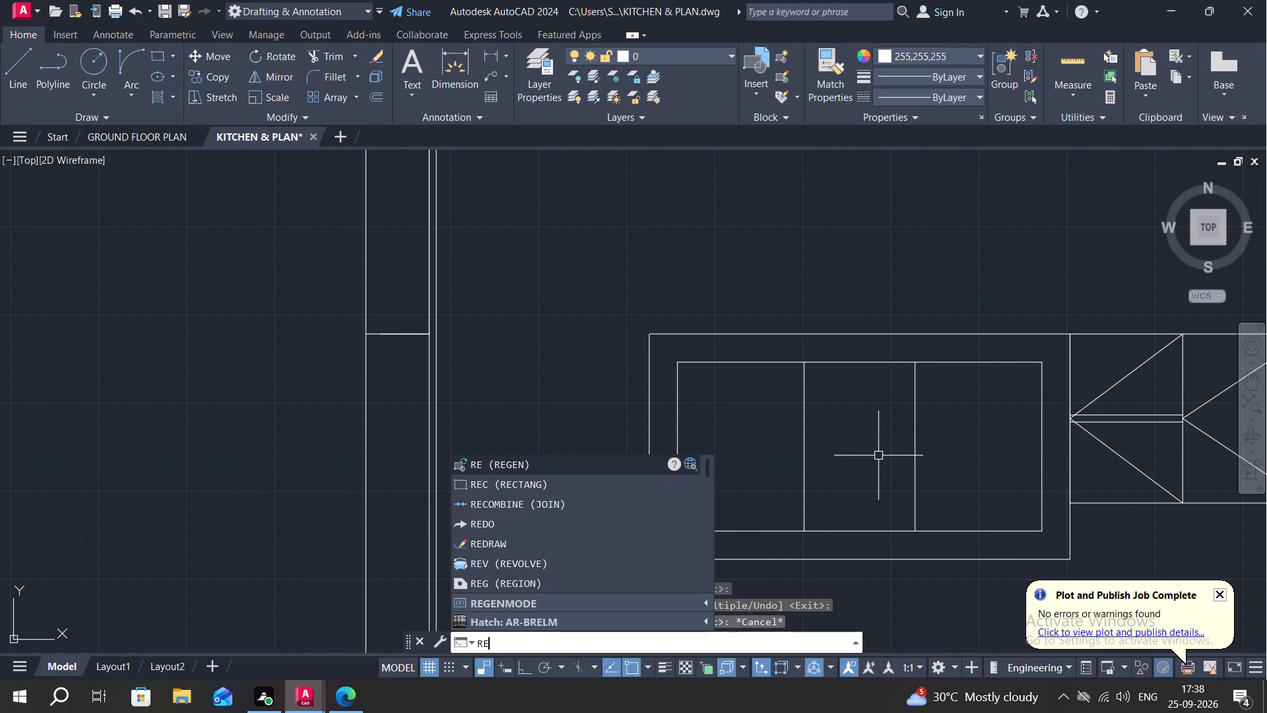
type("C")
key("space")
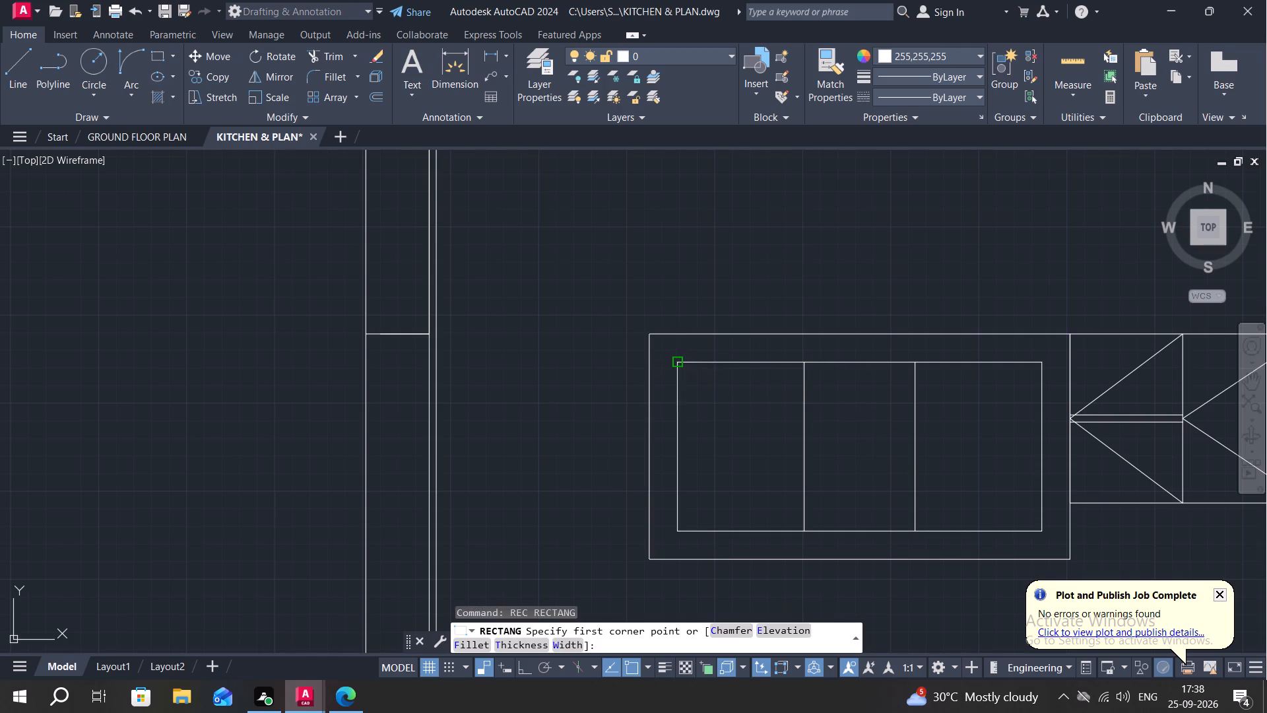
left_click(678, 364)
left_click(801, 528)
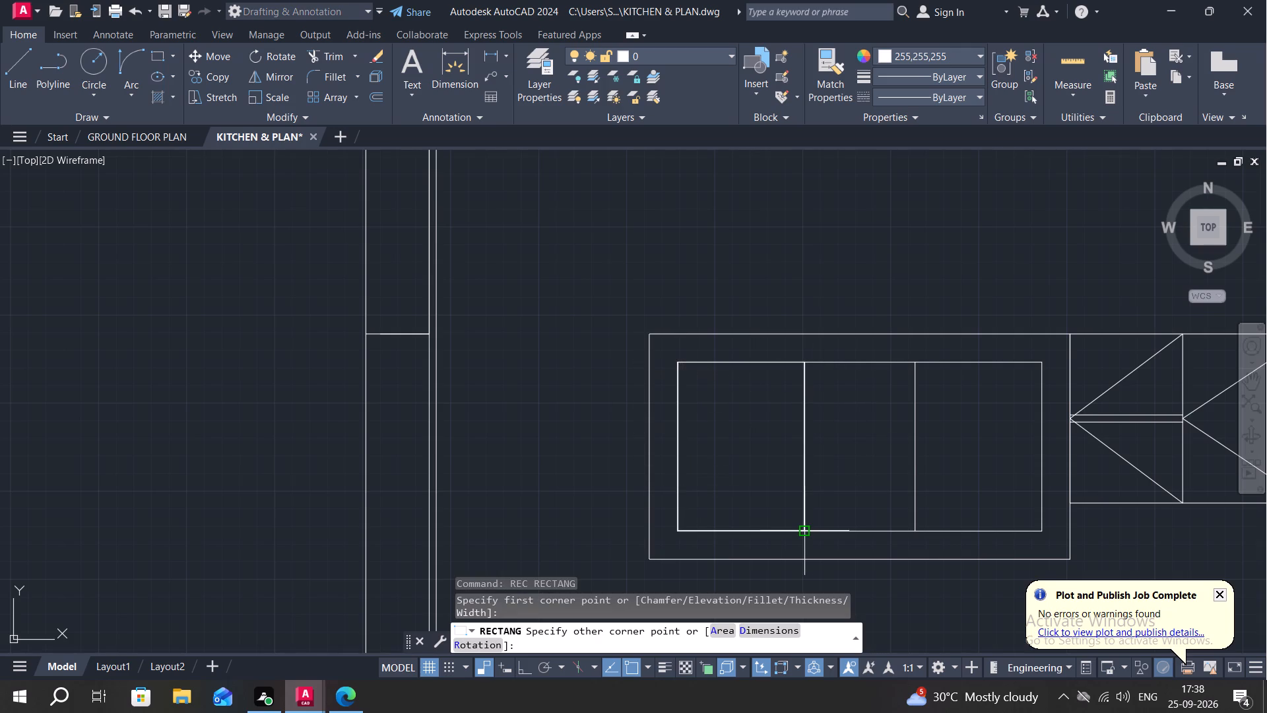
key("space")
key("space")
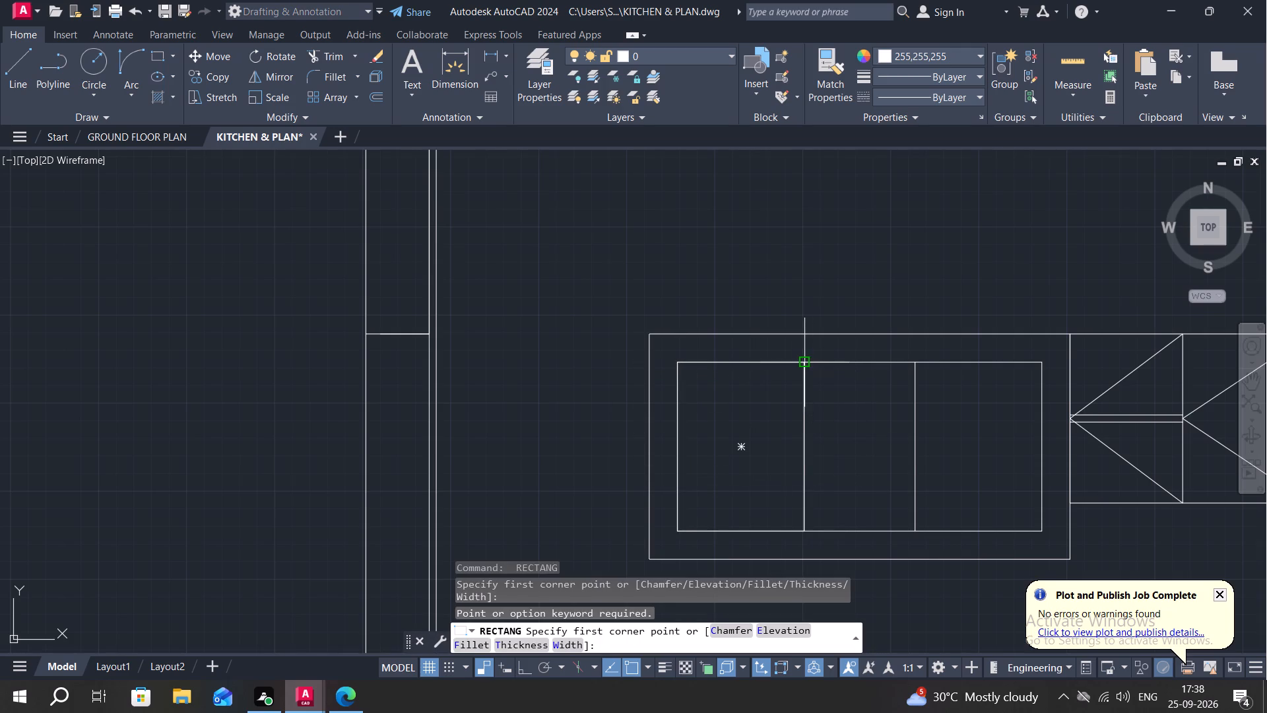
left_click(802, 364)
left_click(913, 530)
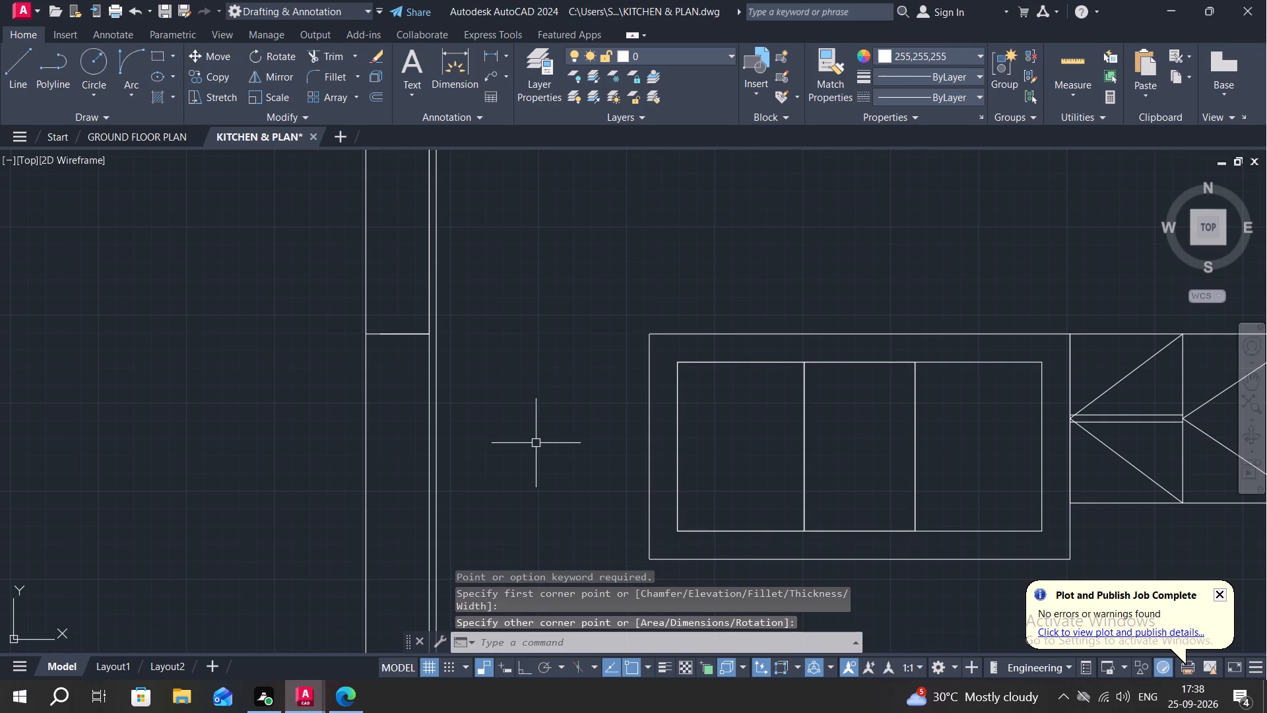
key("space")
left_click_drag(917, 366, 919, 375)
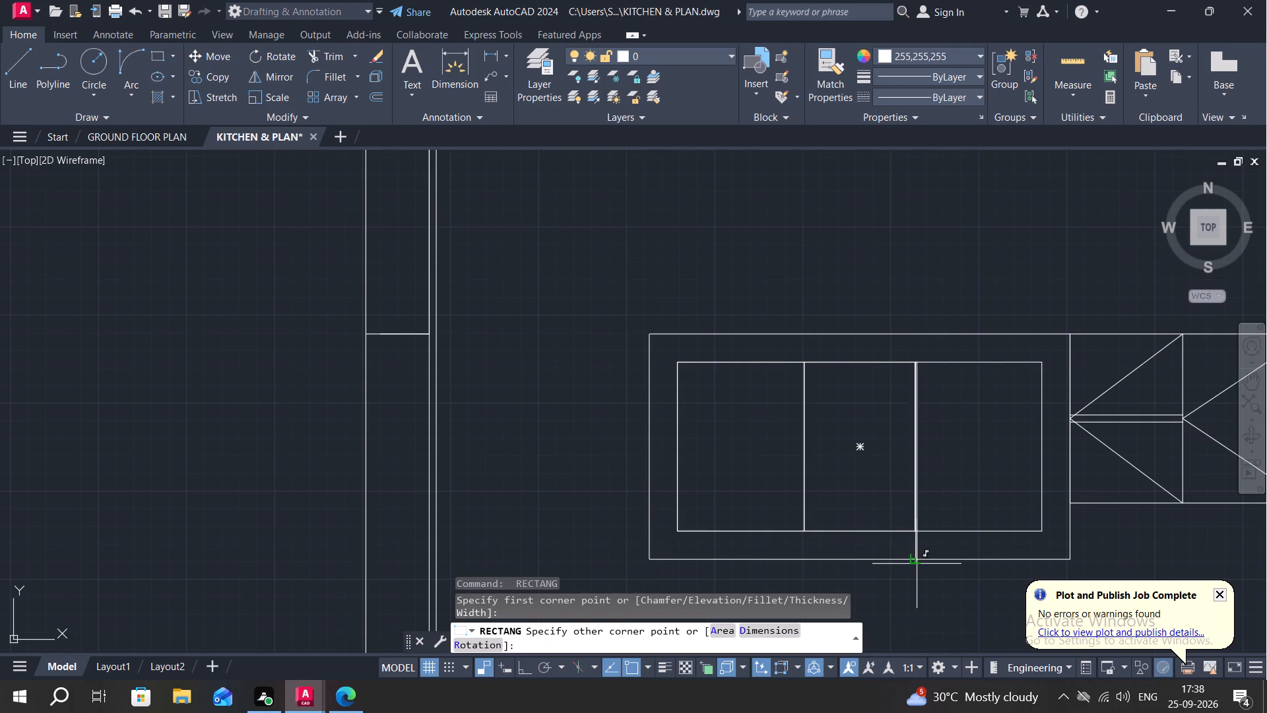
left_click(1041, 529)
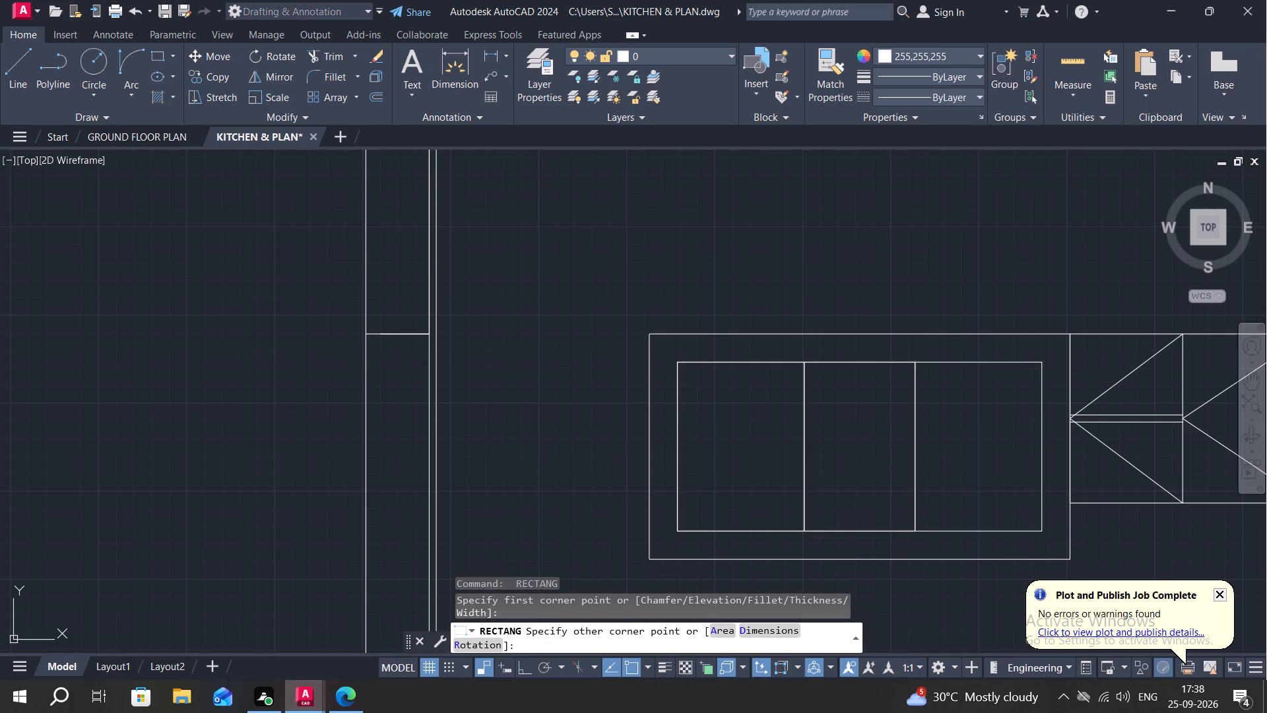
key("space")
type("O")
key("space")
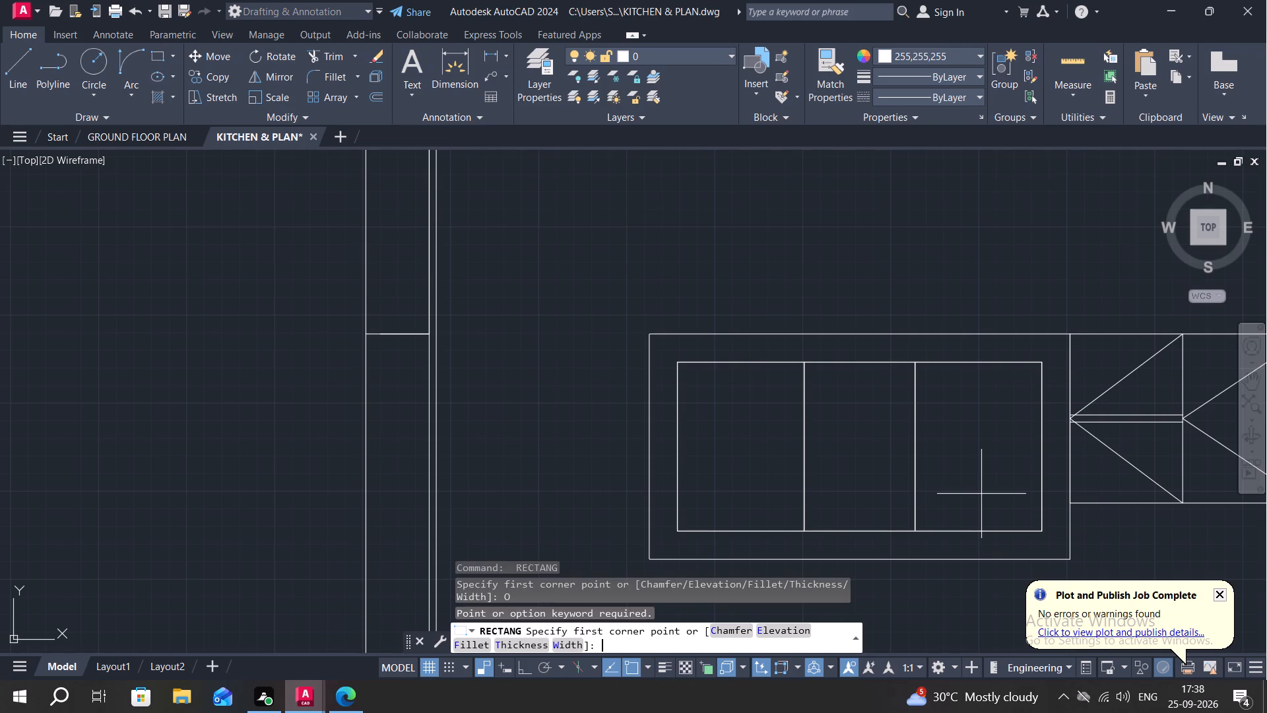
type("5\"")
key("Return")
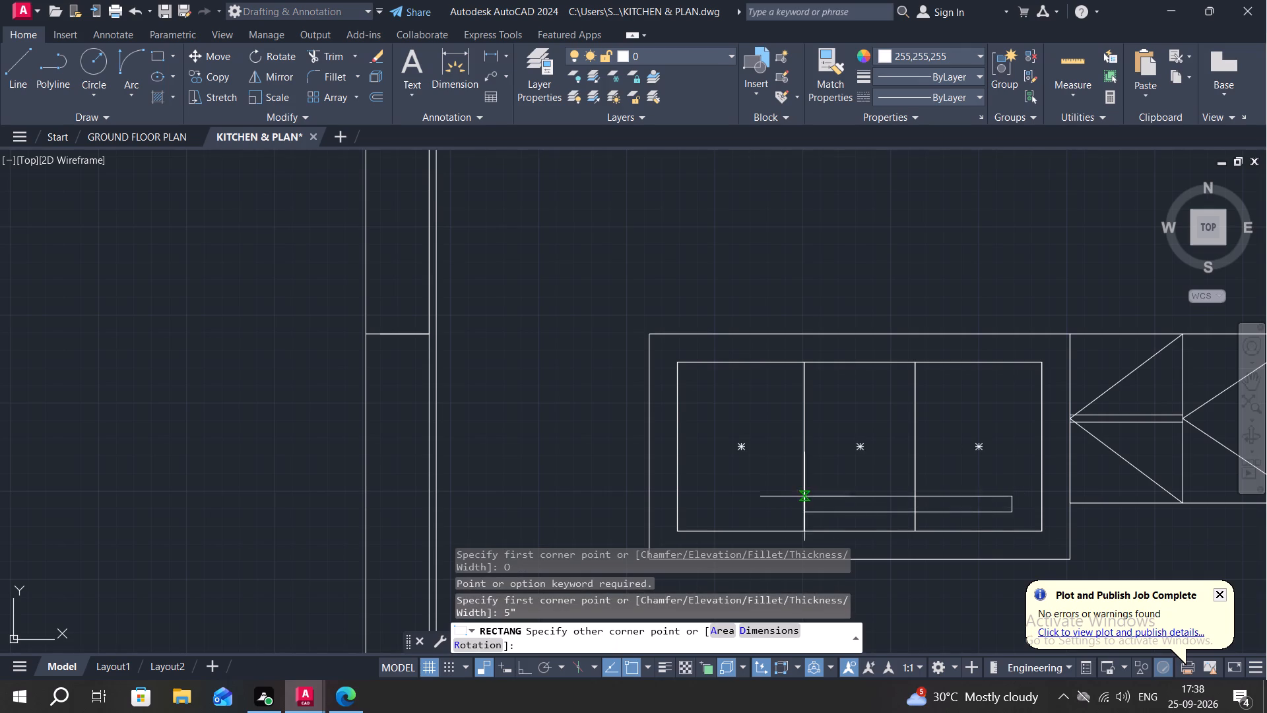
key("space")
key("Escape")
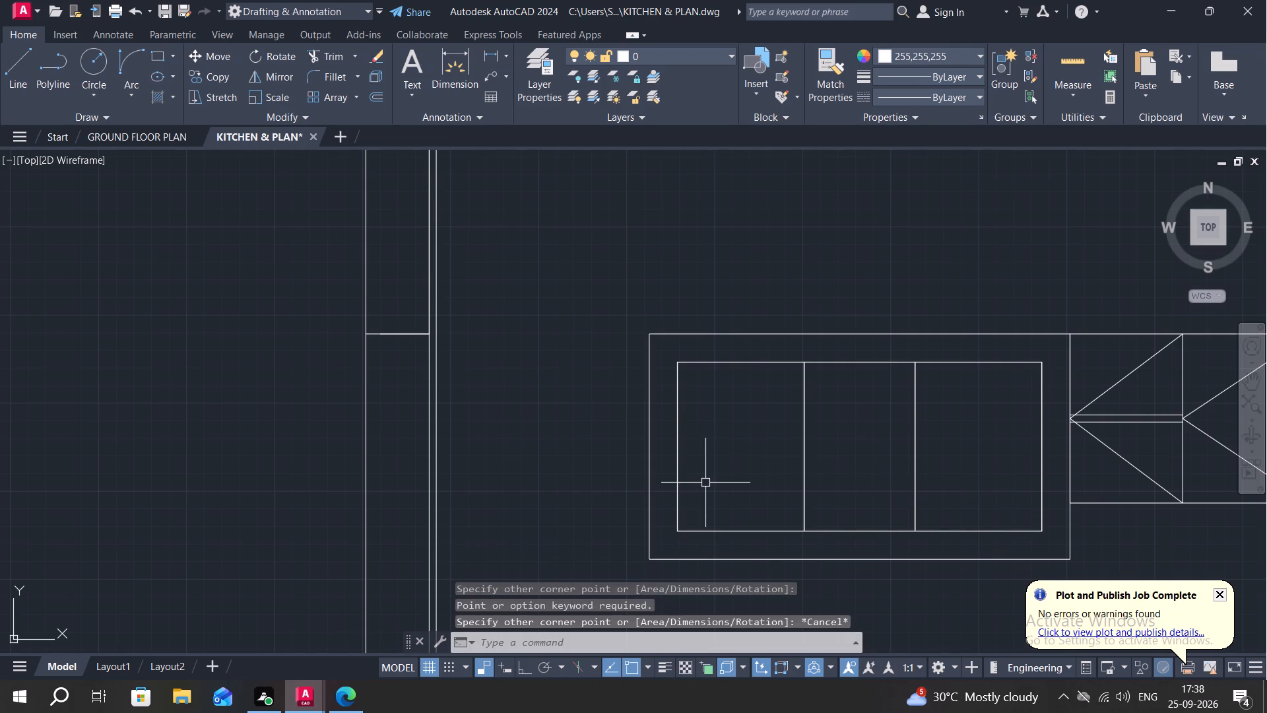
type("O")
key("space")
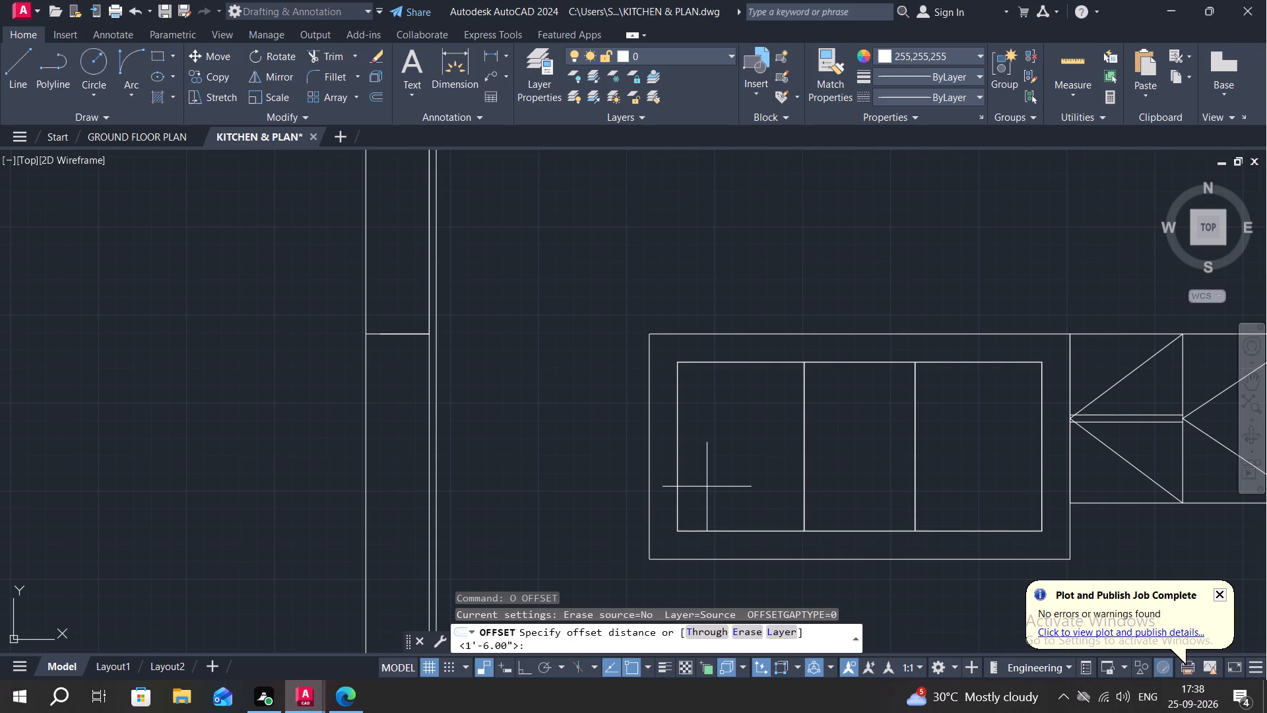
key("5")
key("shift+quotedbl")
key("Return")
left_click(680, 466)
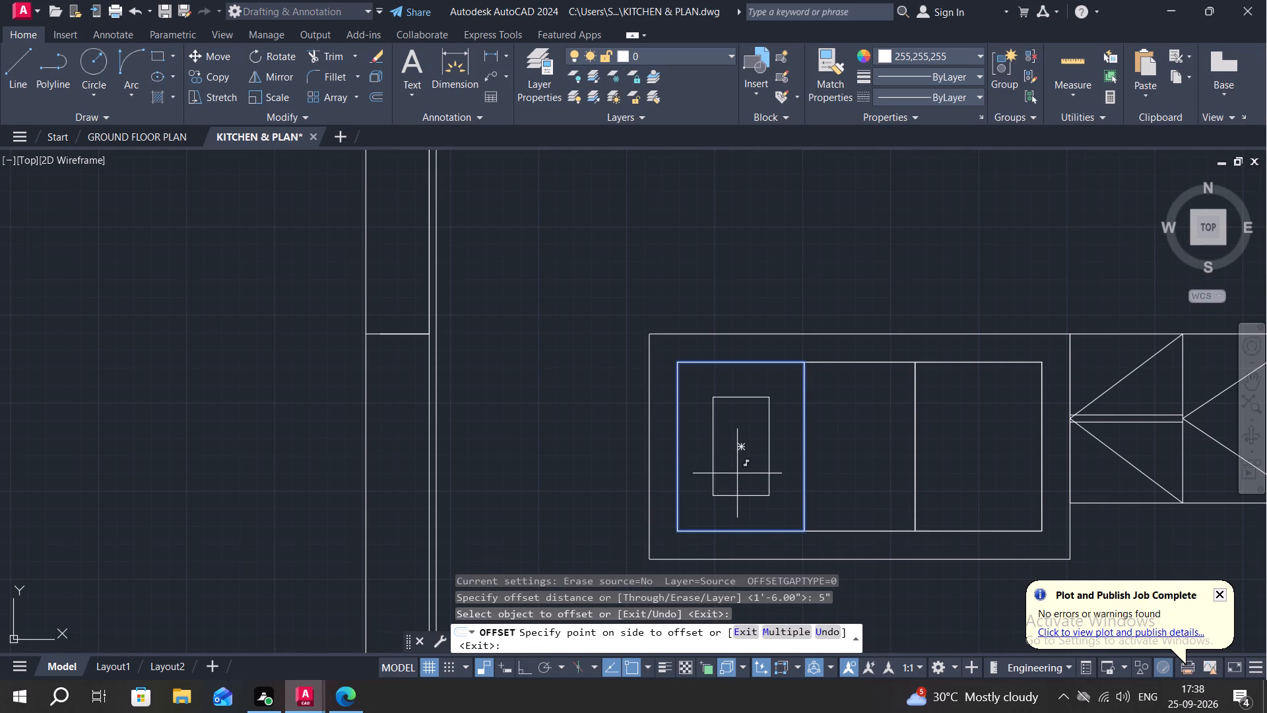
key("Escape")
Offset each of the three section rectangles 3" inward to form inset panels.
type("O")
key("space")
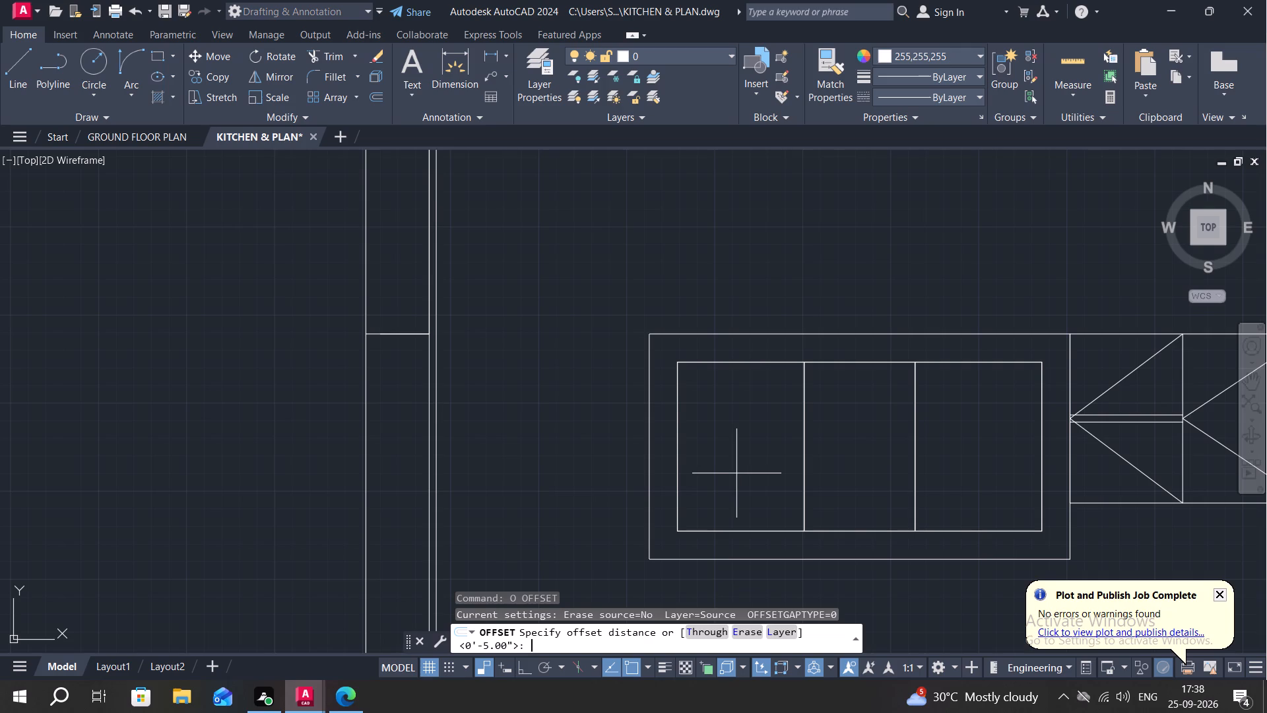
key("3")
key("shift+quotedbl")
key("Return")
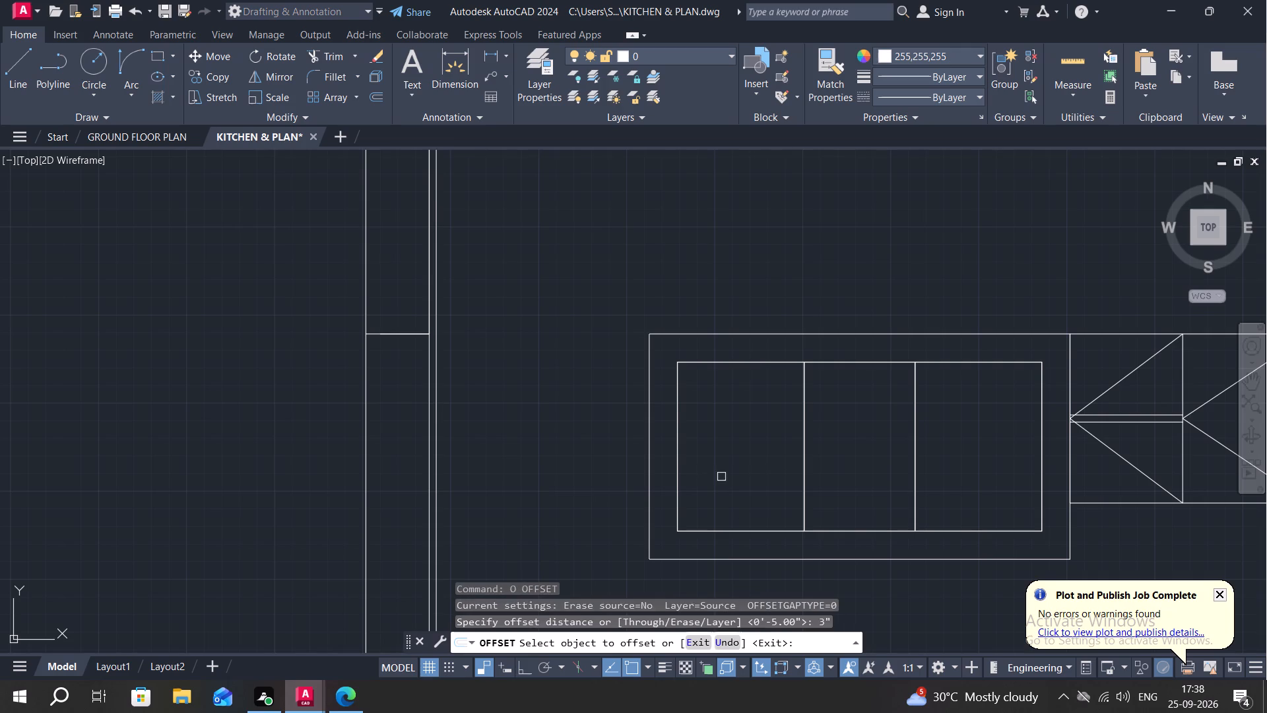
left_click(680, 466)
left_click(725, 474)
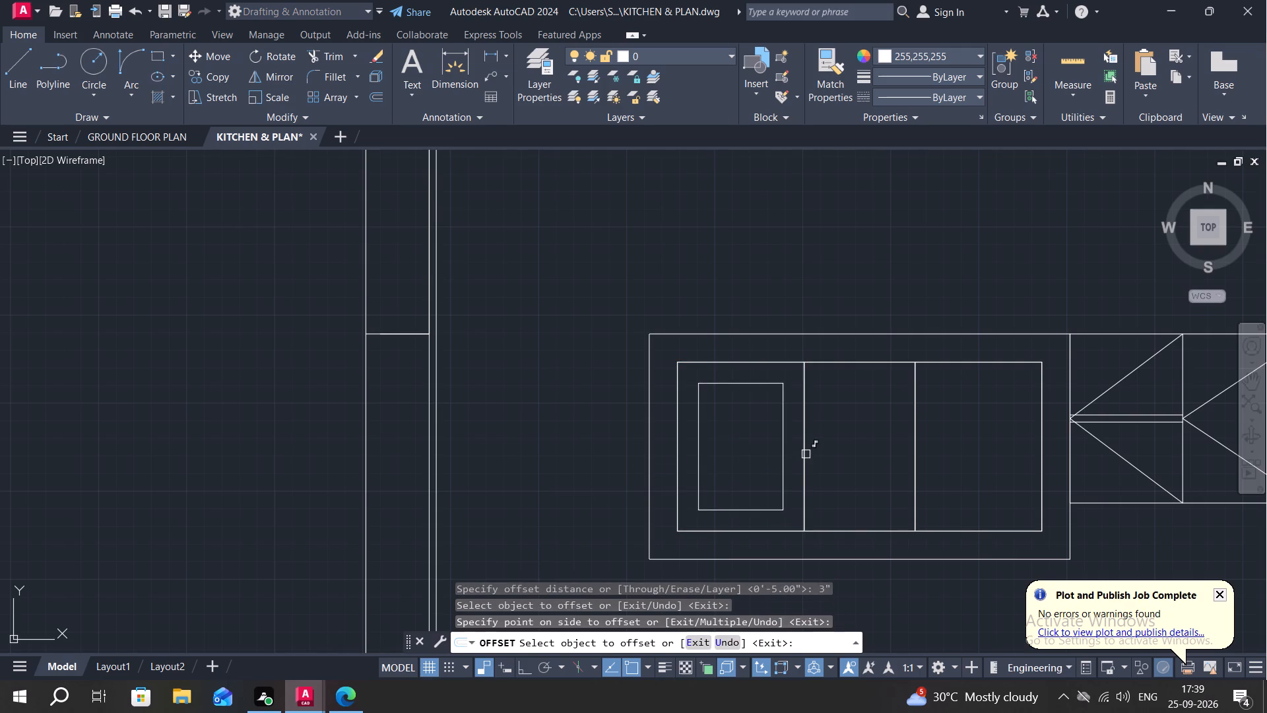
left_click(806, 454)
left_click(851, 467)
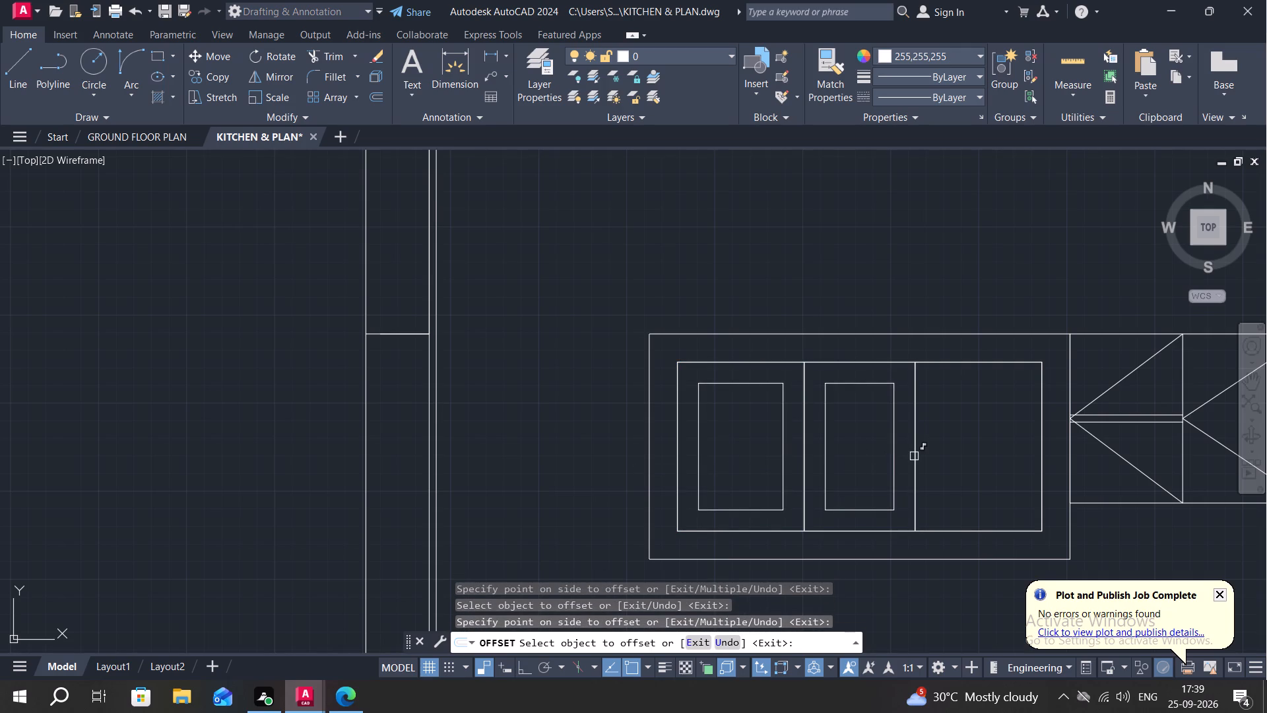
left_click(914, 456)
left_click(1008, 464)
key("Escape")
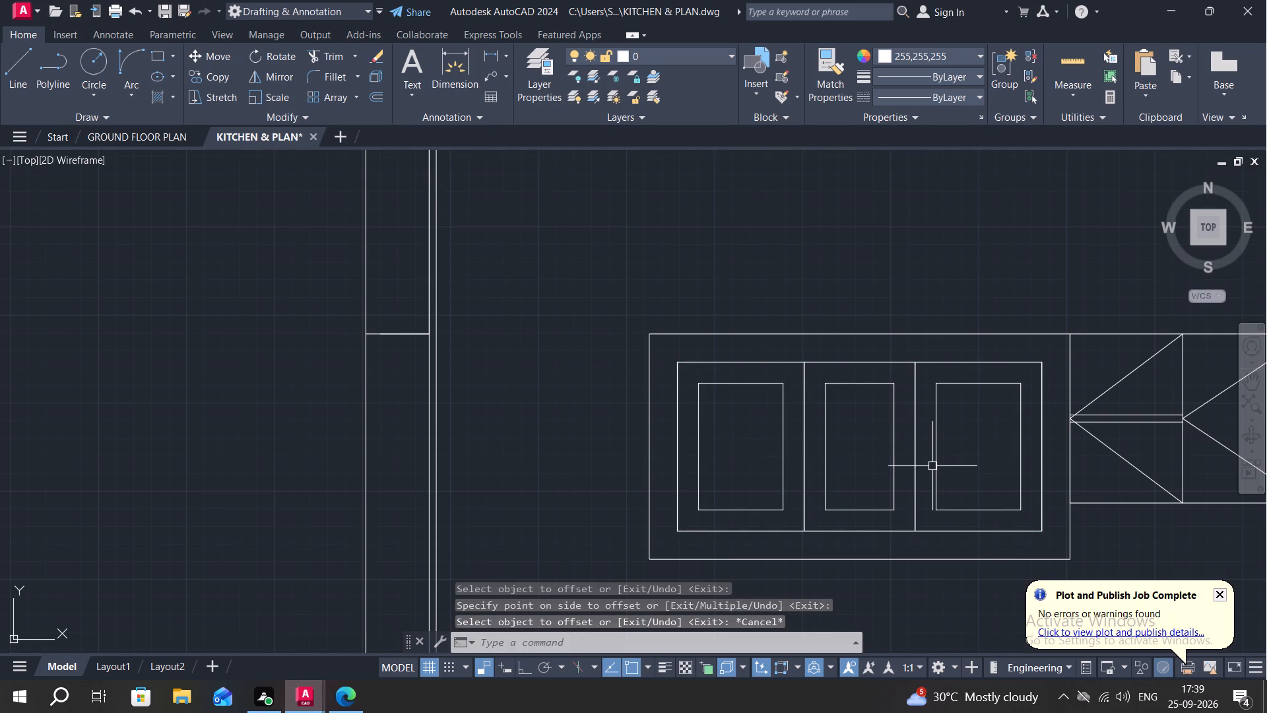
Draw two diagonal lines in the right section, from its left corners to the midpoint of its right edge.
type("L")
key("space")
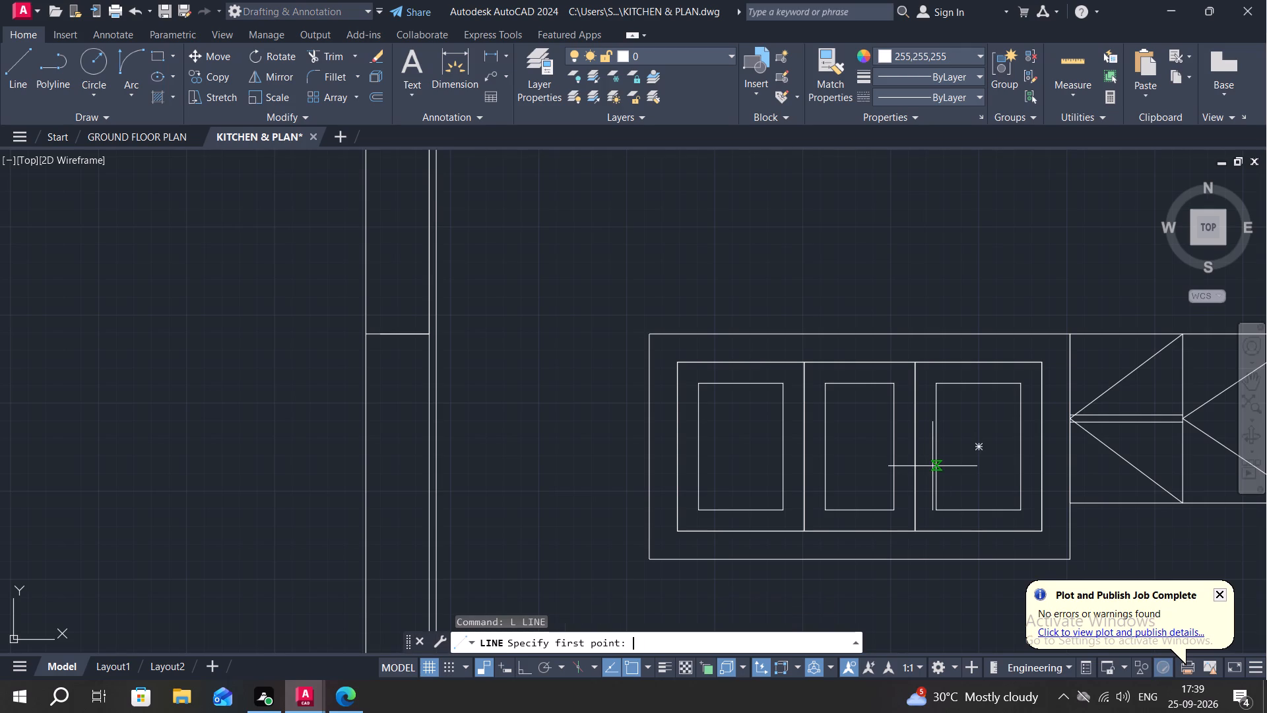
left_click(919, 529)
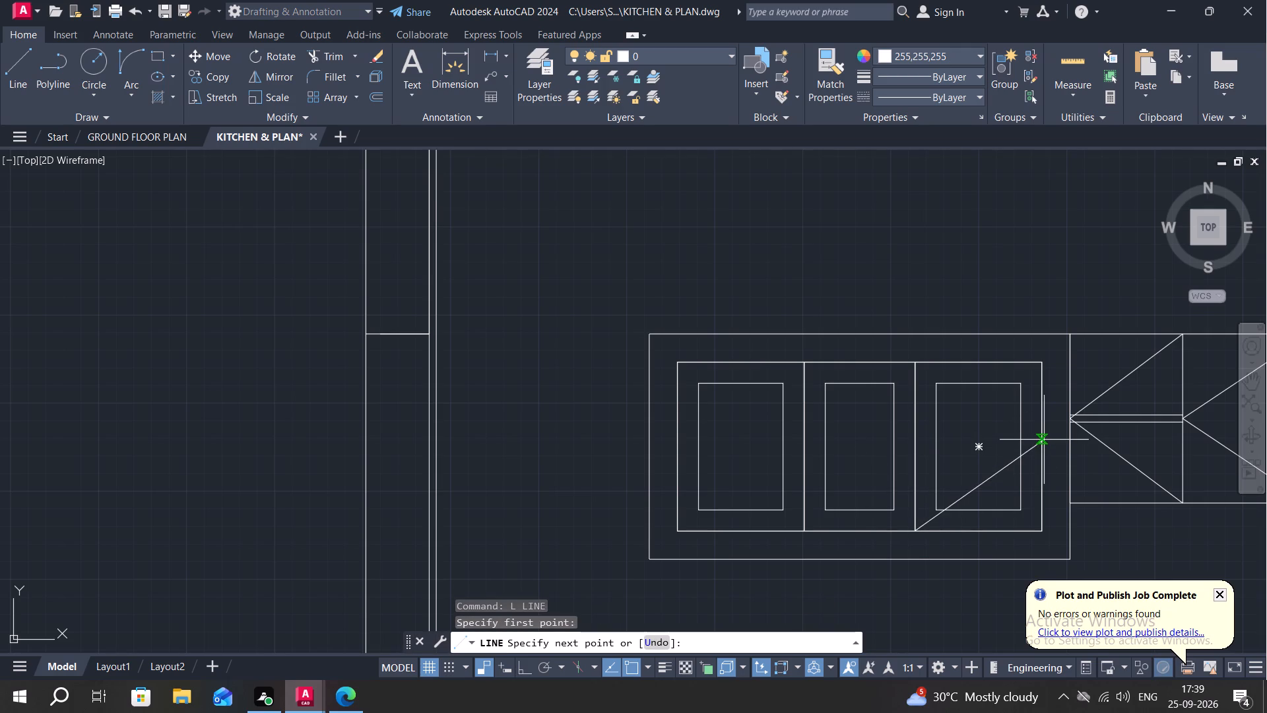
left_click(1041, 443)
left_click(915, 366)
key("Escape")
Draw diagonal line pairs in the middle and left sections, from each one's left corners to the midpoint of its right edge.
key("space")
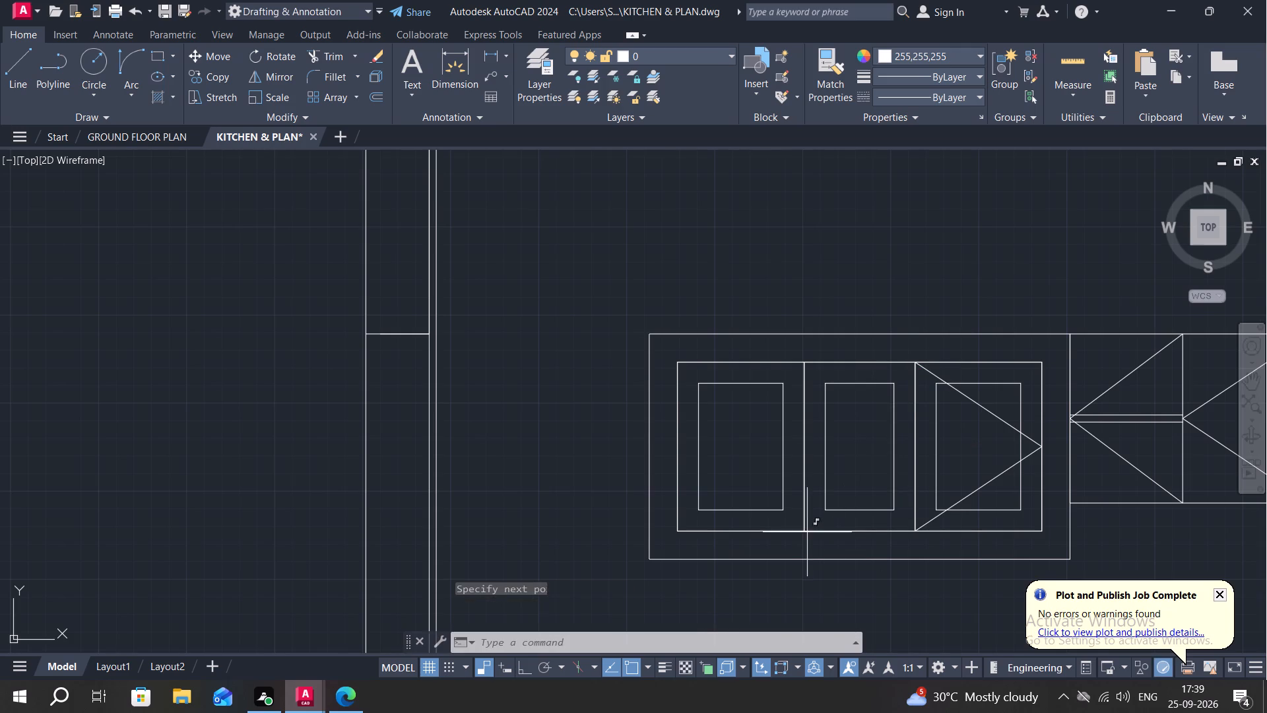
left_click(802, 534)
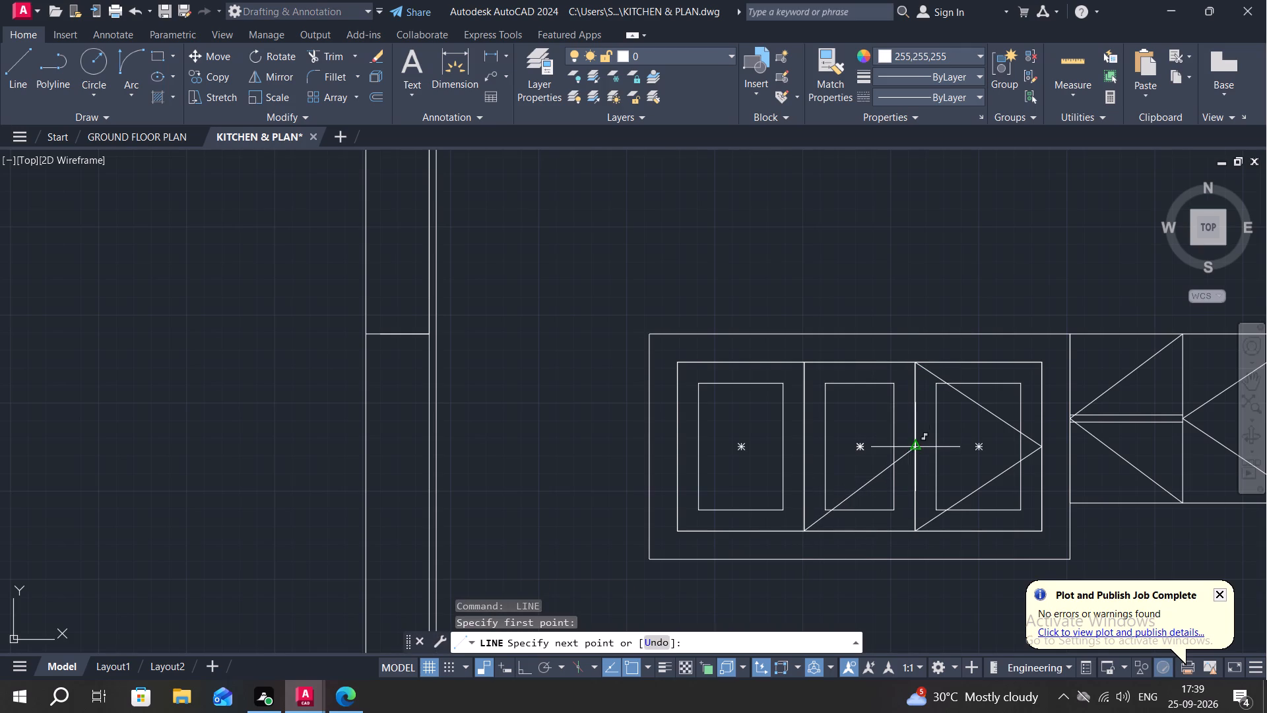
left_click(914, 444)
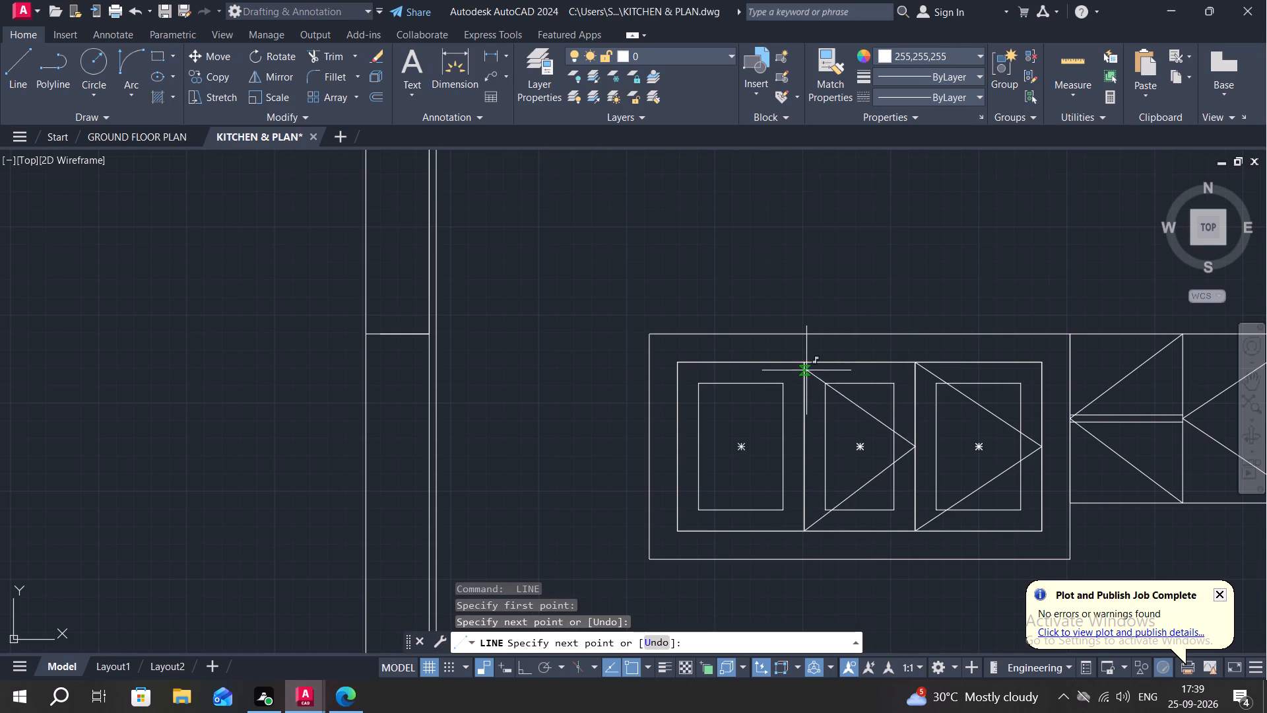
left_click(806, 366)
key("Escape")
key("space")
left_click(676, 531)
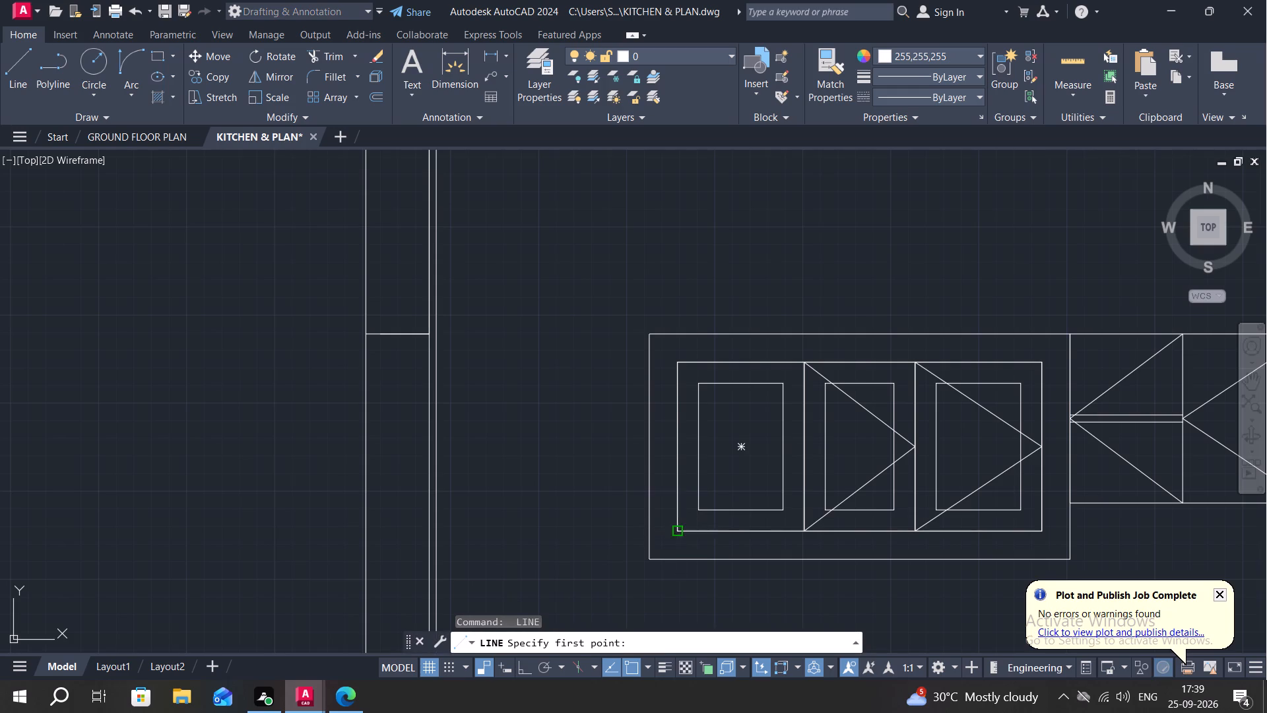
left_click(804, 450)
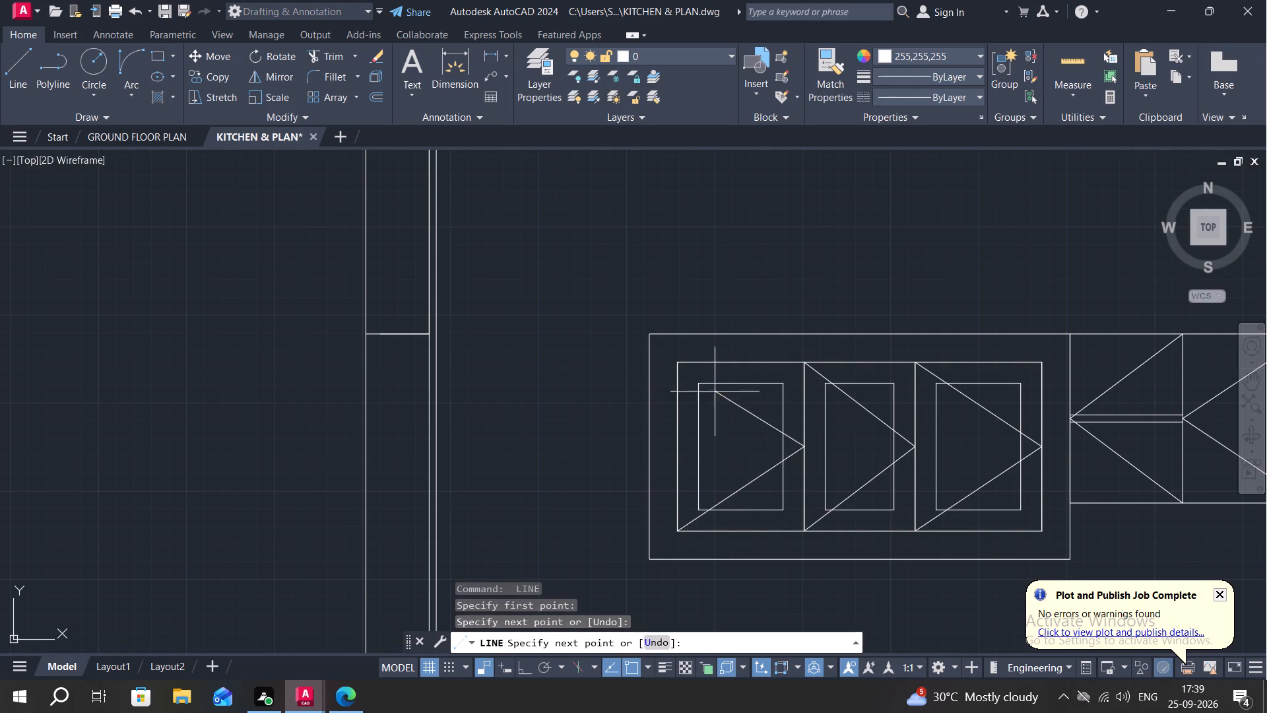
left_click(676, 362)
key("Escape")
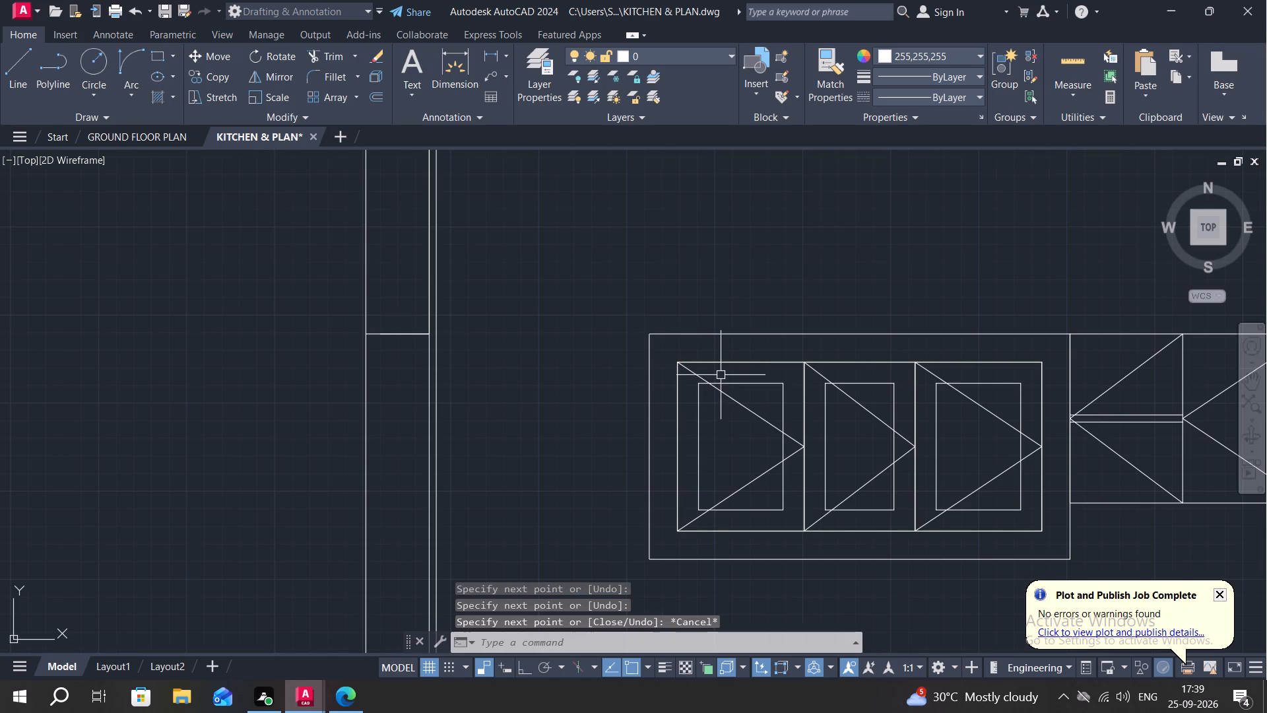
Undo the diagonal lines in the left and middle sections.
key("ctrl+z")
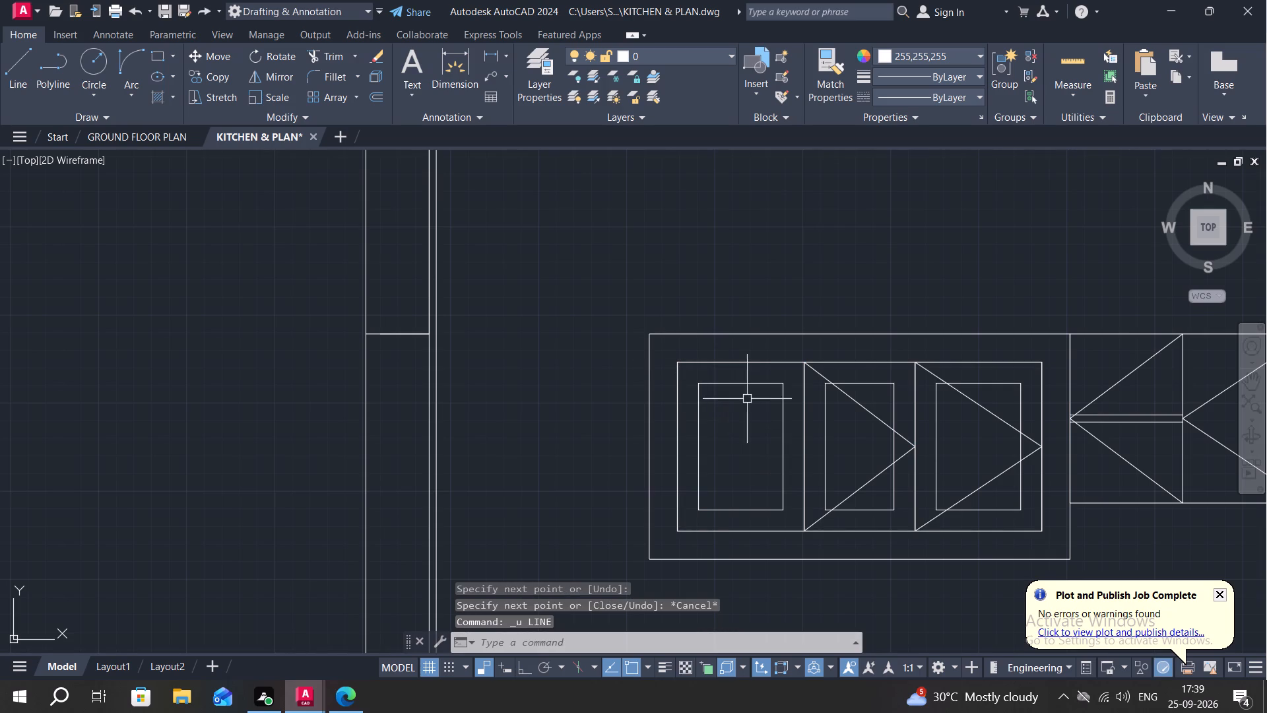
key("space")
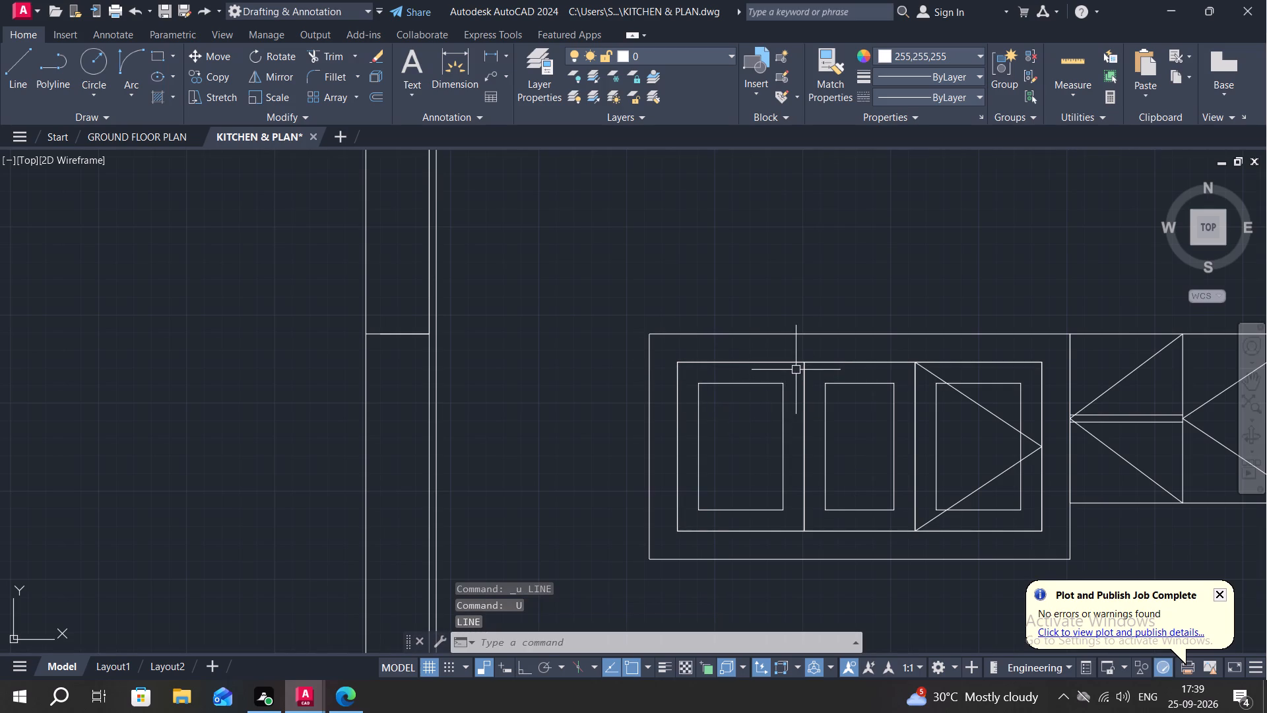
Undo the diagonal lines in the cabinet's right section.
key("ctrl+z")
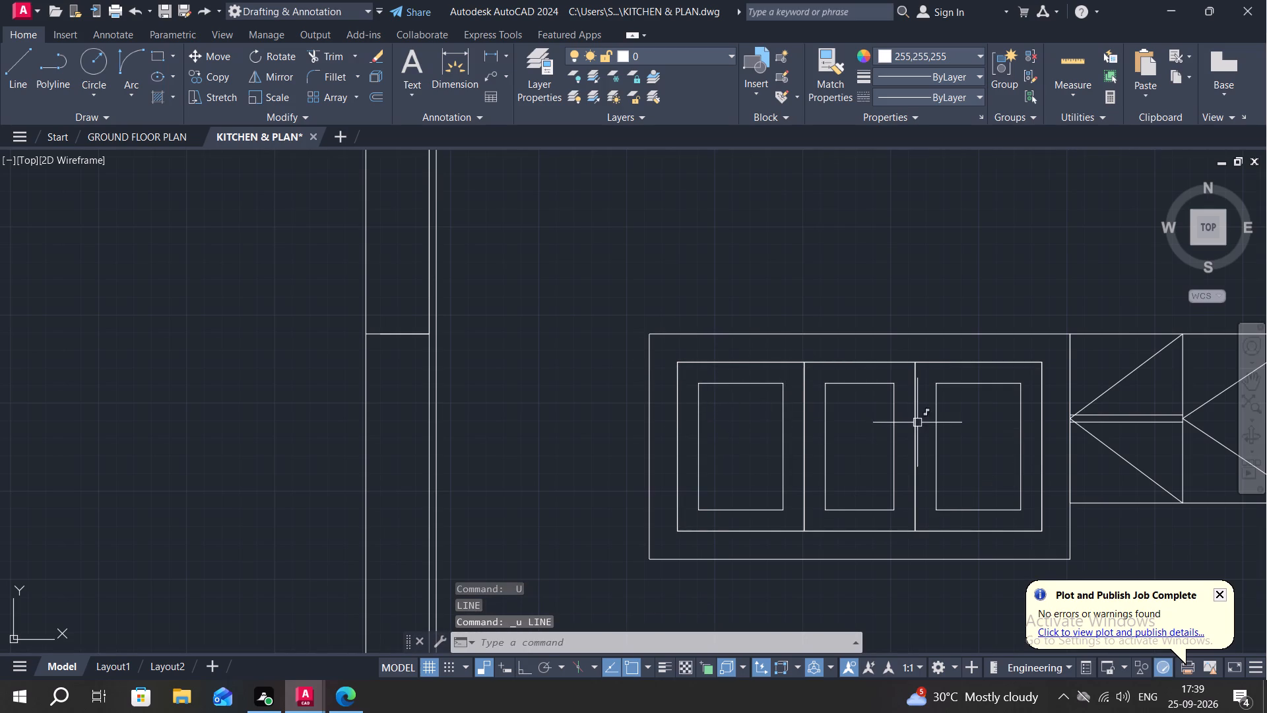
Draw two diagonal lines in the cabinet's right section, from its left corners to the midpoint of its right edge.
key("l")
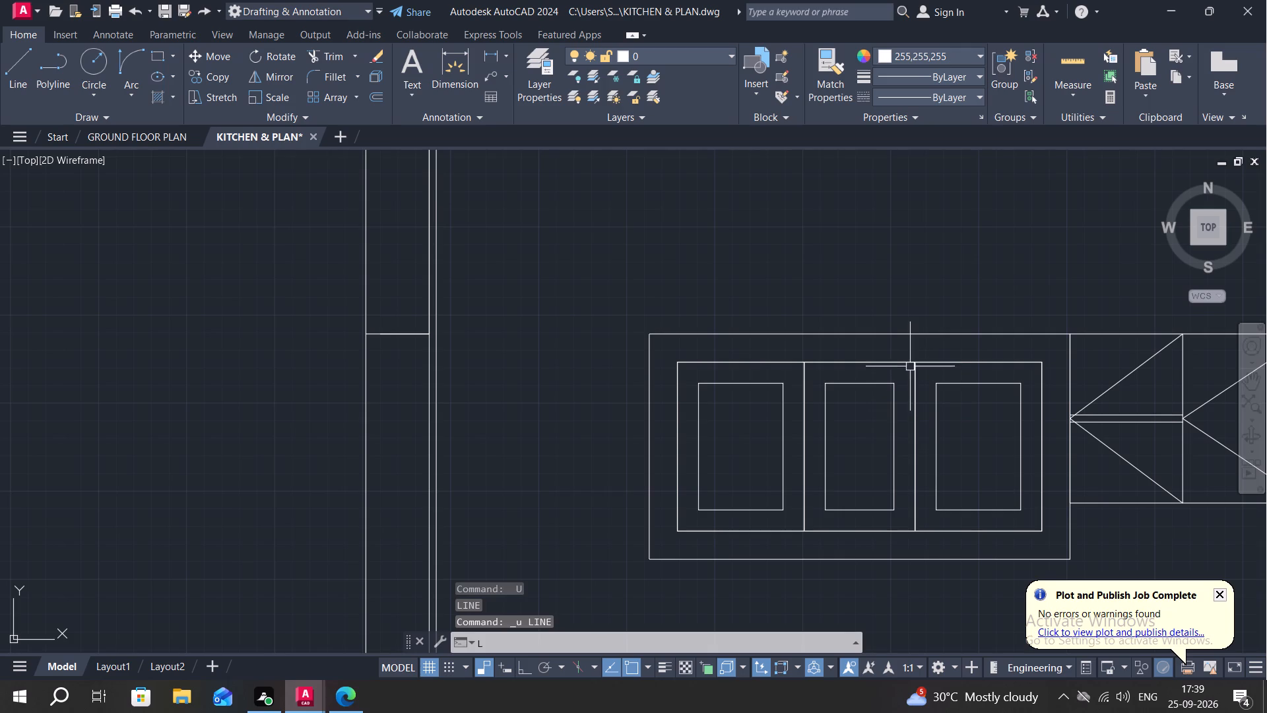
key("space")
key("l")
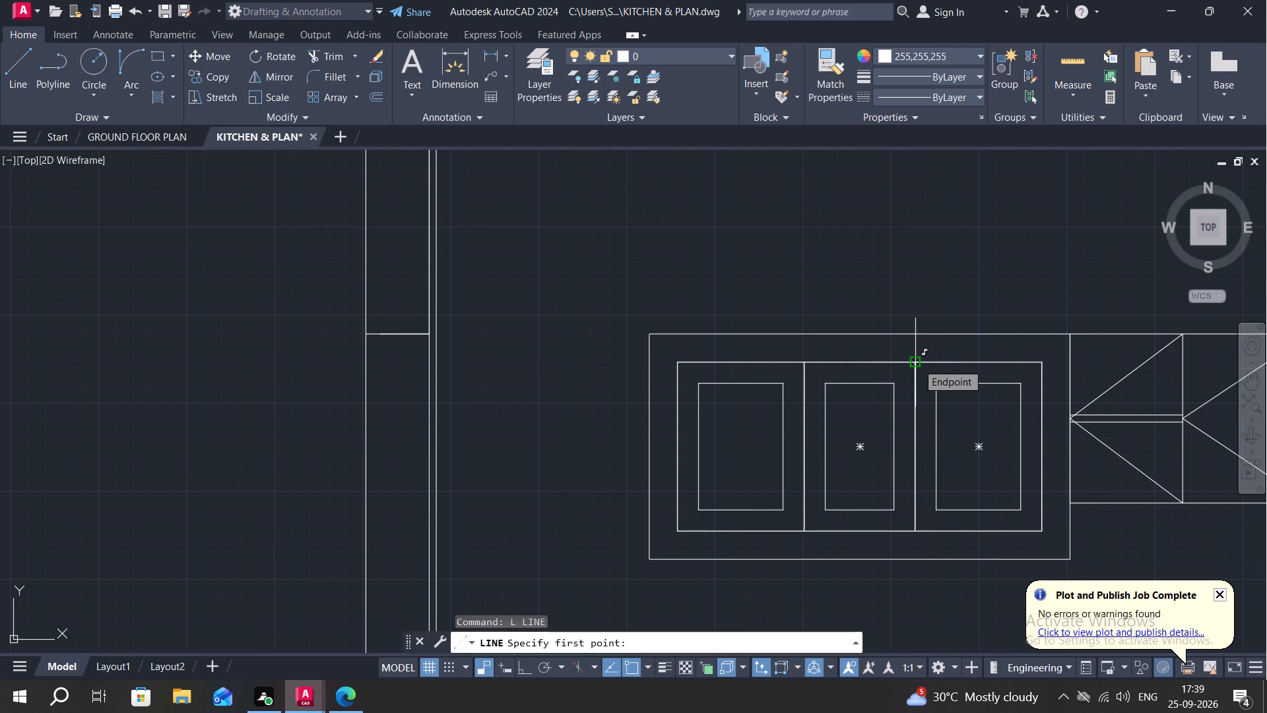
key("space")
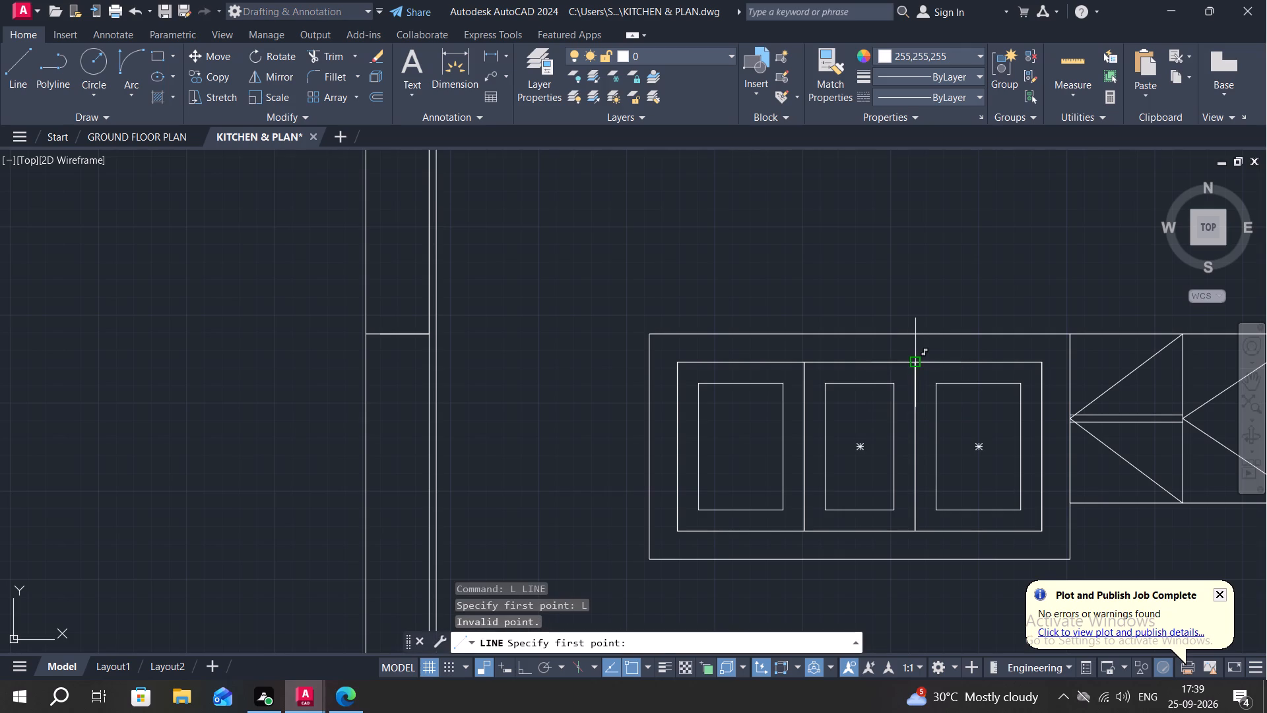
left_click_drag(917, 362, 921, 371)
left_click(1042, 444)
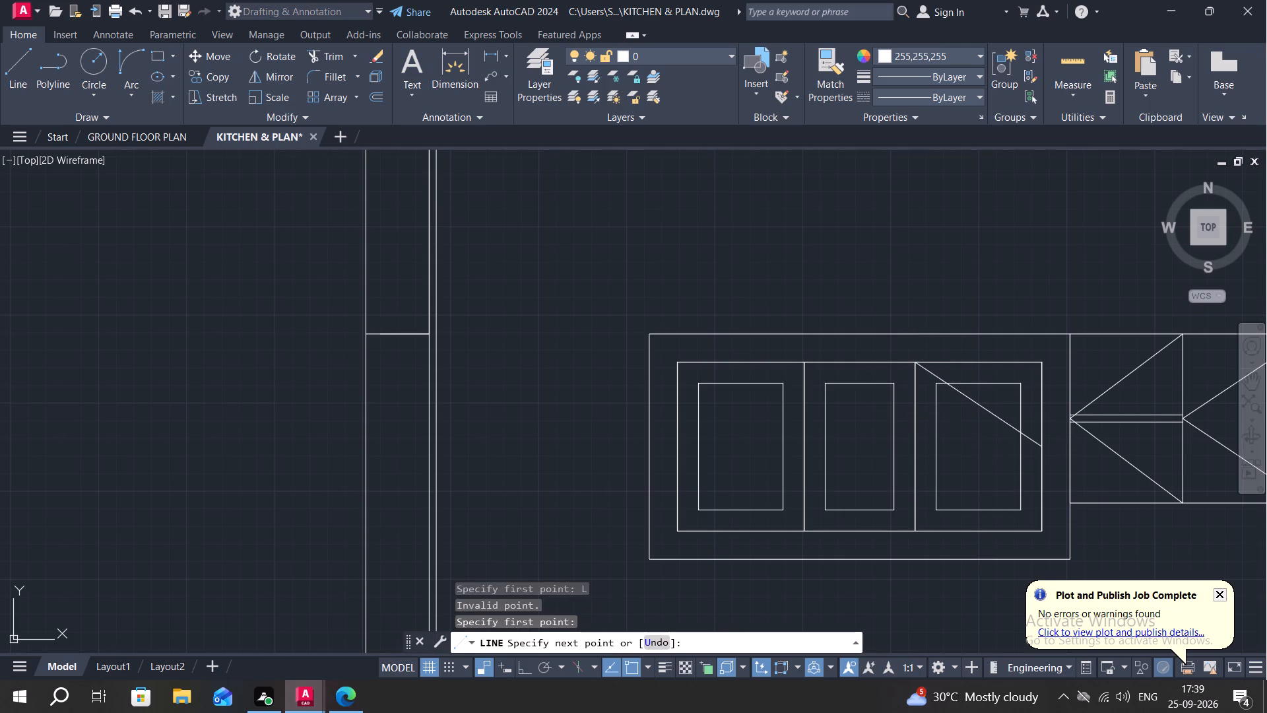
left_click(916, 529)
key("Escape")
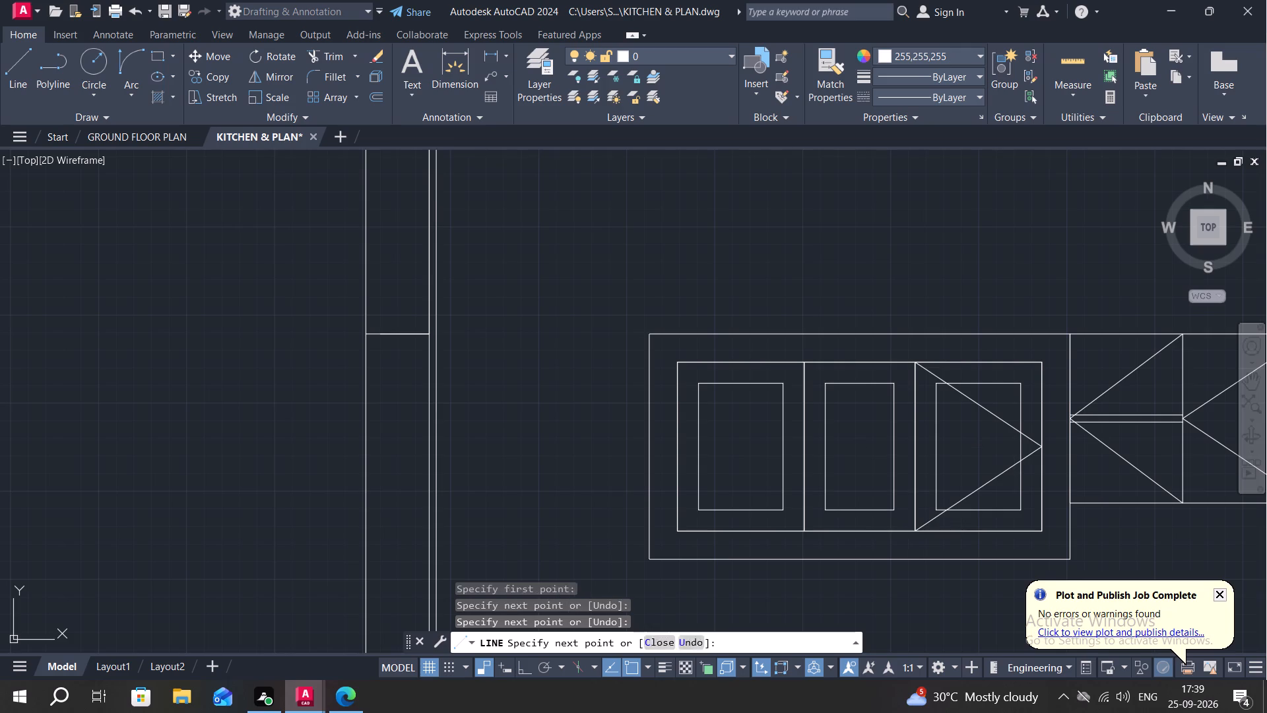
Draw two diagonal lines in the middle section, from its left corners to the midpoint of its right edge.
key("space")
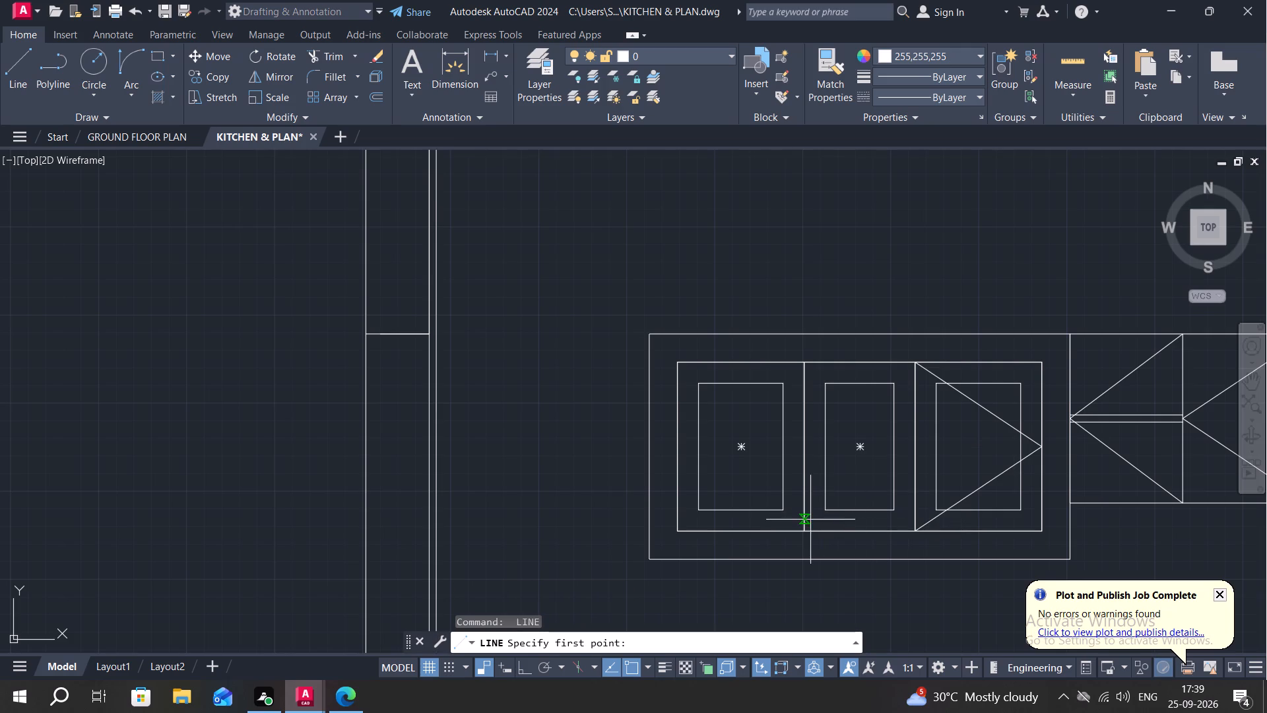
left_click(806, 529)
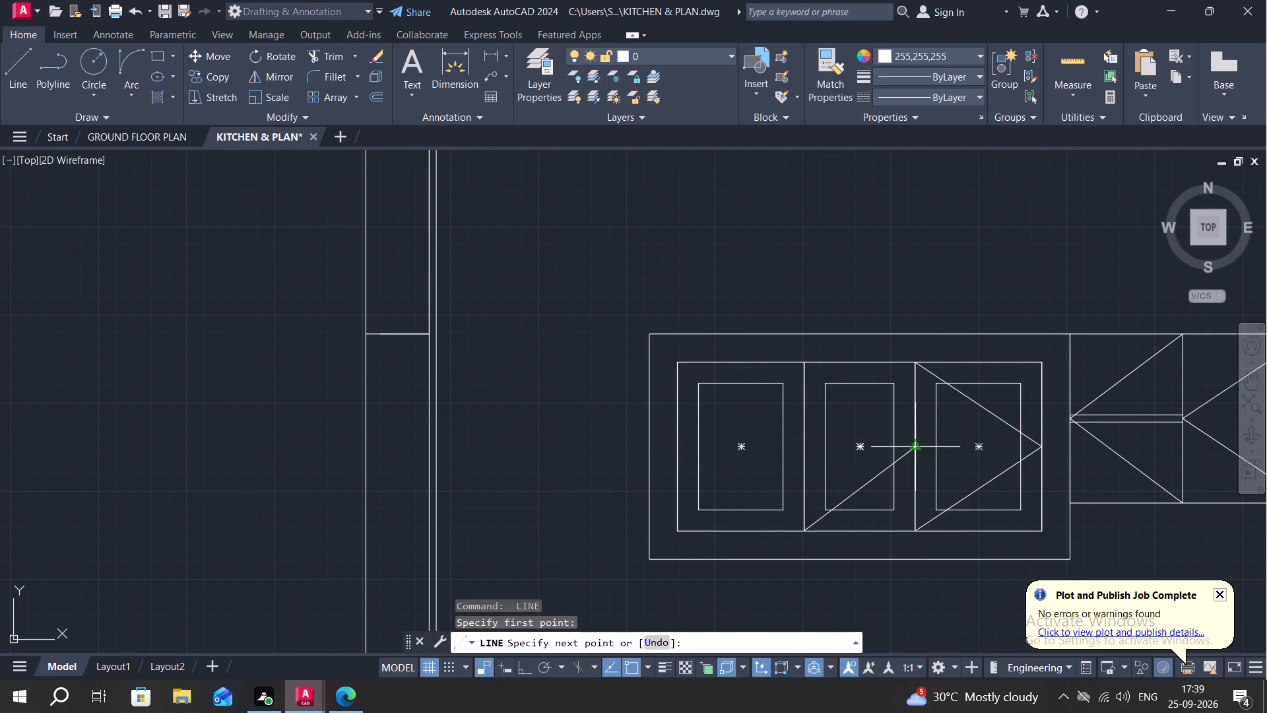
left_click(917, 447)
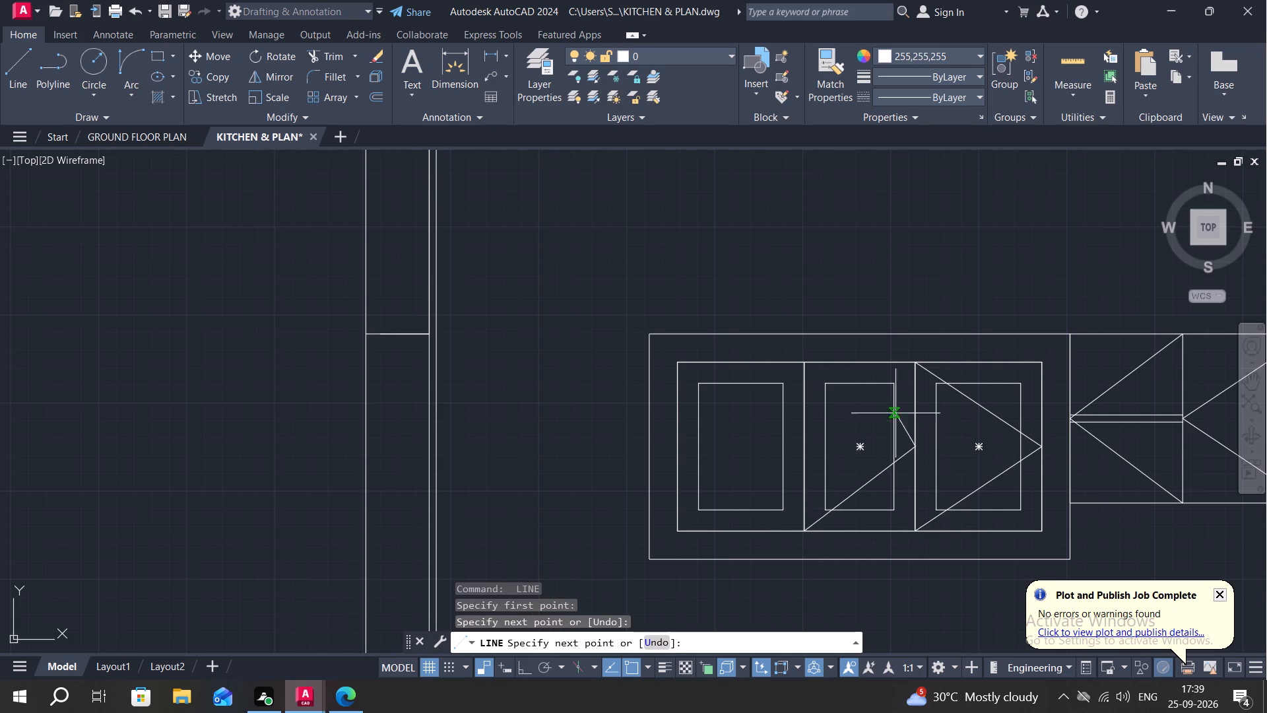
left_click(806, 365)
key("Escape")
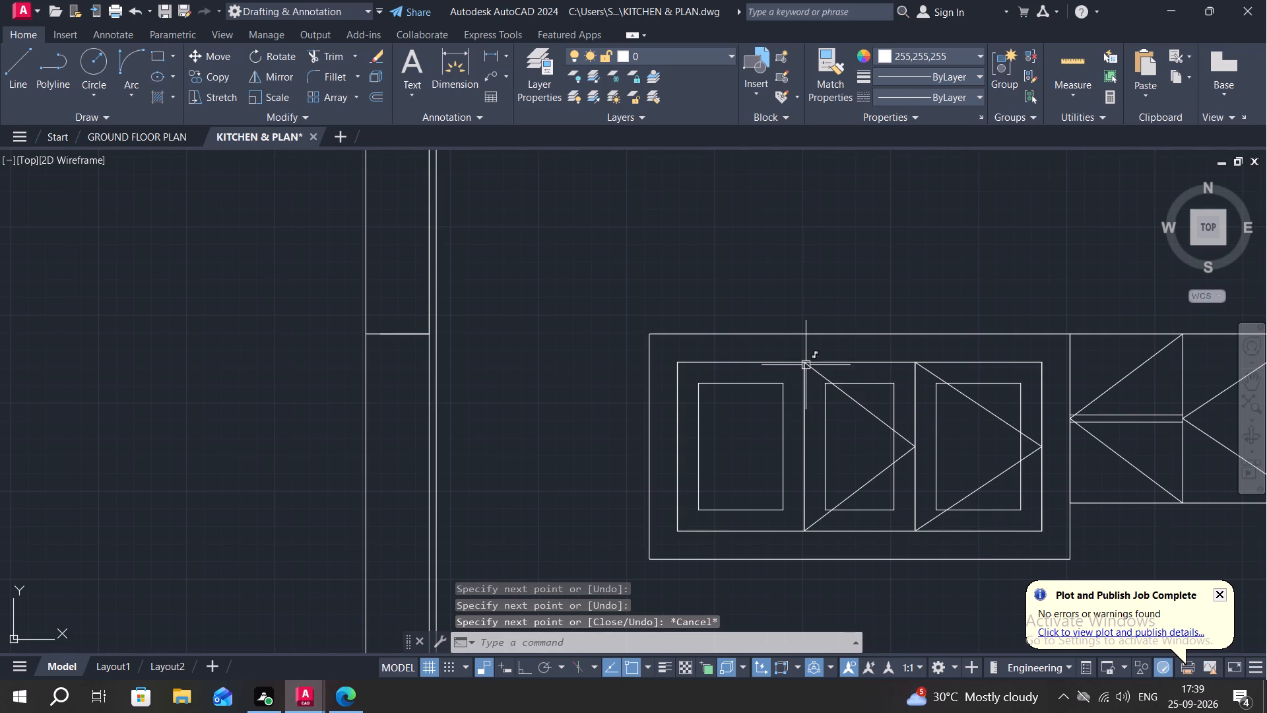
Draw two diagonal lines in the left section, from its right corners to the midpoint of its left edge.
key("space")
left_click(806, 365)
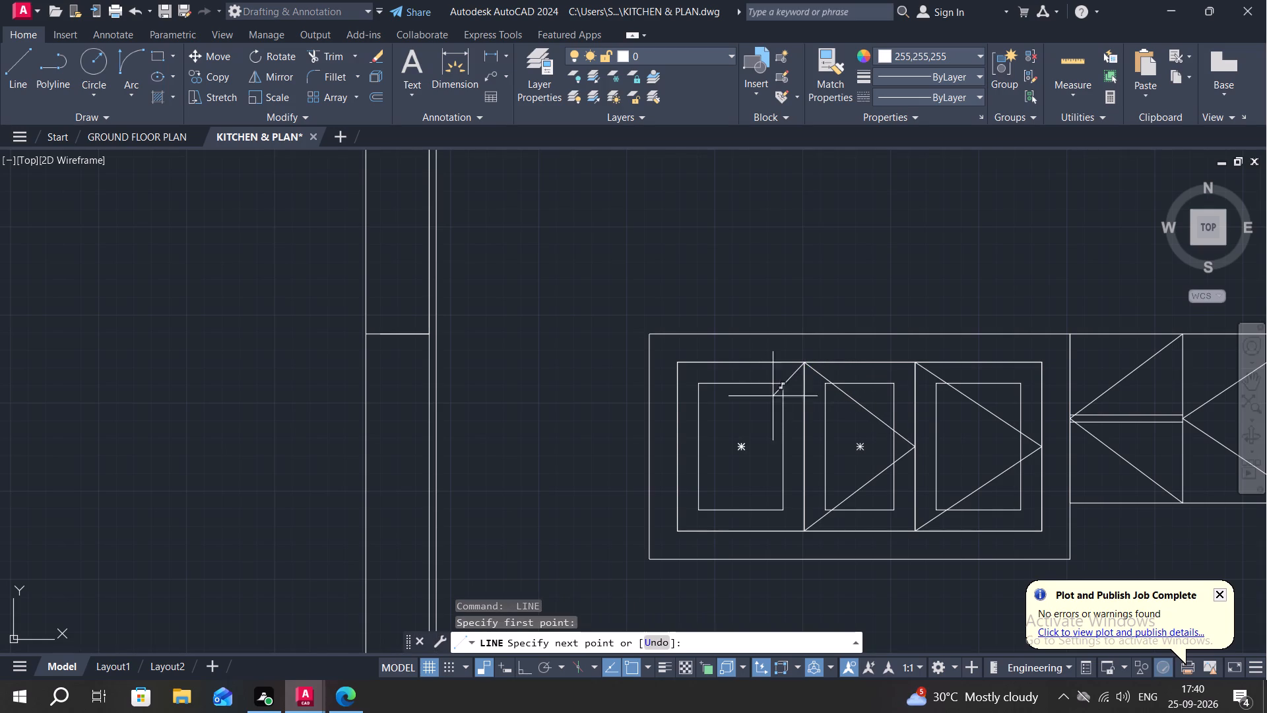
left_click(678, 450)
left_click(801, 531)
key("Escape")
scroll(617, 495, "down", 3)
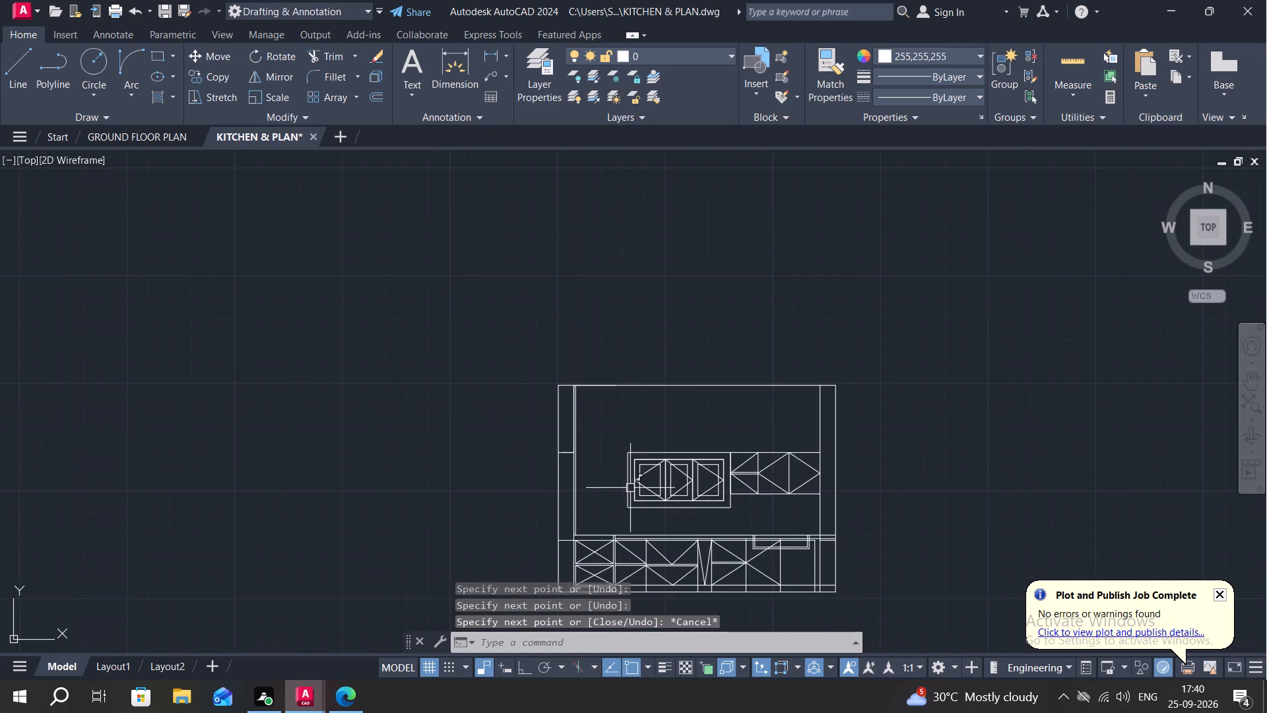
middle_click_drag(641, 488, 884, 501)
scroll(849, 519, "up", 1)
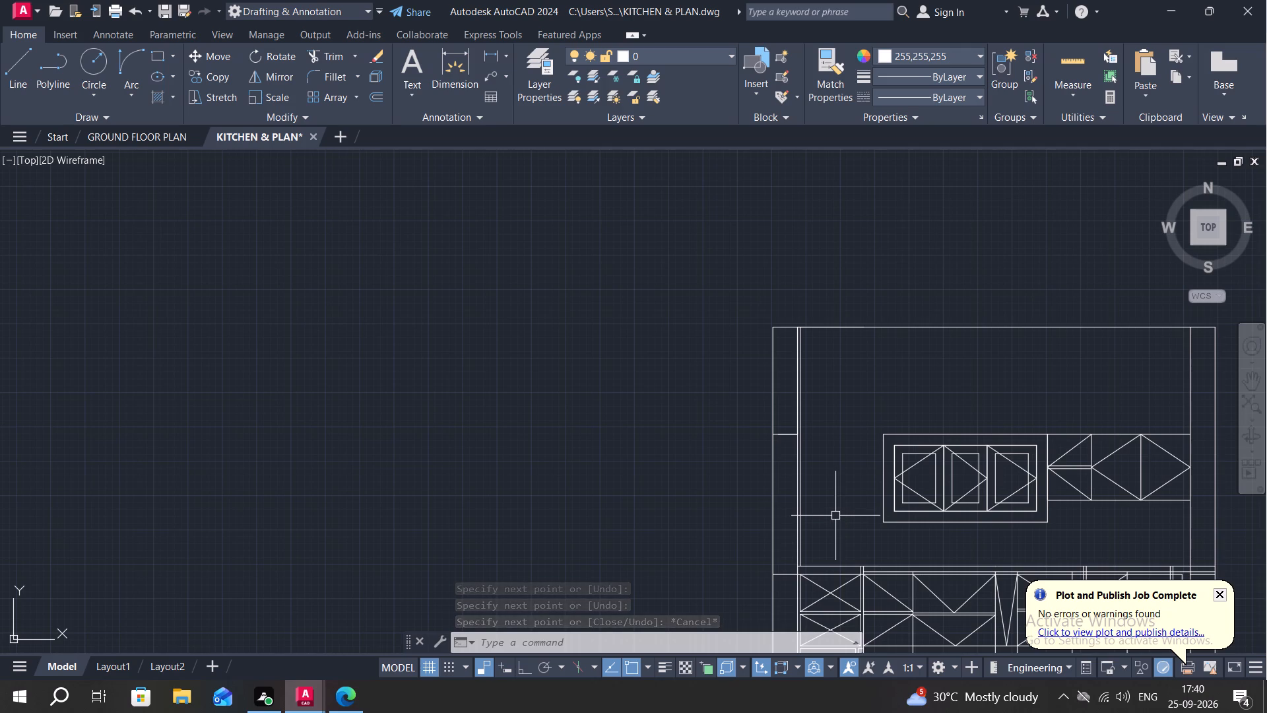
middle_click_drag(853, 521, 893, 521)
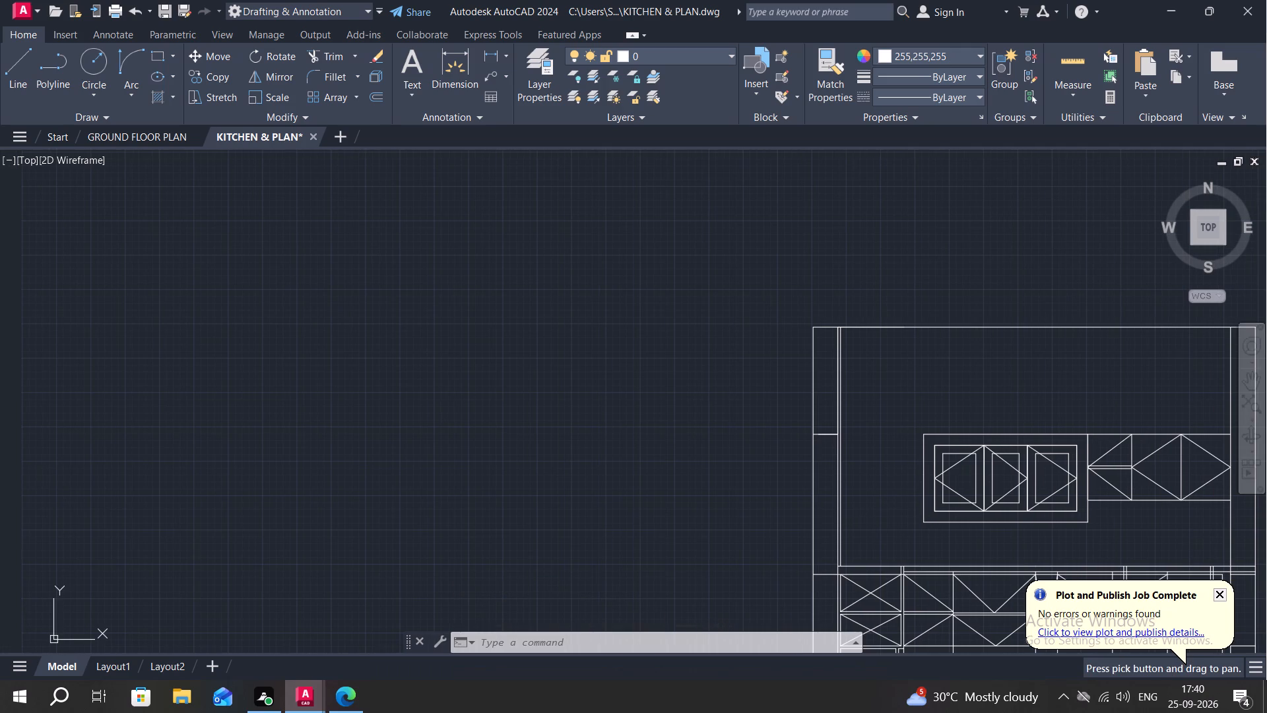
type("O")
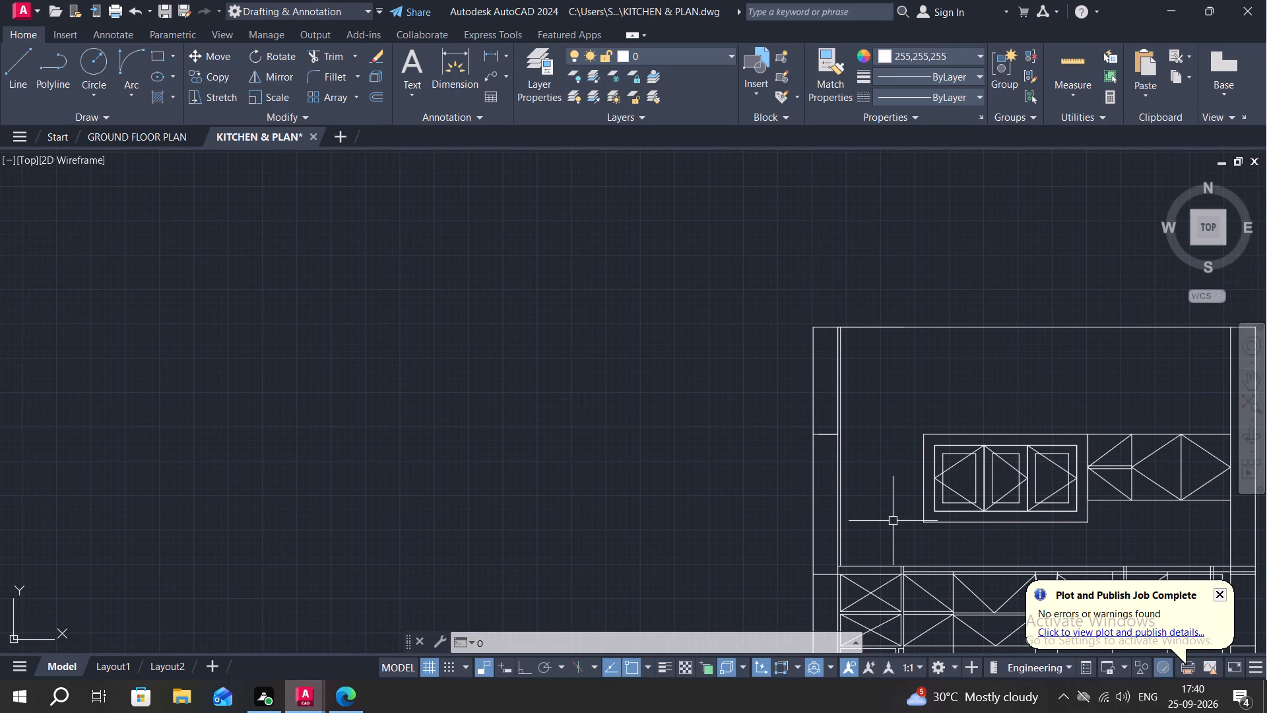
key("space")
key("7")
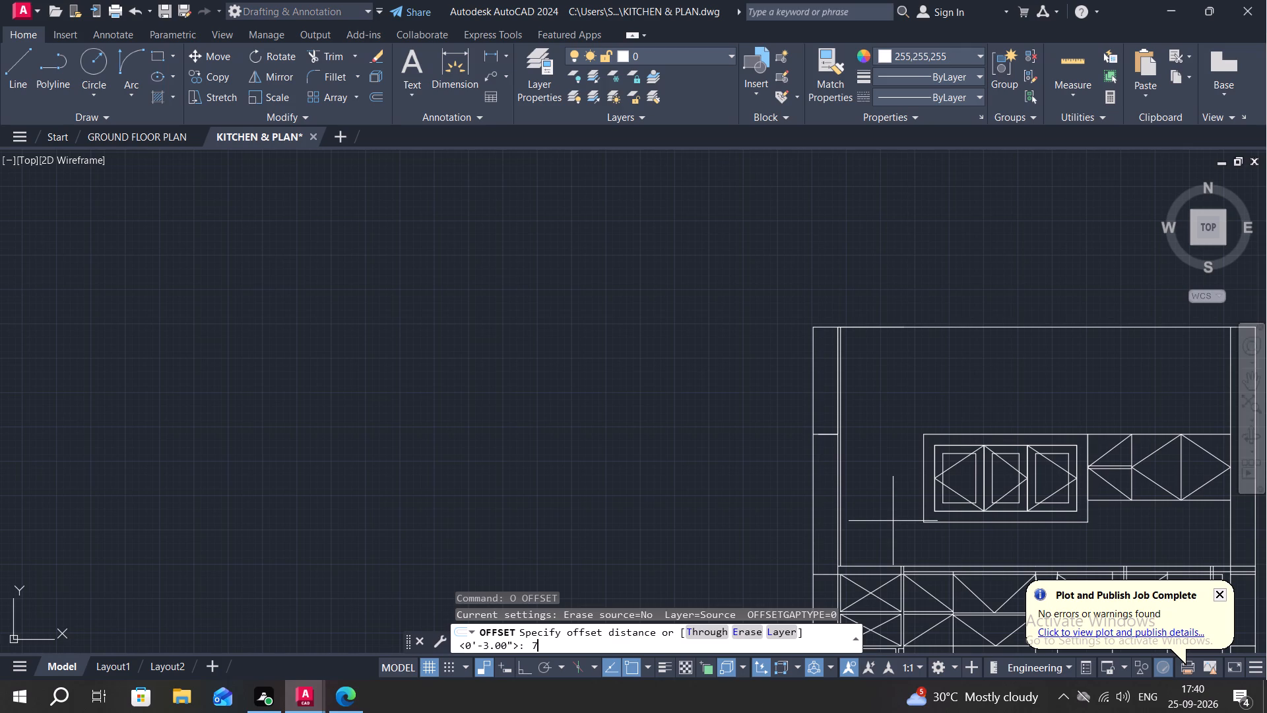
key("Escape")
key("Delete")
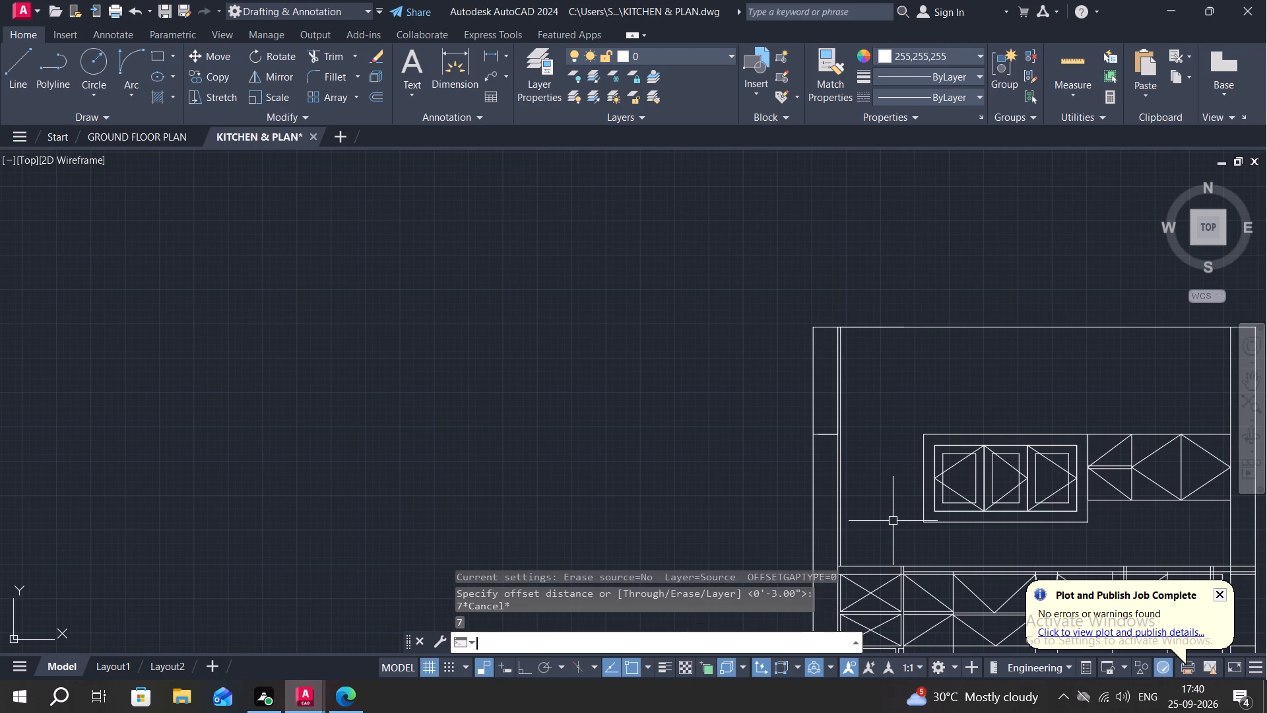
Draw a 7" horizontal line from the left wall's inner line above the countertop, ending in a vertical line about 2.3" high.
type("L")
key("space")
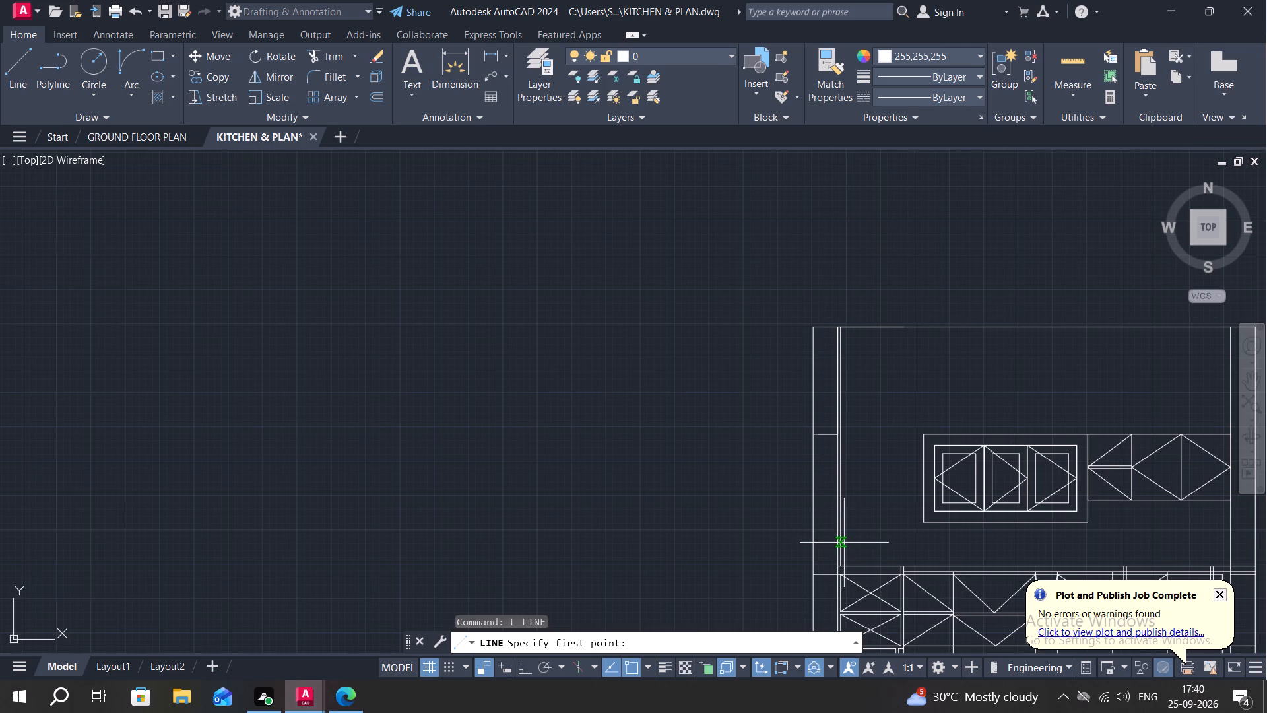
left_click(843, 545)
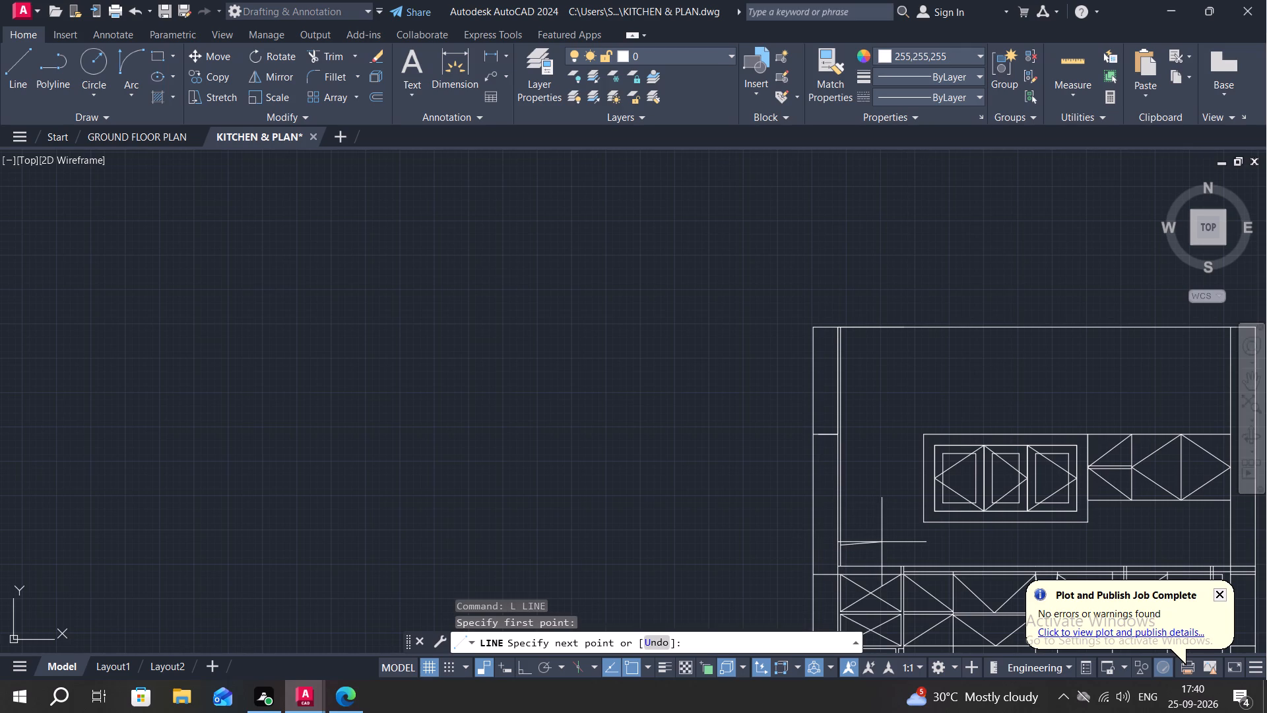
key("F8")
key("7")
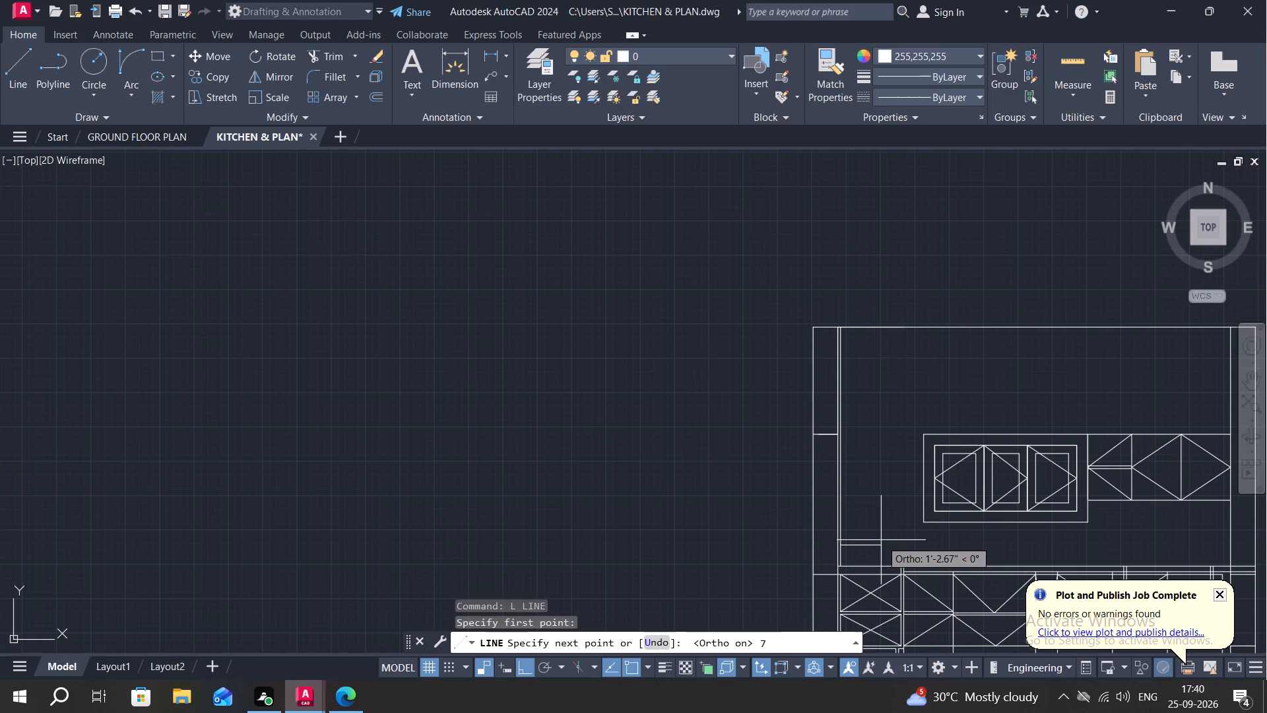
key("shift+quotedbl")
key("Return")
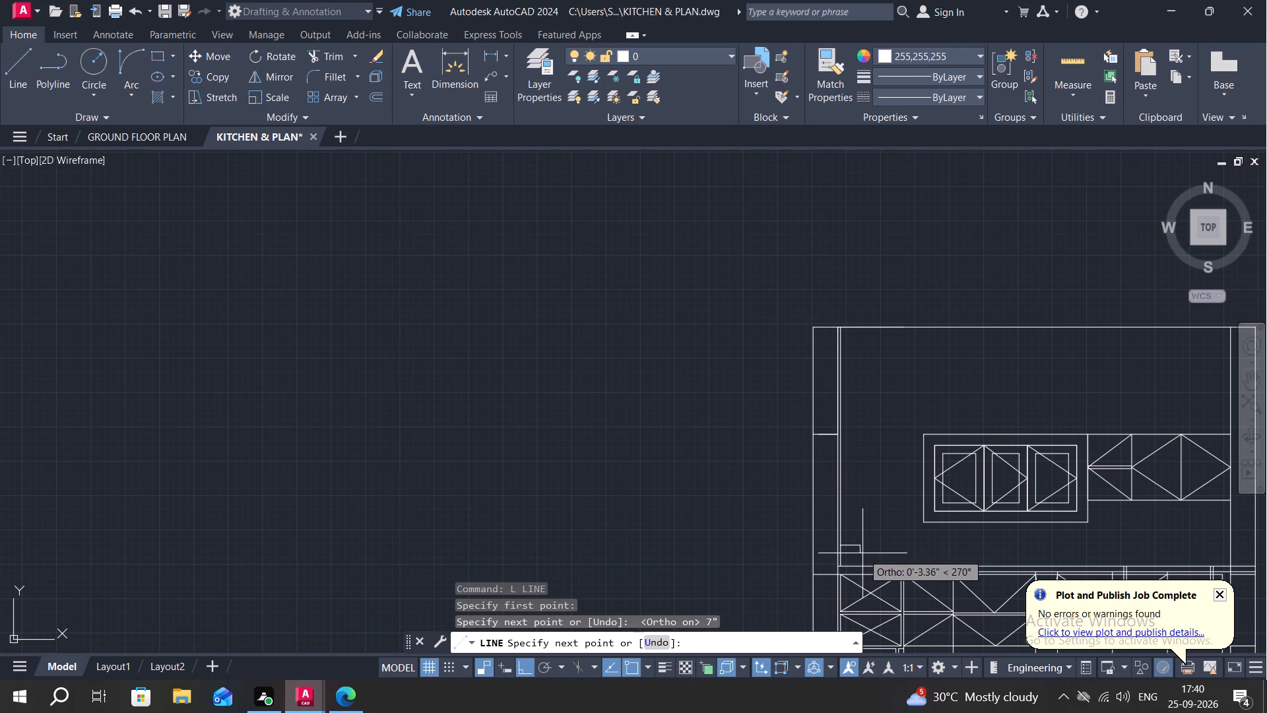
scroll(855, 547, "up", 3)
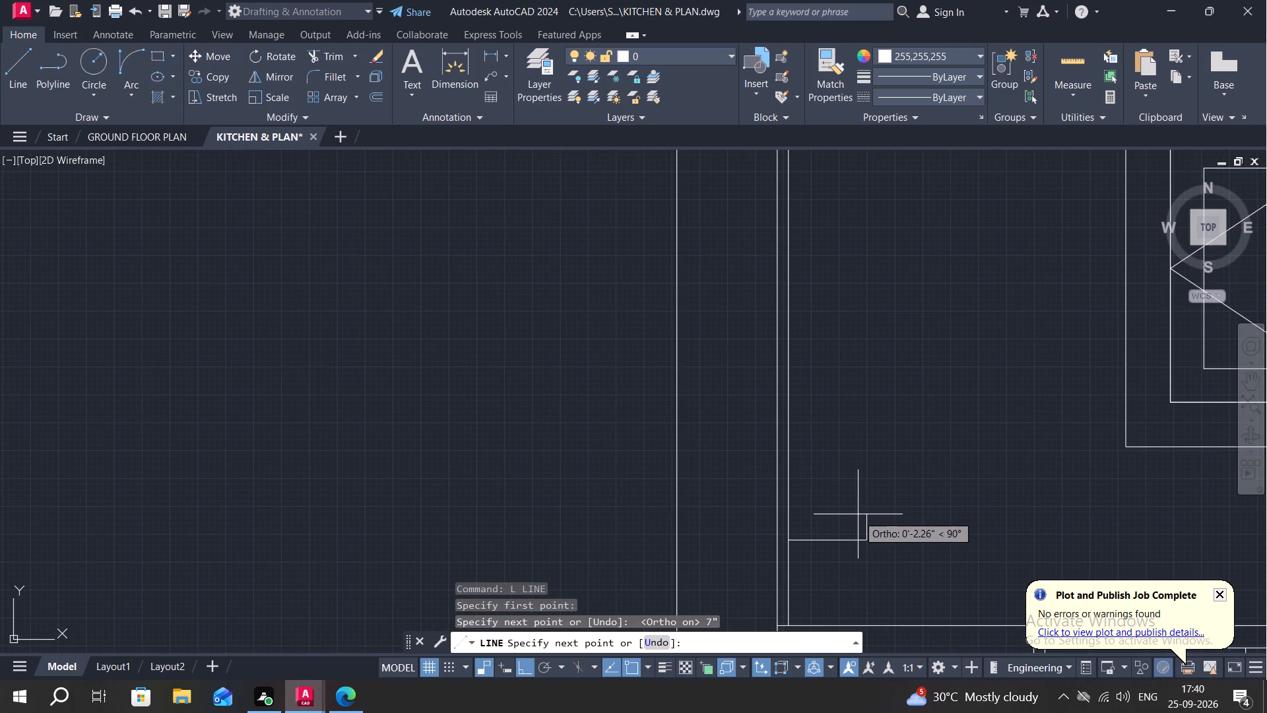
left_click(858, 514)
key("Escape")
From the 7" line's end, draw a 1'6" horizontal line, continue about 2" up, and return horizontally to the short vertical line.
key("space")
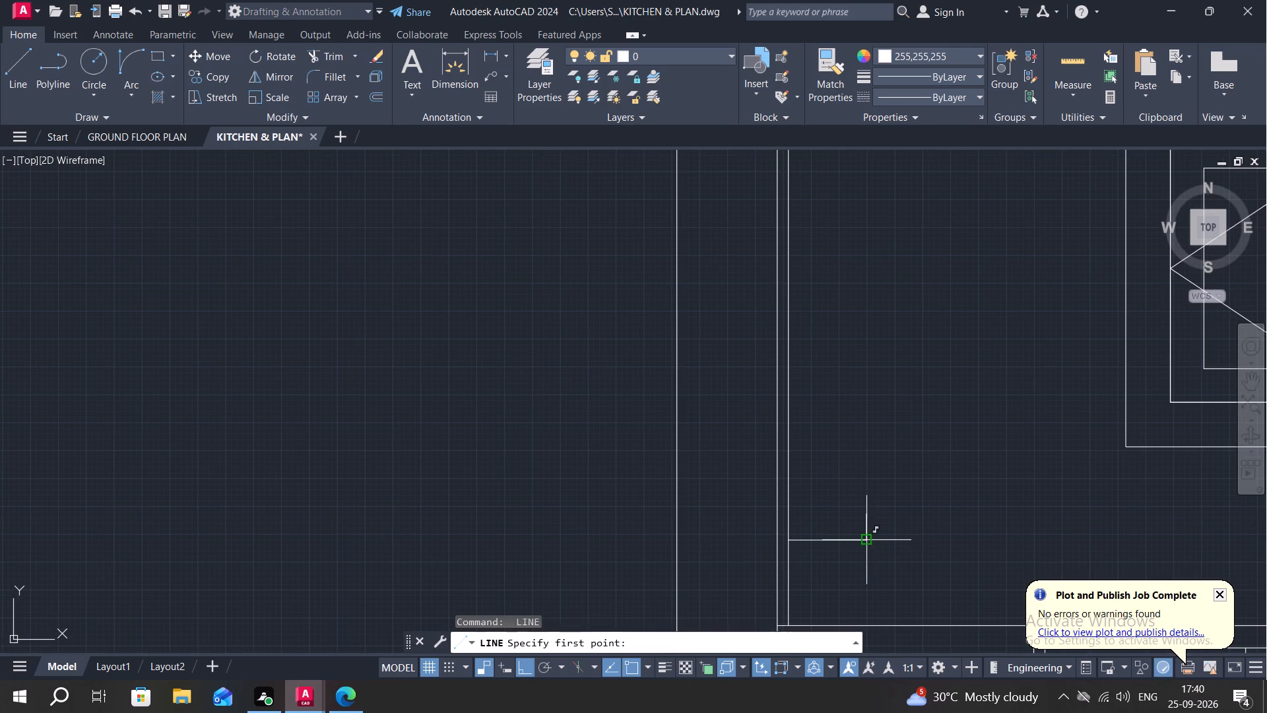
left_click(867, 539)
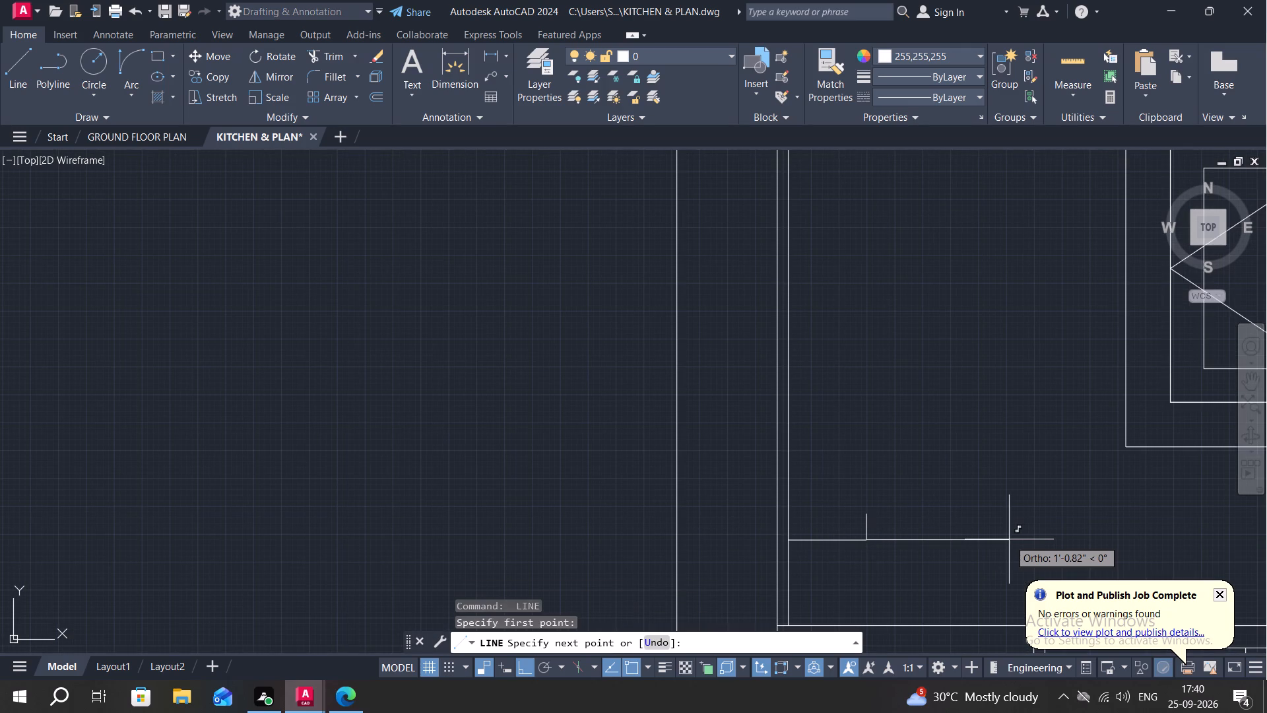
key("1")
key("apostrophe")
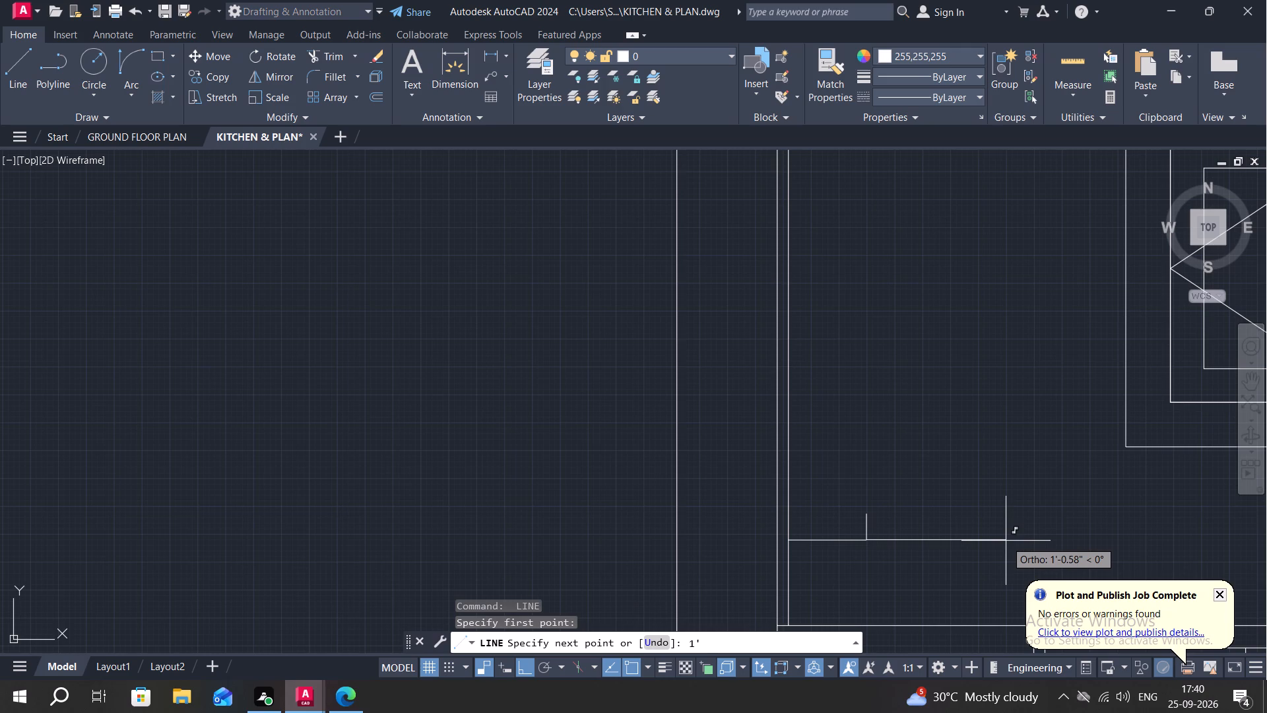
key("6")
key("shift+quotedbl")
key("Return")
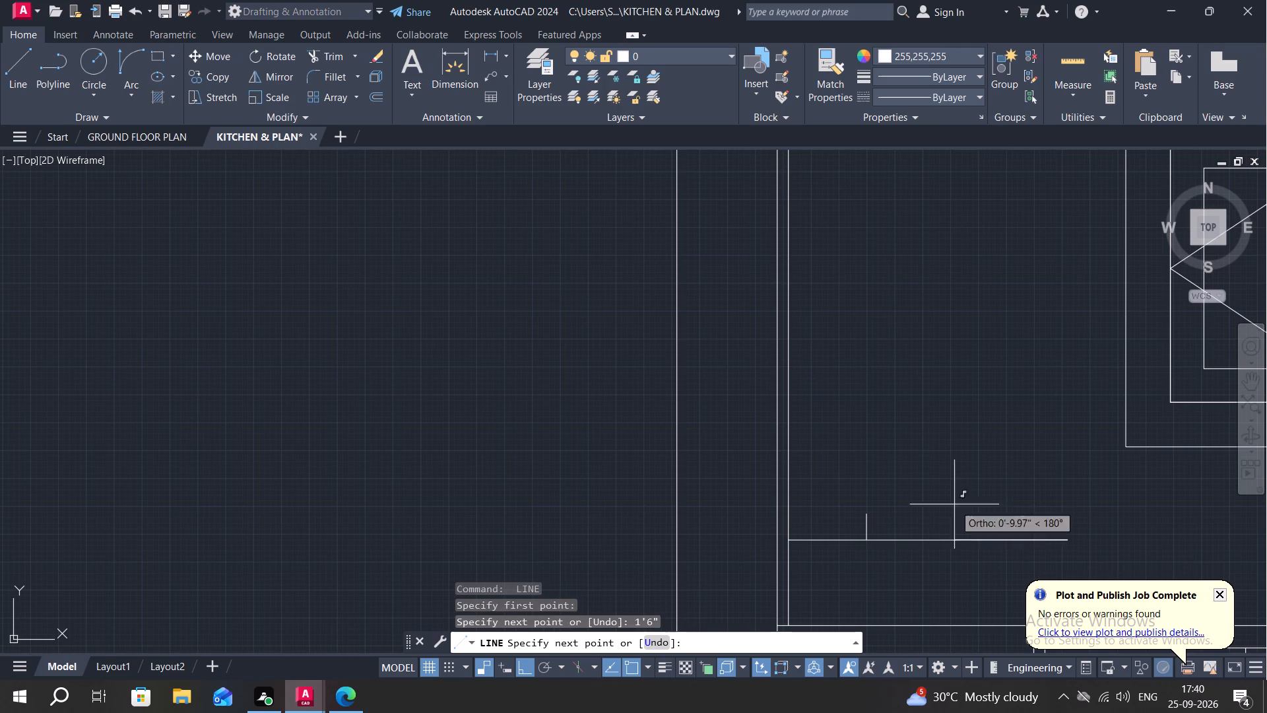
middle_click_drag(1010, 517, 1011, 434)
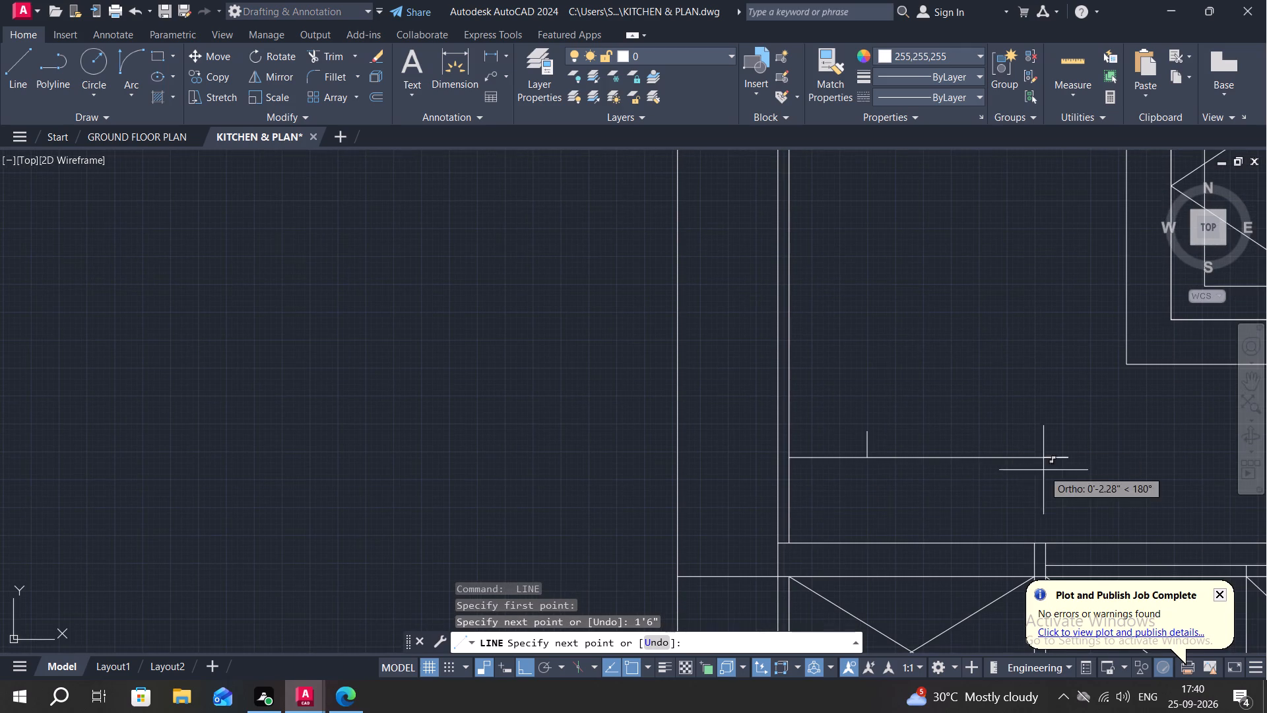
left_click(1068, 436)
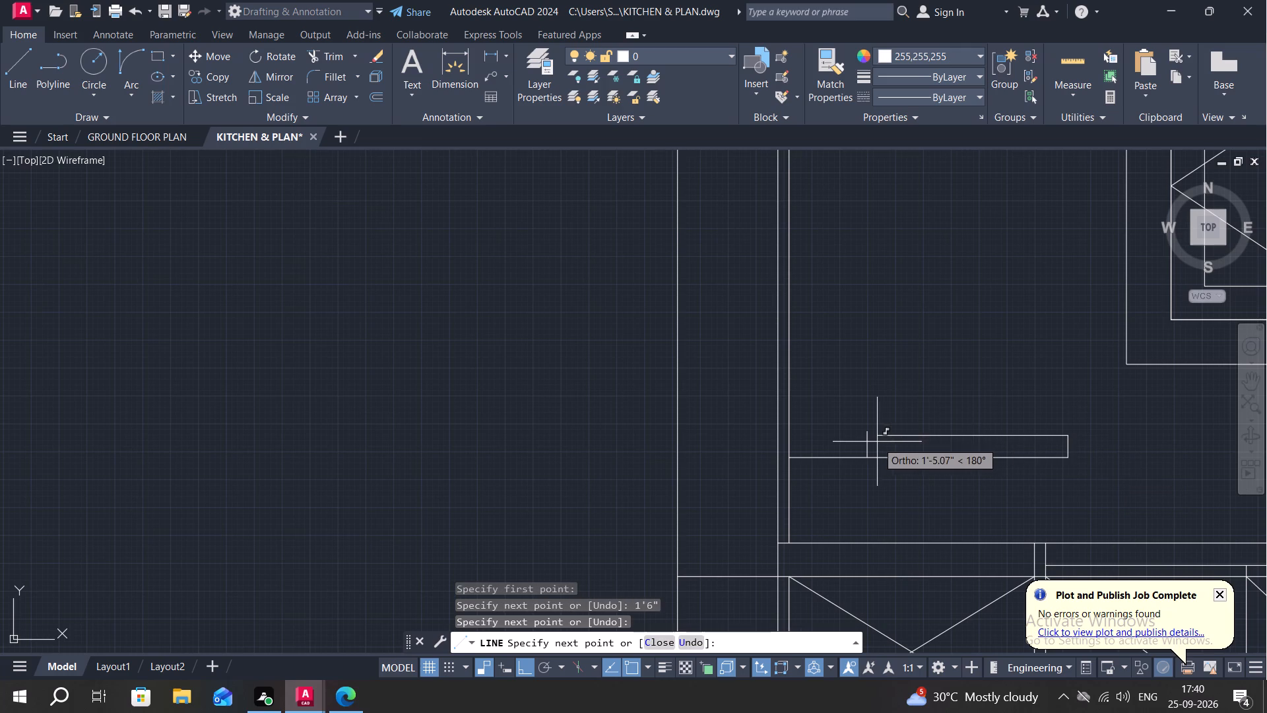
left_click(871, 434)
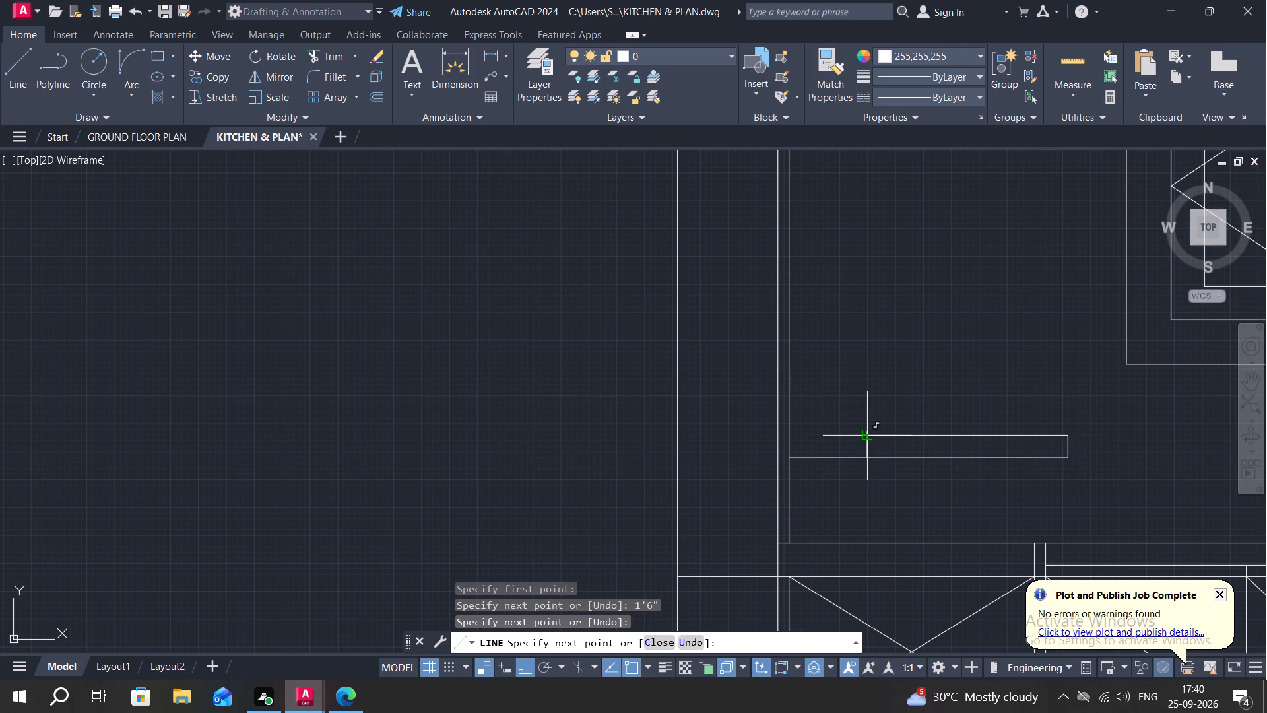
key("Escape")
key("y")
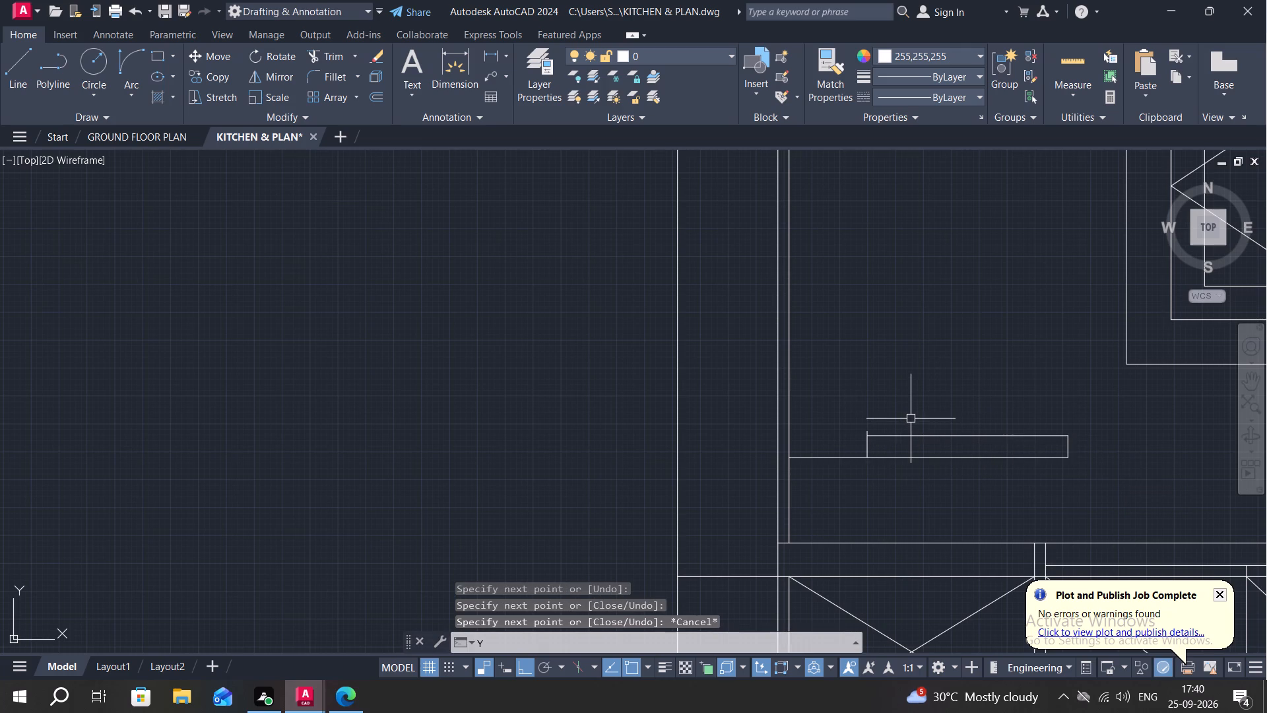
key("Escape")
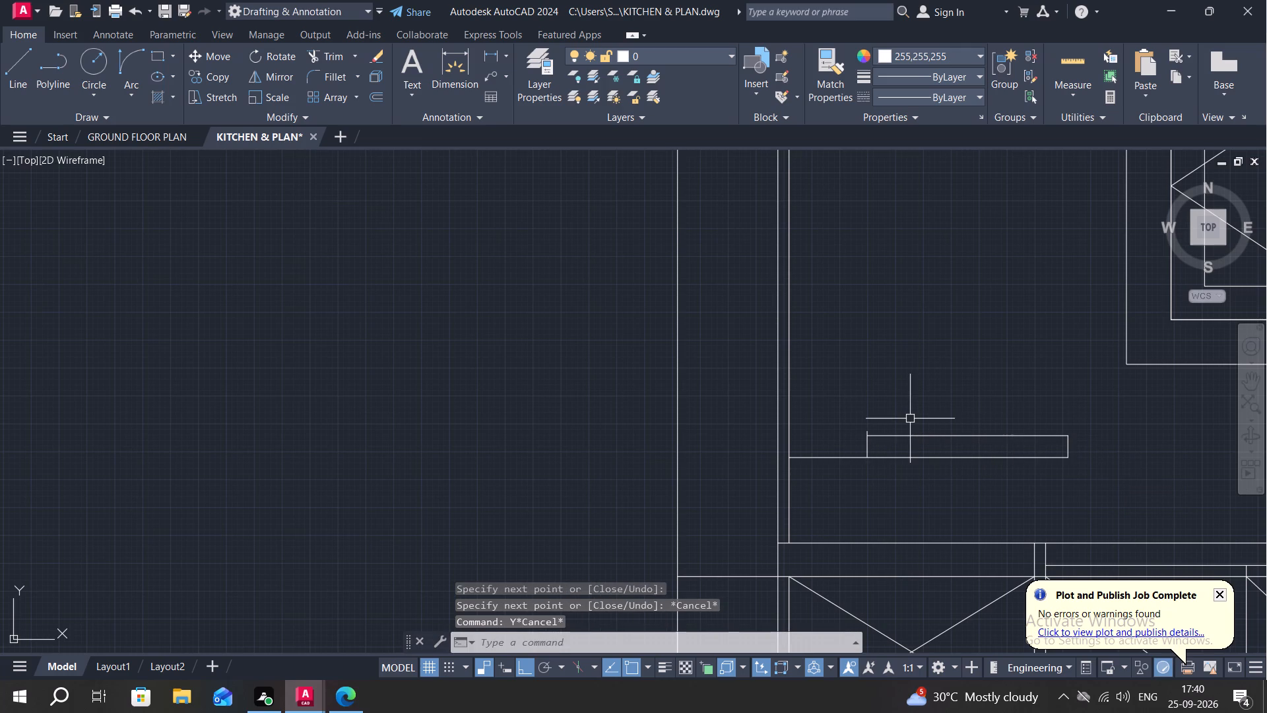
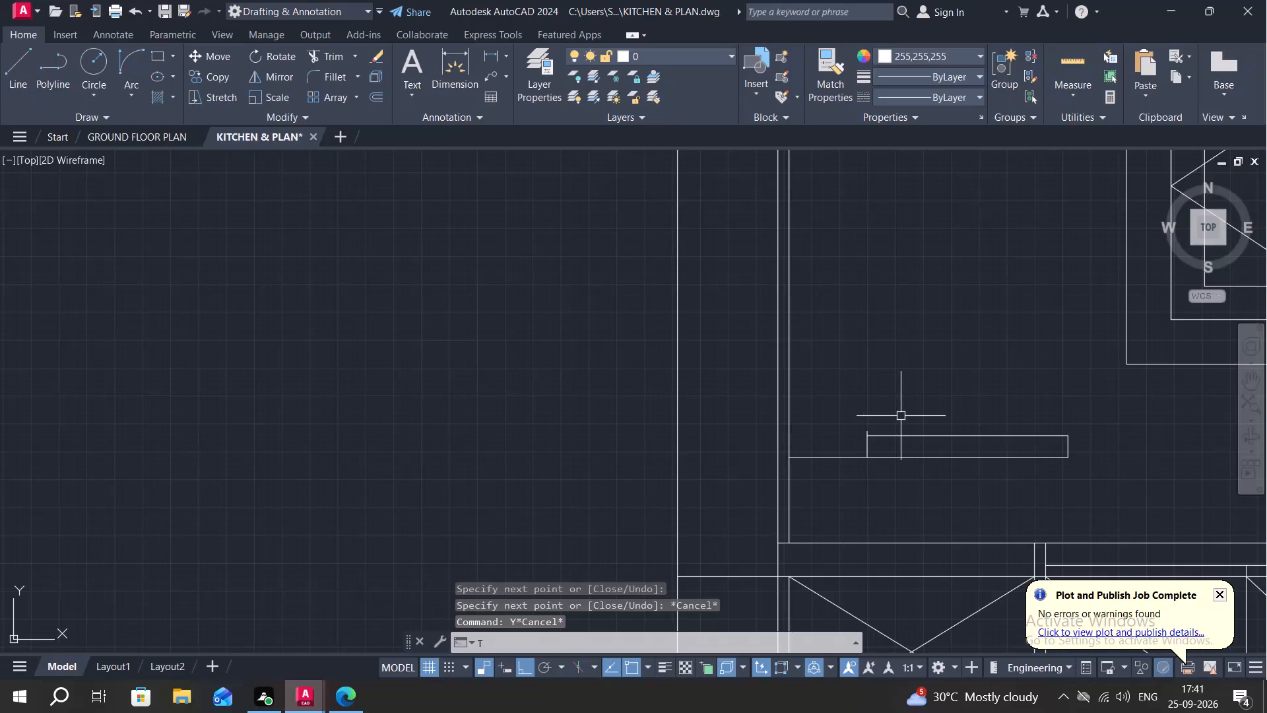
Trim the stub of the short vertical line that projects above the object's upper horizontal line over the countertop.
key("r")
key("space")
scroll(845, 425, "up", 2)
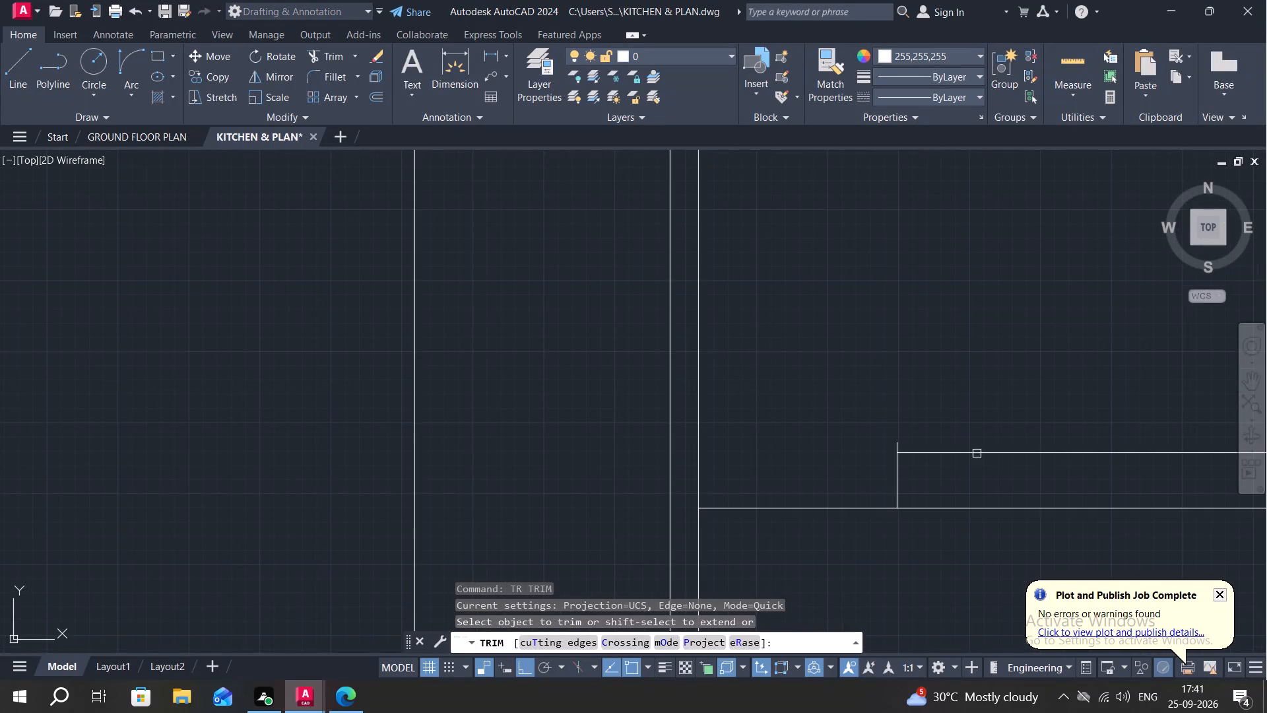
left_click(899, 442)
key("Escape")
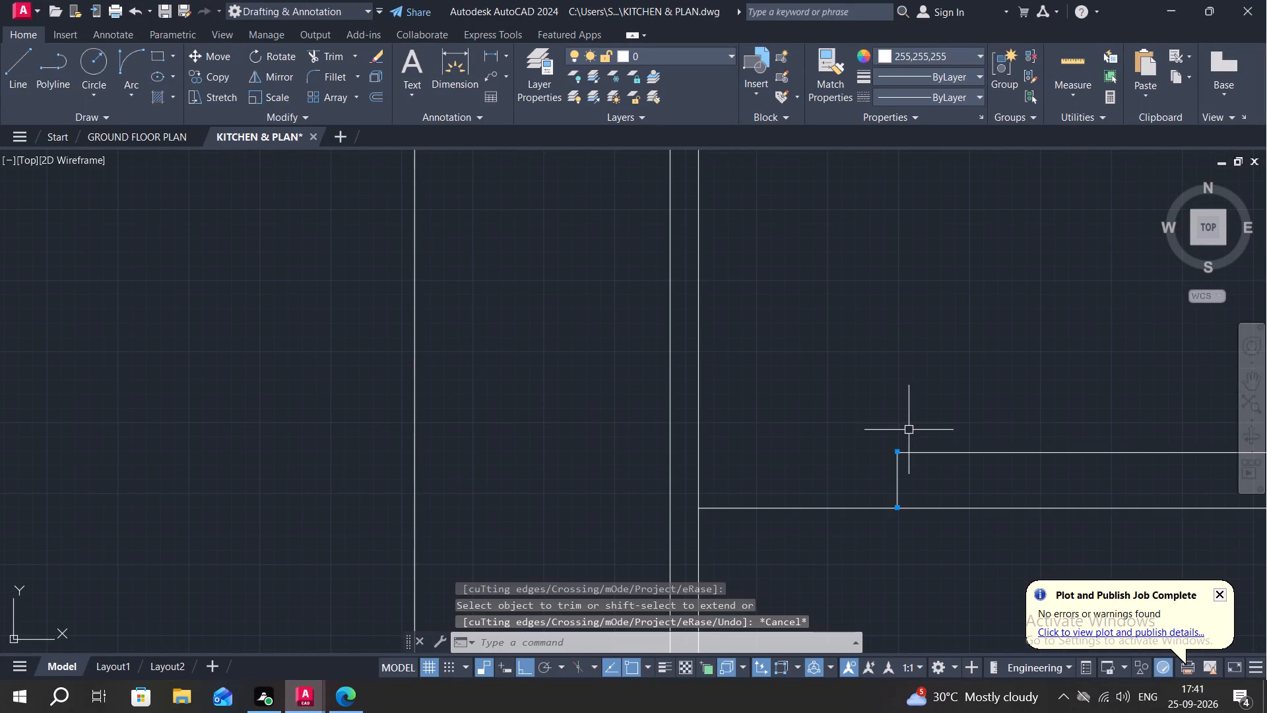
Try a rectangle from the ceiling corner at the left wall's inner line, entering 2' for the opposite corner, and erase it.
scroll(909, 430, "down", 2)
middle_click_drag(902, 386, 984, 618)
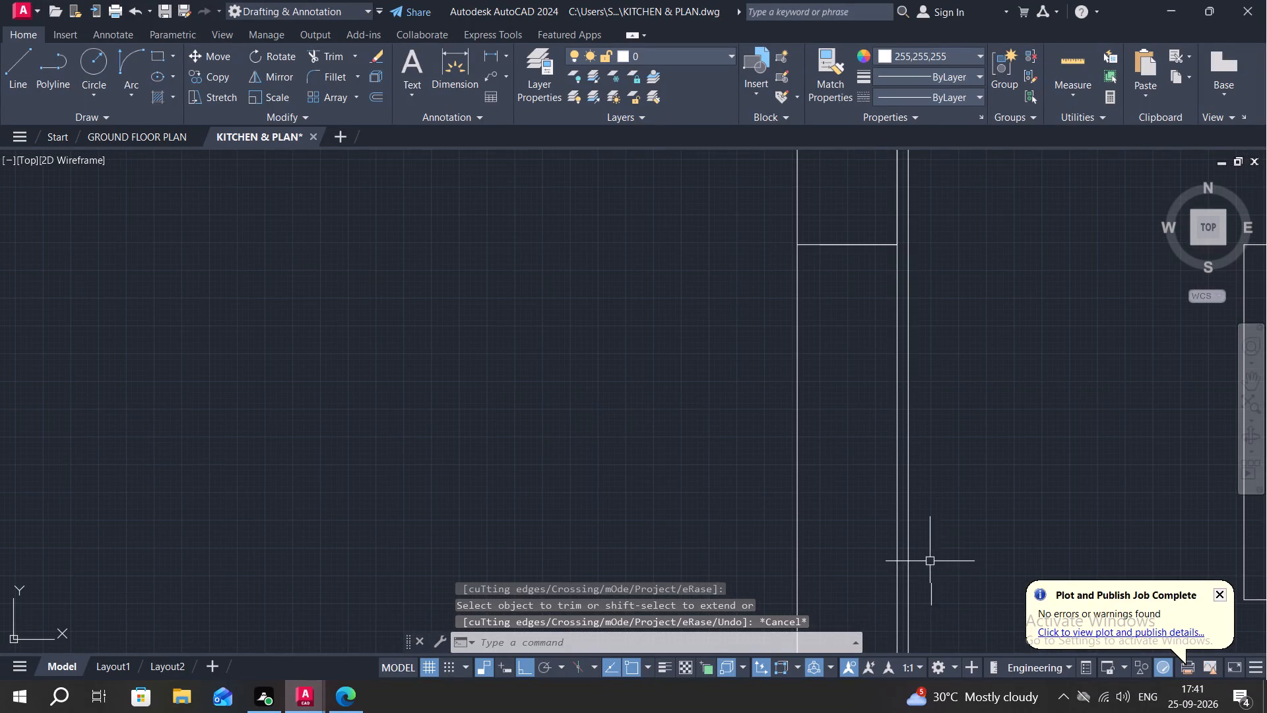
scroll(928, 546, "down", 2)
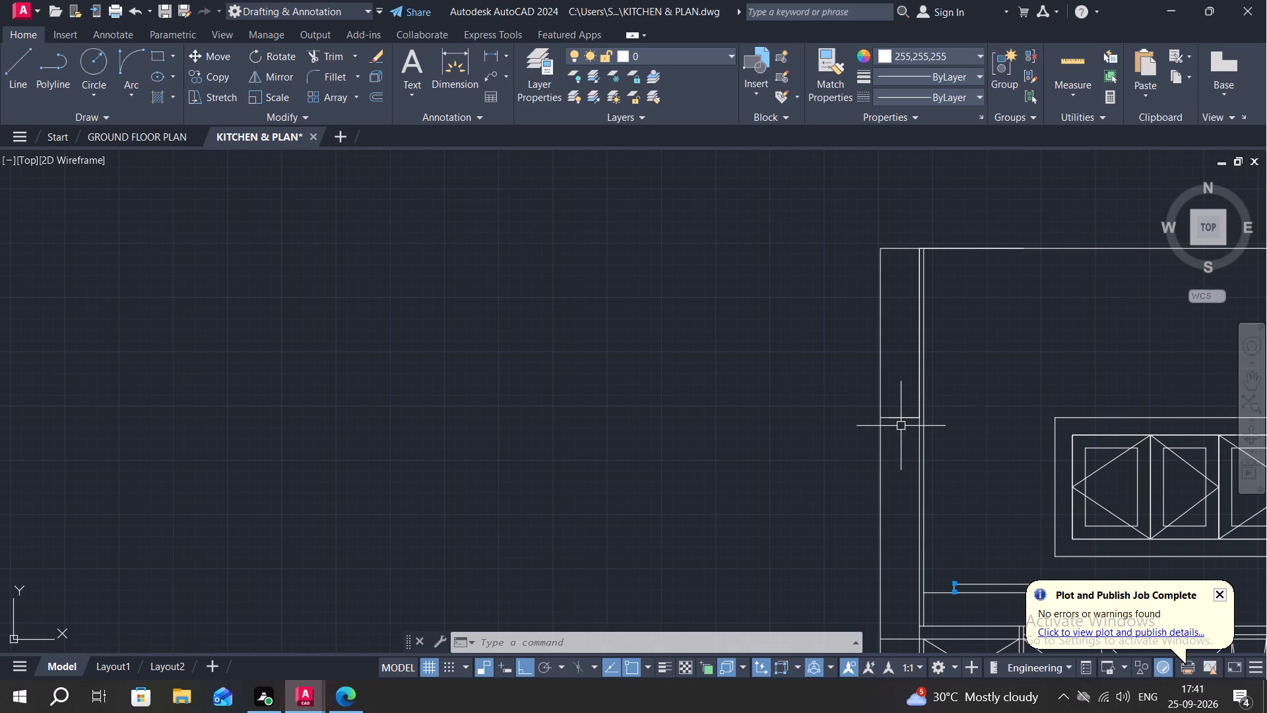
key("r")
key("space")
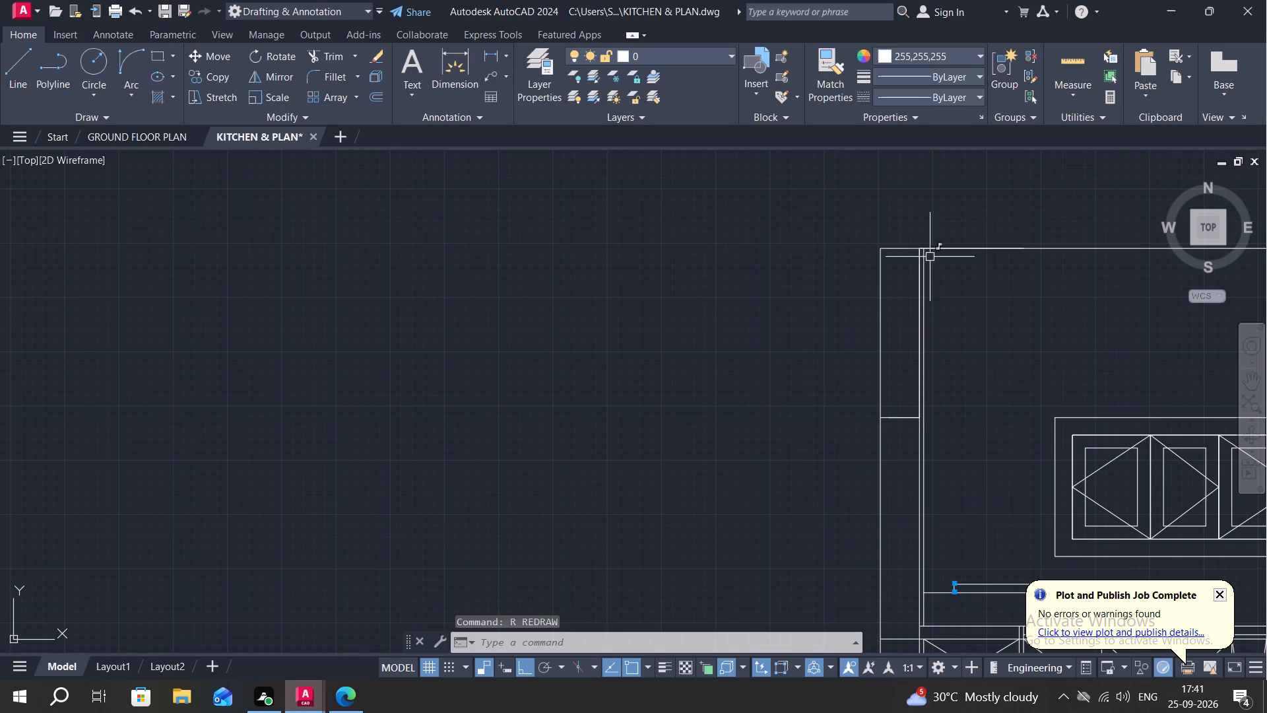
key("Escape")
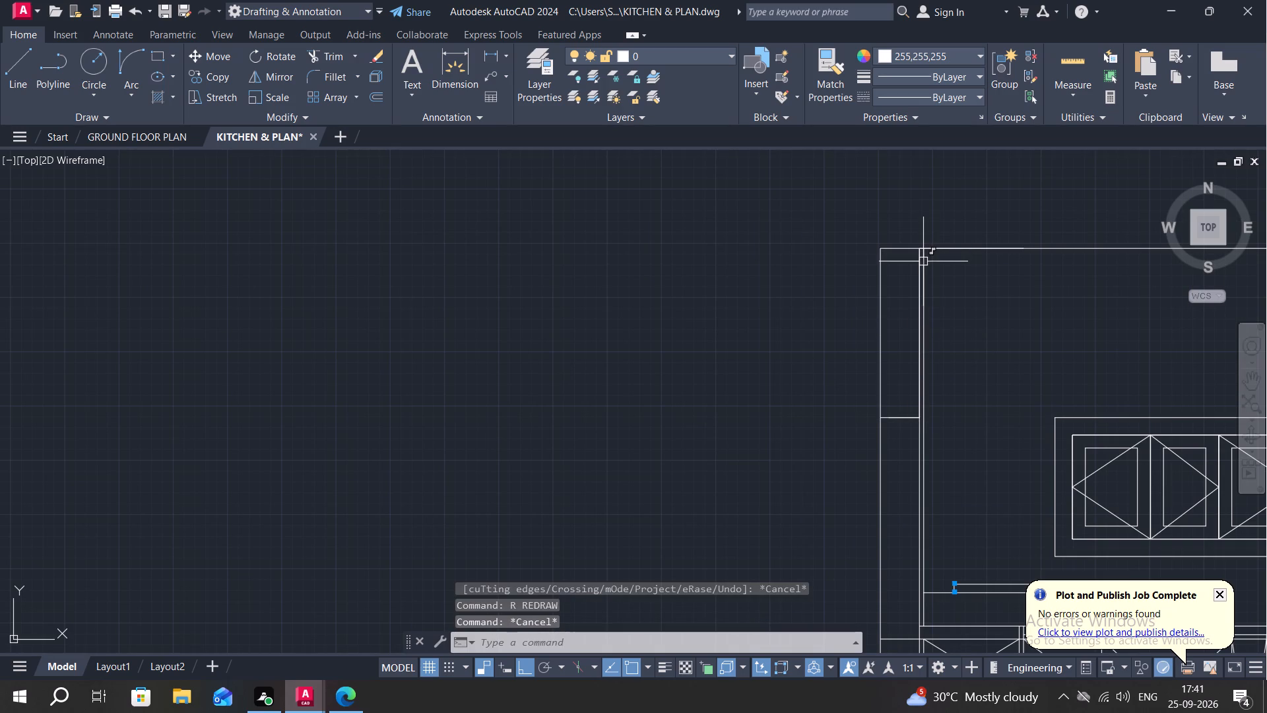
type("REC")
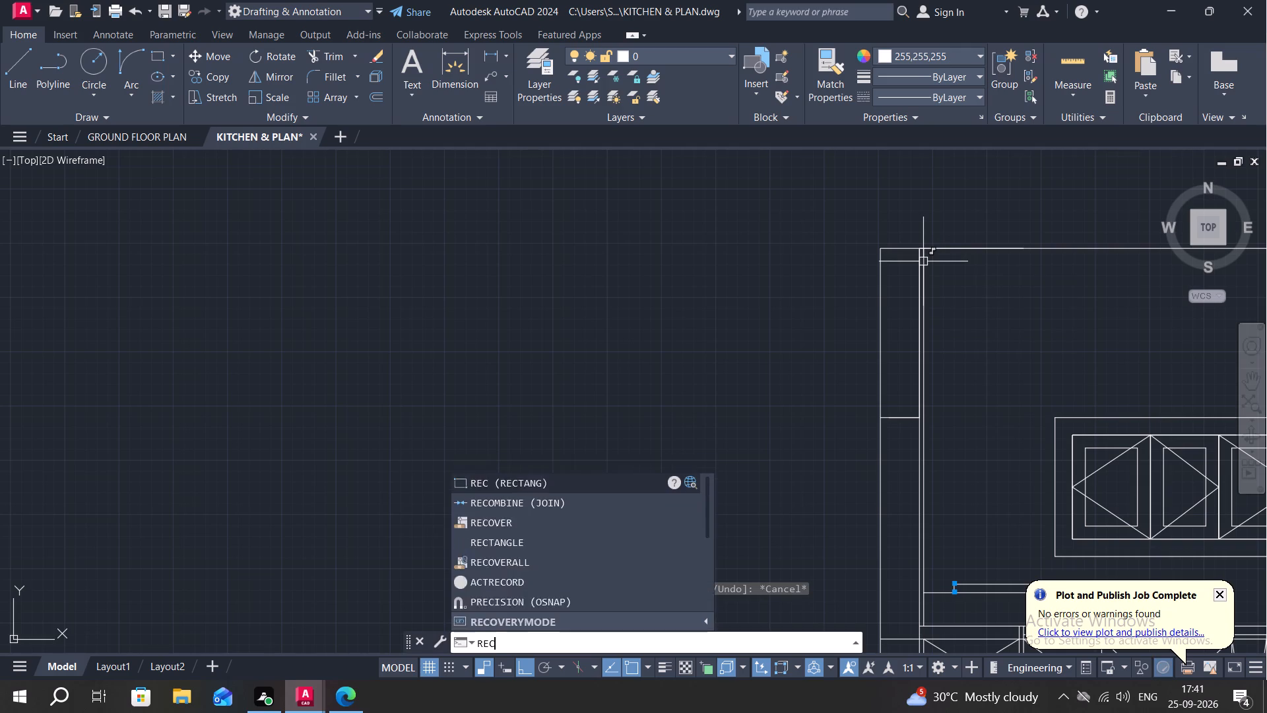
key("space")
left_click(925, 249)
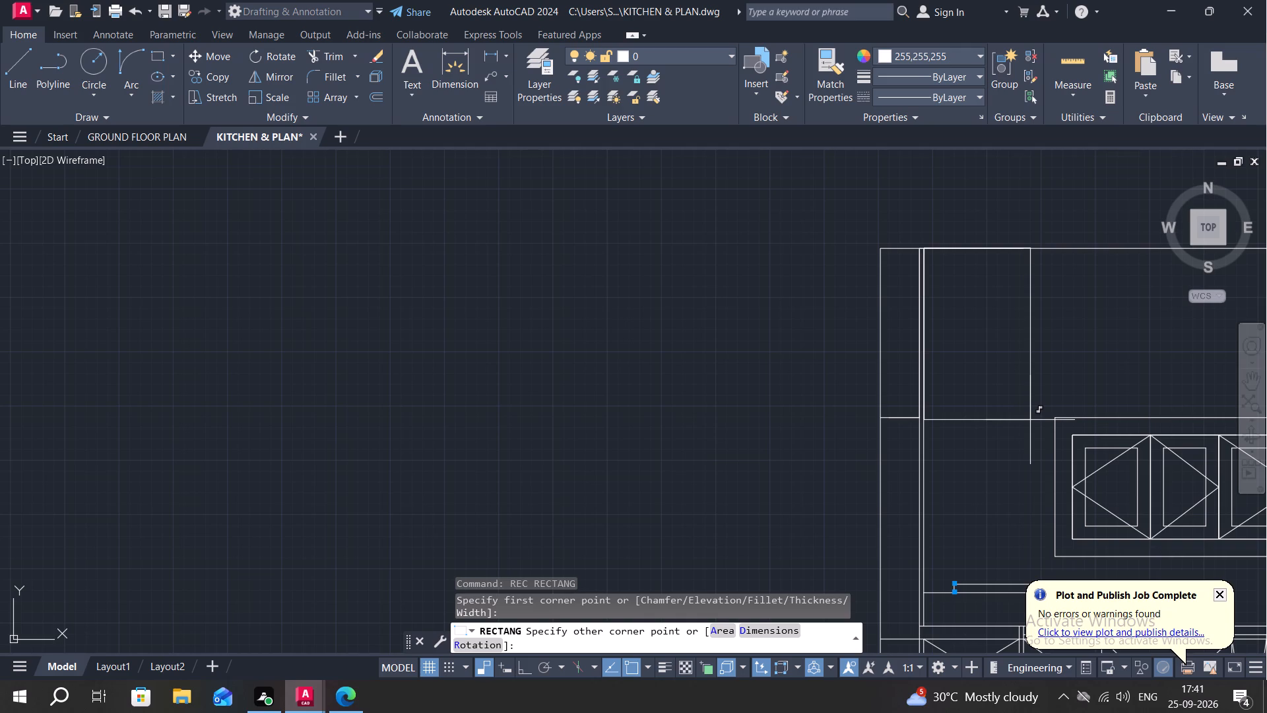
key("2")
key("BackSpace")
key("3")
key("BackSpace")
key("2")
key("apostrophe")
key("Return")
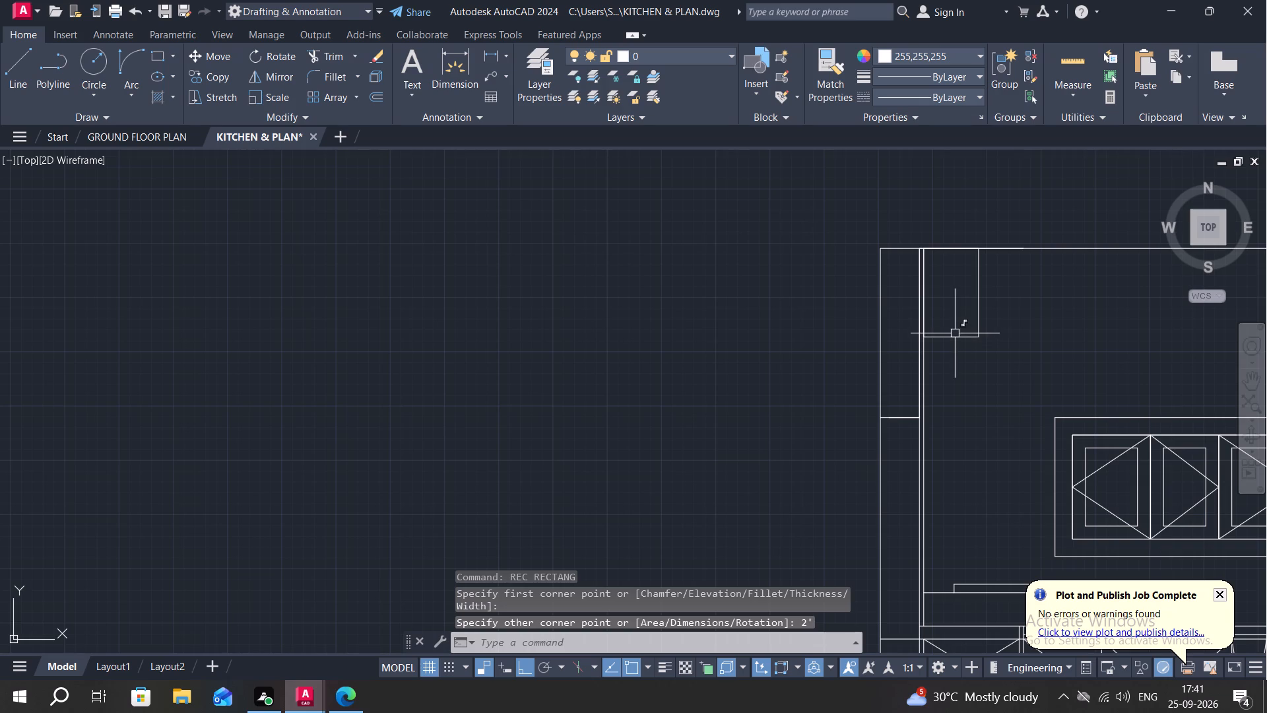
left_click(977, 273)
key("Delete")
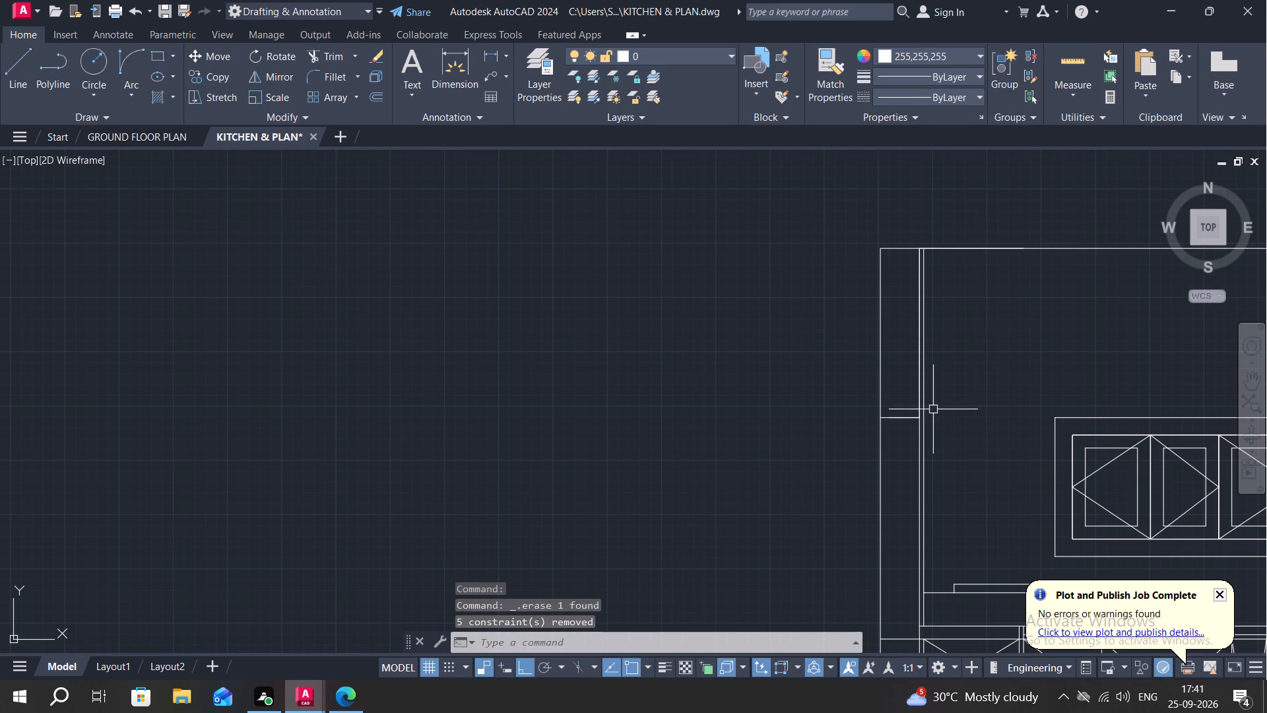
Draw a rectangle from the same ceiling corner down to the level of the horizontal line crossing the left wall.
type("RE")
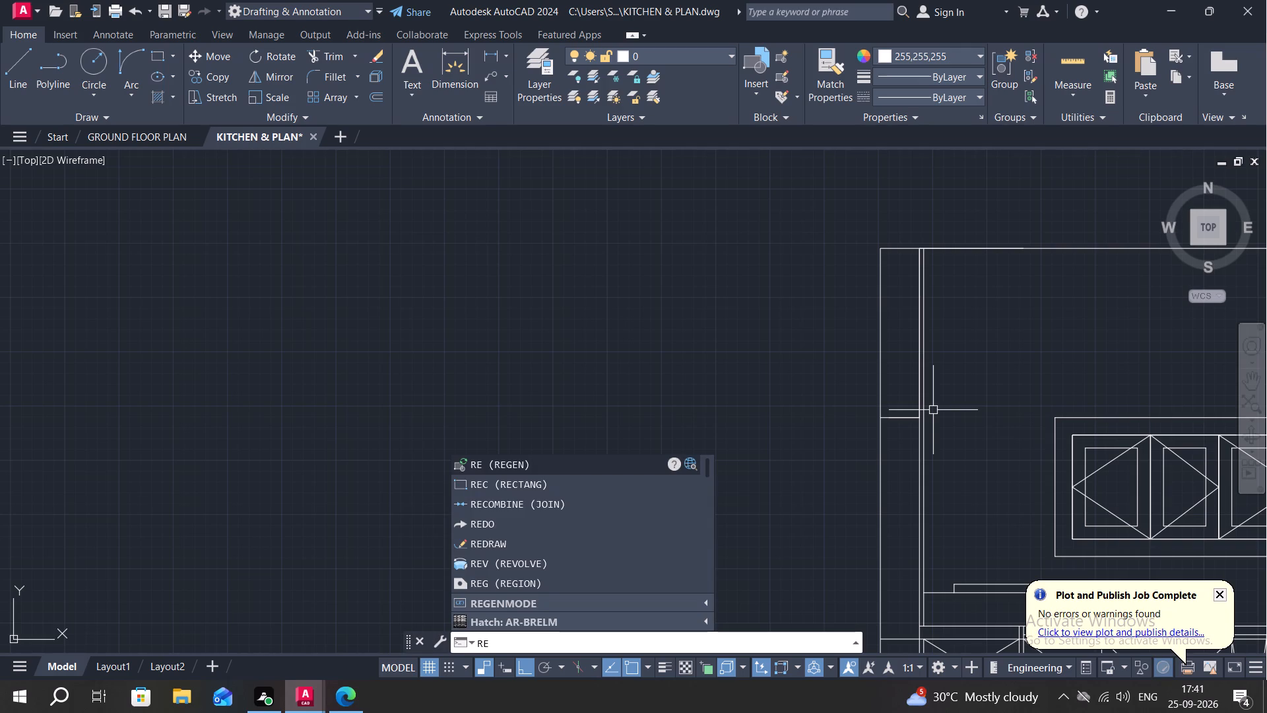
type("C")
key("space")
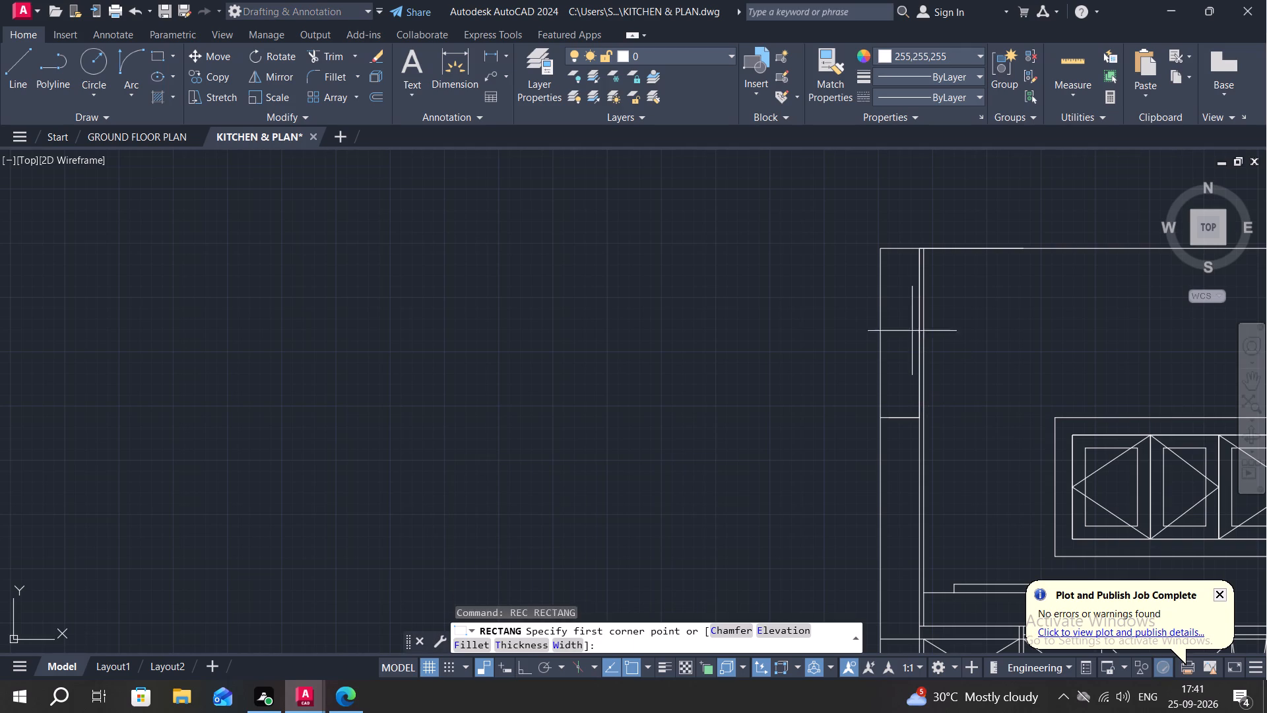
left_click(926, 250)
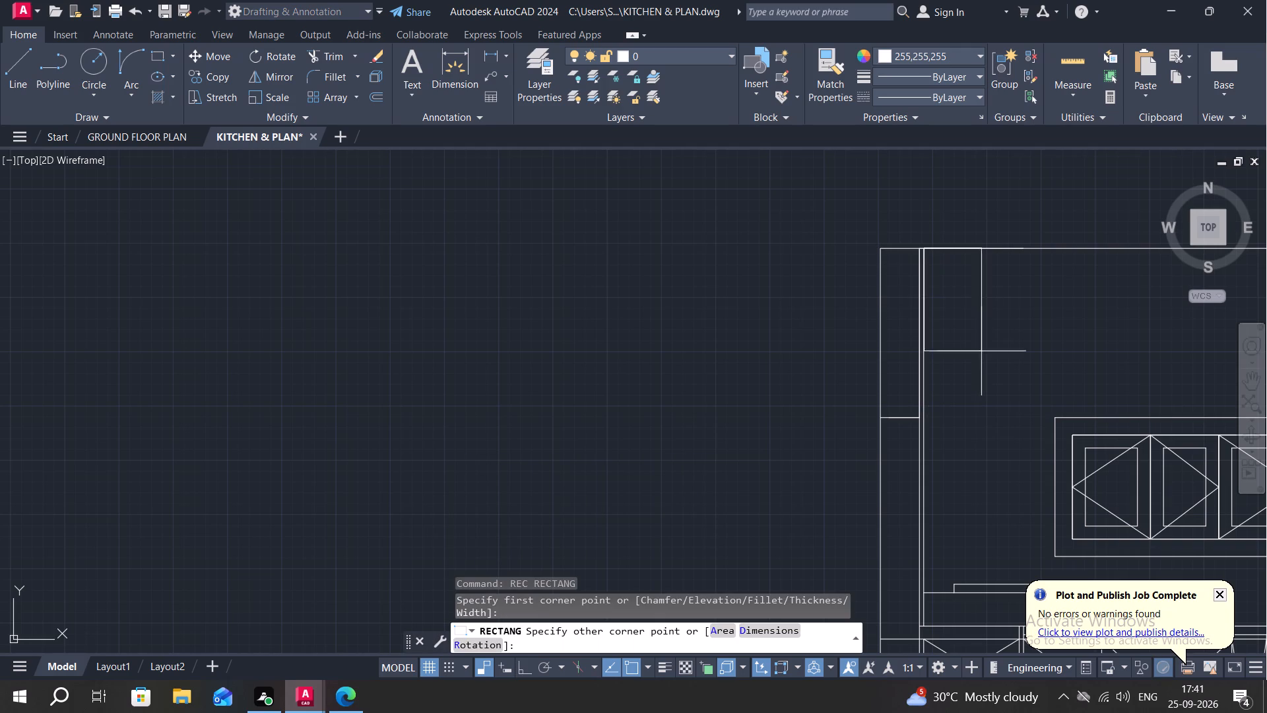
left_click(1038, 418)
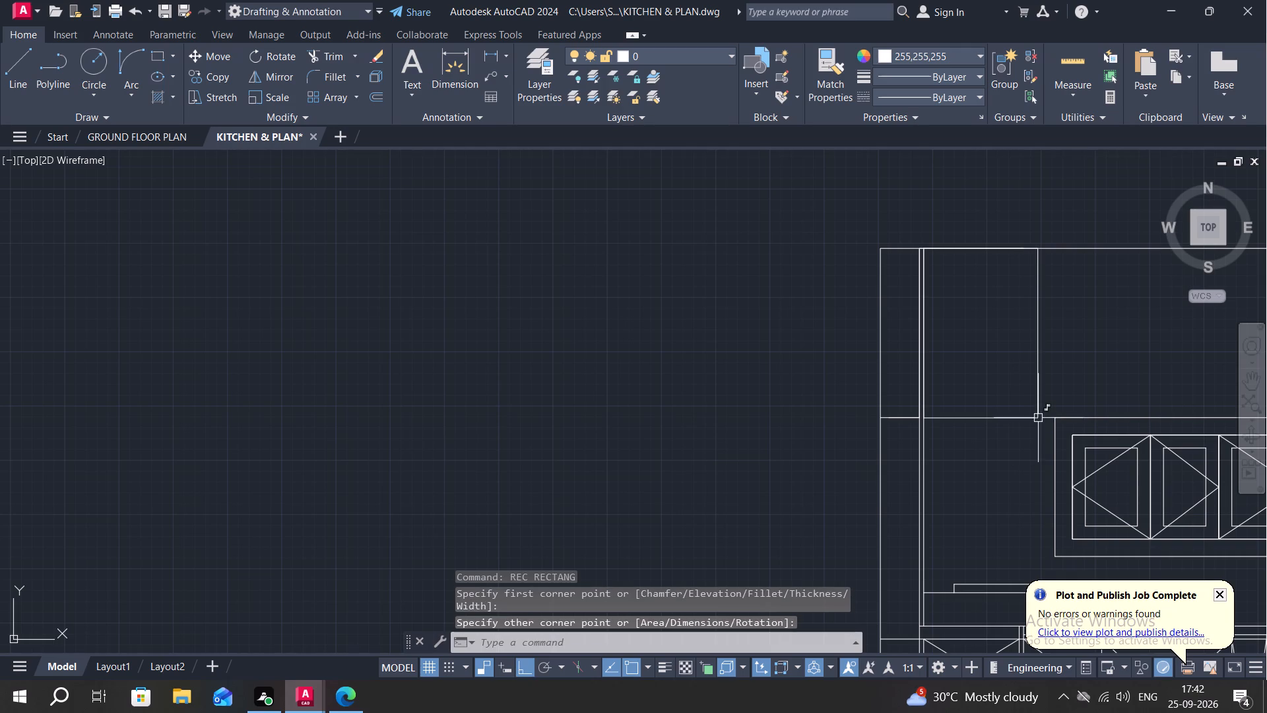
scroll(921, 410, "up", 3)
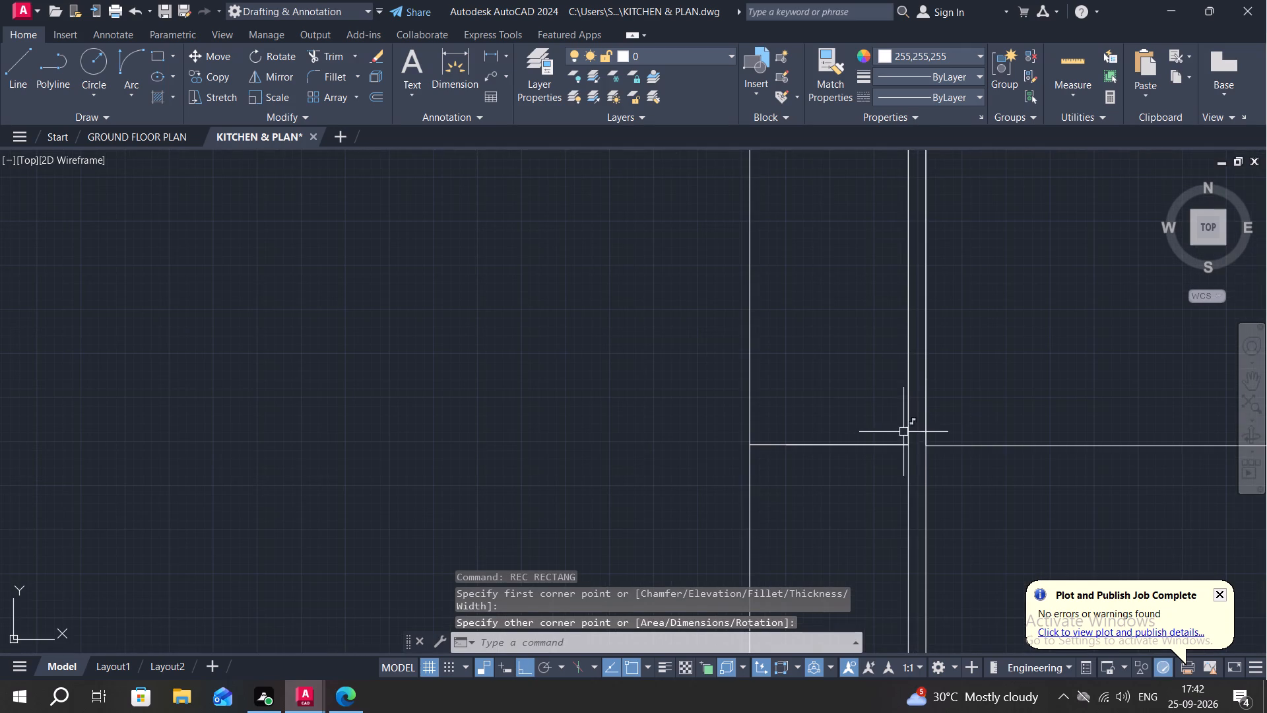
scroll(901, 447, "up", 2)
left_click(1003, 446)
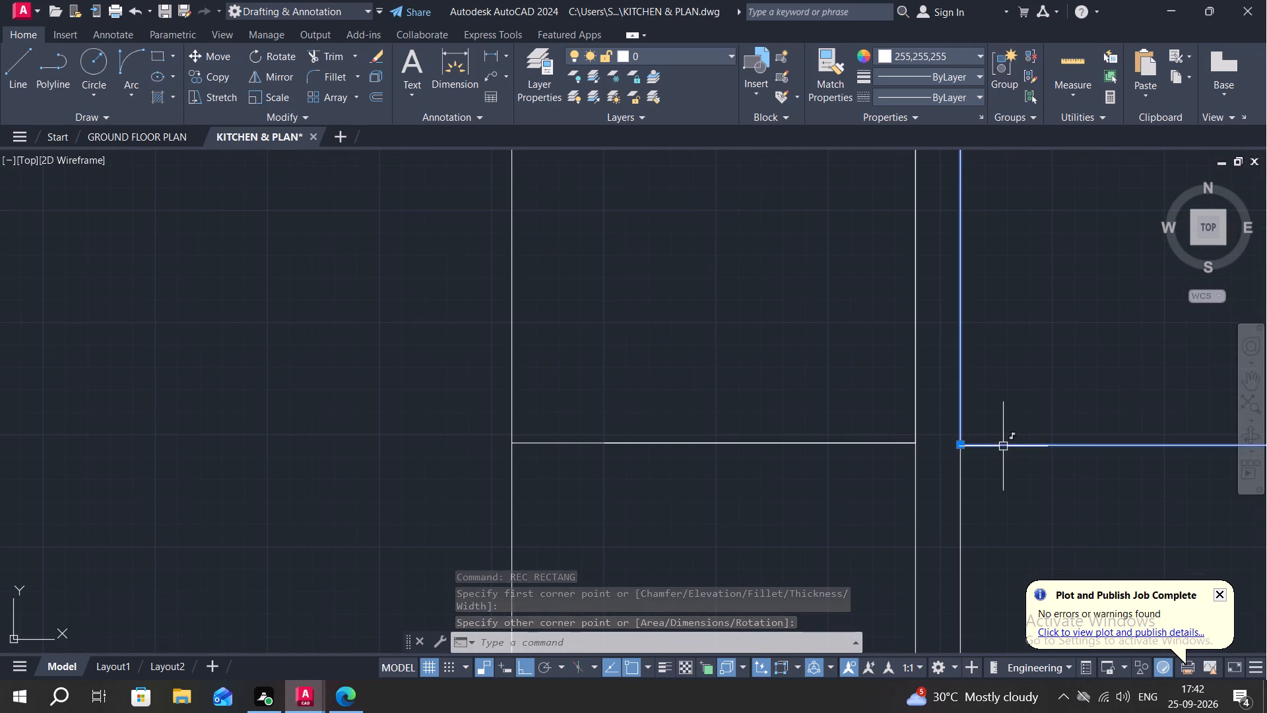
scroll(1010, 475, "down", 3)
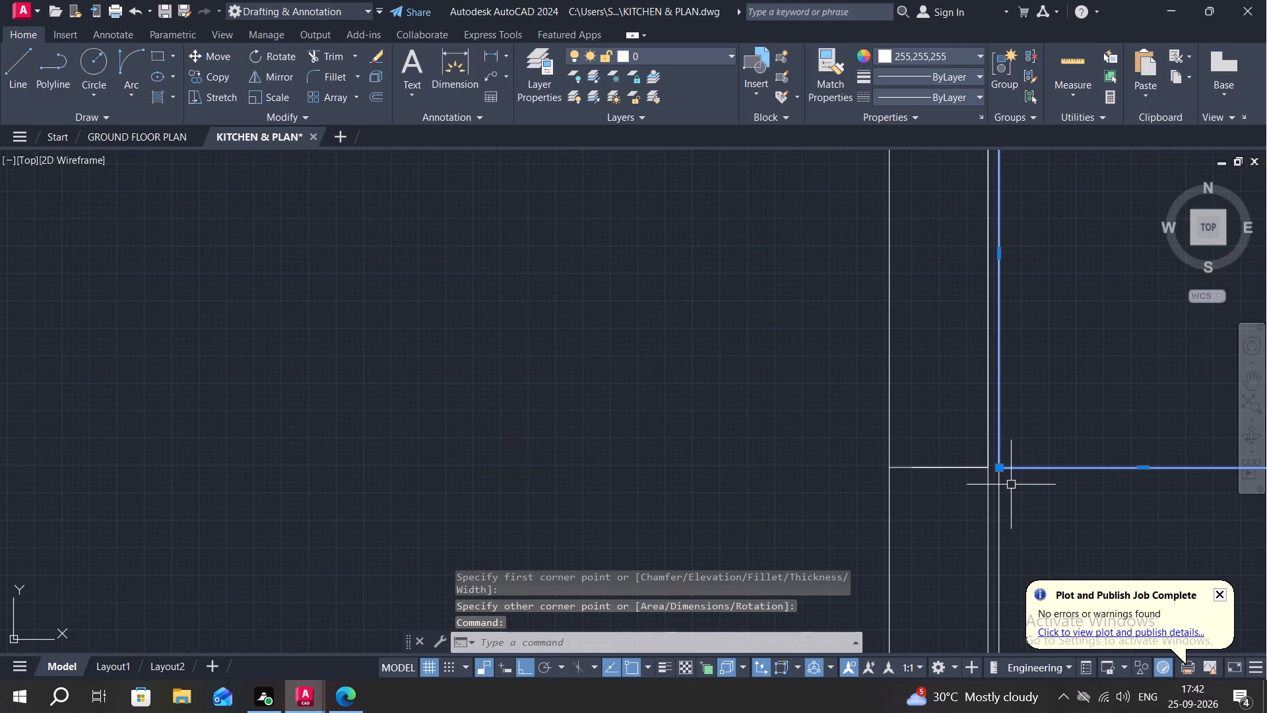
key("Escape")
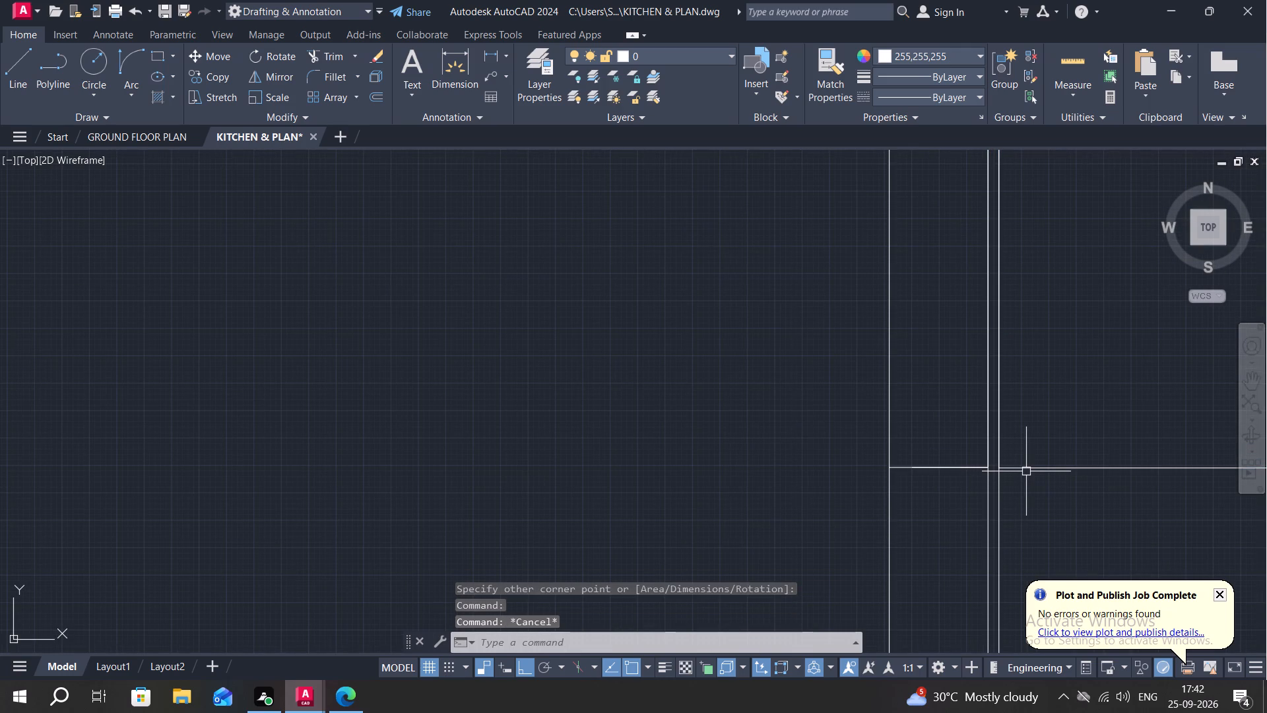
Measure the left wall's upper section beside the rectangle with the quick measure tool.
left_click(1068, 60)
middle_click_drag(925, 204, 898, 479)
scroll(894, 474, "down", 2)
middle_click_drag(894, 471, 743, 371)
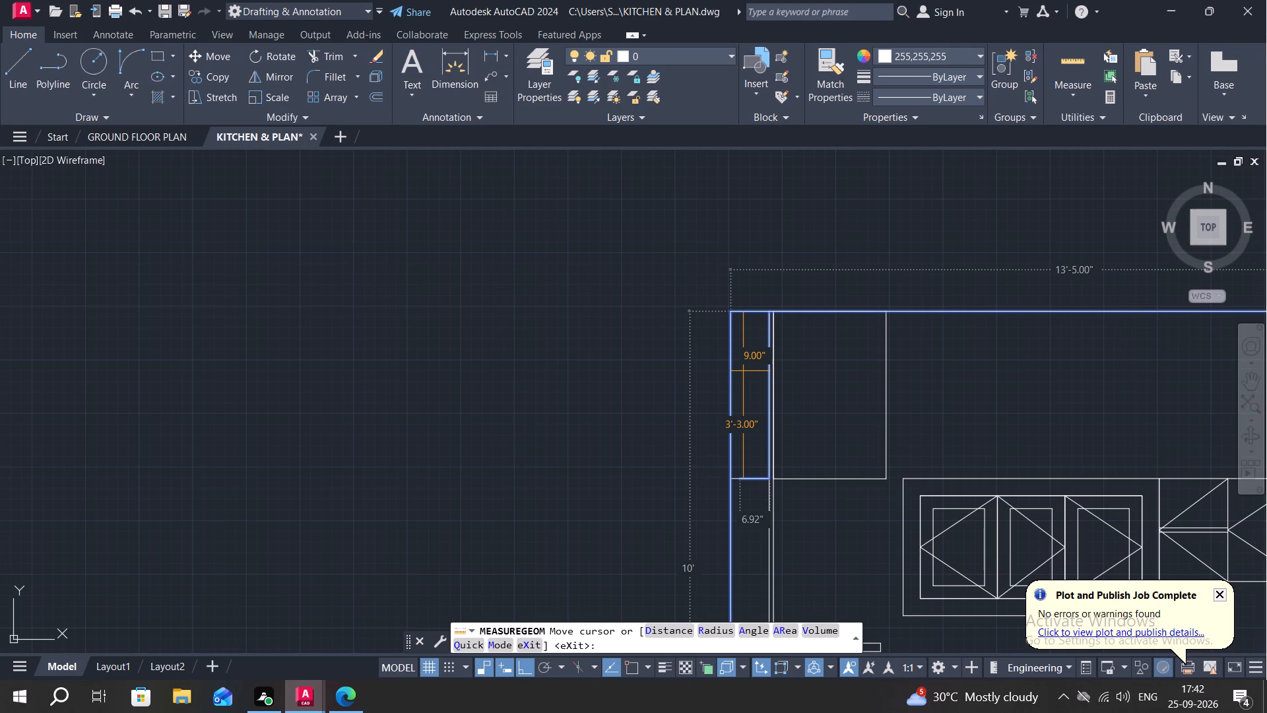
key("Escape")
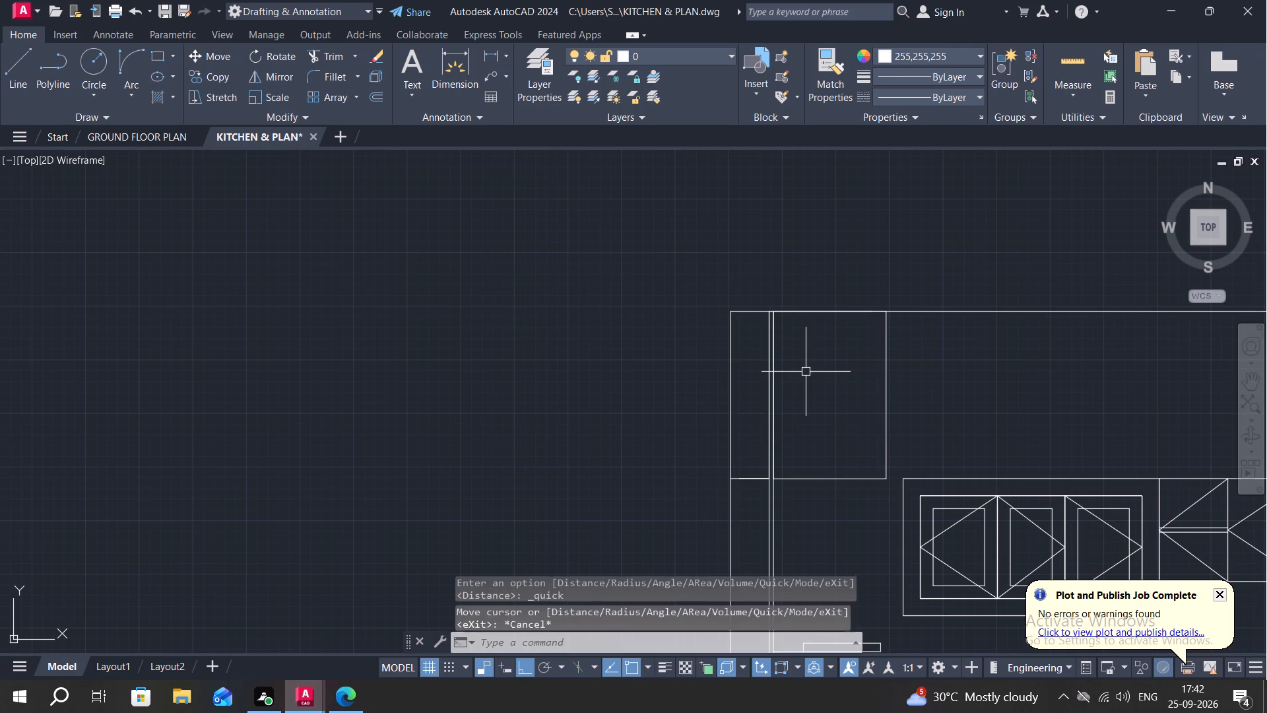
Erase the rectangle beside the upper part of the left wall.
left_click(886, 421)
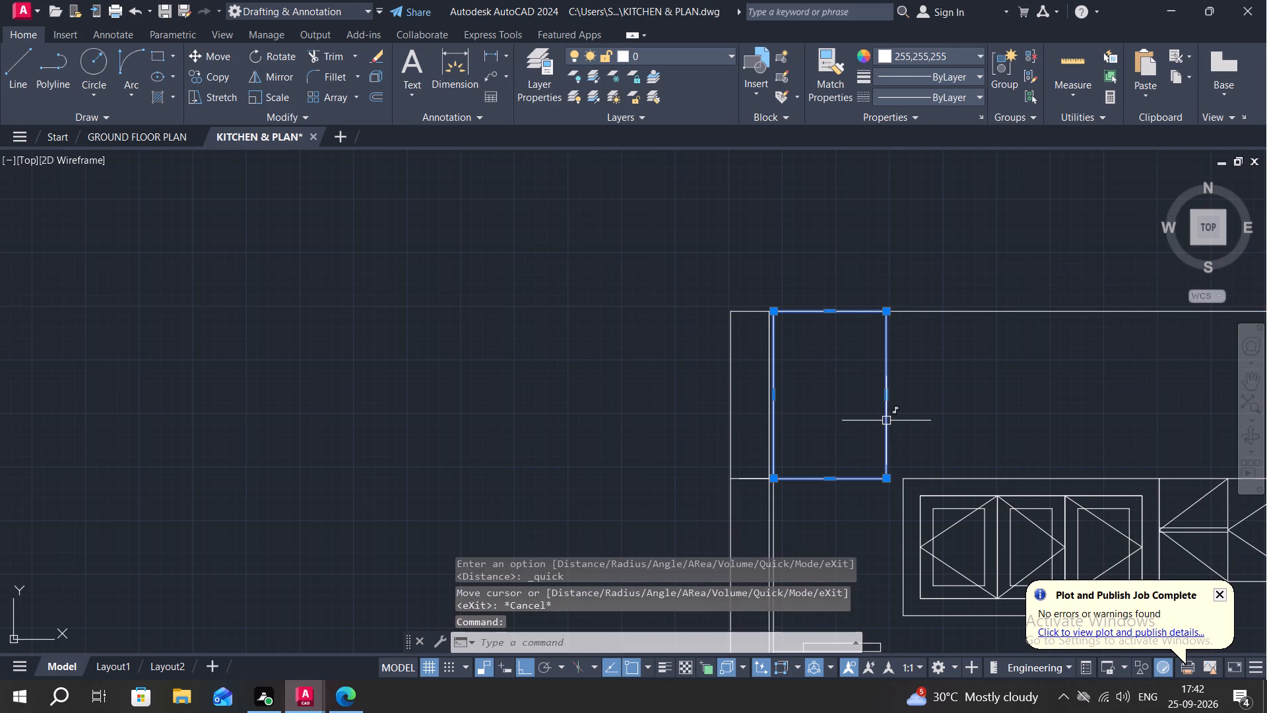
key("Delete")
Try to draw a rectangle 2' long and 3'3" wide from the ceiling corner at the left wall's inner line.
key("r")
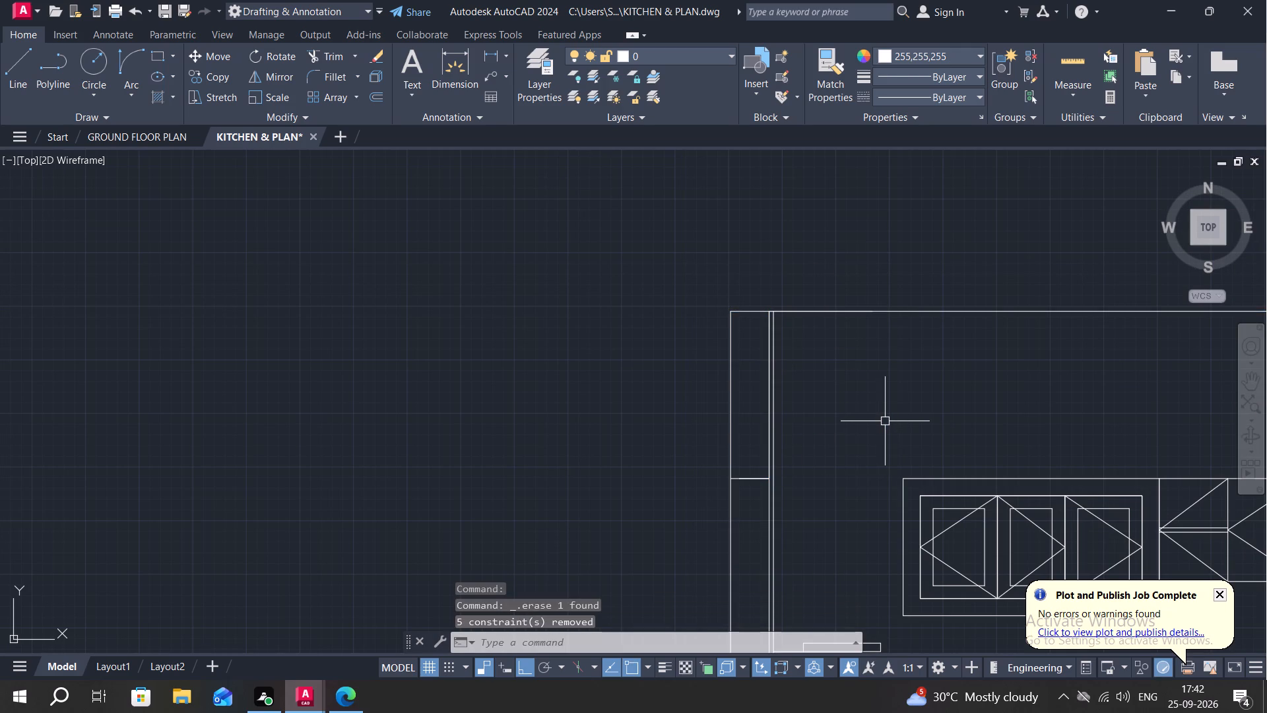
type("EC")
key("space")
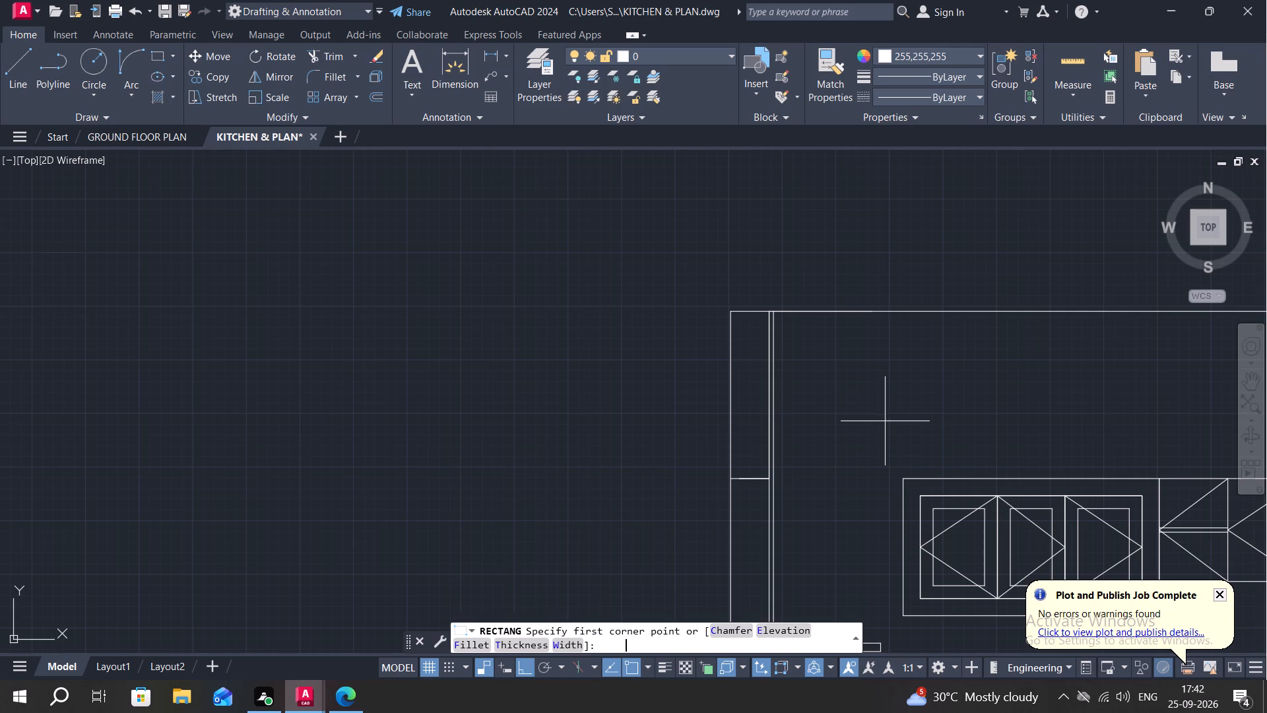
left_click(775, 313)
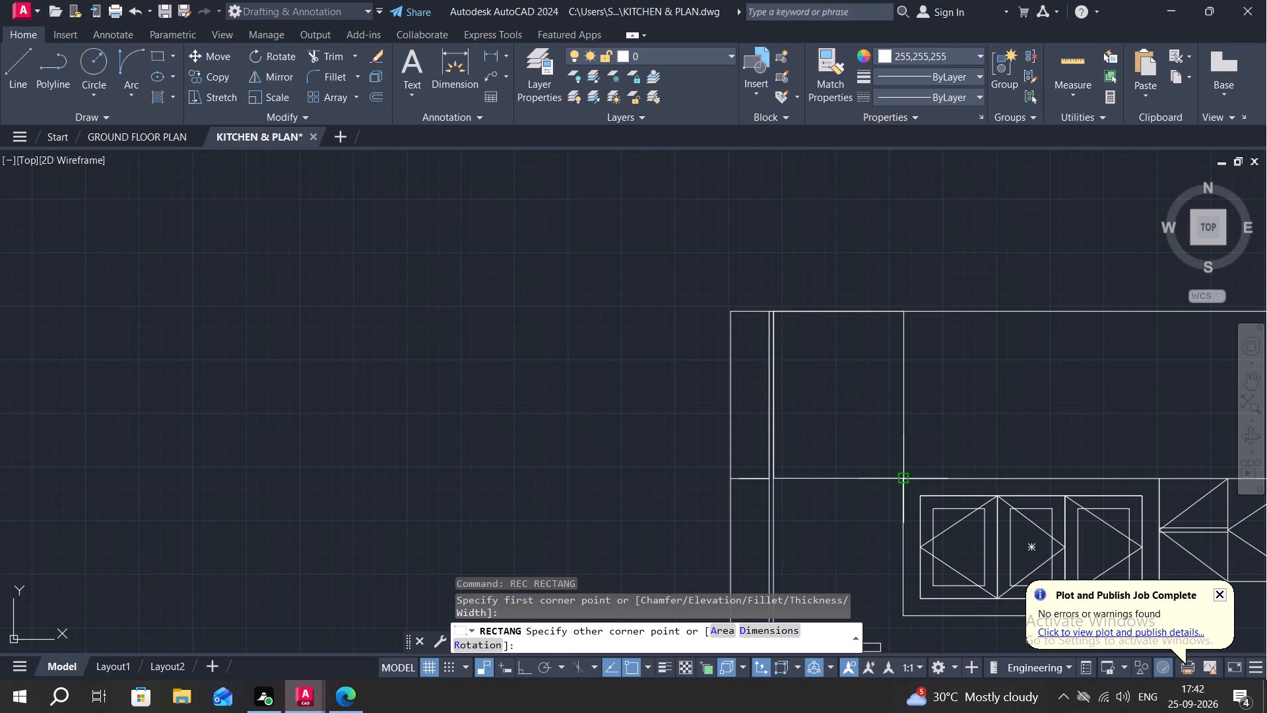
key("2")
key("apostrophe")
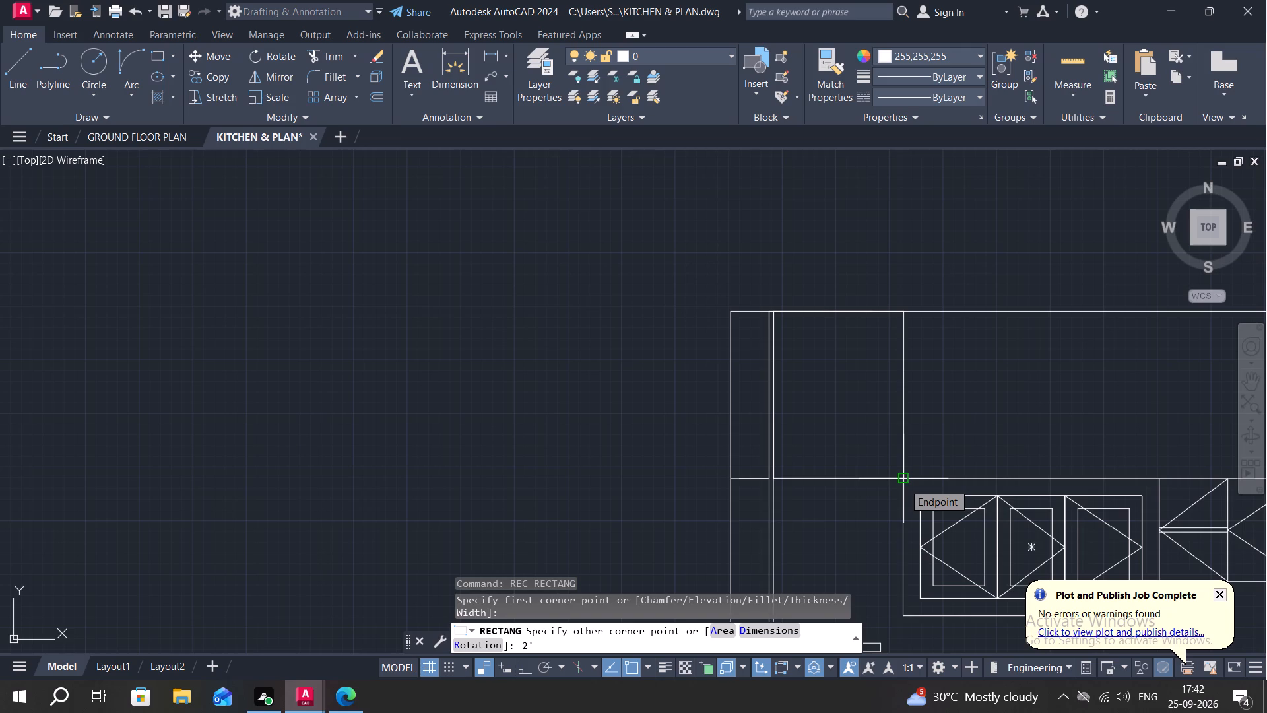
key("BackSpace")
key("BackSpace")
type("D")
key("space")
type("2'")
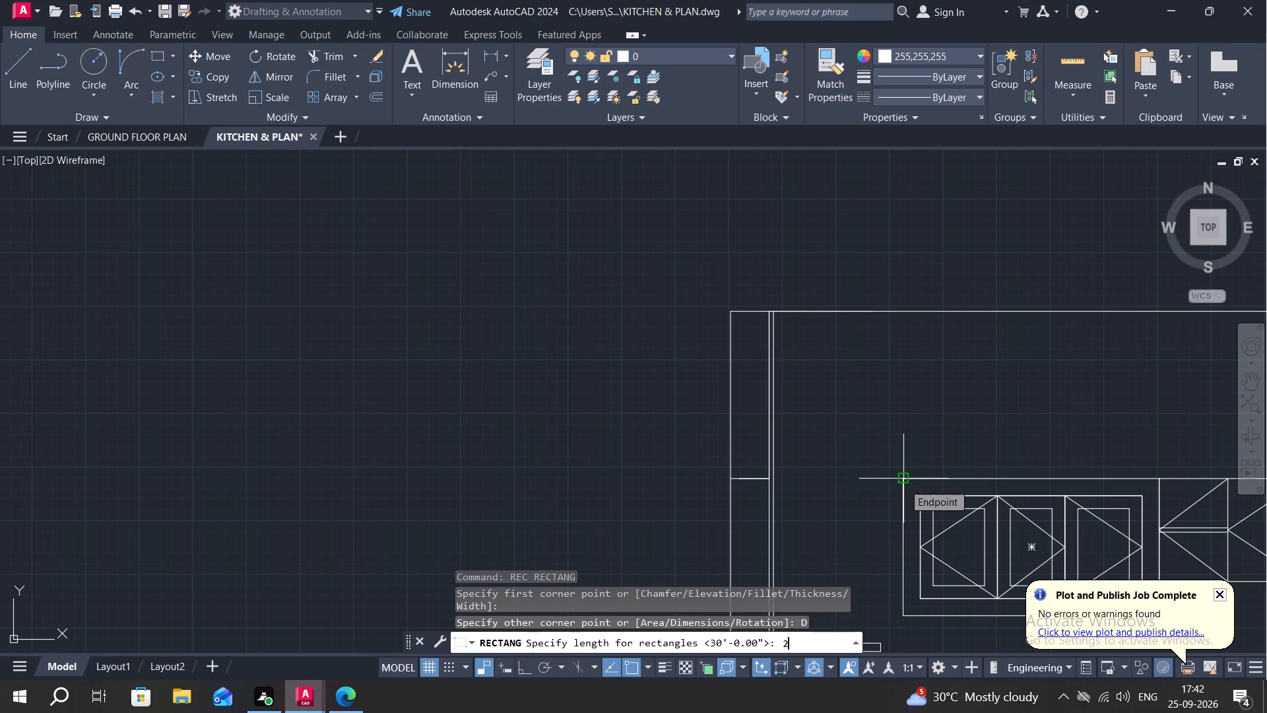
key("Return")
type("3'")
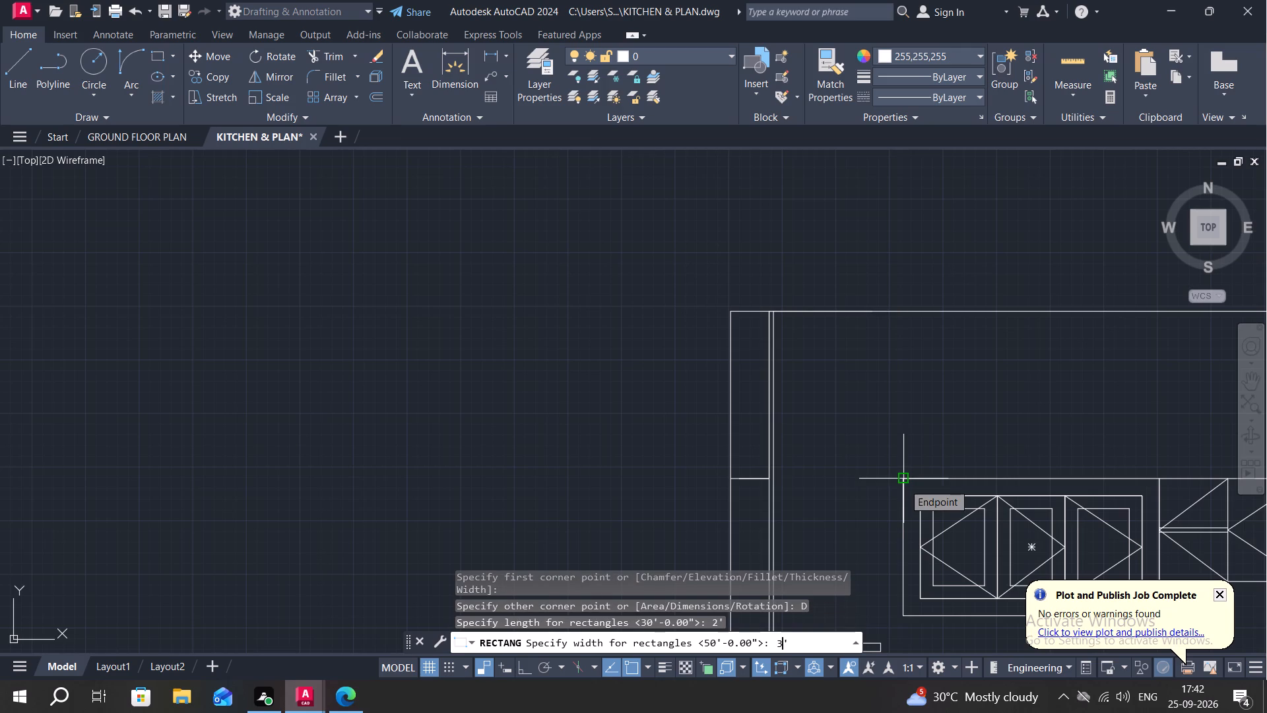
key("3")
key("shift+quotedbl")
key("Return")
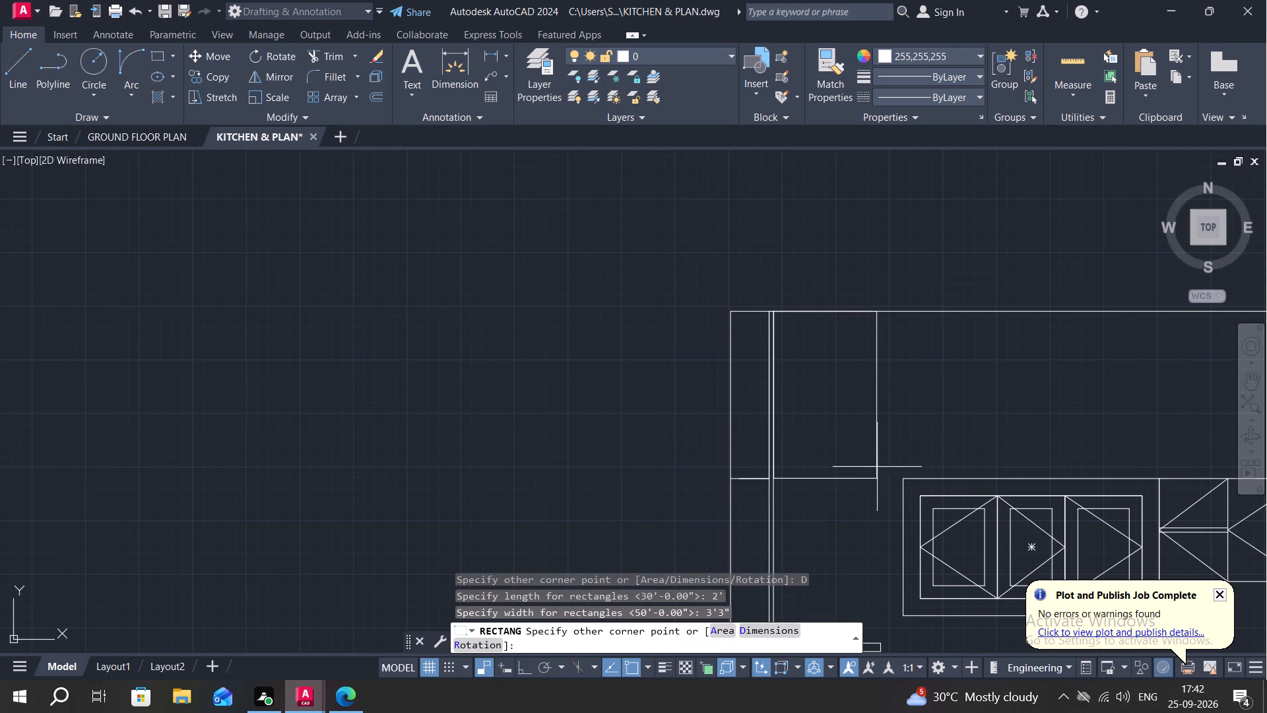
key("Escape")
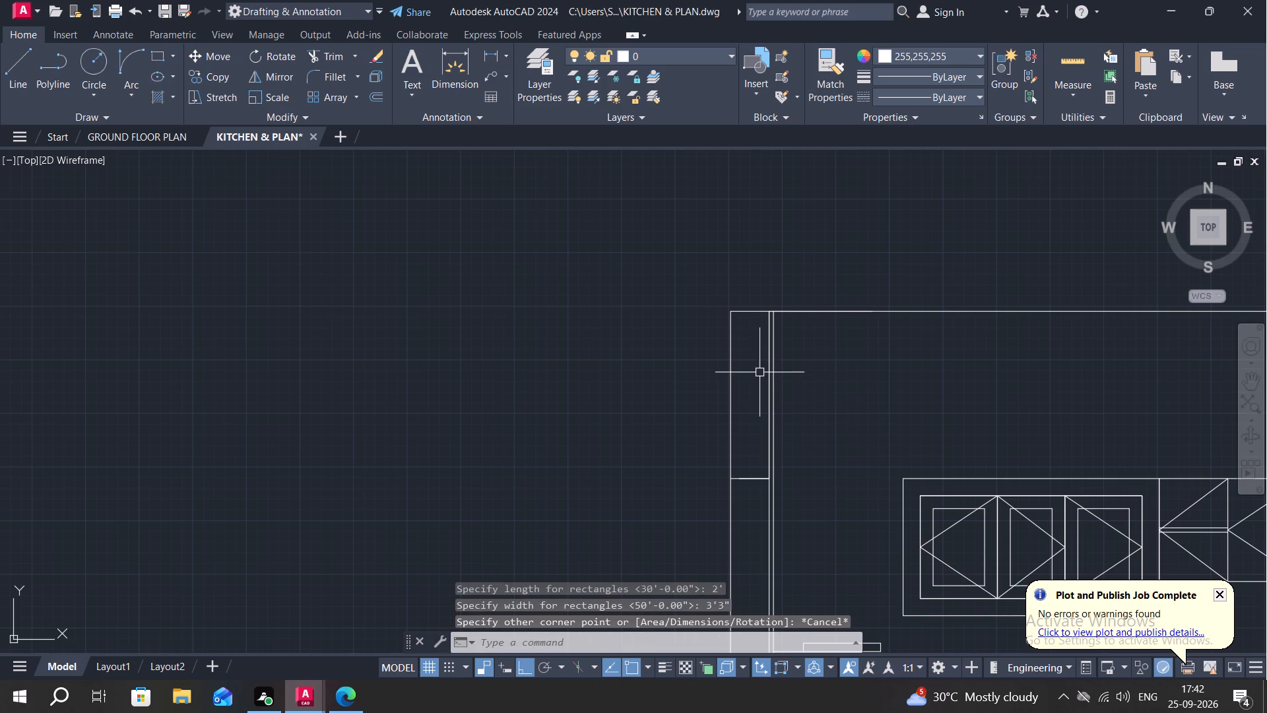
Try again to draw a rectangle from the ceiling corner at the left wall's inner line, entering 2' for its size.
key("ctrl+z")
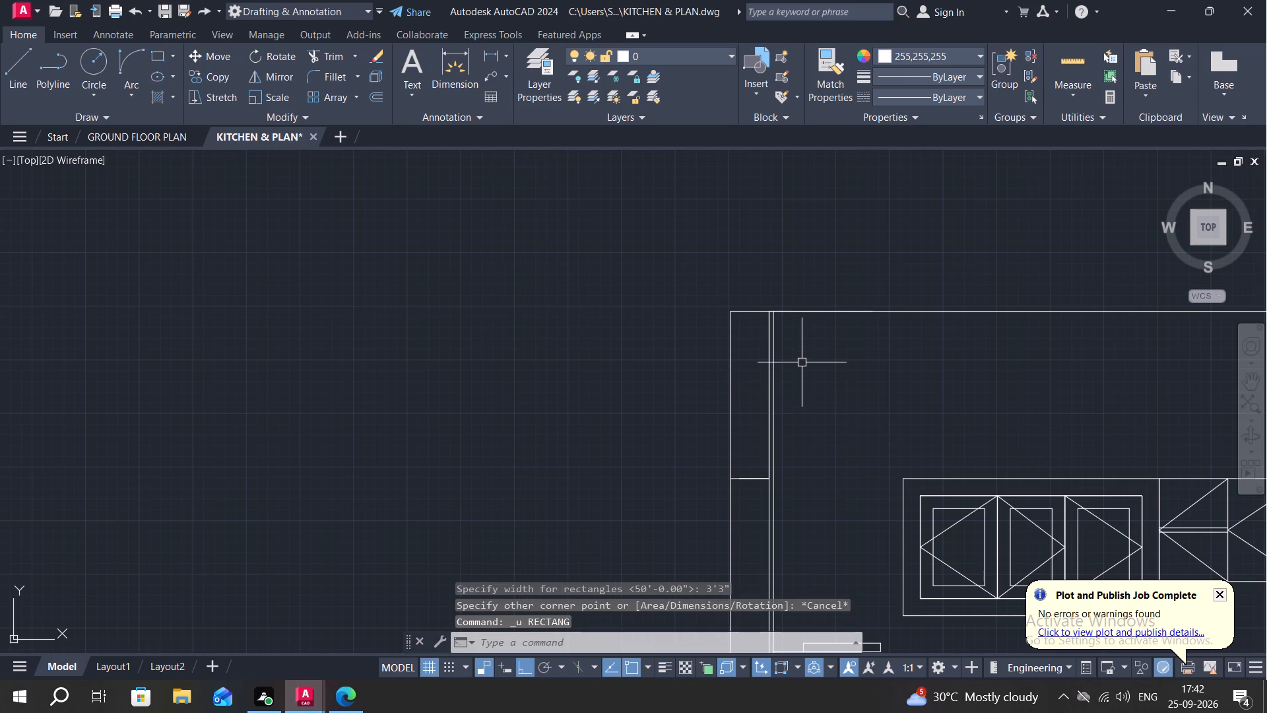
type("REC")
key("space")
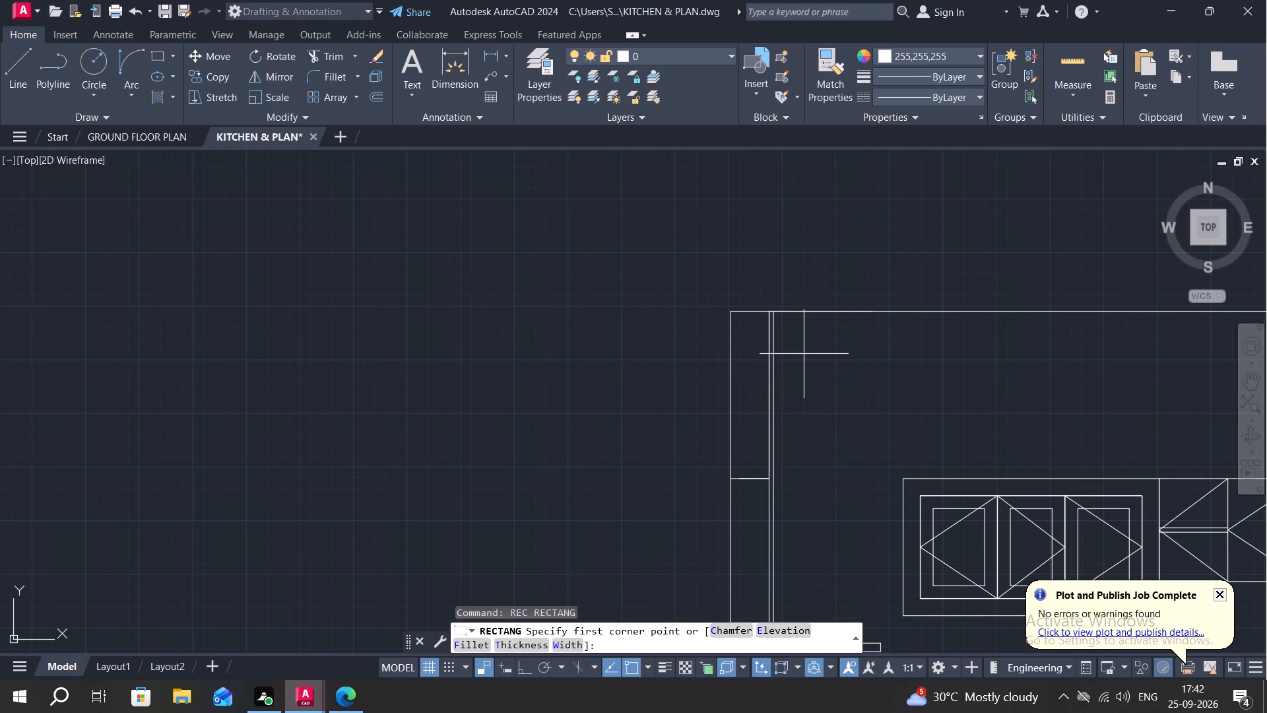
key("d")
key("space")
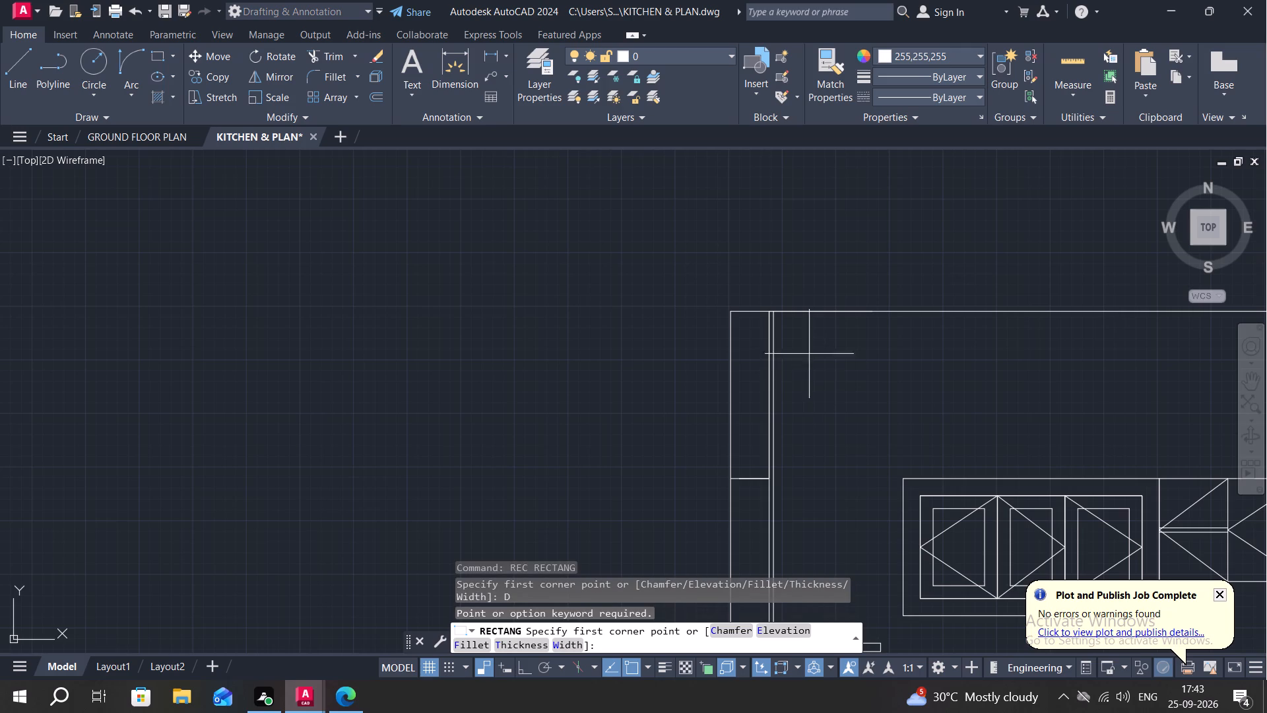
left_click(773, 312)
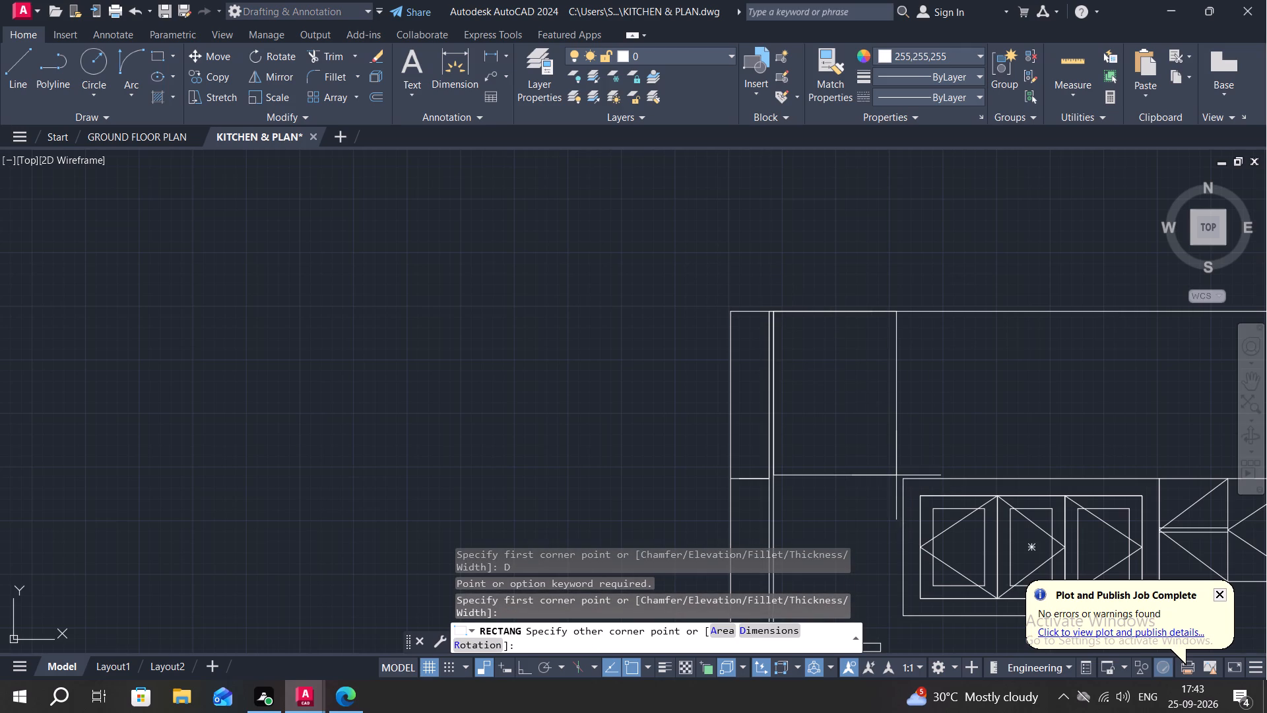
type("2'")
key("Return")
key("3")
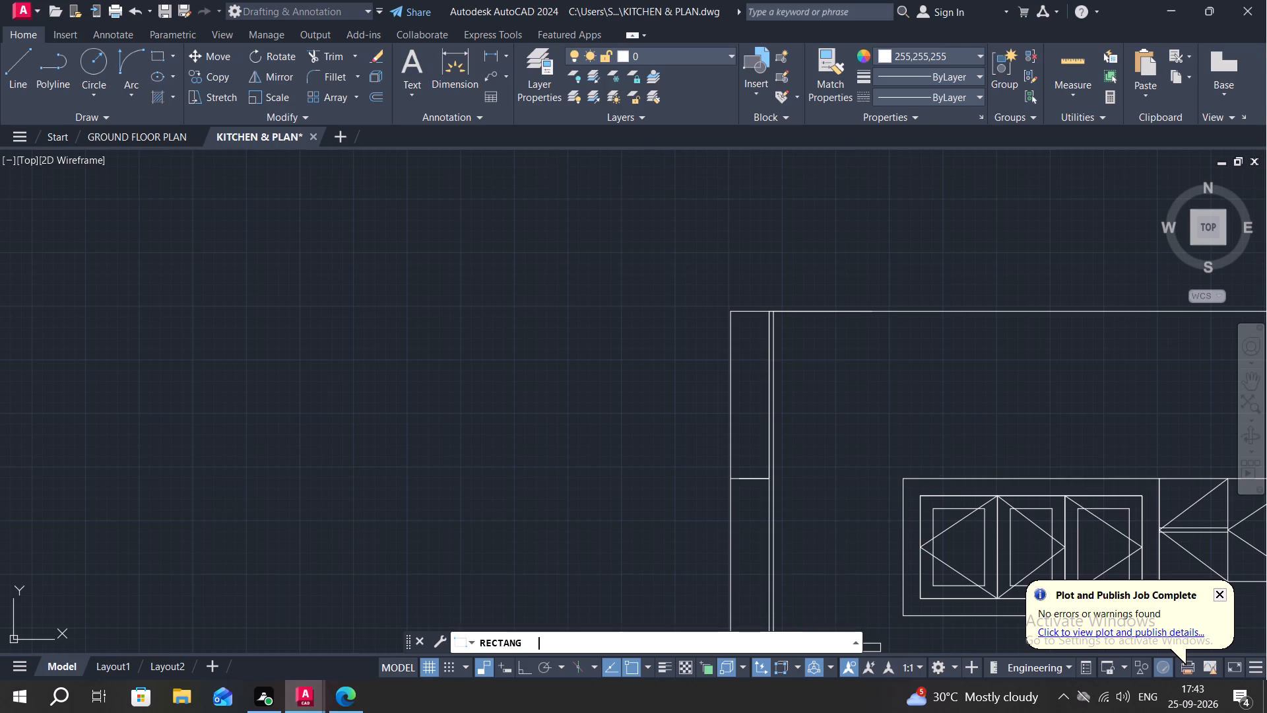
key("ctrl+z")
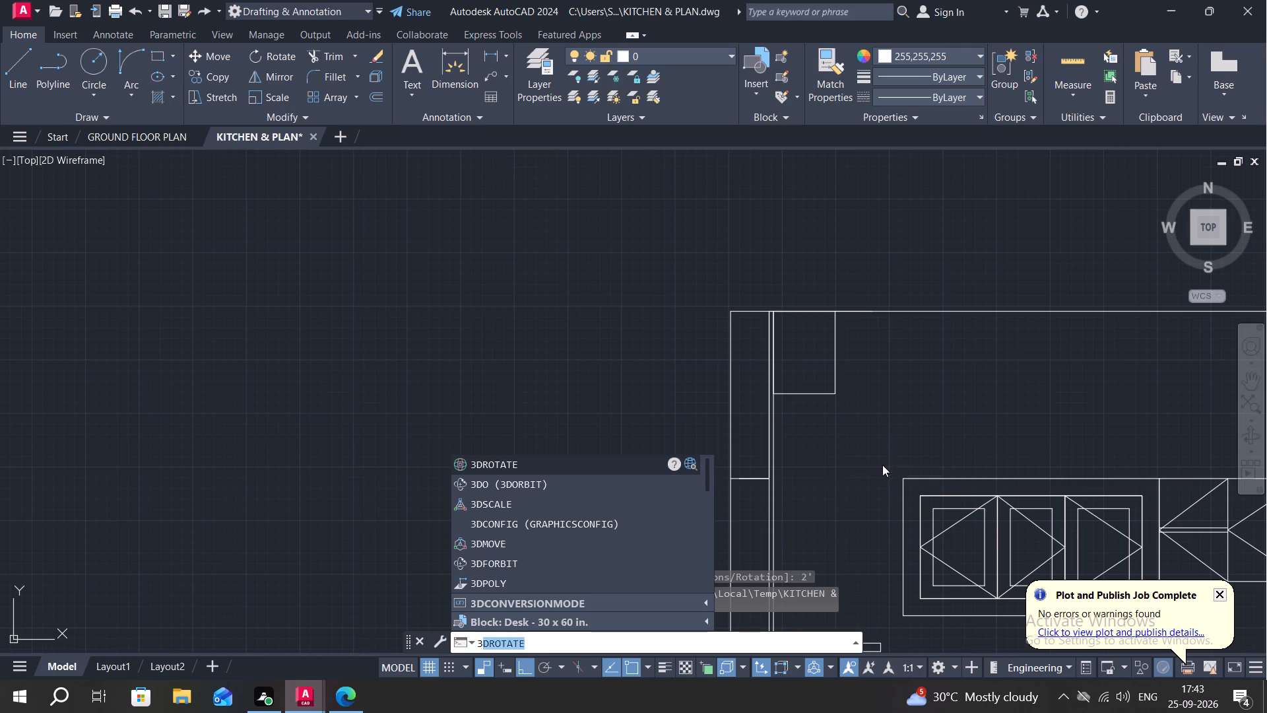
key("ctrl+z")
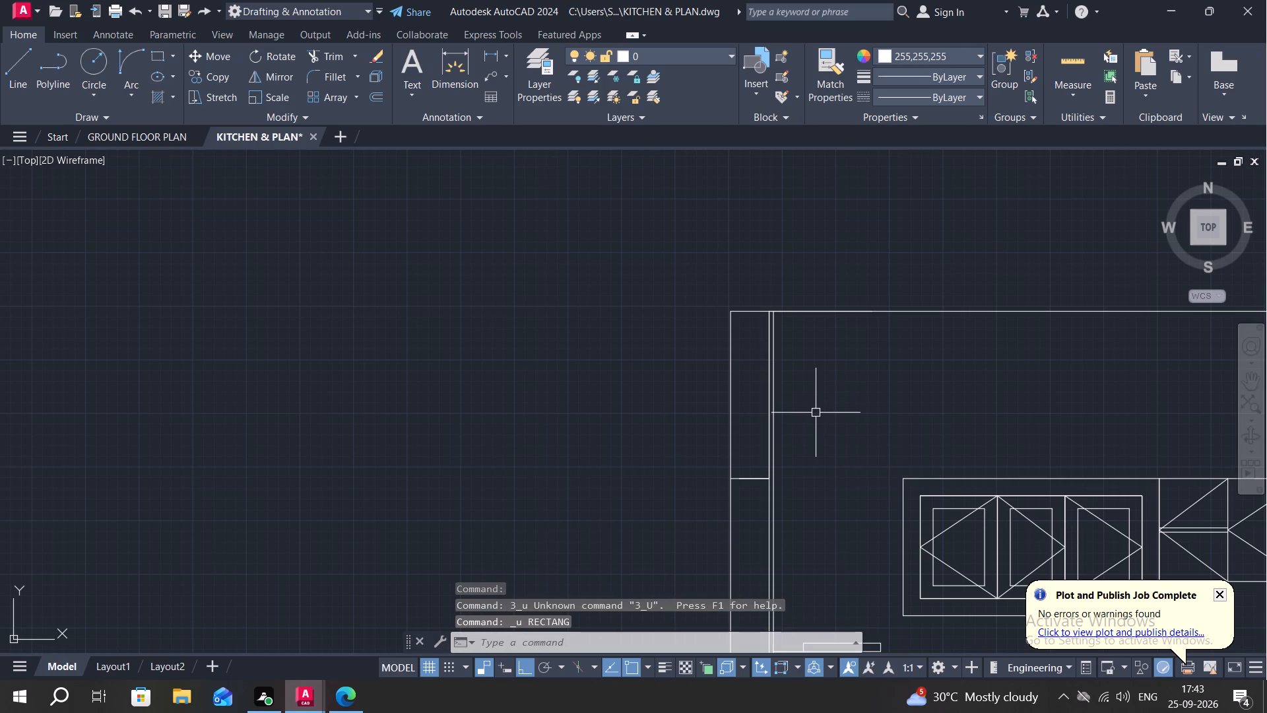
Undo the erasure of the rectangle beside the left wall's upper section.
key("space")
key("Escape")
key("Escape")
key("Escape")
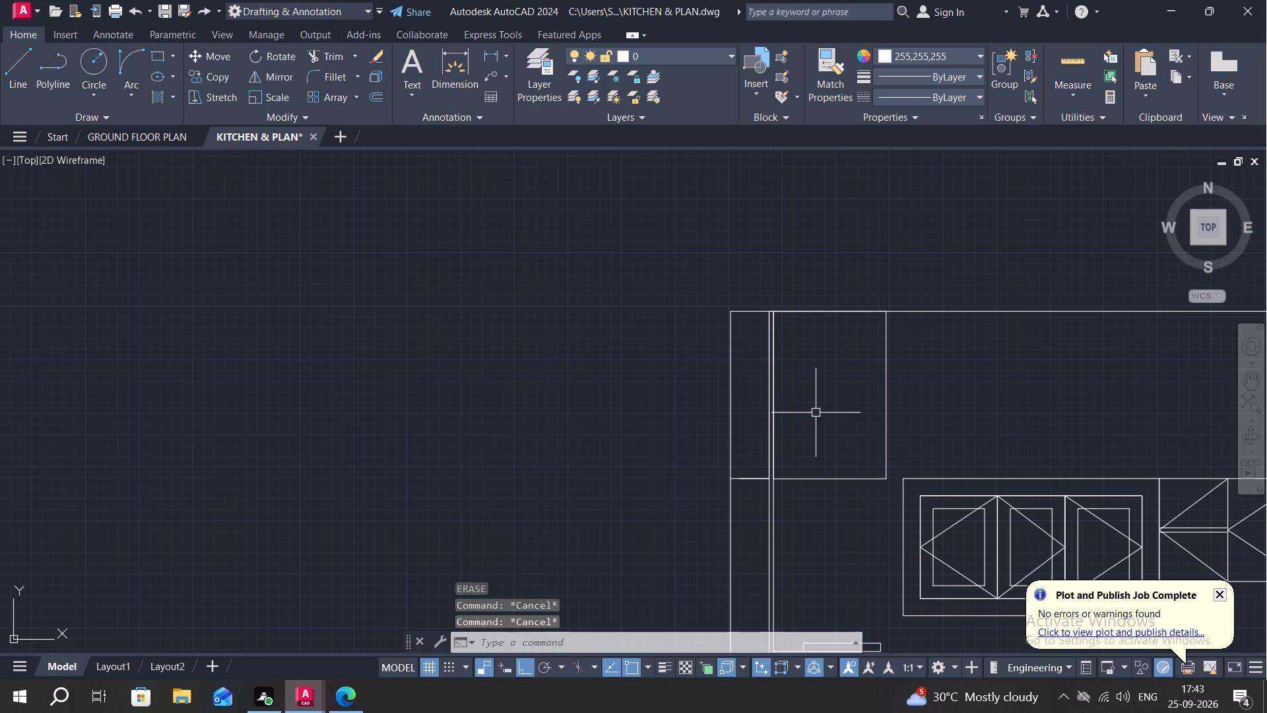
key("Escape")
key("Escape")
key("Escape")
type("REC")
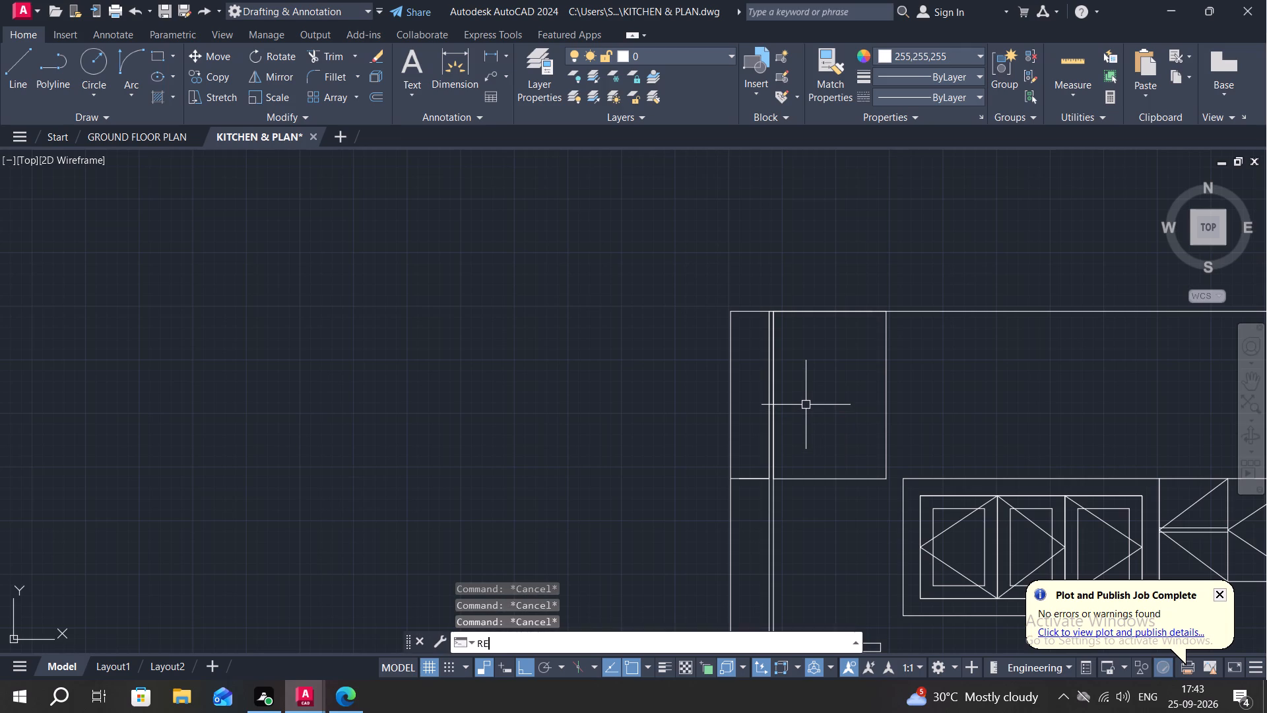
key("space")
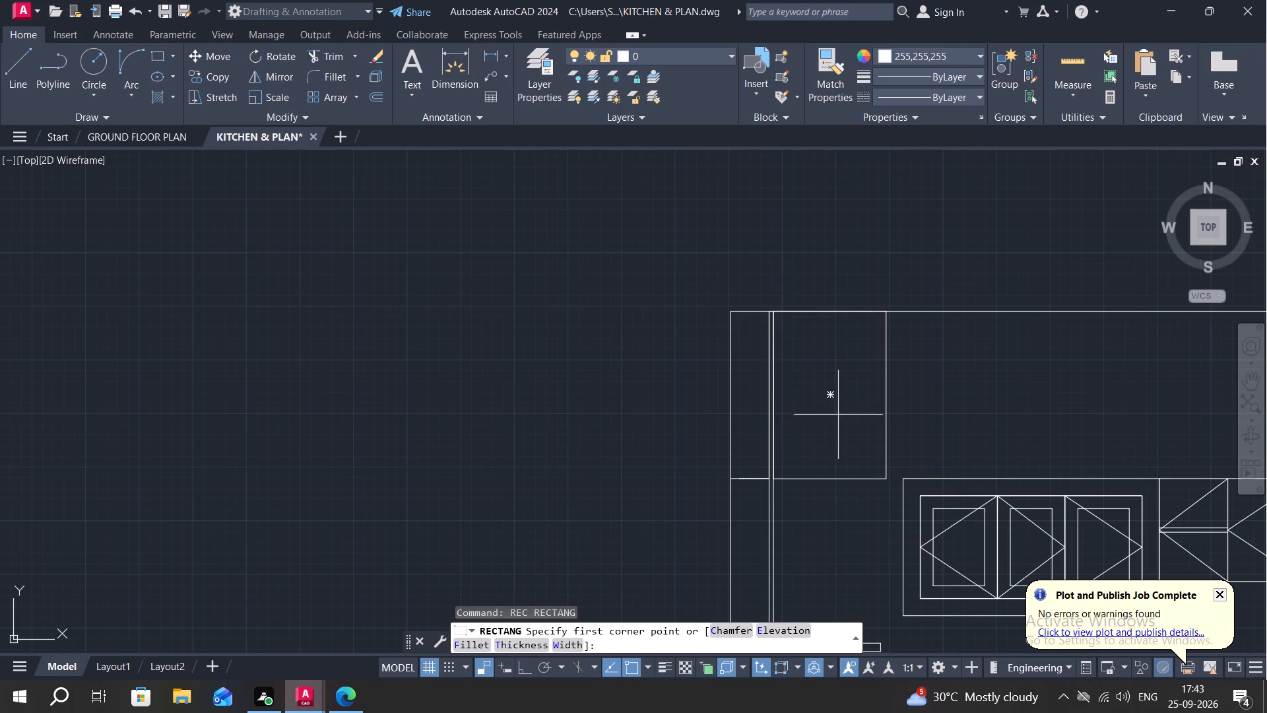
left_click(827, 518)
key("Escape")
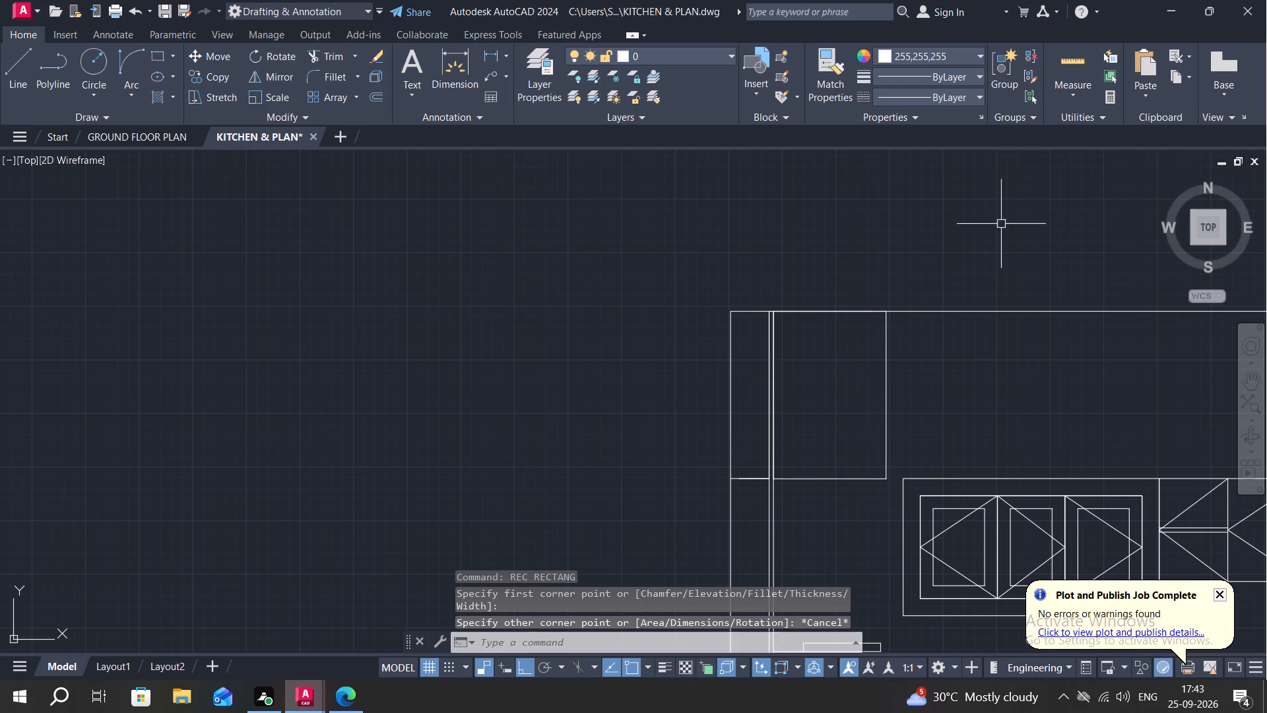
Measure the width and height of the rectangle below the ceiling beside the left wall.
left_click(1076, 58)
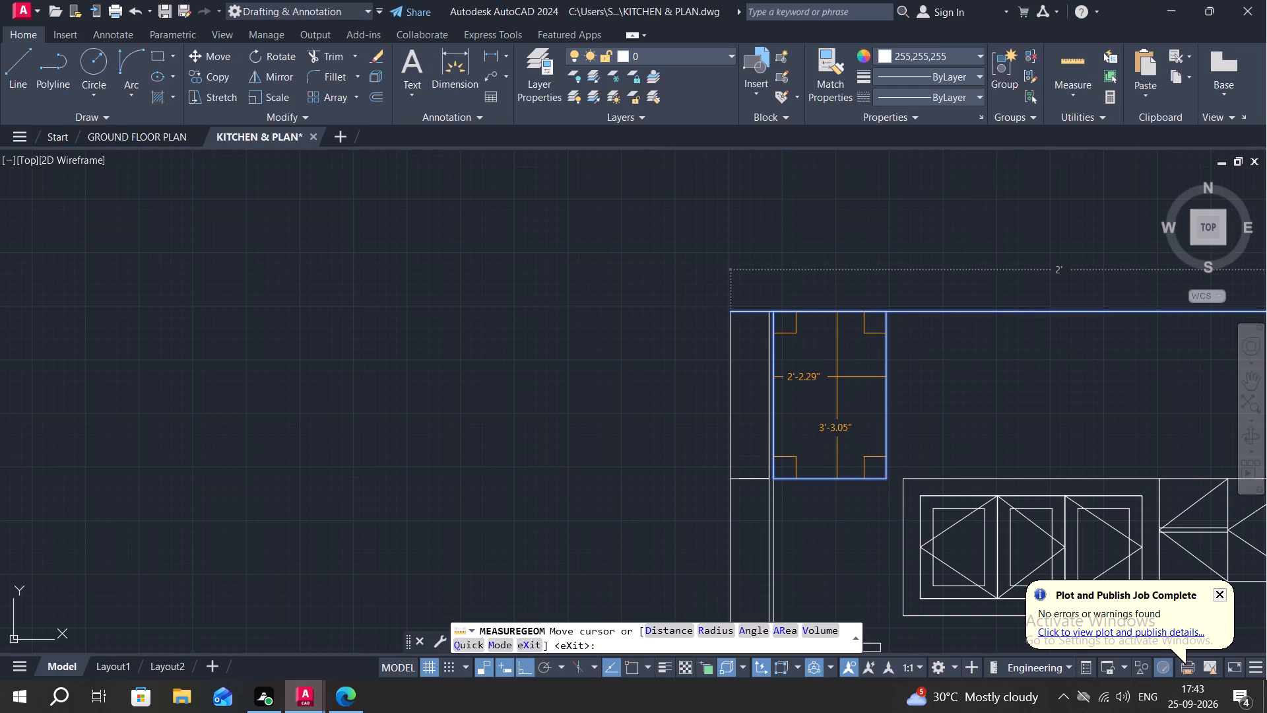
key("Escape")
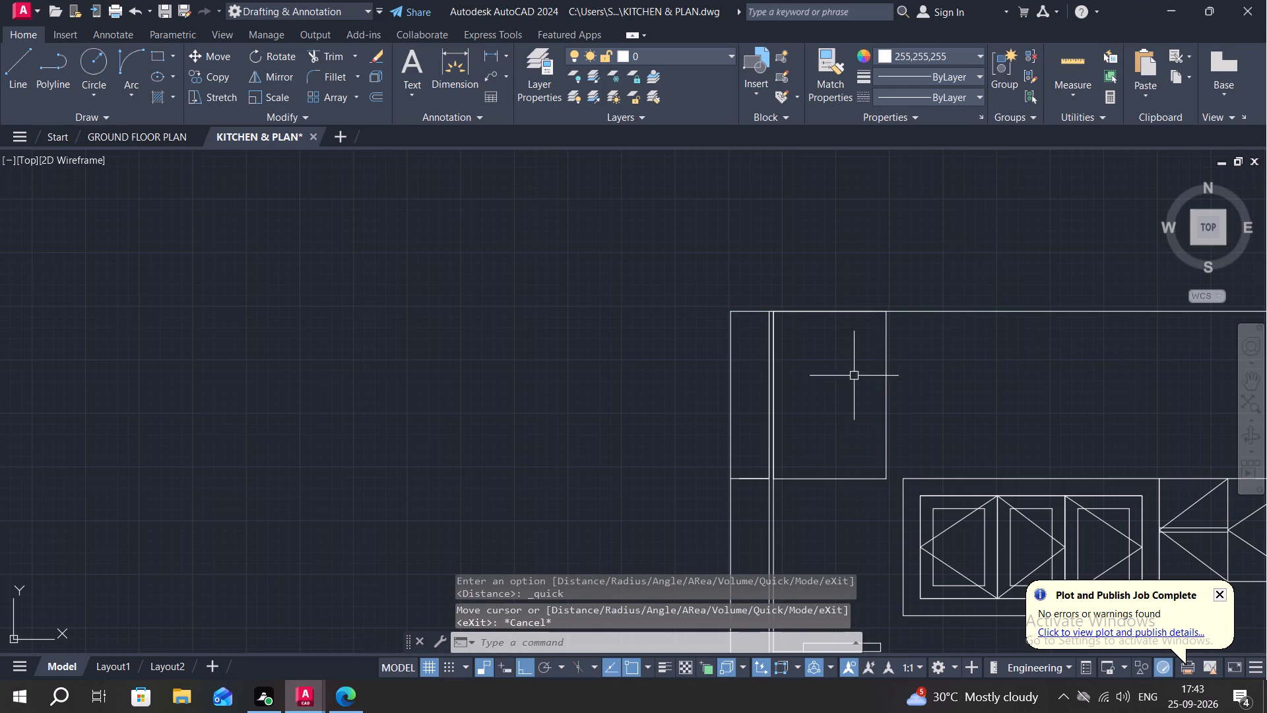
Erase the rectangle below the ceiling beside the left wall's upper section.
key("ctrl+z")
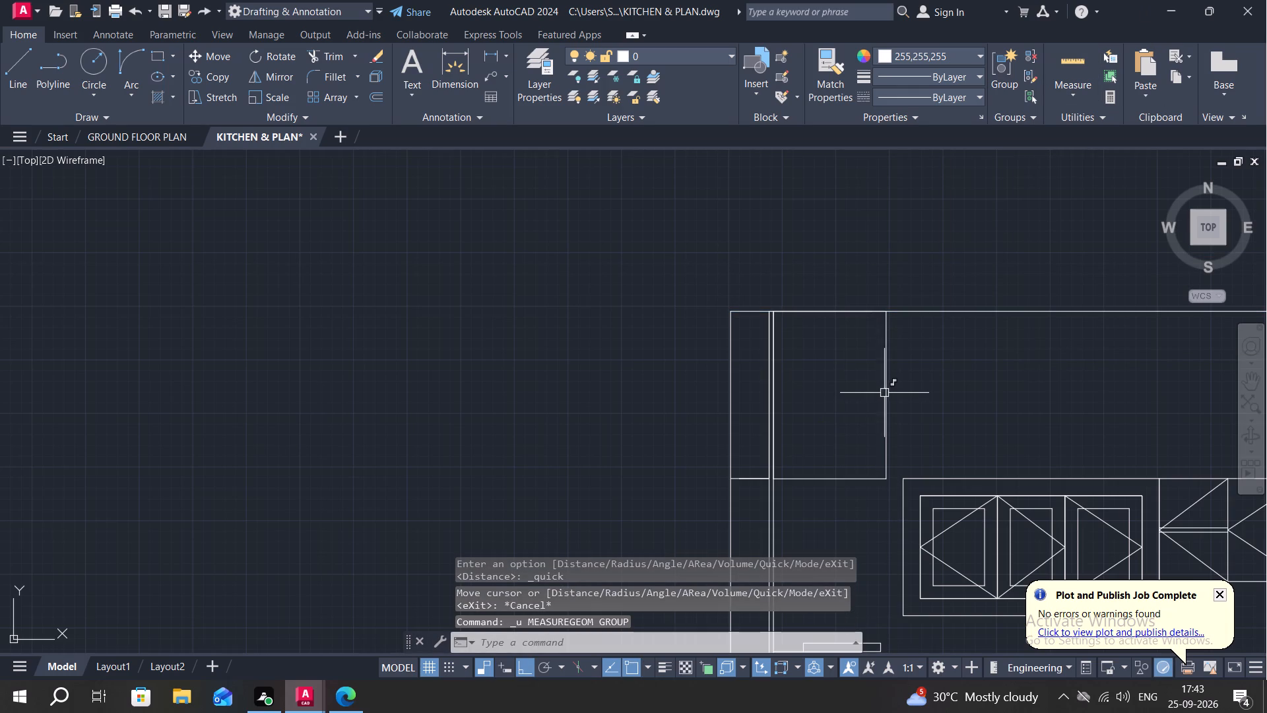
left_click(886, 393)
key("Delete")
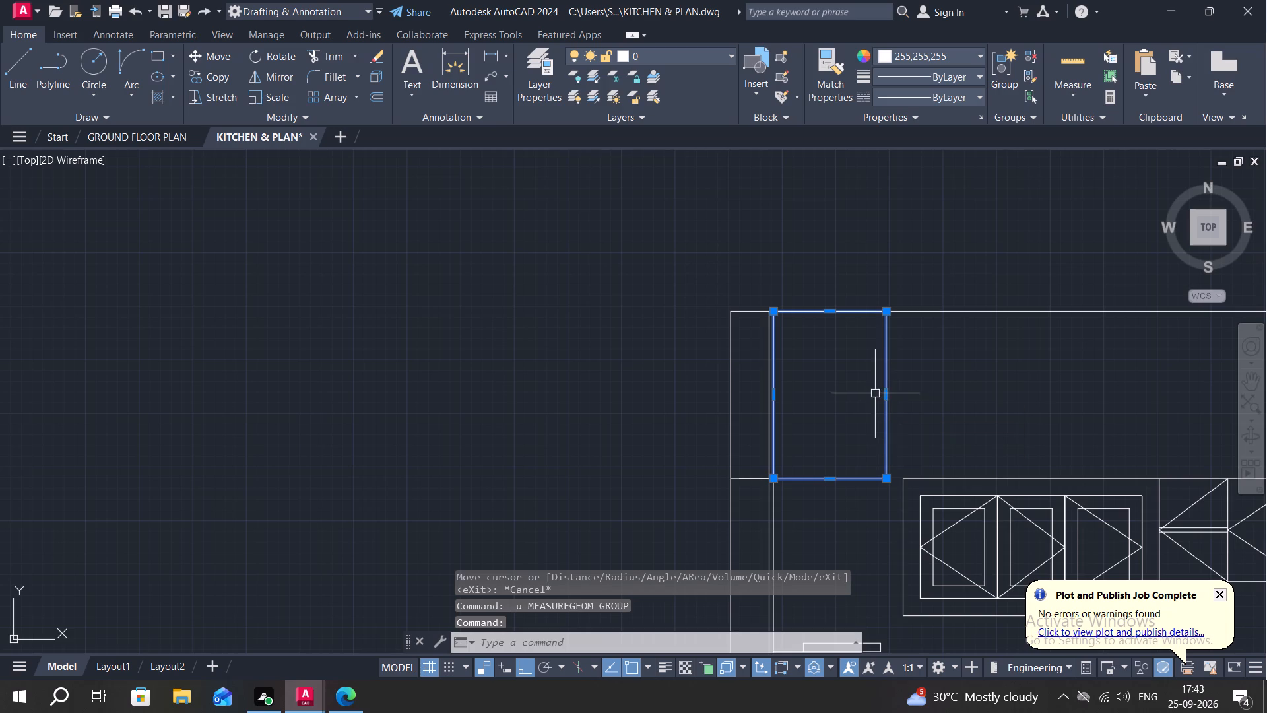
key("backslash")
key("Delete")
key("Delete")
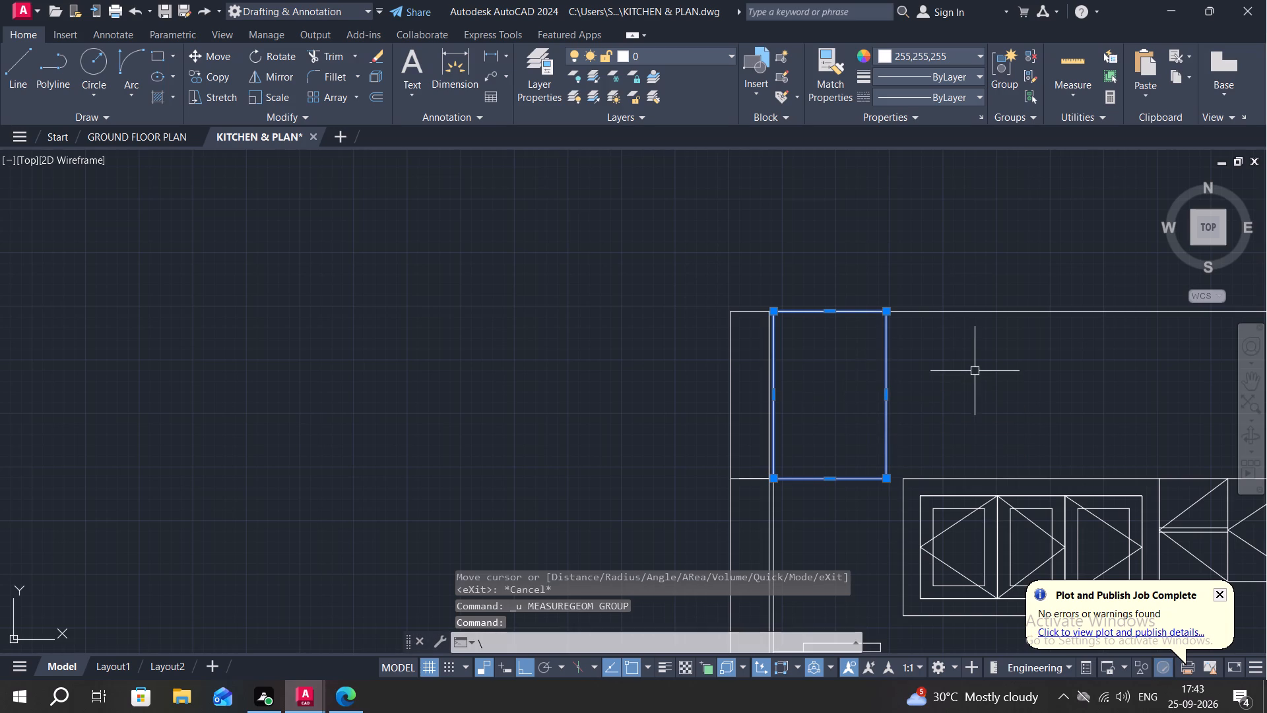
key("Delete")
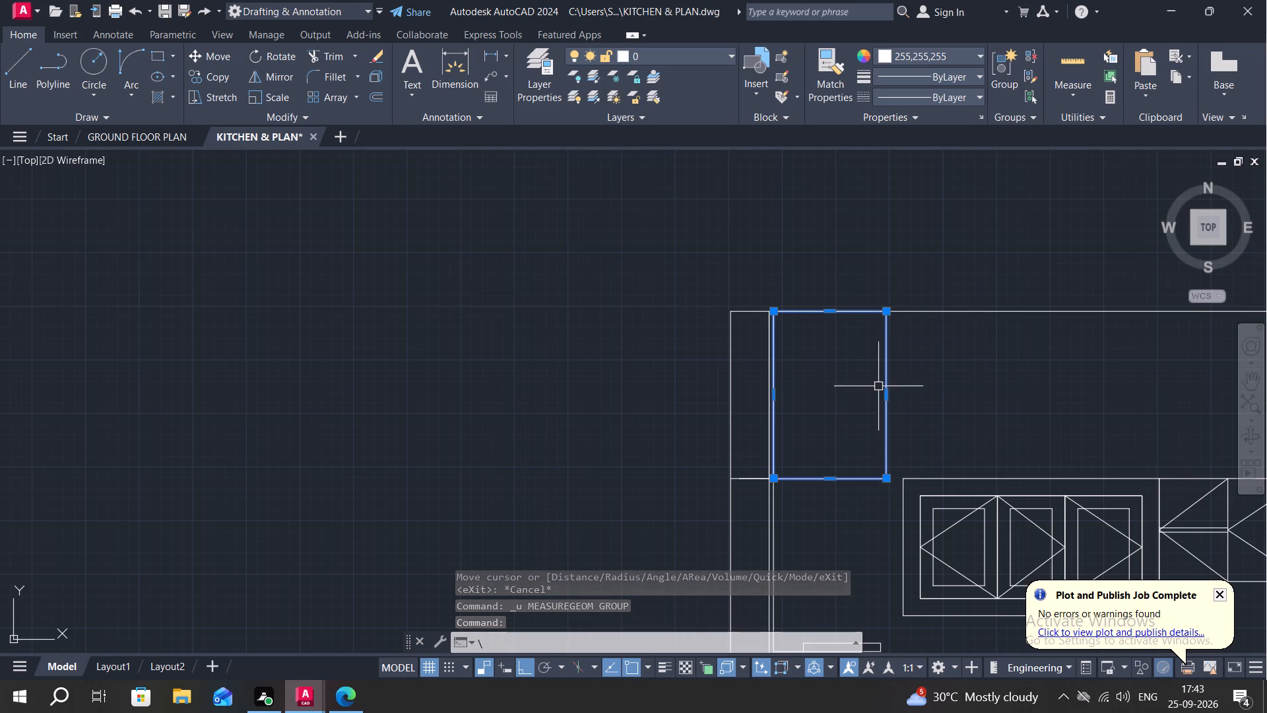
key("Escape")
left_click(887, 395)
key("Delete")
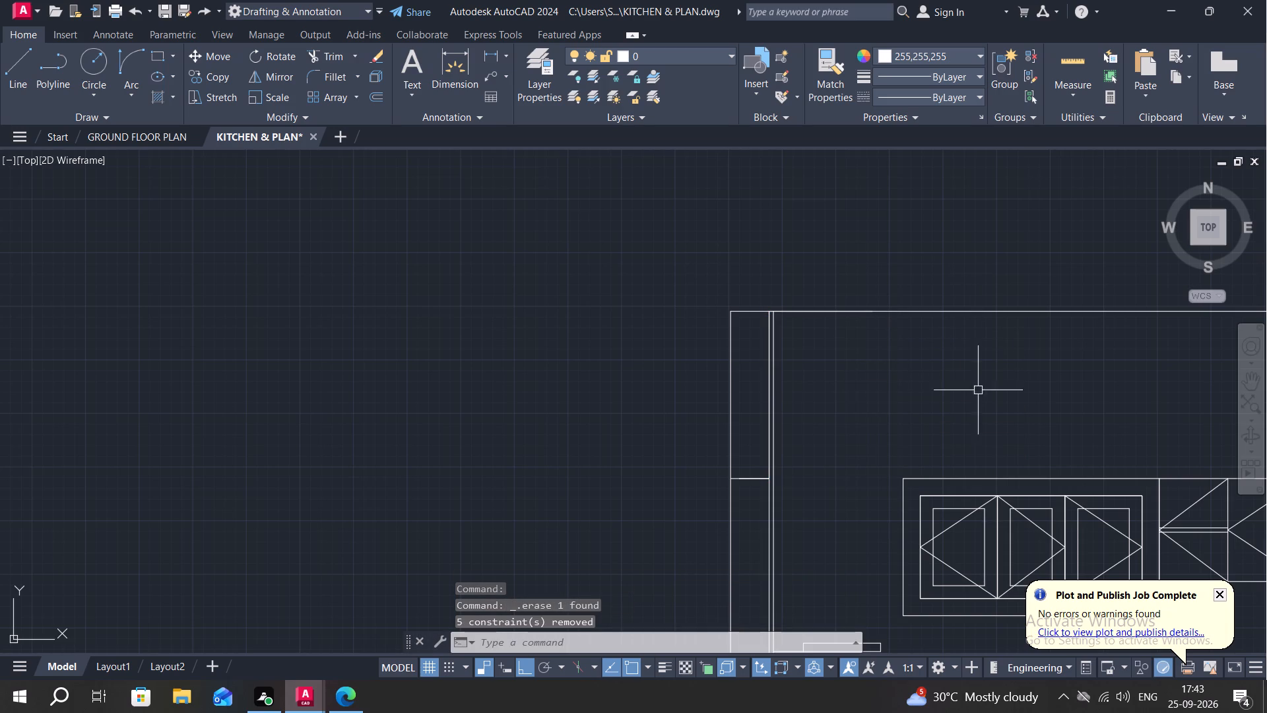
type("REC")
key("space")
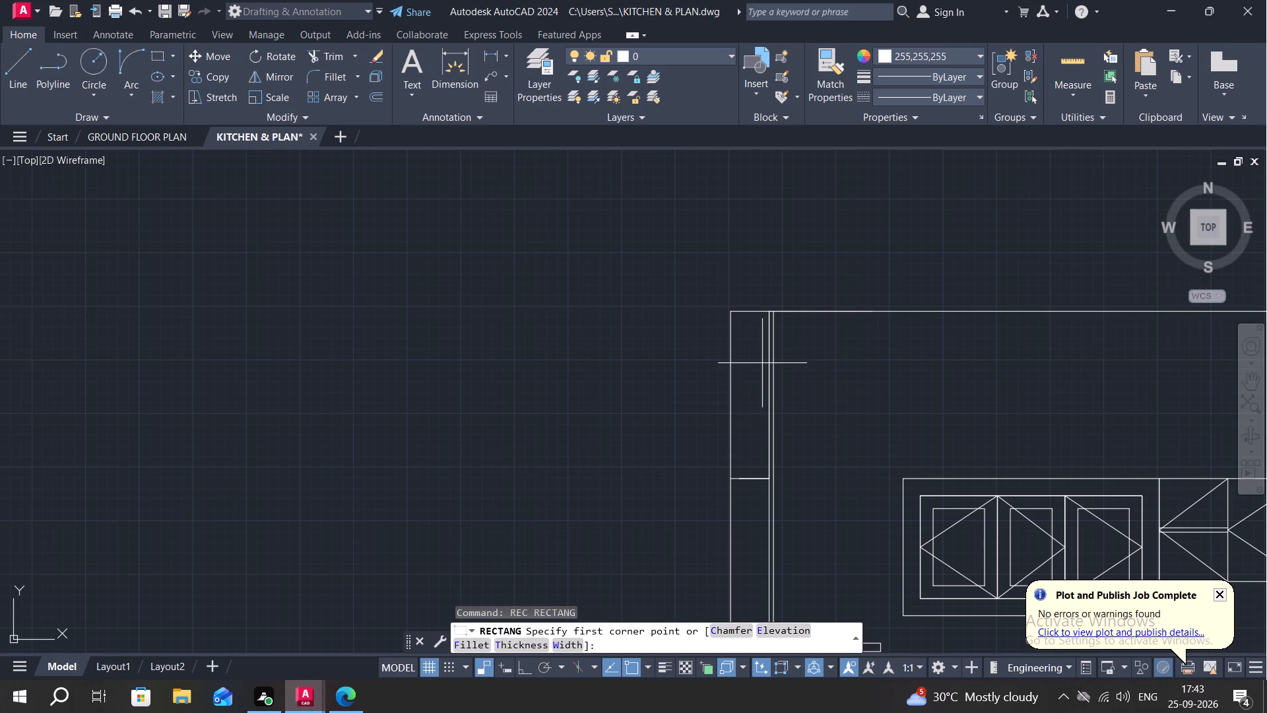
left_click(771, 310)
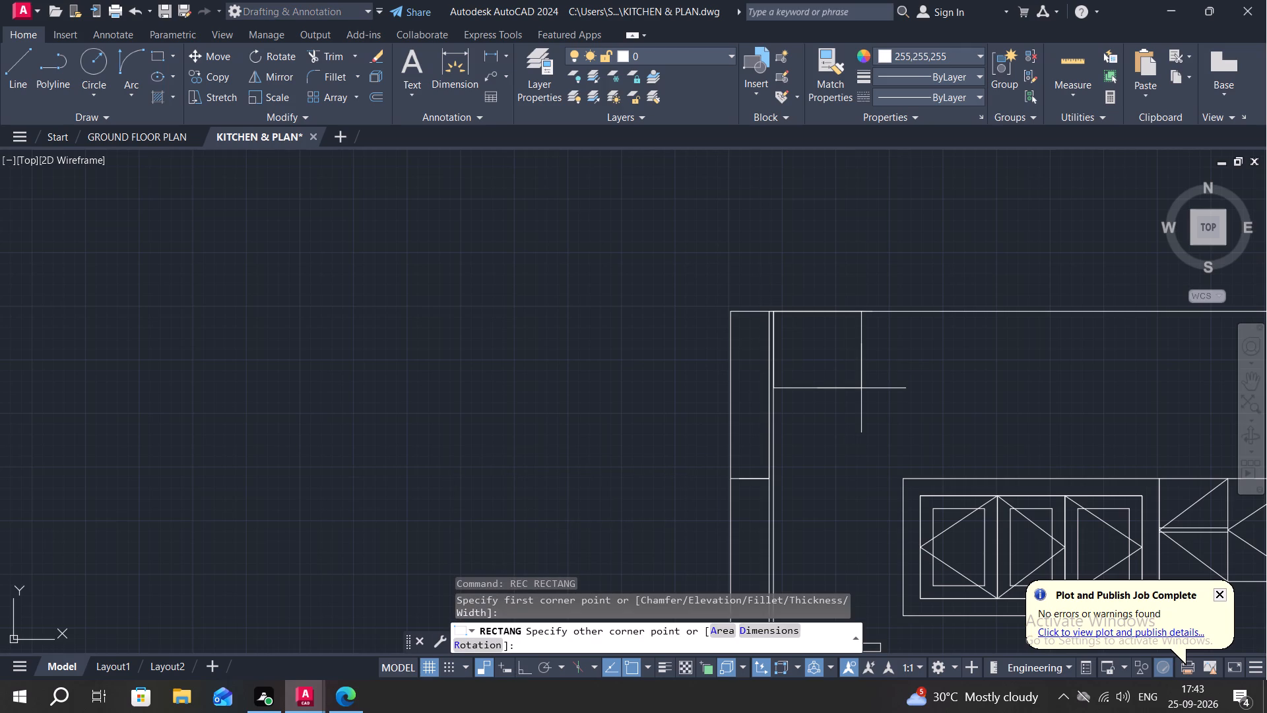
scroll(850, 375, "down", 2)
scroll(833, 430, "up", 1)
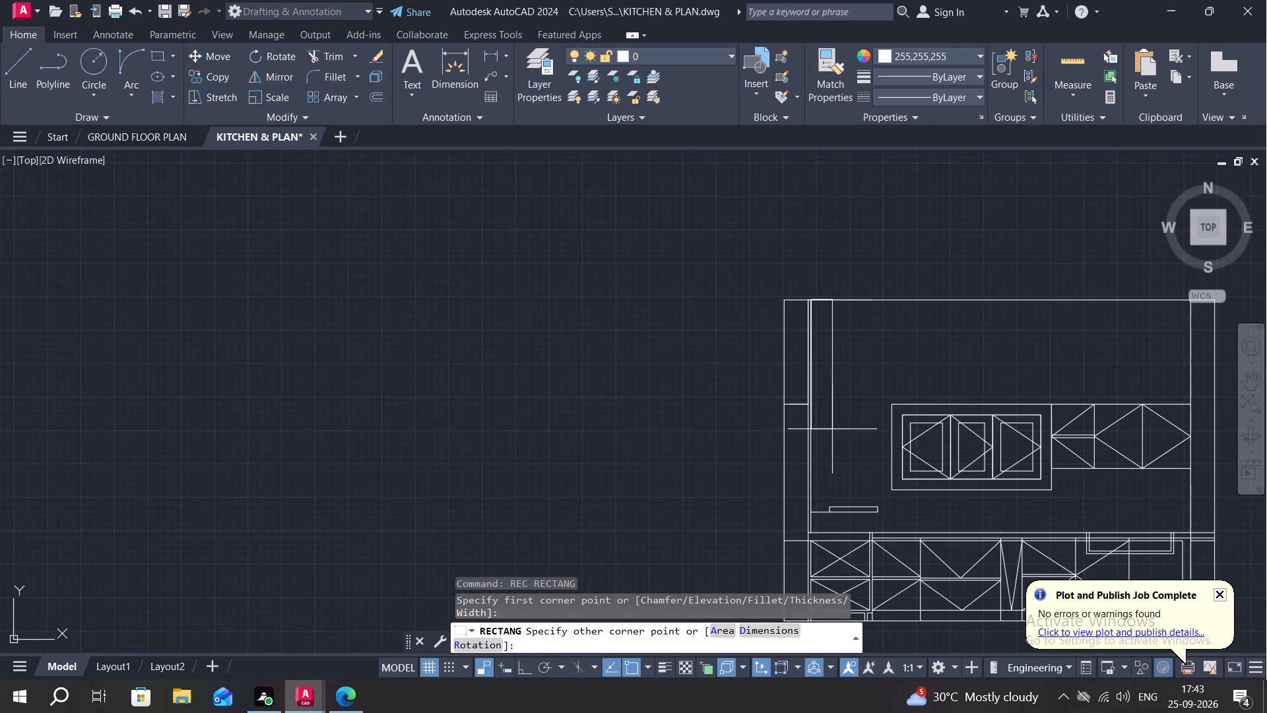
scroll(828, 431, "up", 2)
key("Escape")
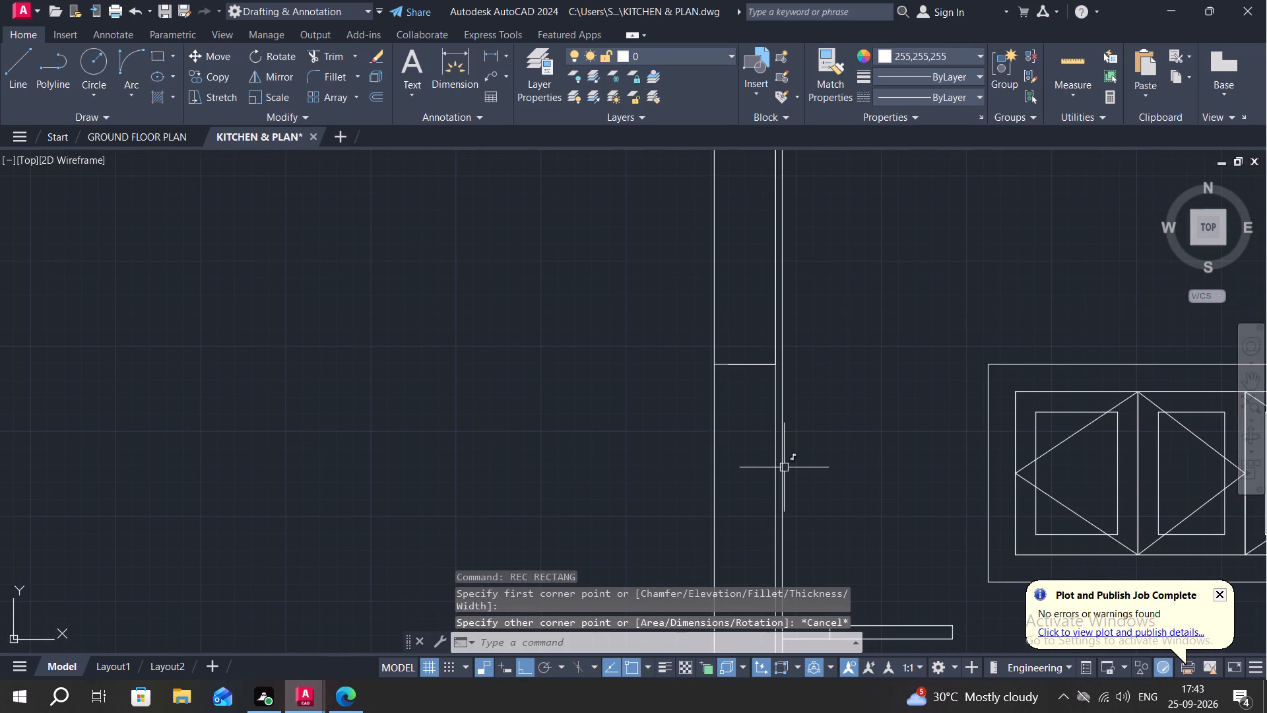
Erase the vertical line running close beside the left wall's inner face, from the ceiling down to the countertop.
left_click(784, 467)
scroll(898, 419, "down", 2)
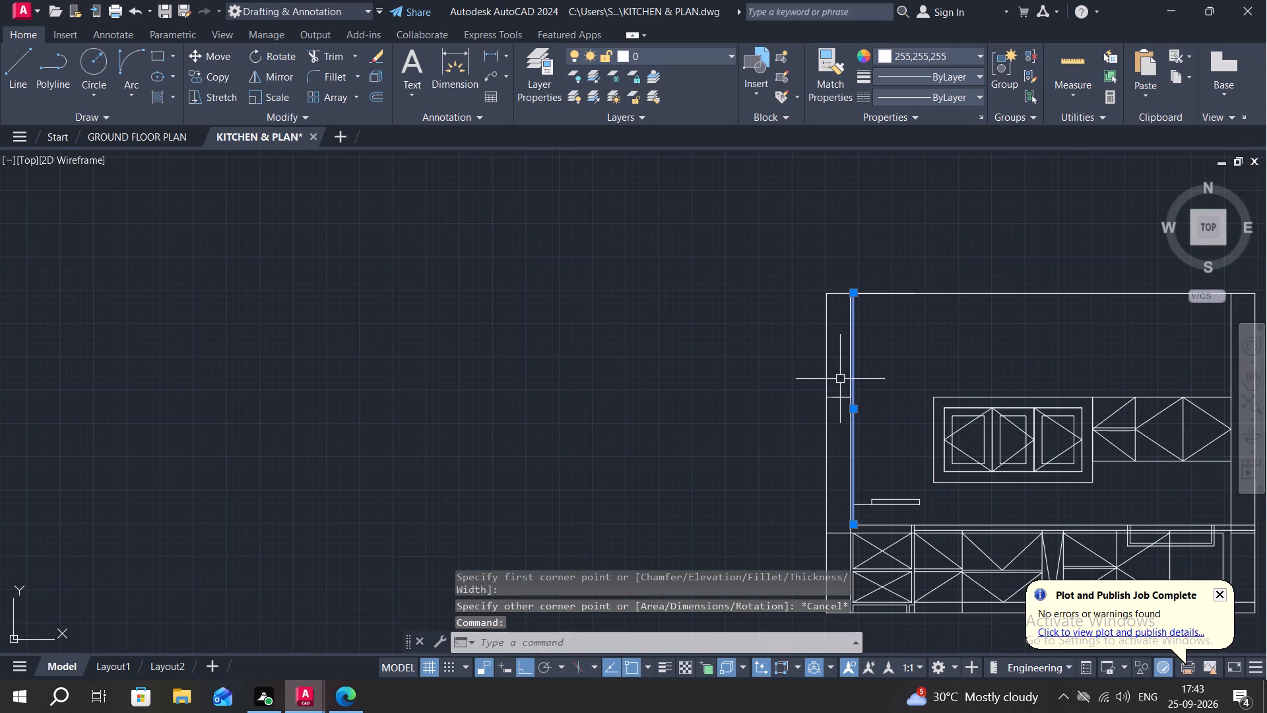
key("Delete")
Erase the short horizontal line between the left wall and the thin rectangle above the countertop.
scroll(882, 522, "up", 3)
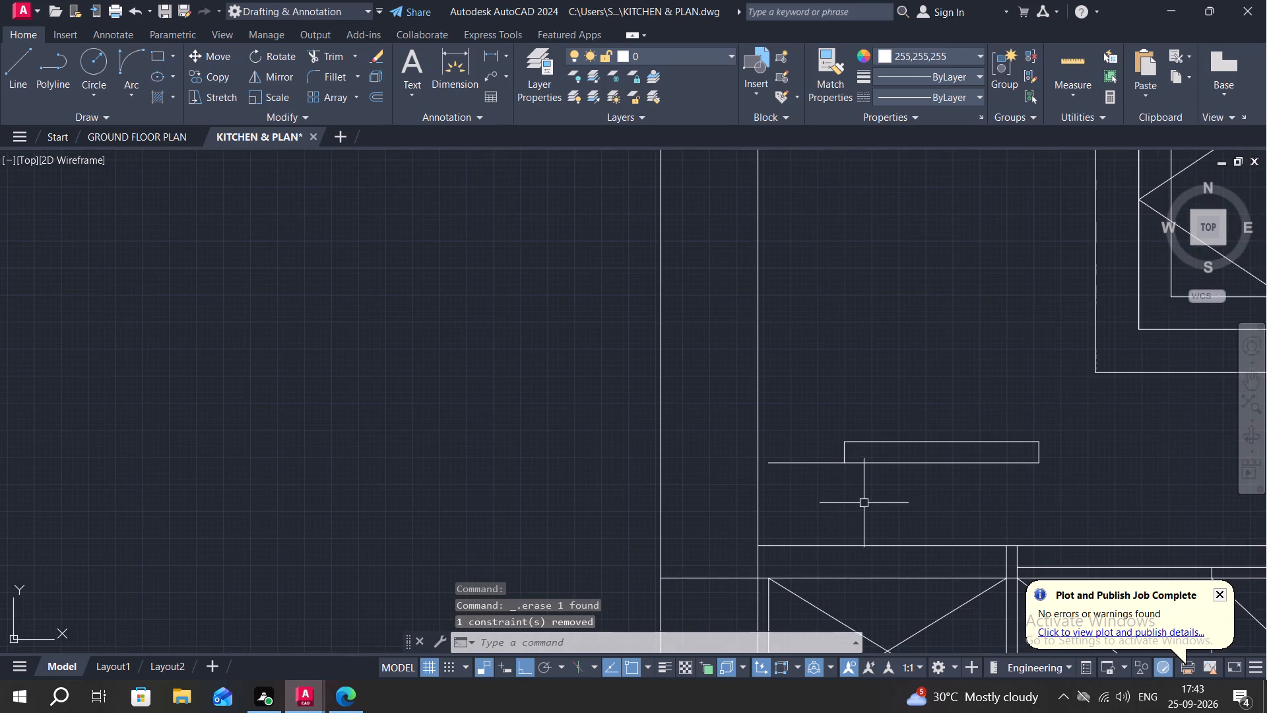
scroll(822, 477, "up", 2)
left_click(812, 444)
scroll(804, 430, "down", 3)
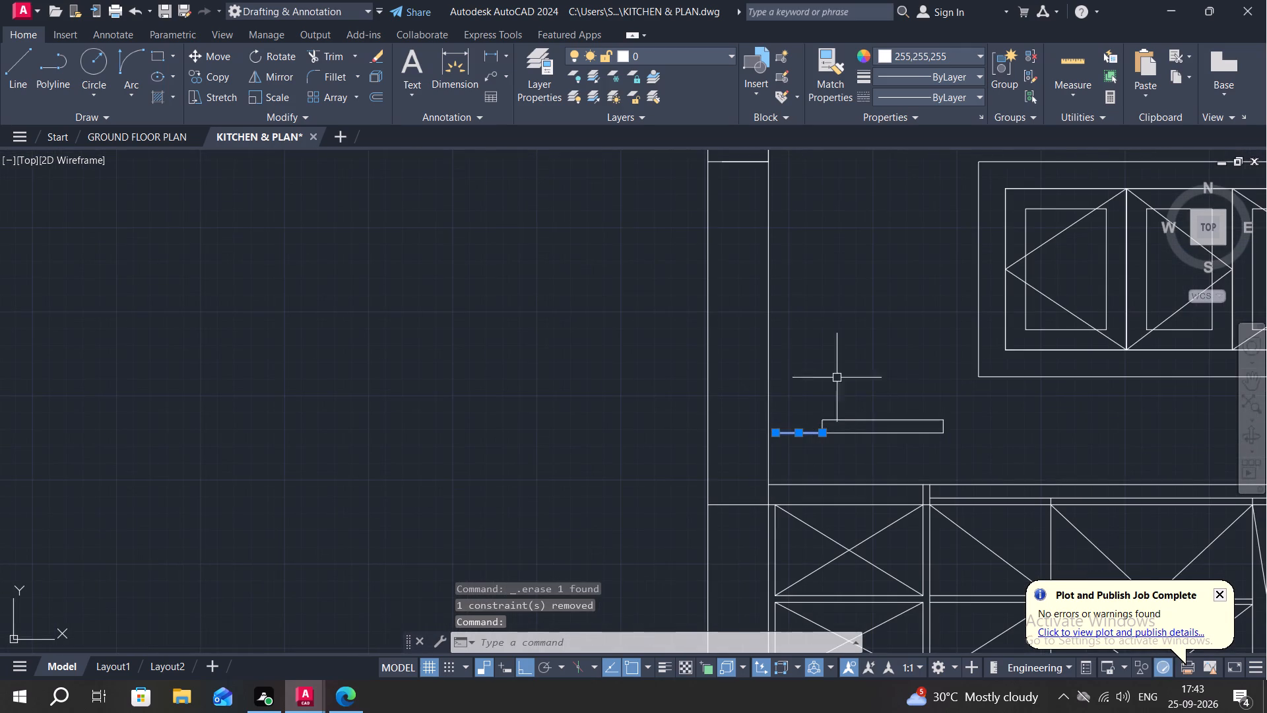
key("Delete")
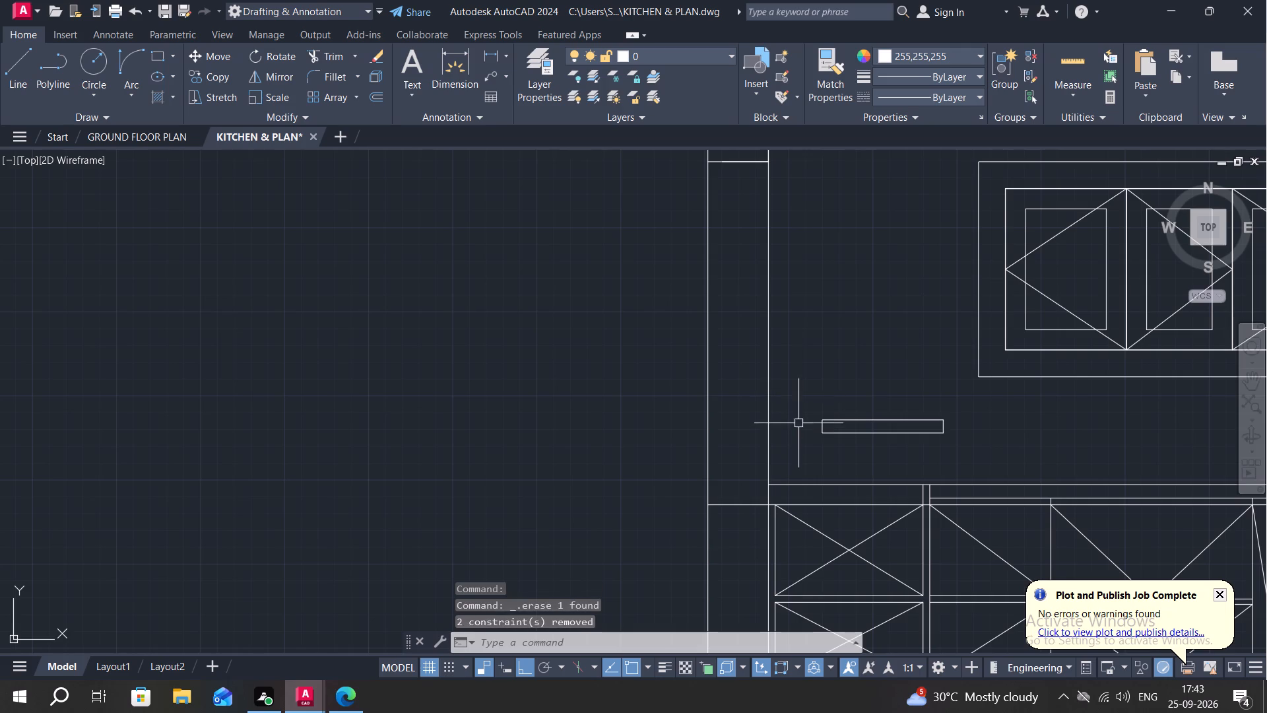
Draw a 7" horizontal line from the left wall's inner face toward the thin rectangle above the countertop.
scroll(780, 428, "up", 1)
type("L")
key("space")
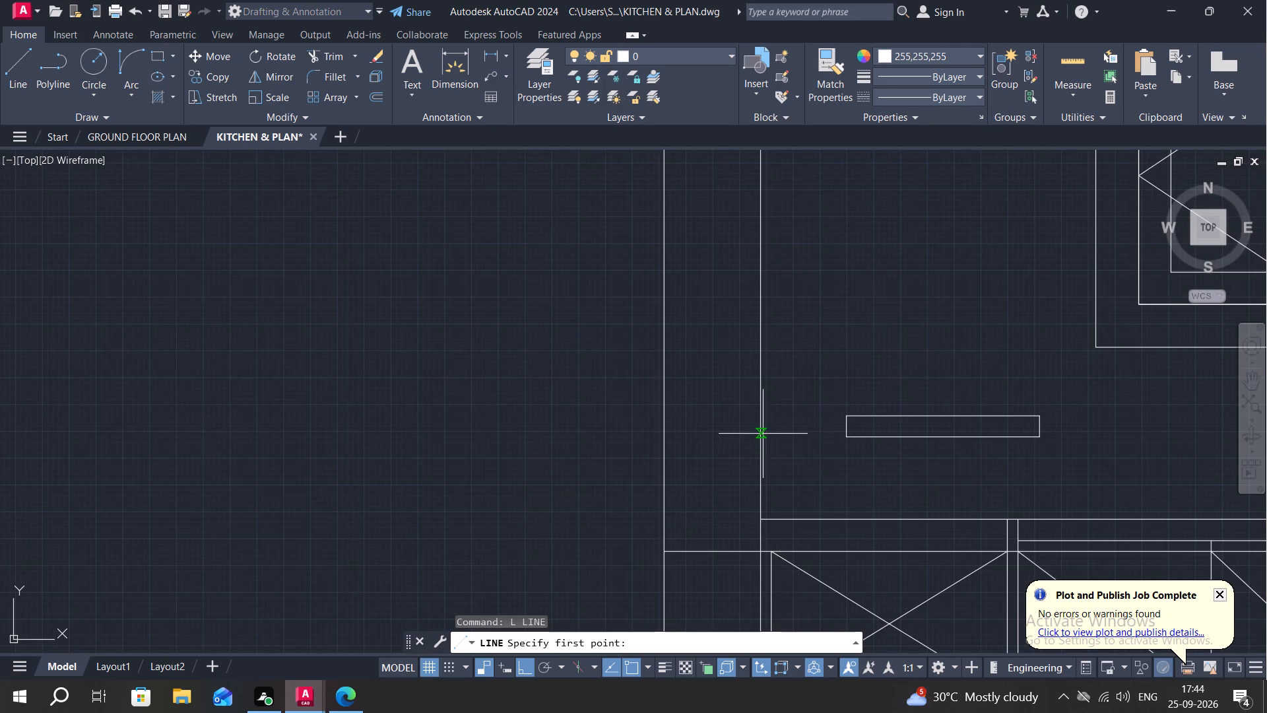
left_click(761, 435)
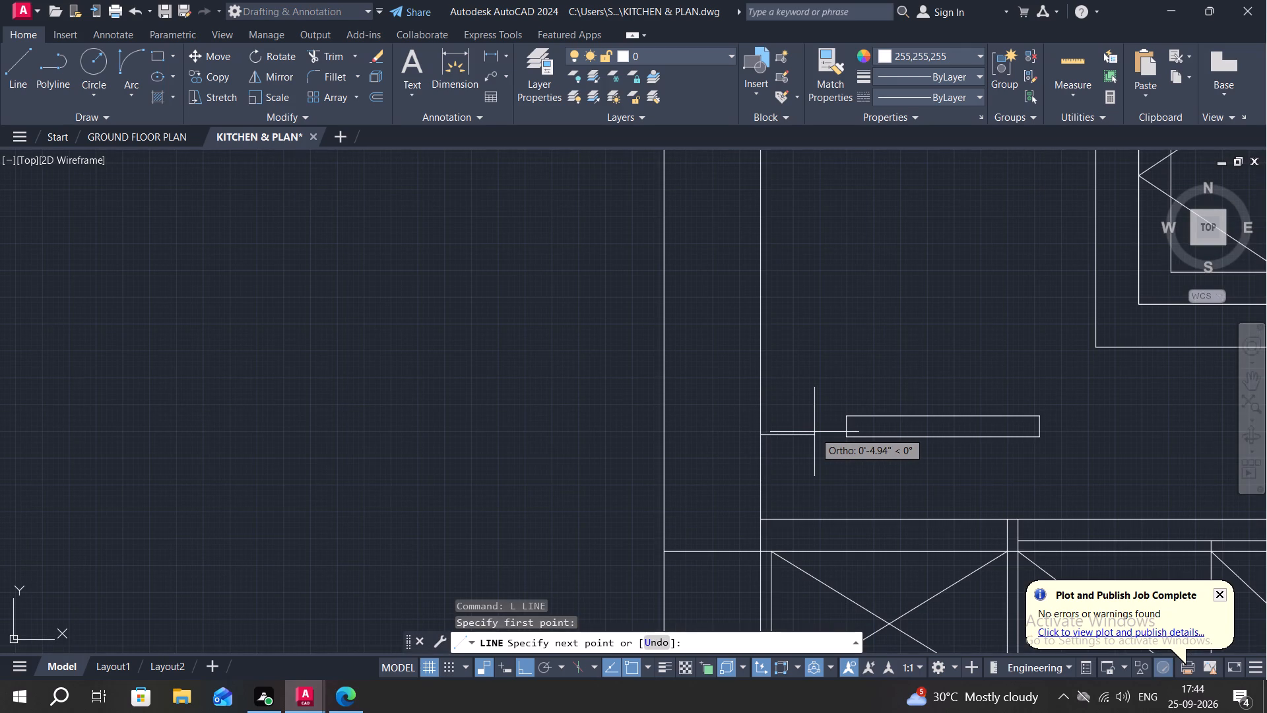
type("7\"")
key("Return")
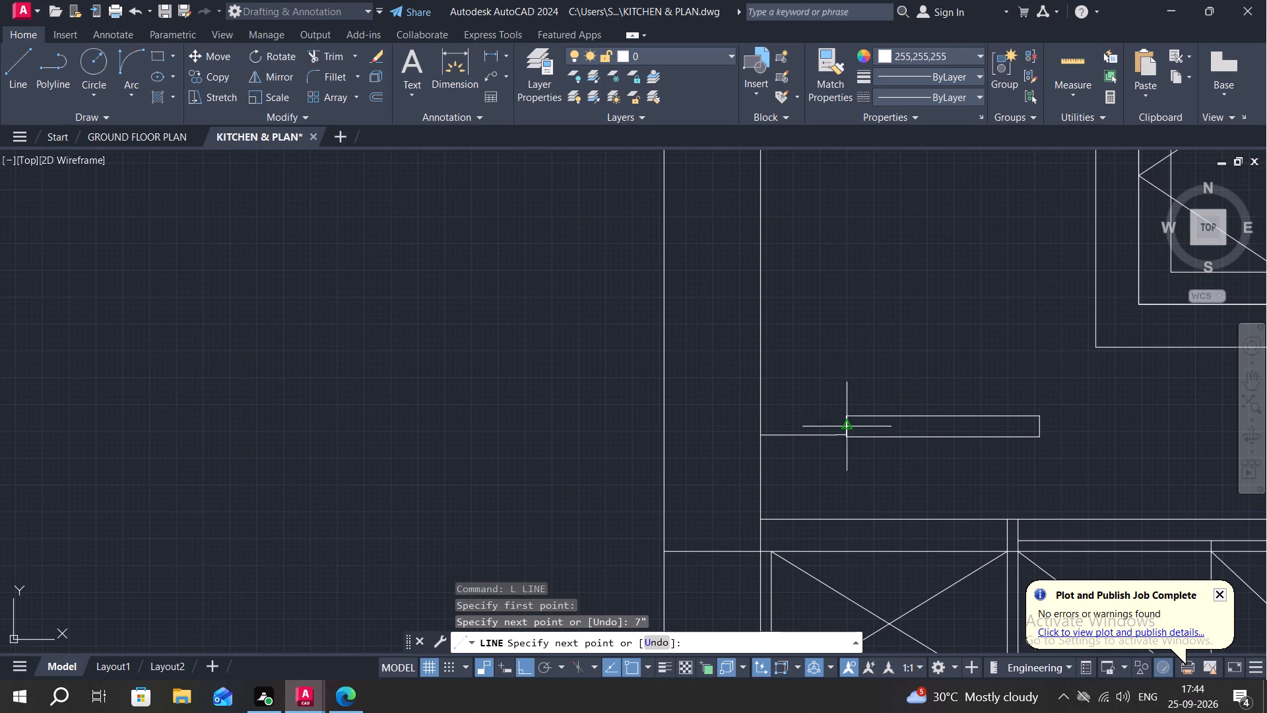
scroll(837, 415, "up", 1)
key("Escape")
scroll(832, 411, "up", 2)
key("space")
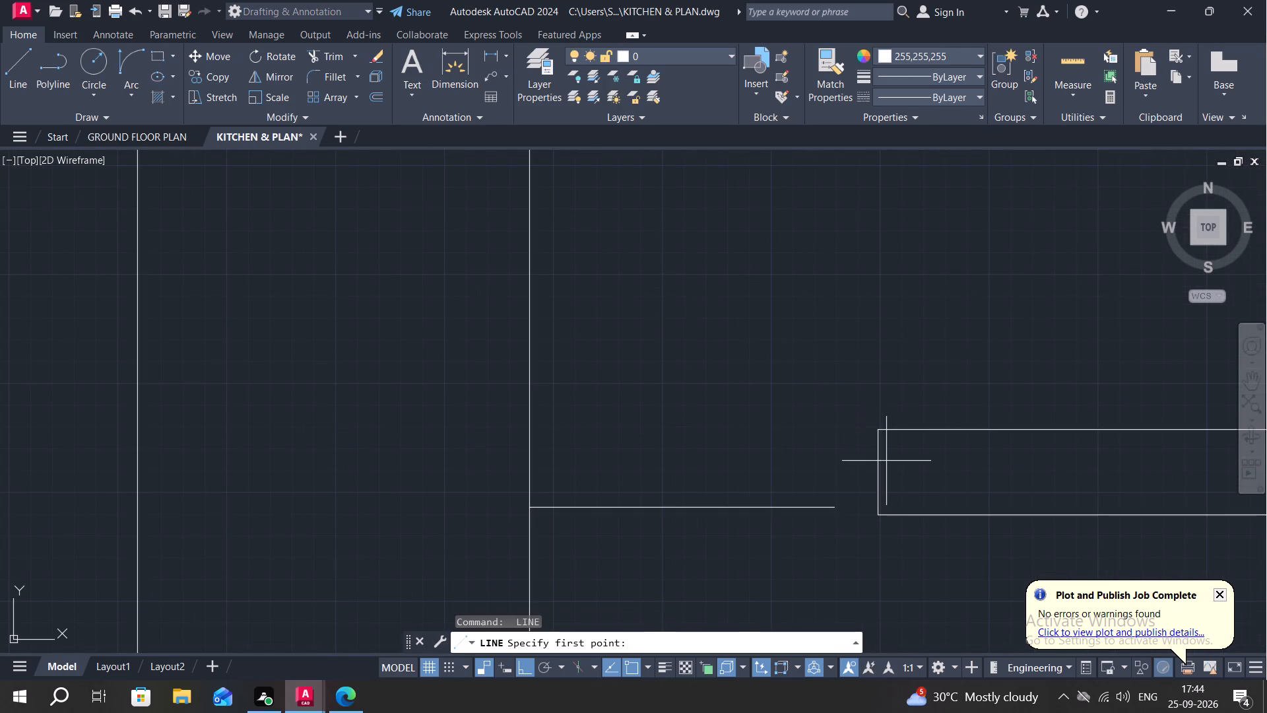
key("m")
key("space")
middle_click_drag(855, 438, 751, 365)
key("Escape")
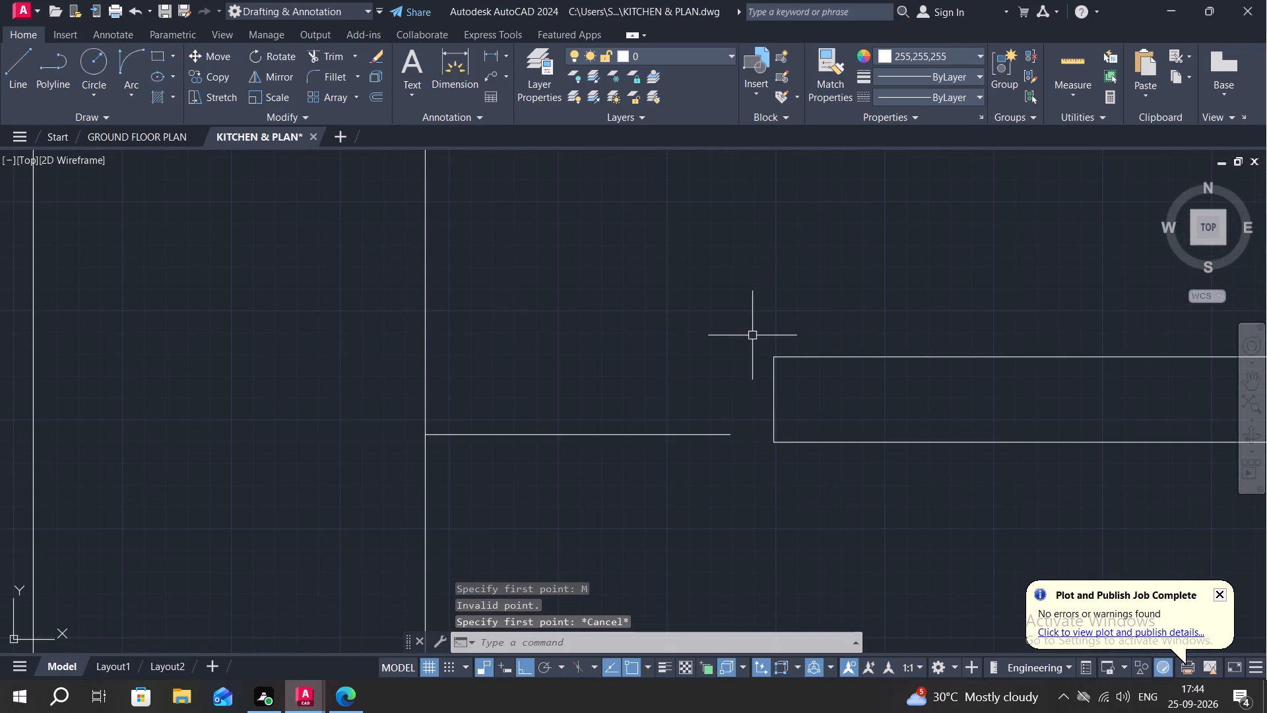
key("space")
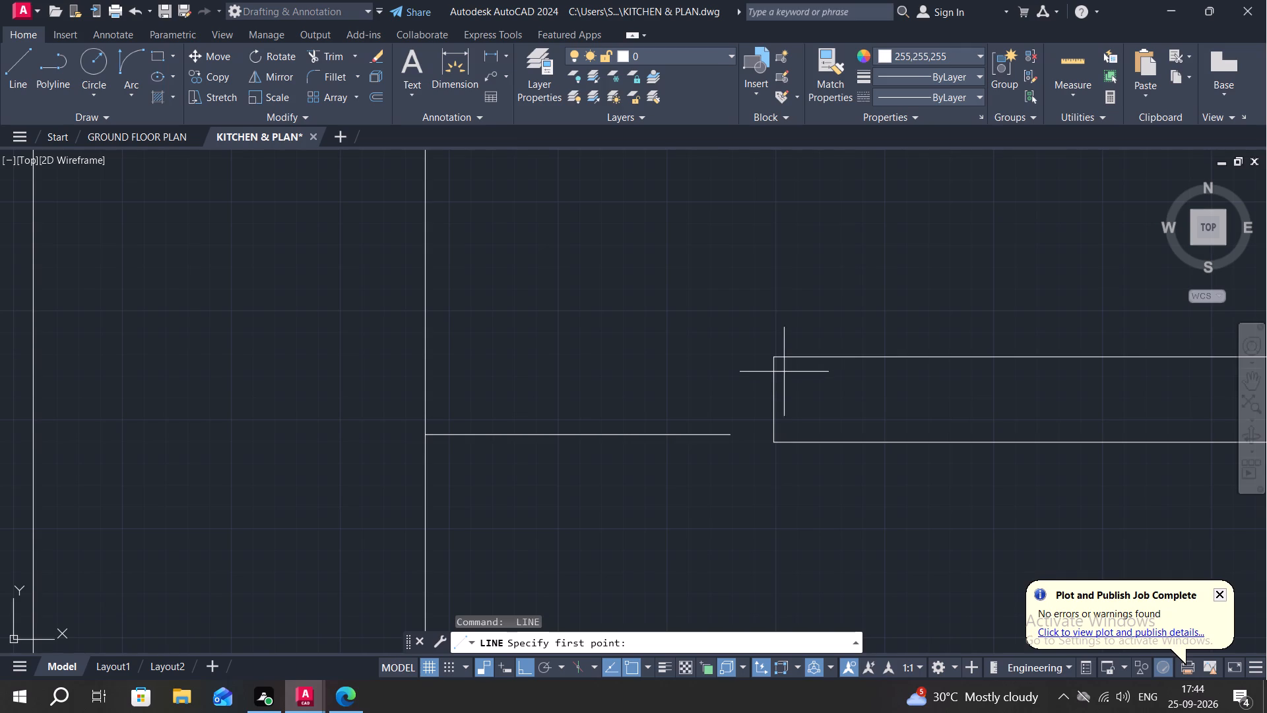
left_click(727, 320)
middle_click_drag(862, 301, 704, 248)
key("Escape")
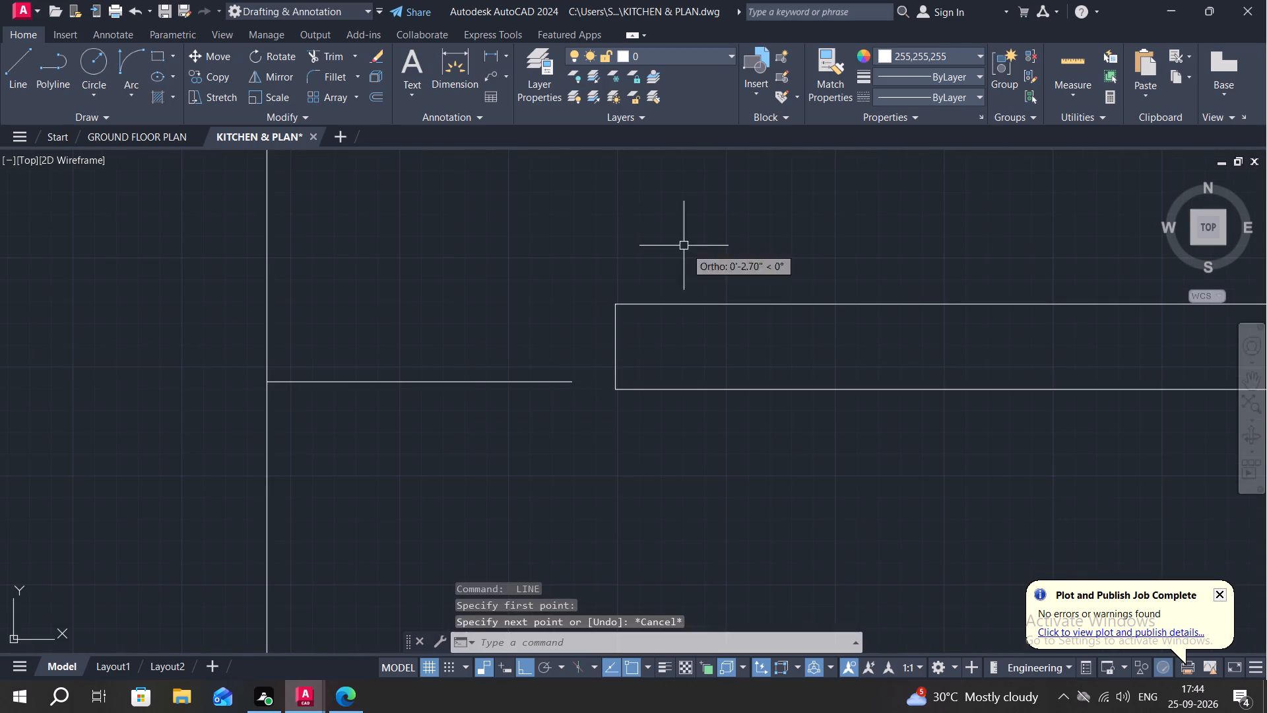
Move the thin rectangle above the countertop so its lower-left corner meets the free end of the 7" line.
left_click(567, 230)
middle_click_drag(699, 226, 515, 204)
scroll(721, 249, "down", 1)
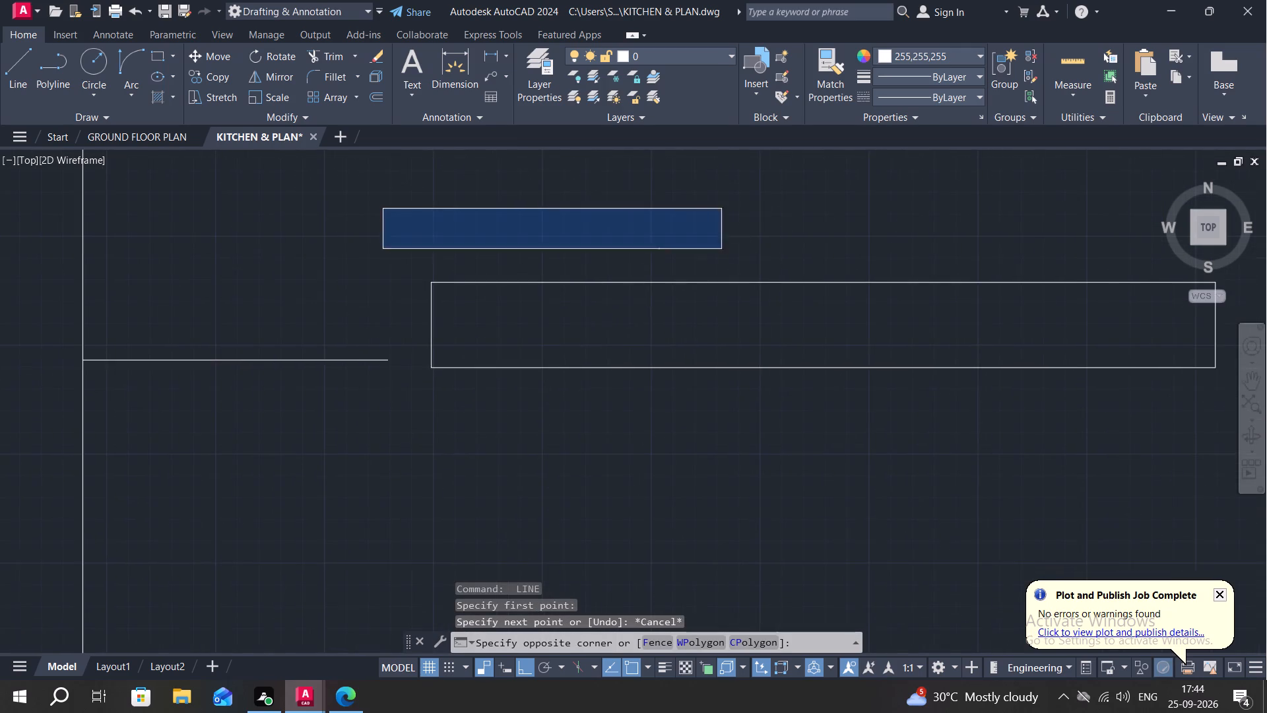
scroll(722, 248, "down", 2)
left_click(901, 298)
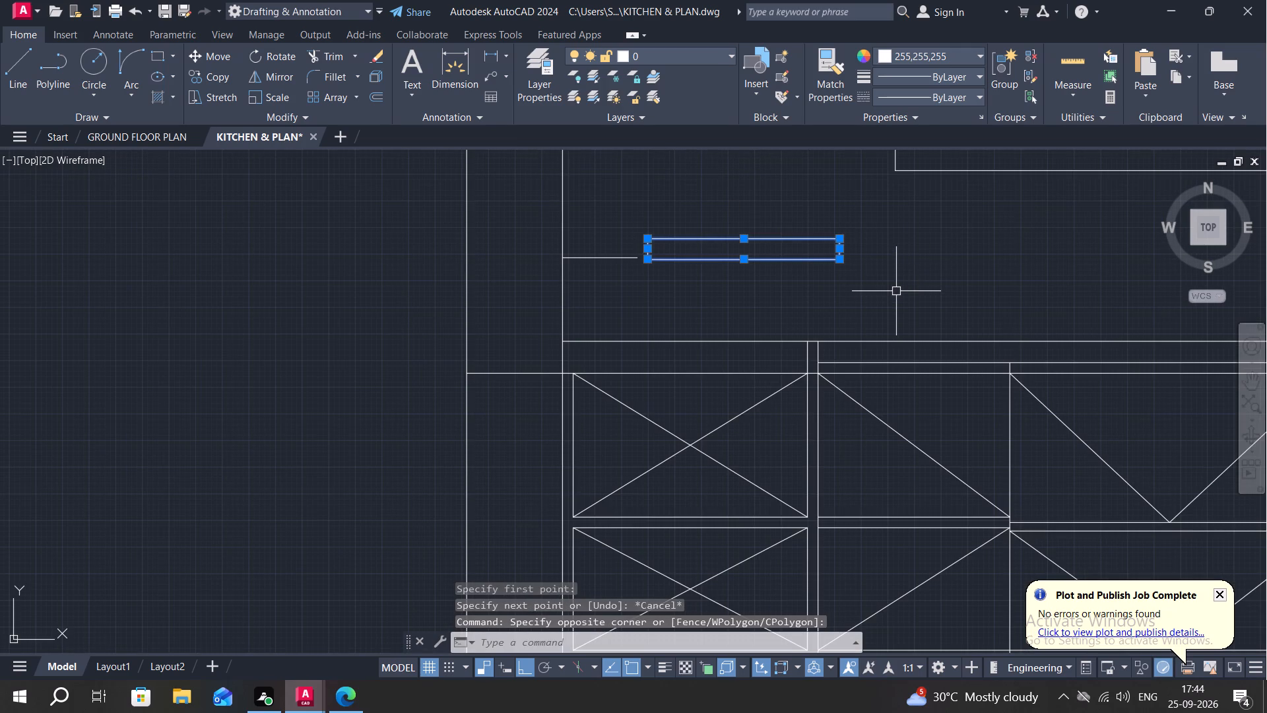
key("m")
key("space")
scroll(645, 254, "up", 2)
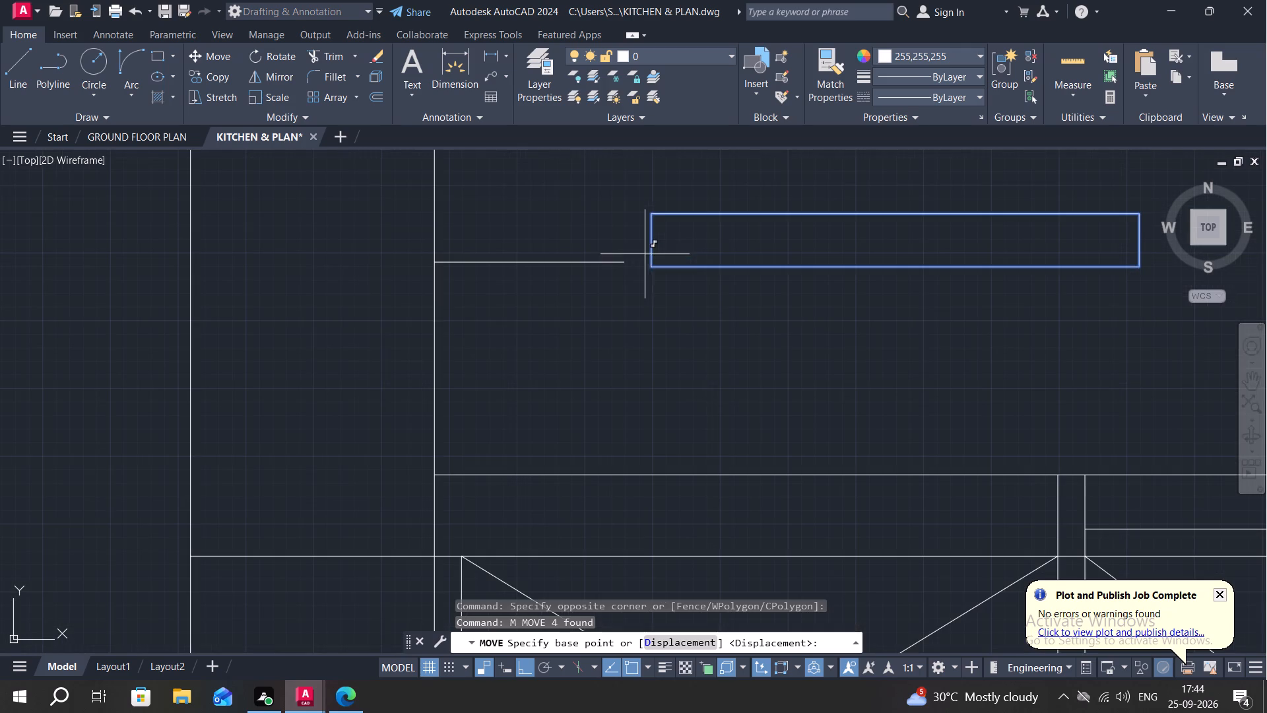
left_click(651, 265)
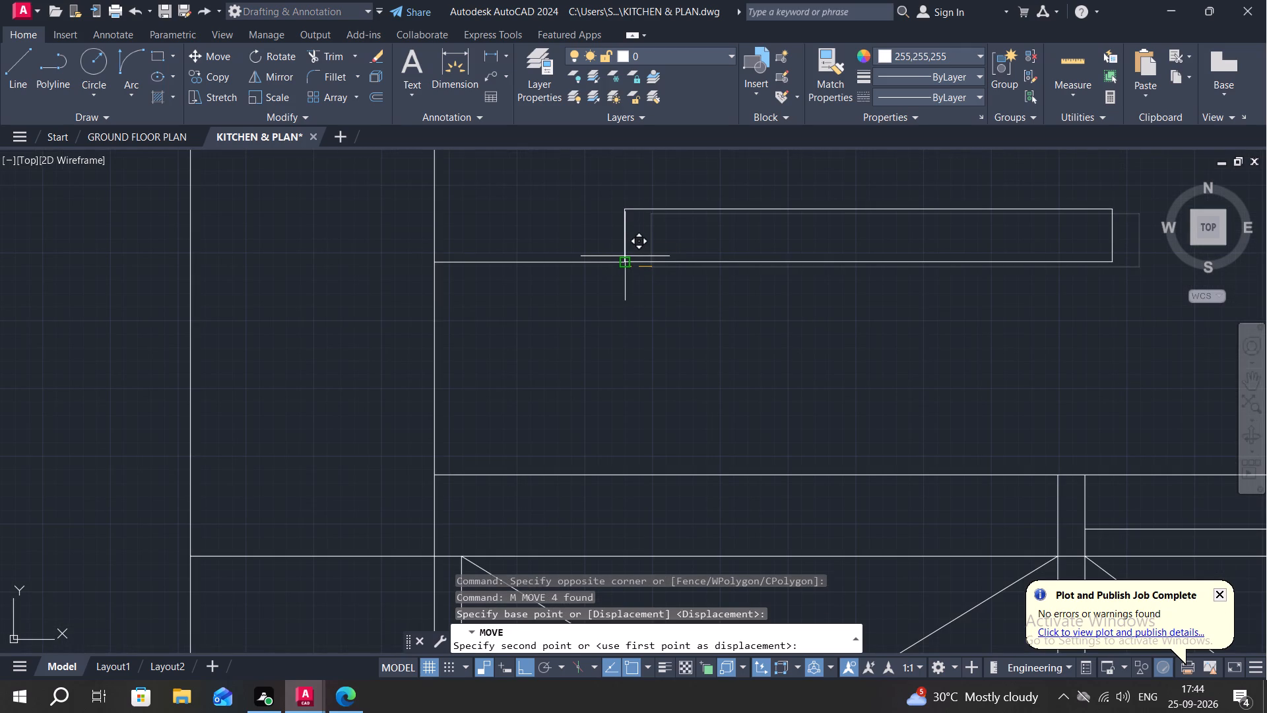
key("F8")
scroll(625, 255, "up", 3)
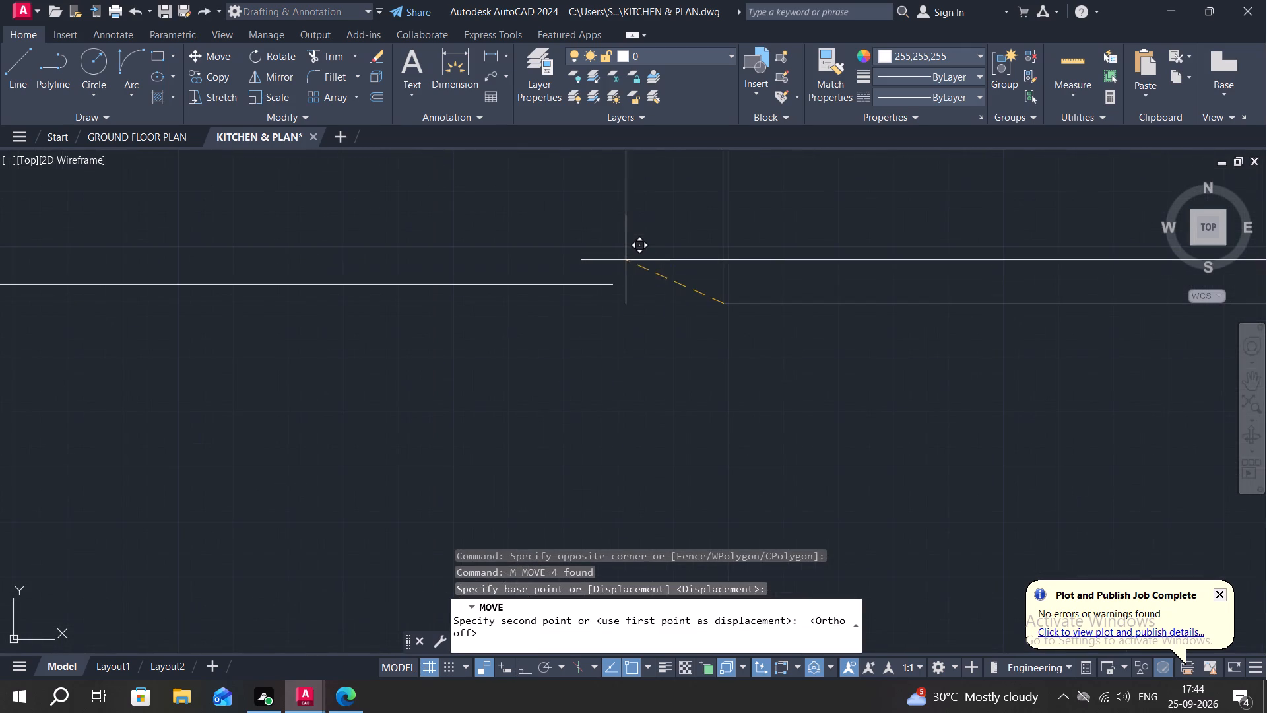
left_click(613, 281)
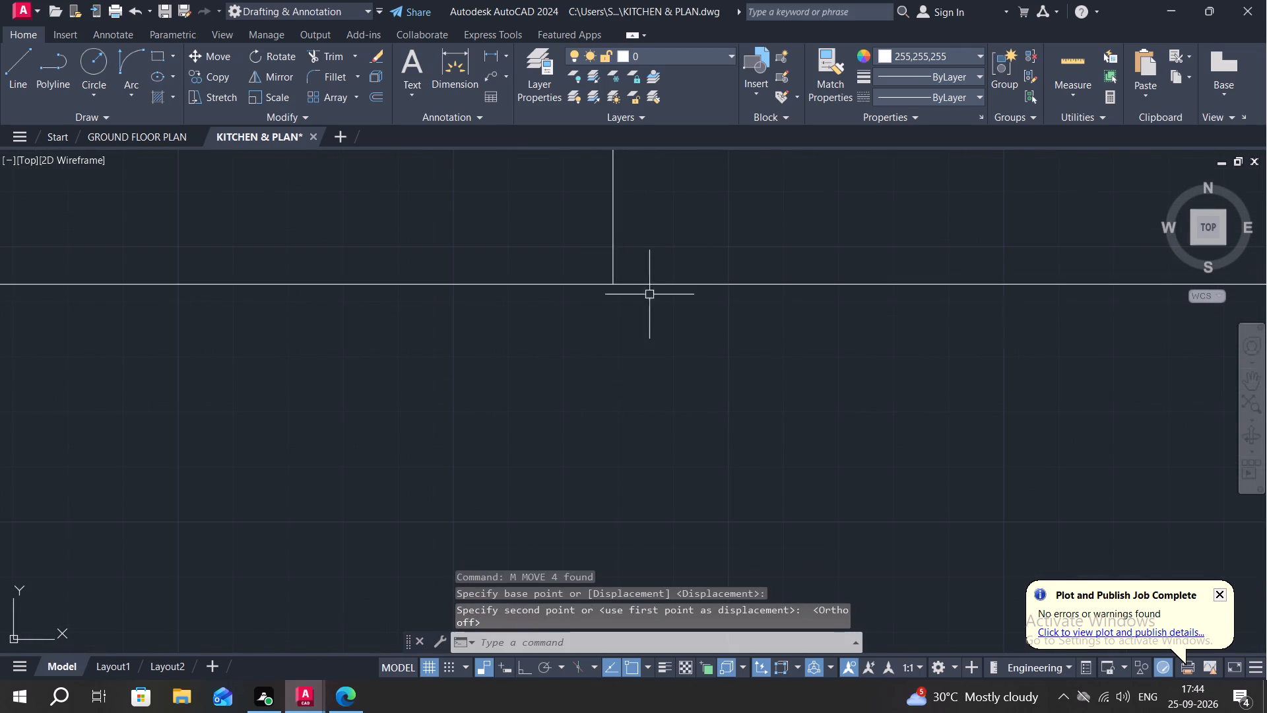
Draw a 2'-0" by 3'-3" rectangle down from the corner where the ceiling meets the left wall's inner face.
scroll(678, 303, "down", 6)
middle_click_drag(738, 355, 785, 356)
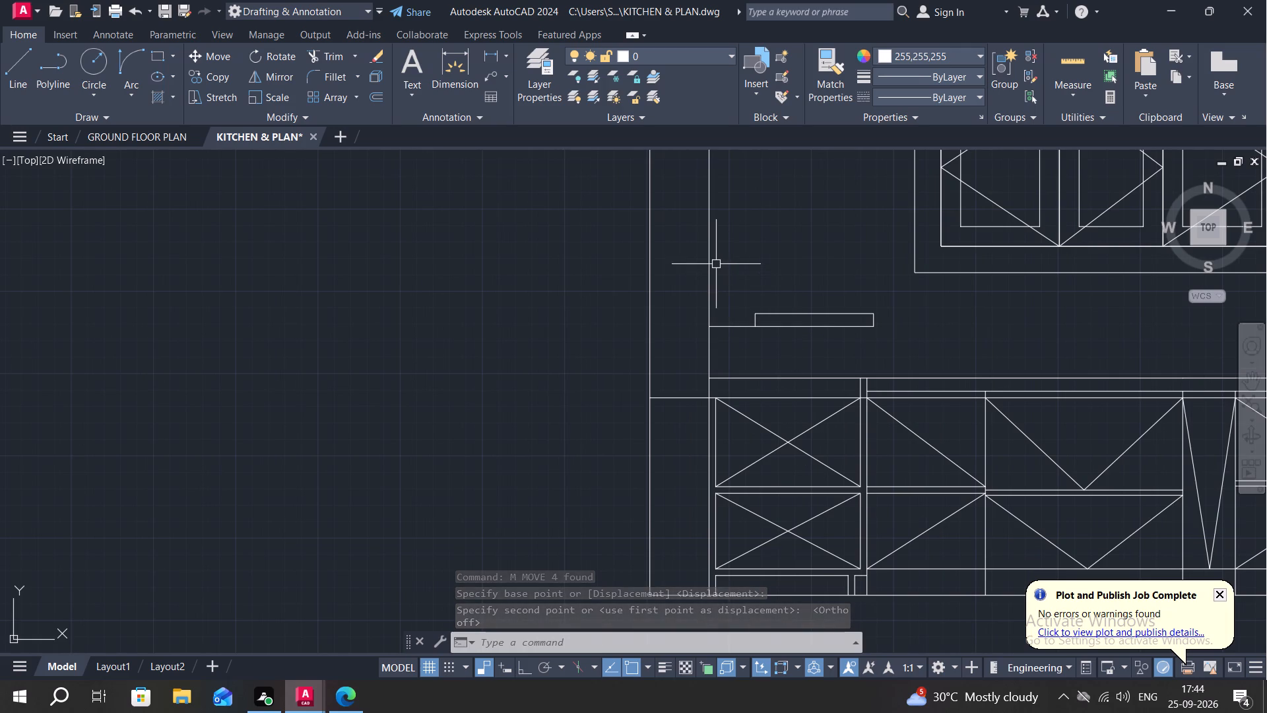
middle_click_drag(727, 269, 783, 364)
scroll(784, 360, "down", 1)
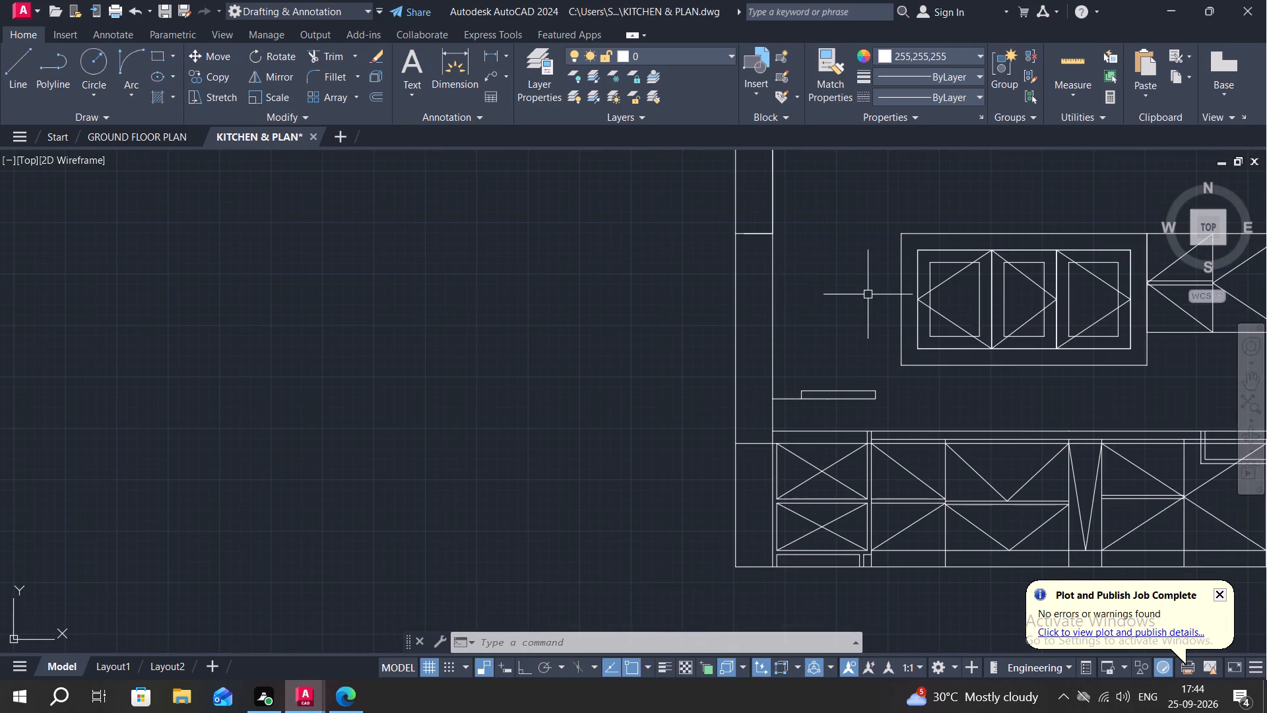
middle_click_drag(869, 295, 859, 550)
key("r")
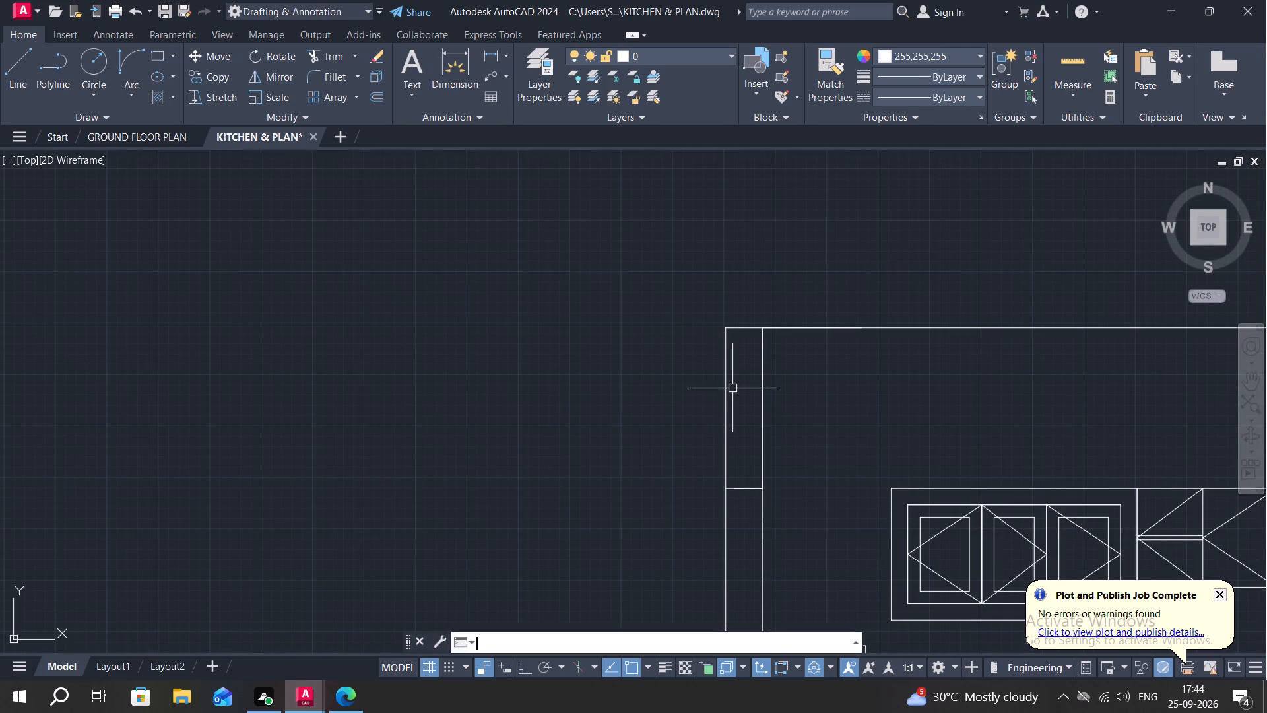
key("e")
key("c")
key("space")
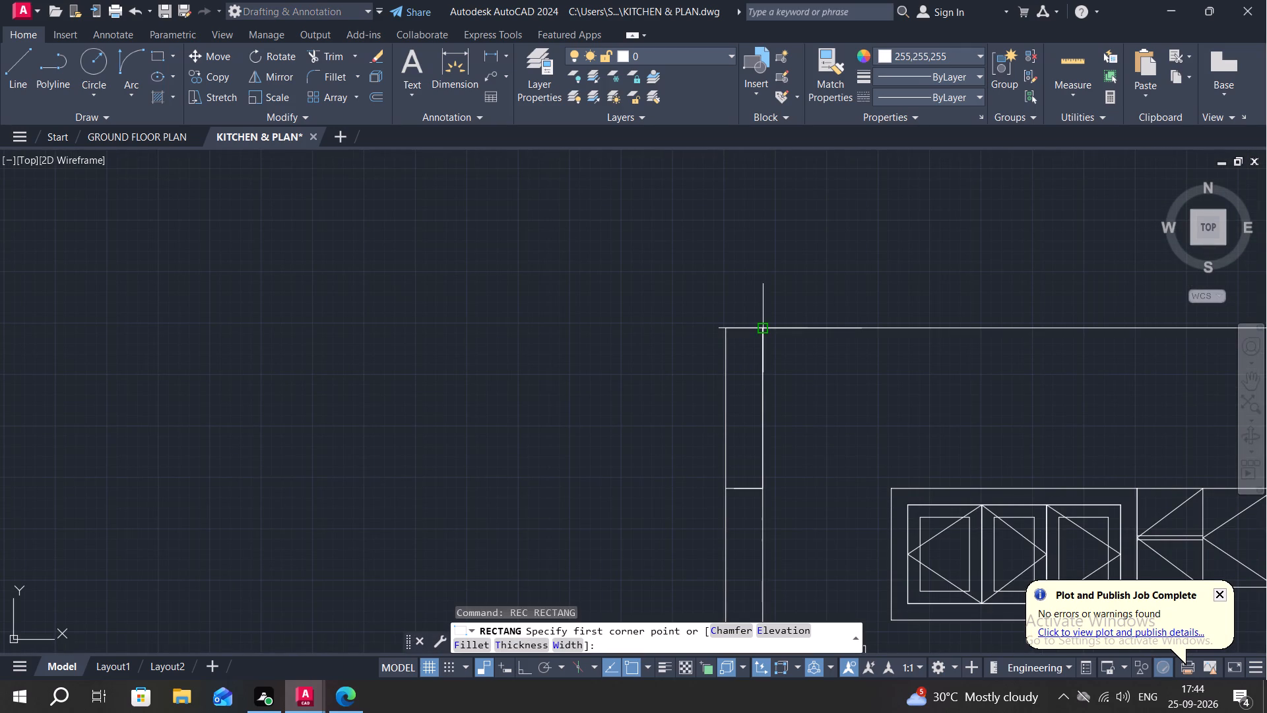
left_click(762, 331)
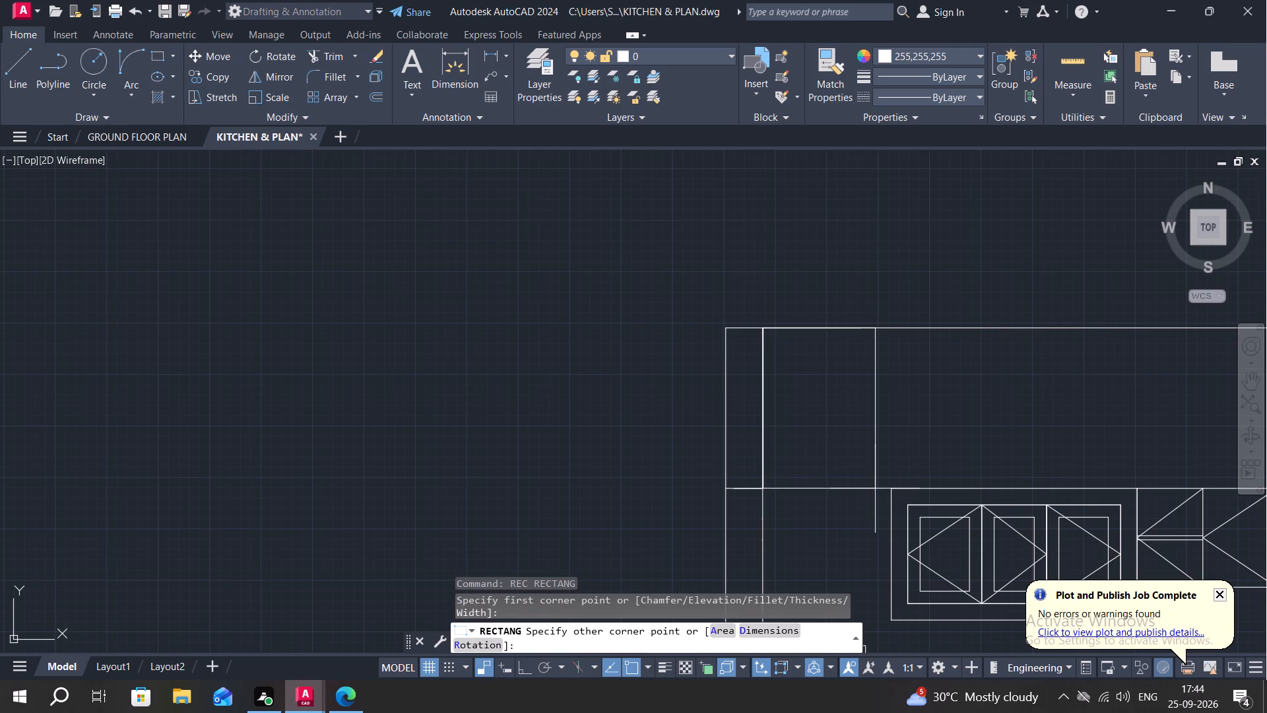
type("D")
key("space")
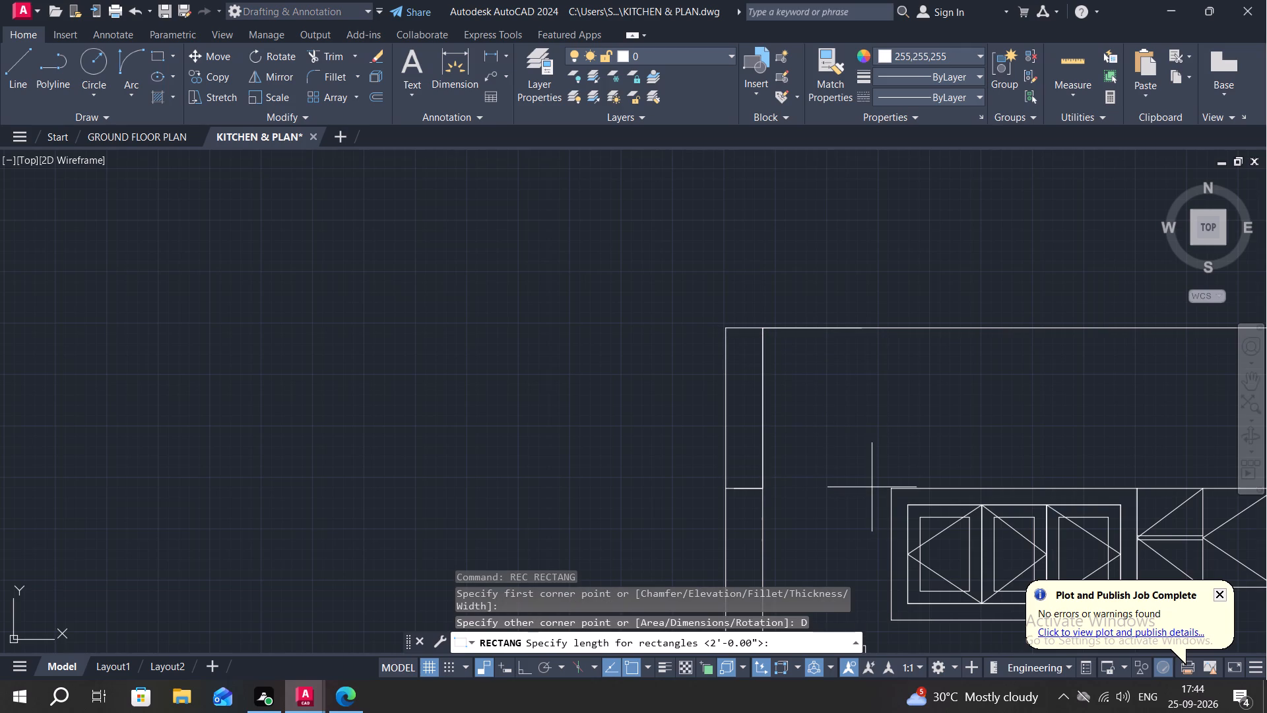
key("space")
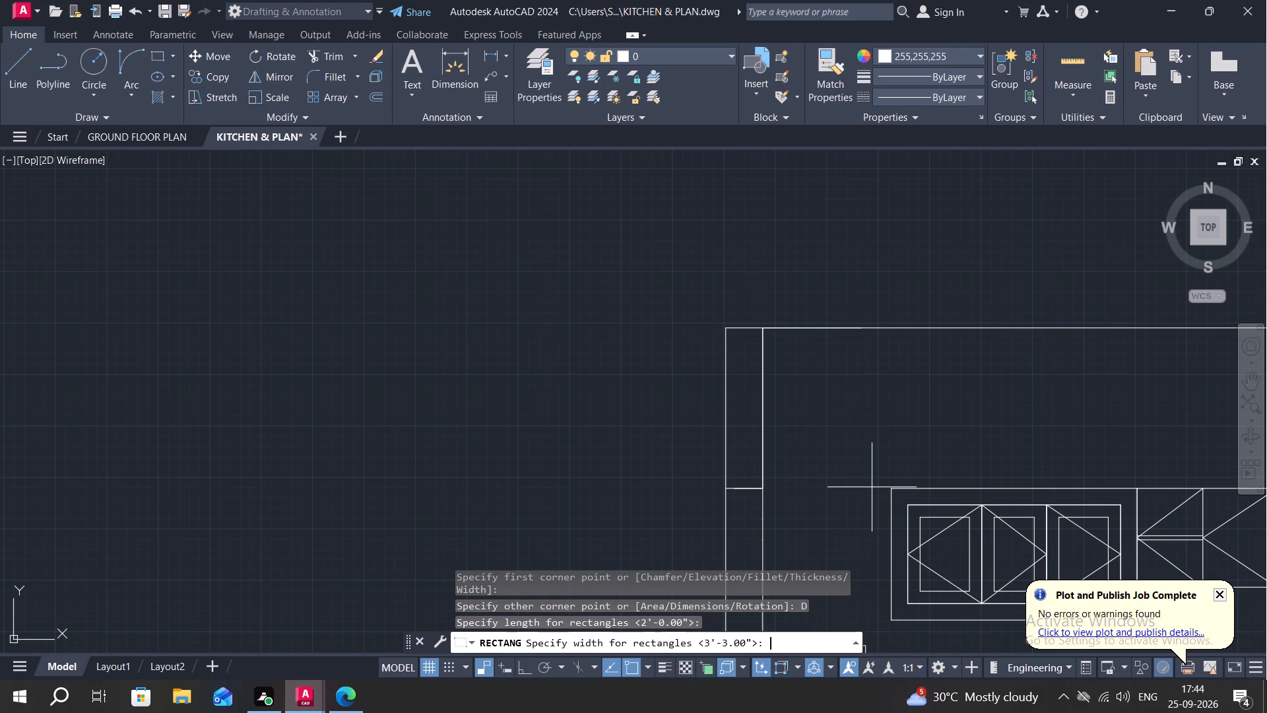
key("space")
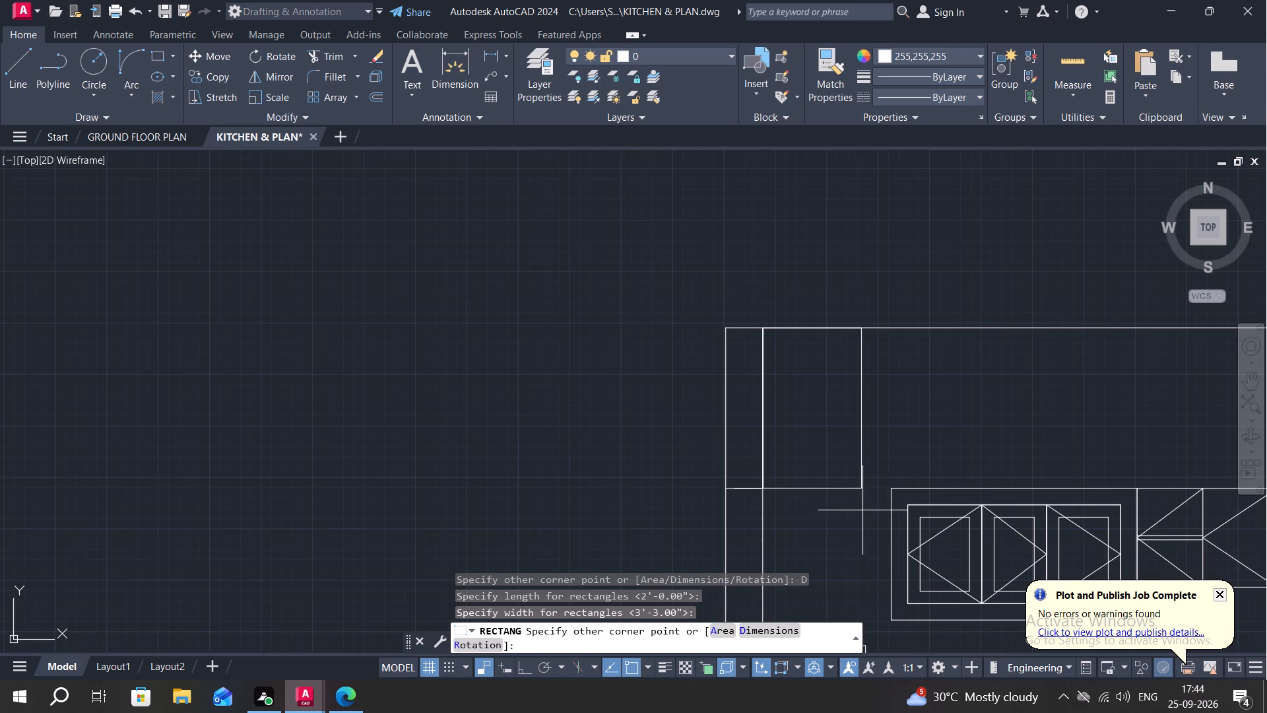
left_click(862, 510)
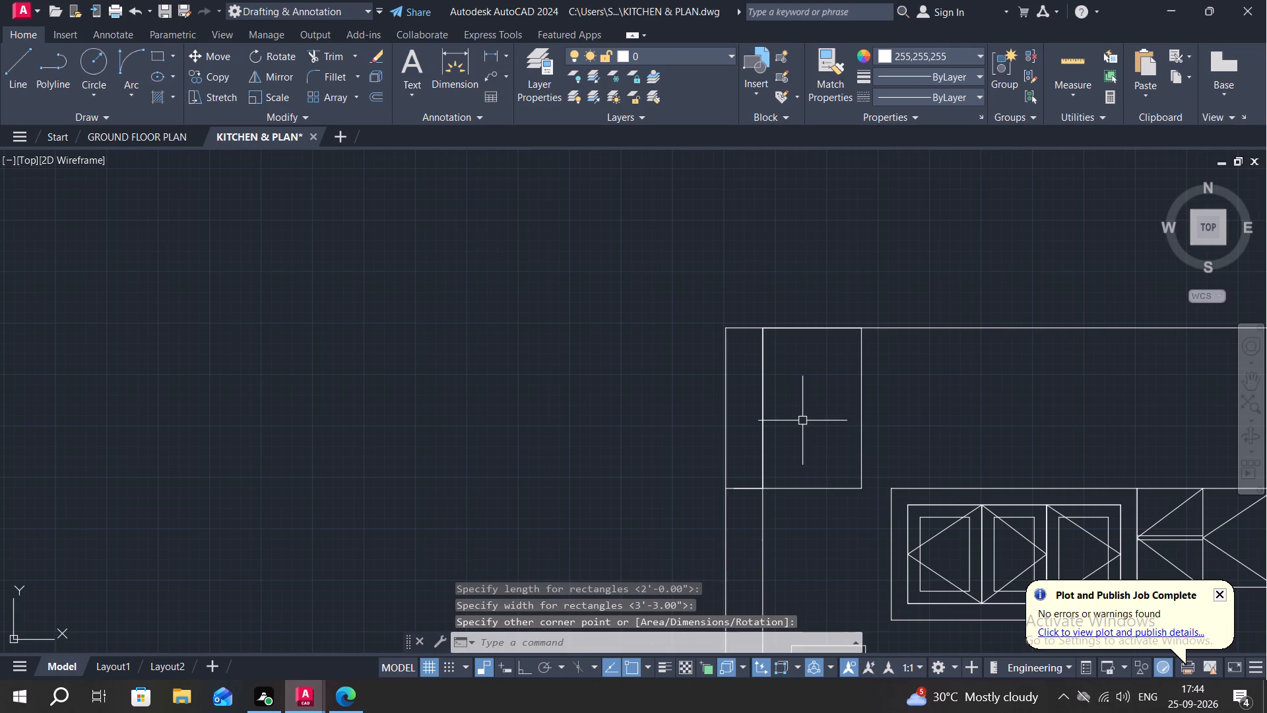
key("Escape")
Offset the new rectangle below the ceiling 1" inward.
type("O")
key("space")
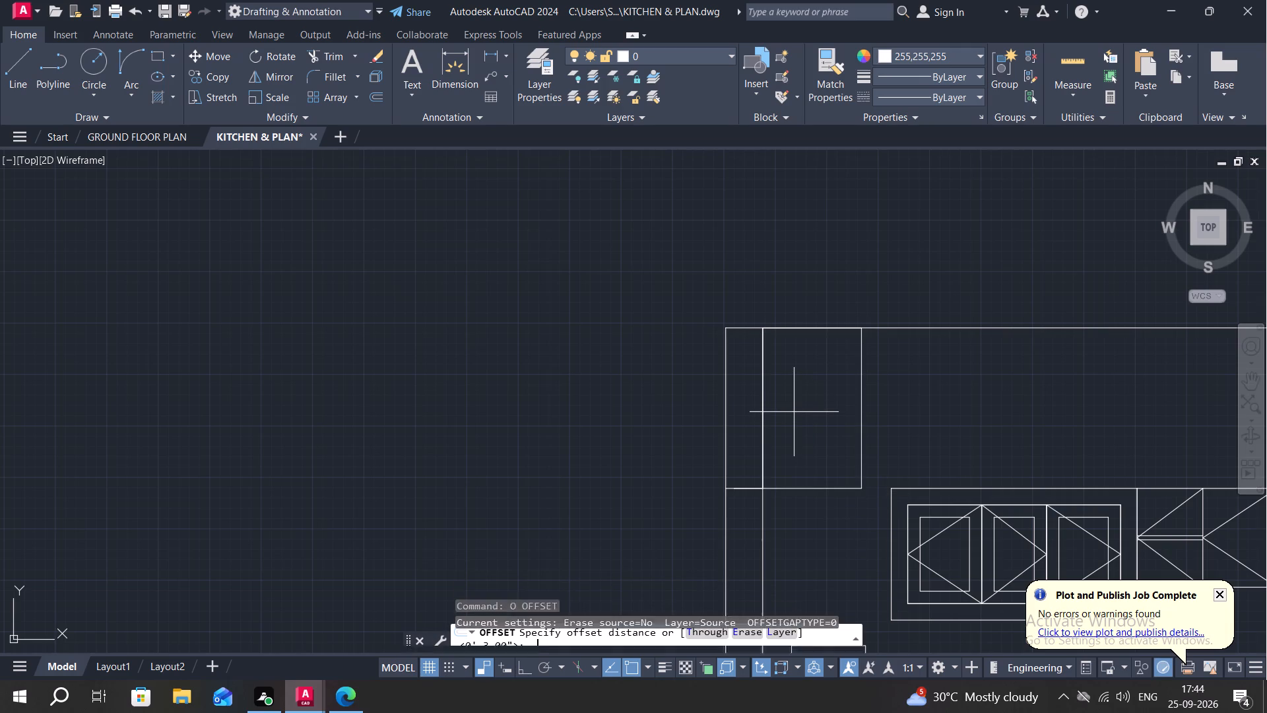
key("1")
key("shift+quotedbl")
key("space")
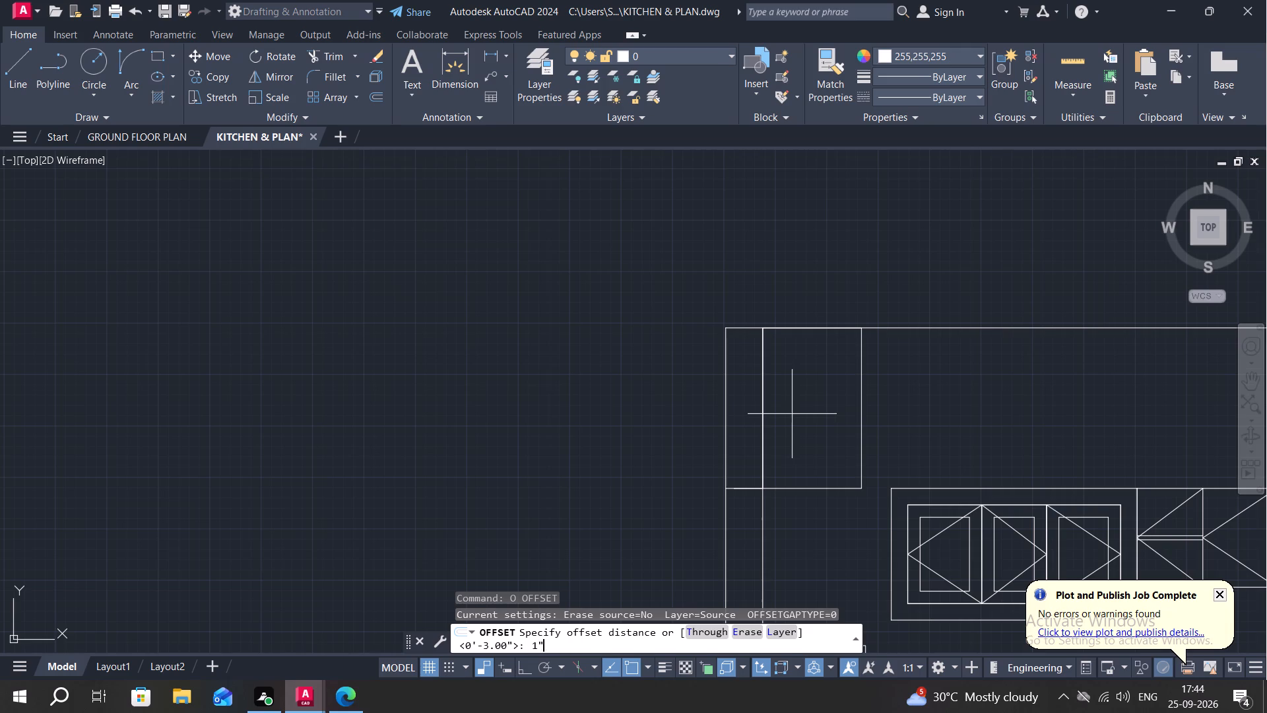
left_click(861, 410)
left_click(842, 411)
key("Escape")
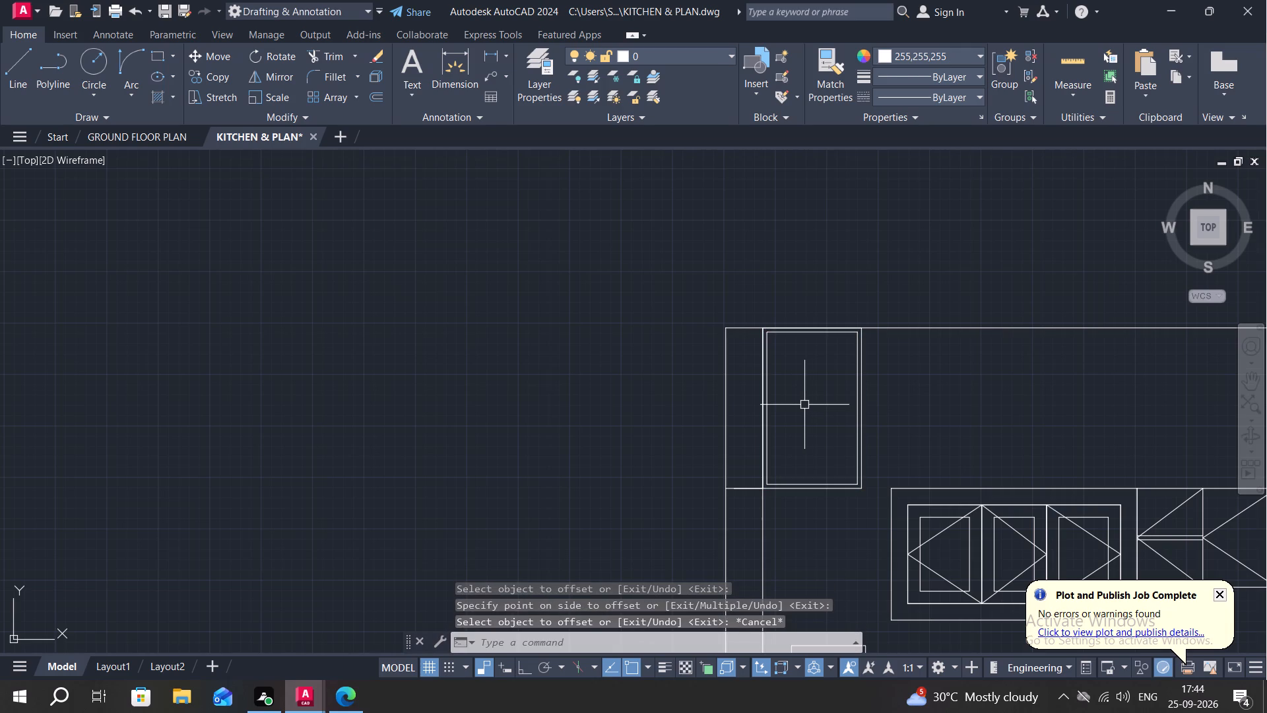
Draw a horizontal line across the inner rectangle between the midpoints of its two vertical sides.
key("l")
key("space")
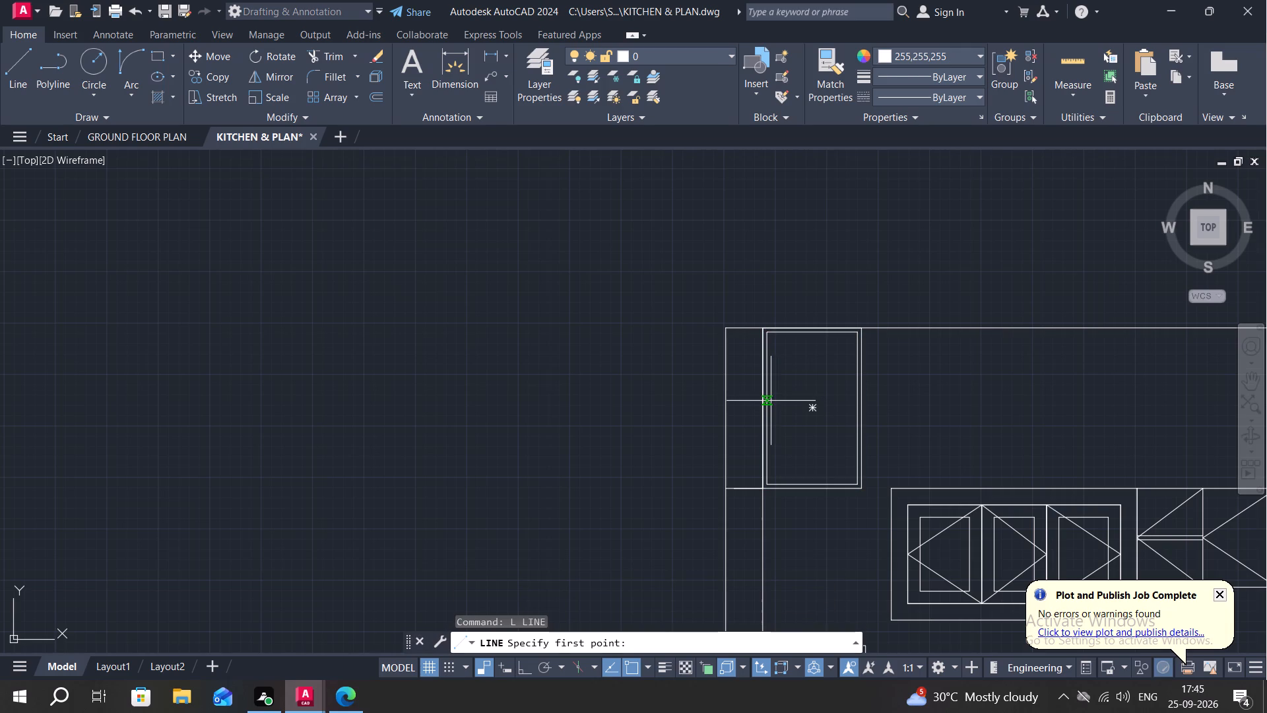
left_click(767, 405)
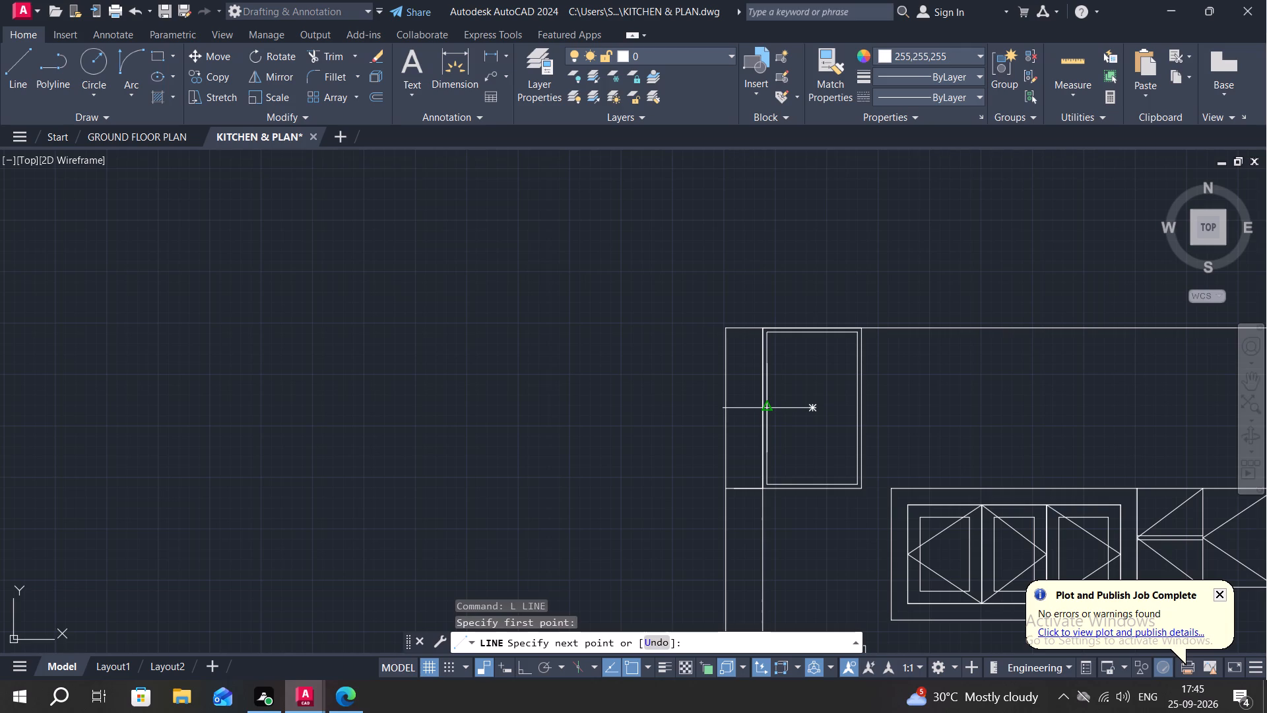
left_click(853, 405)
key("Escape")
Offset the horizontal middle line 0.5" both downward and upward.
type("O")
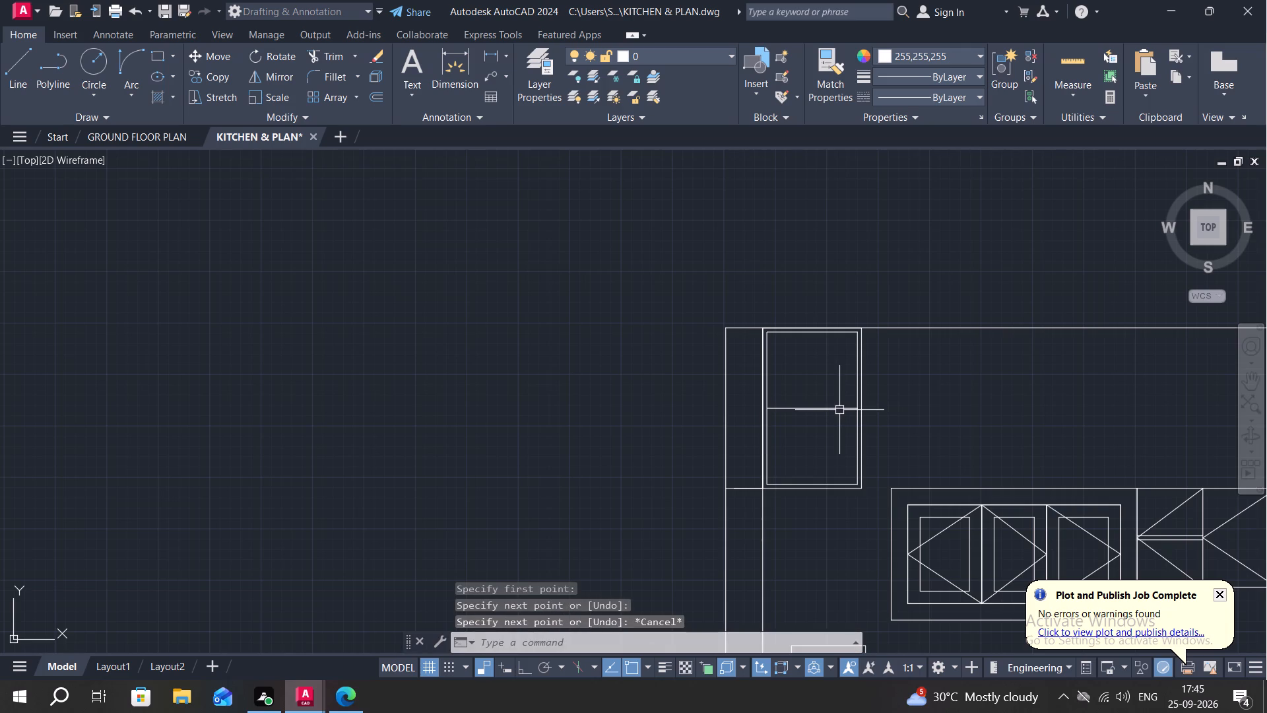
key("space")
type("0.")
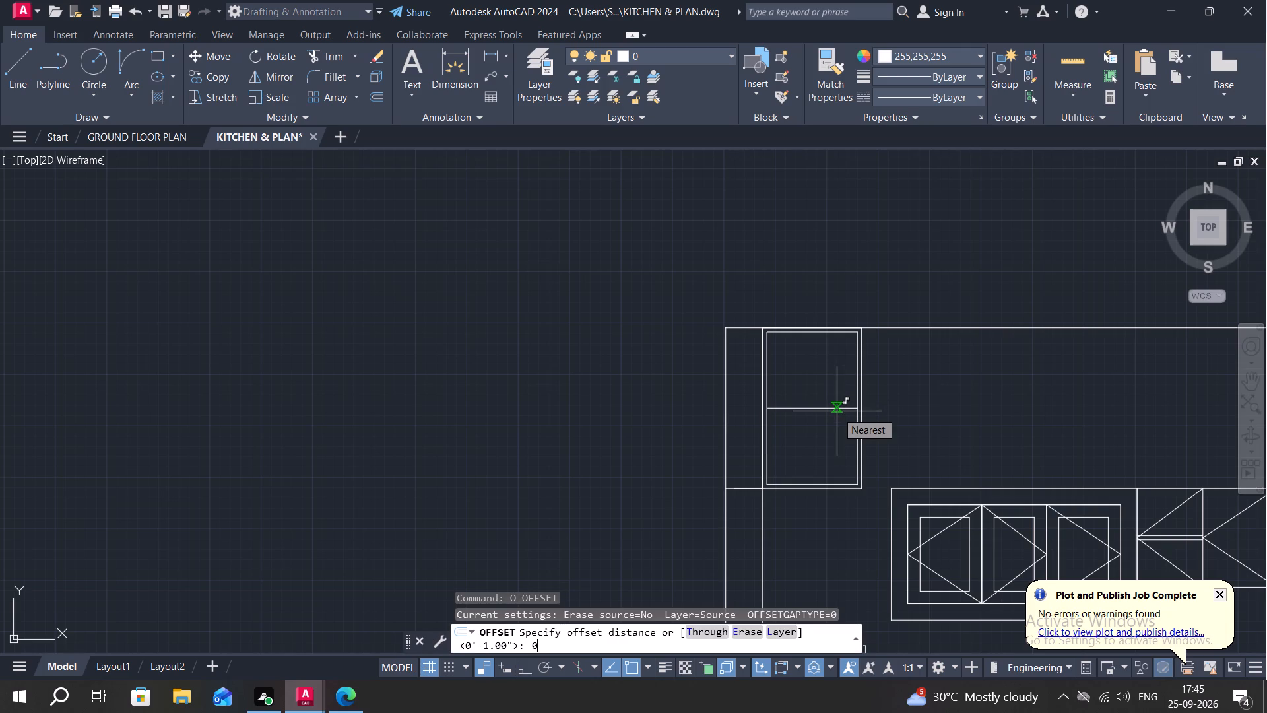
type("5\"")
key("space")
scroll(820, 407, "up", 2)
left_click(815, 413)
left_click(819, 430)
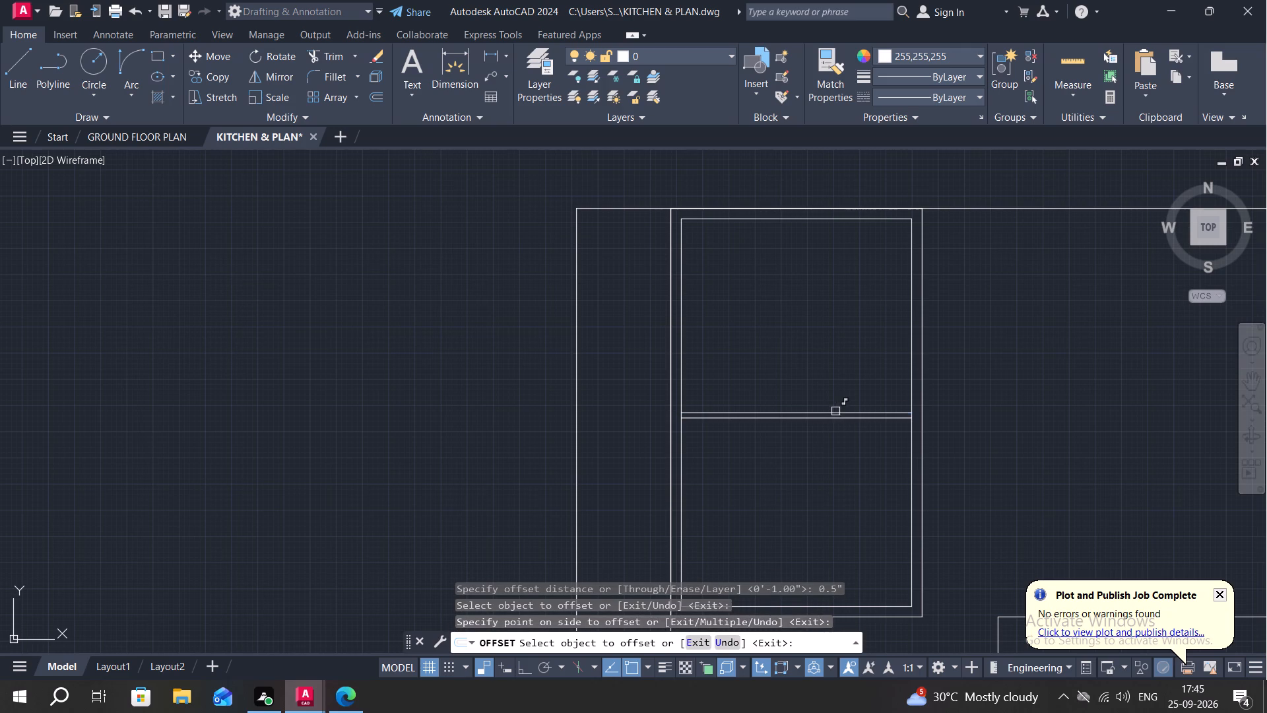
left_click(835, 411)
left_click(835, 393)
key("Escape")
Erase the original middle line between the two offset lines.
left_click(833, 411)
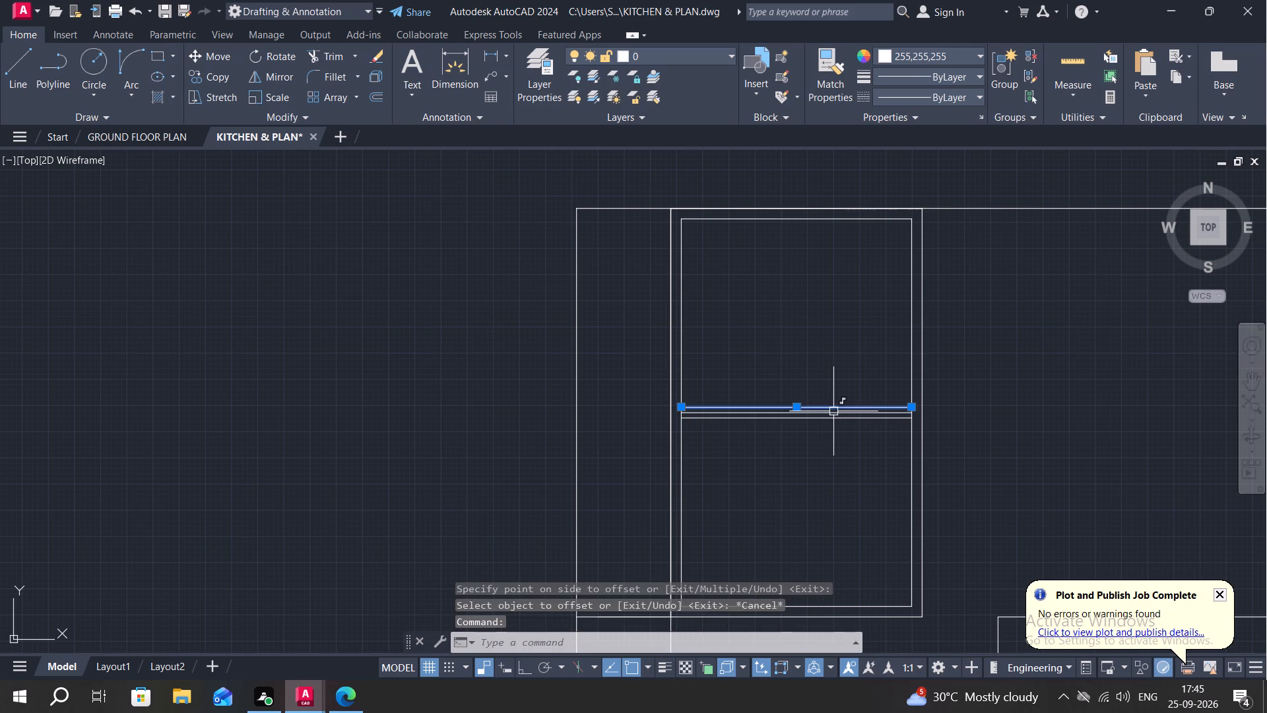
scroll(833, 411, "up", 3)
key("Escape")
left_click(837, 419)
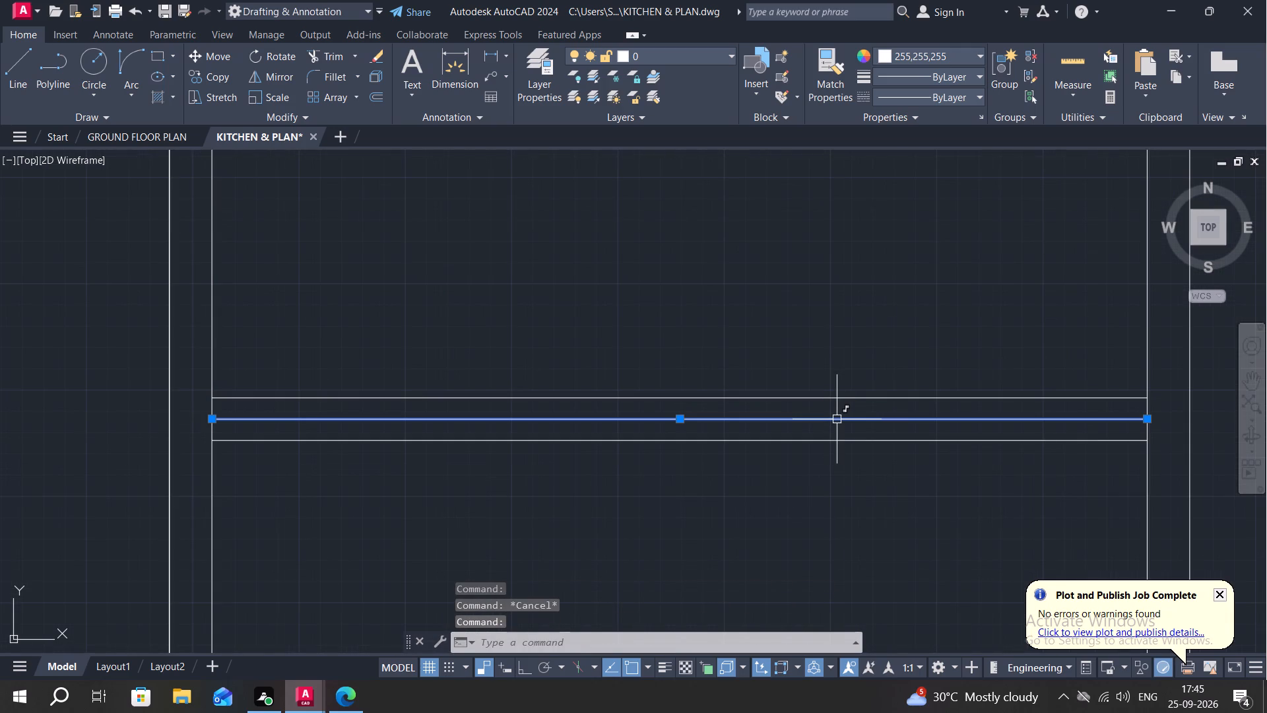
key("Delete")
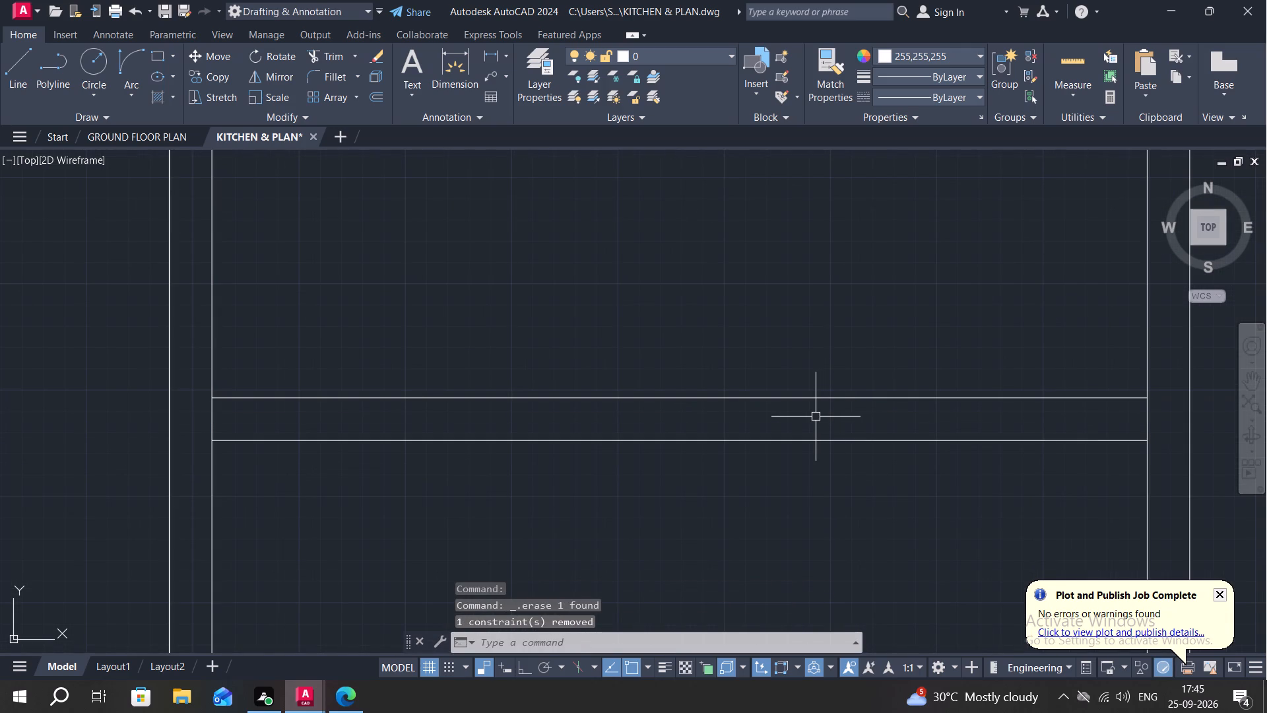
Trim the inner rectangle's two vertical sides between the pair of horizontal divider lines.
type("TR")
key("space")
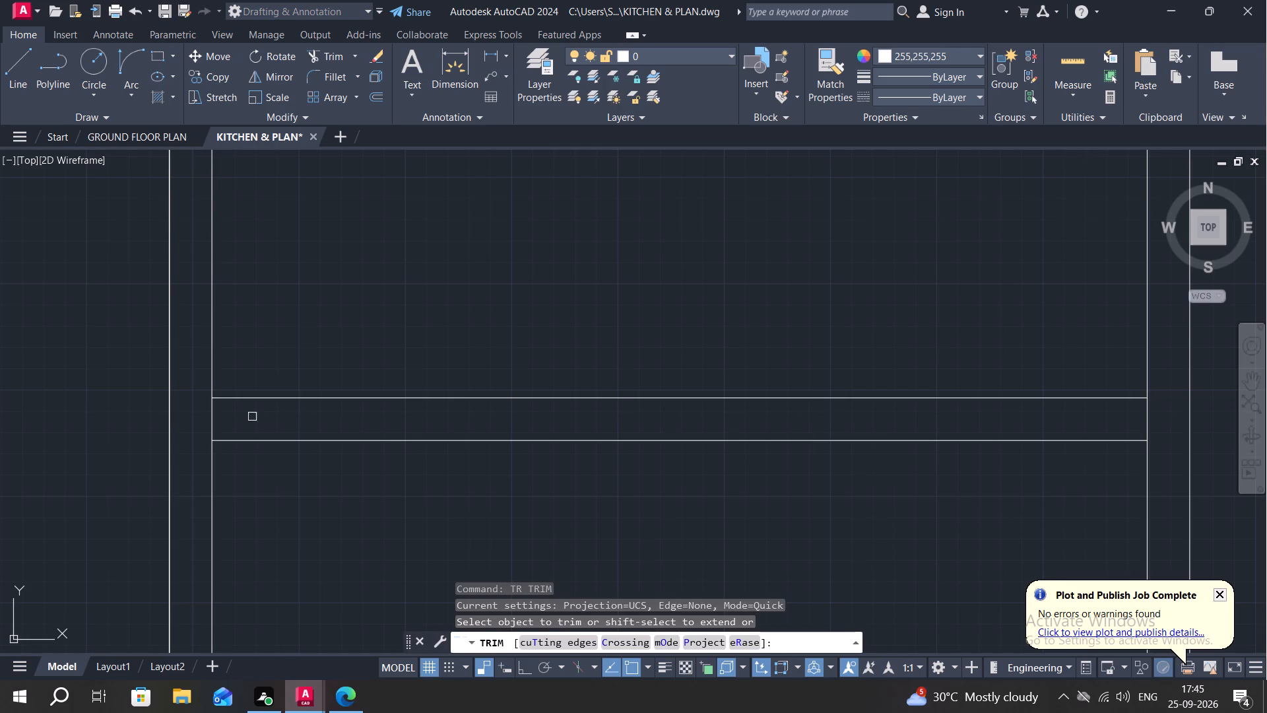
left_click(214, 415)
scroll(413, 524, "down", 2)
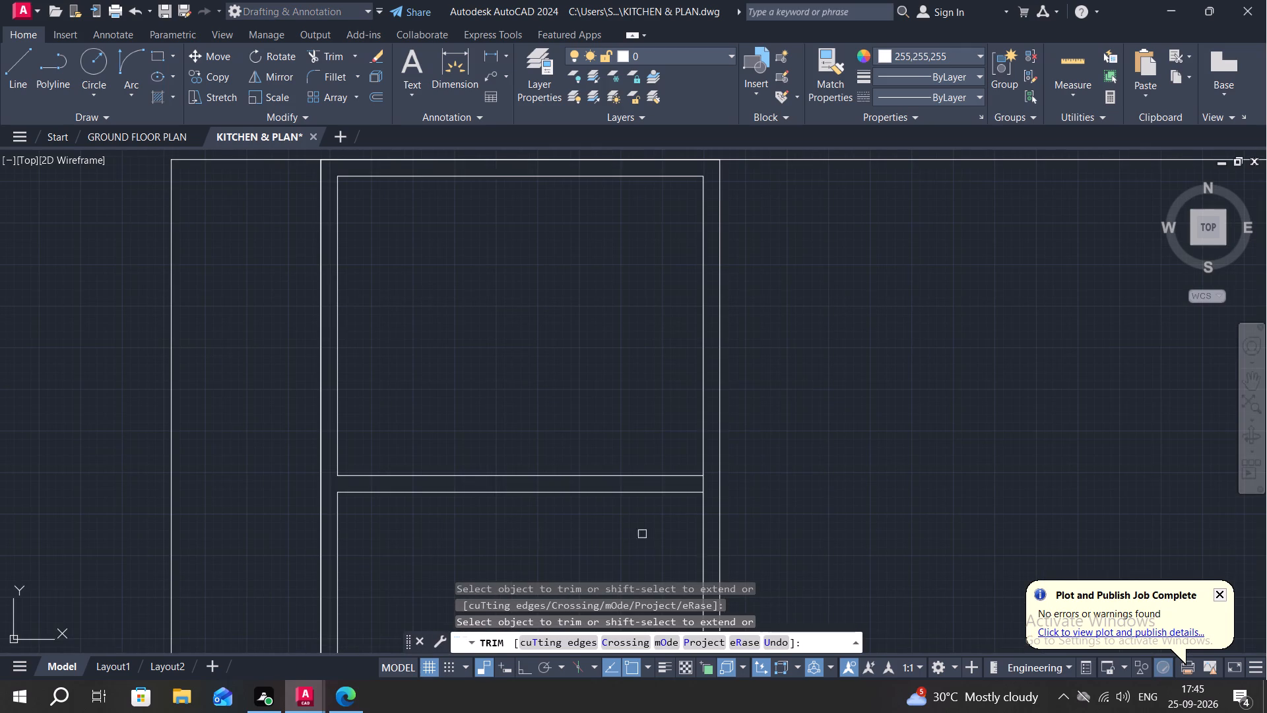
left_click(704, 483)
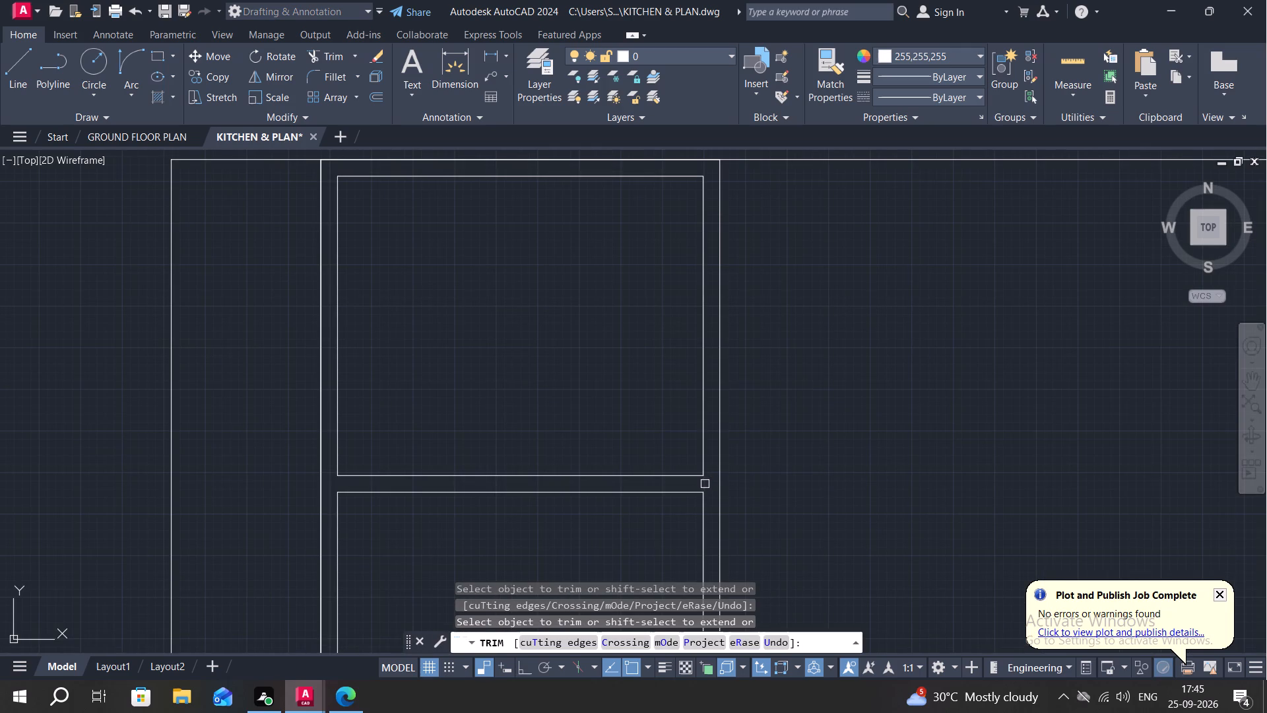
key("Escape")
Draw two crossing diagonal lines between the opposite corners of the cabinet's upper compartment.
scroll(552, 550, "down", 1)
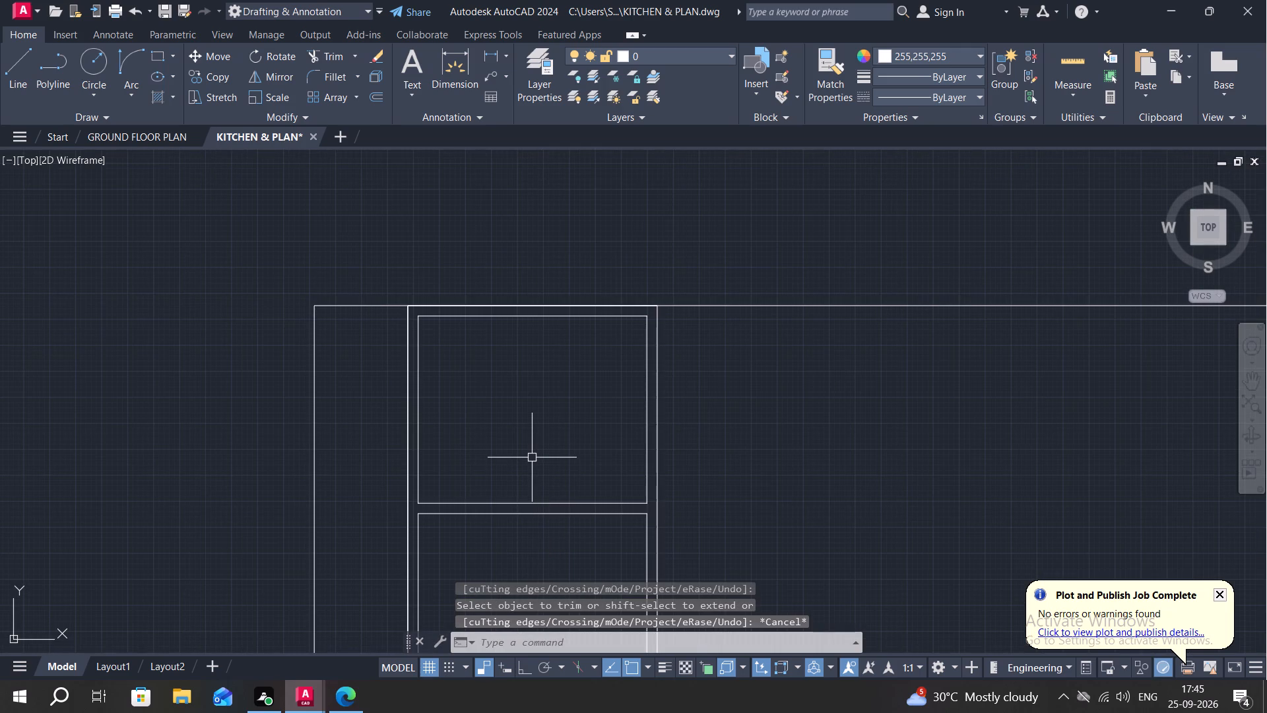
type("L")
key("space")
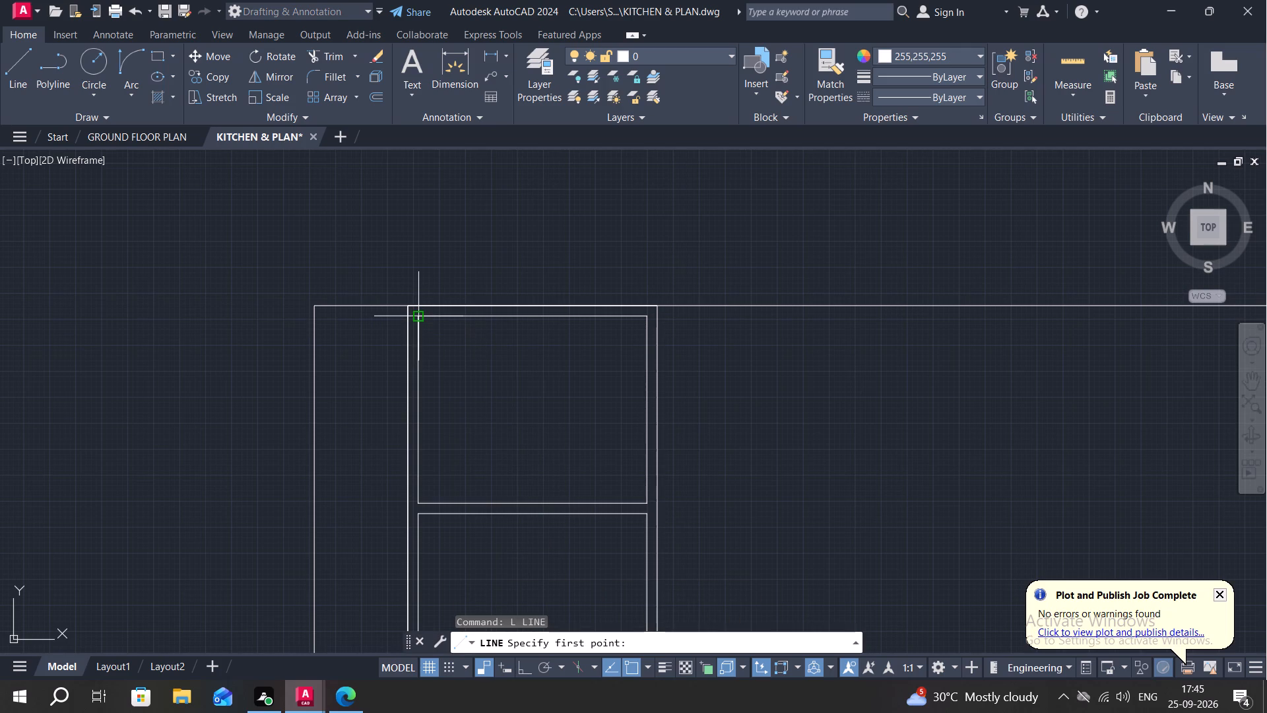
left_click(419, 318)
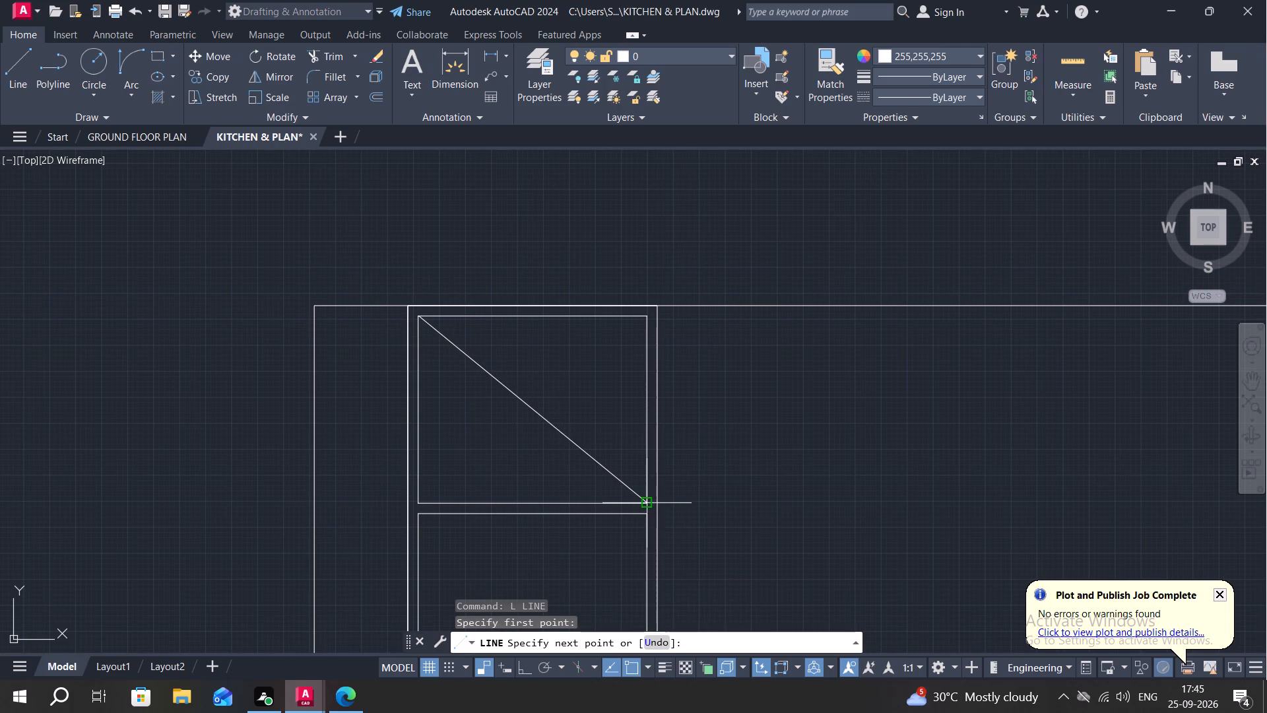
left_click(646, 500)
key("Escape")
key("space")
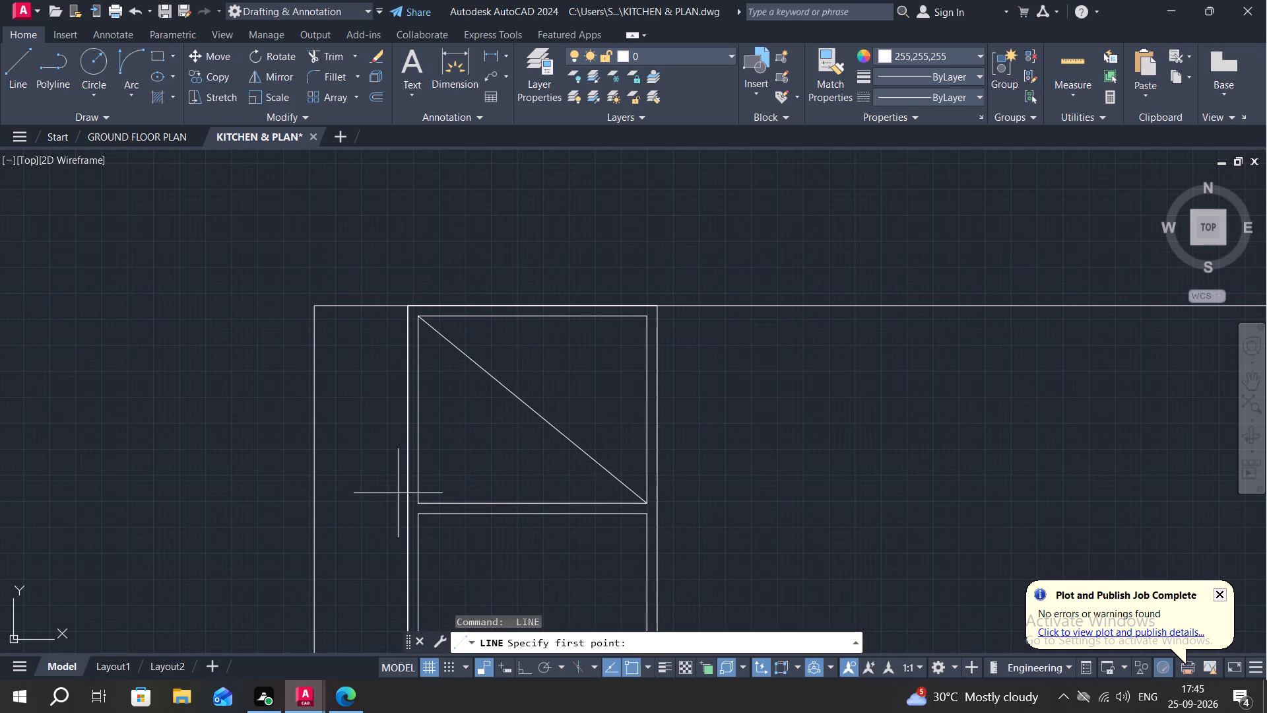
left_click(422, 500)
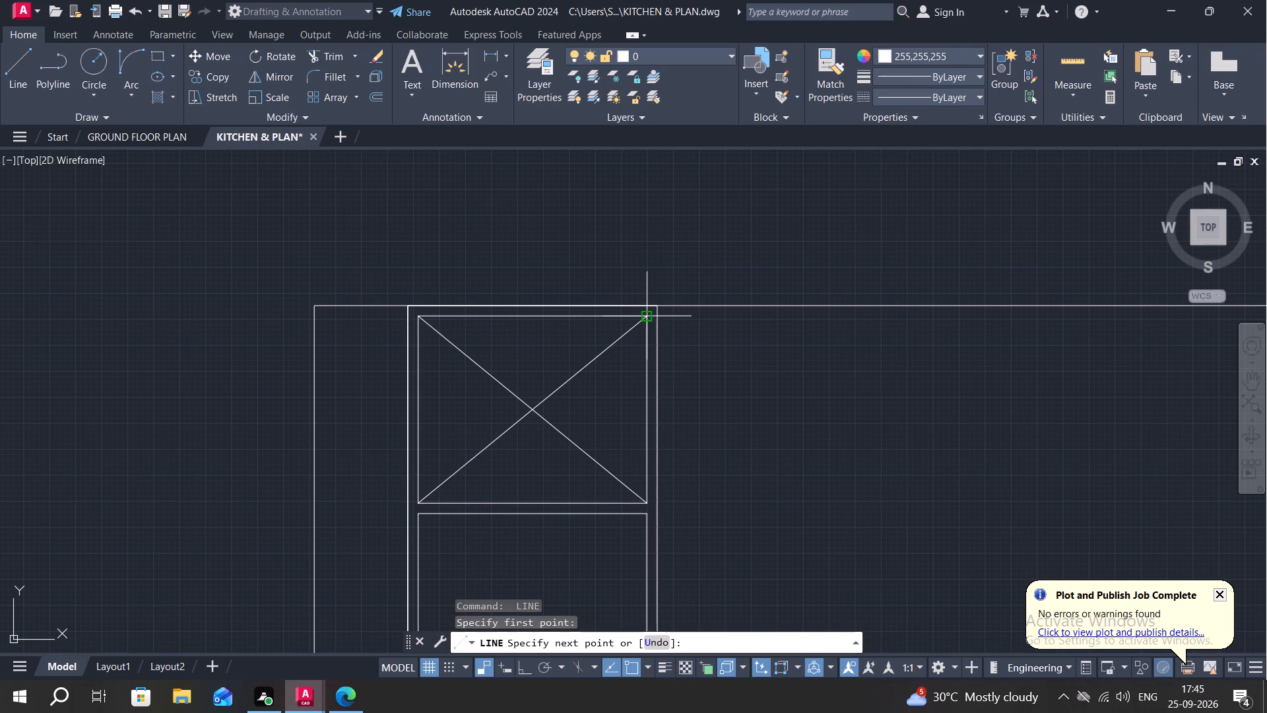
left_click(647, 318)
key("Escape")
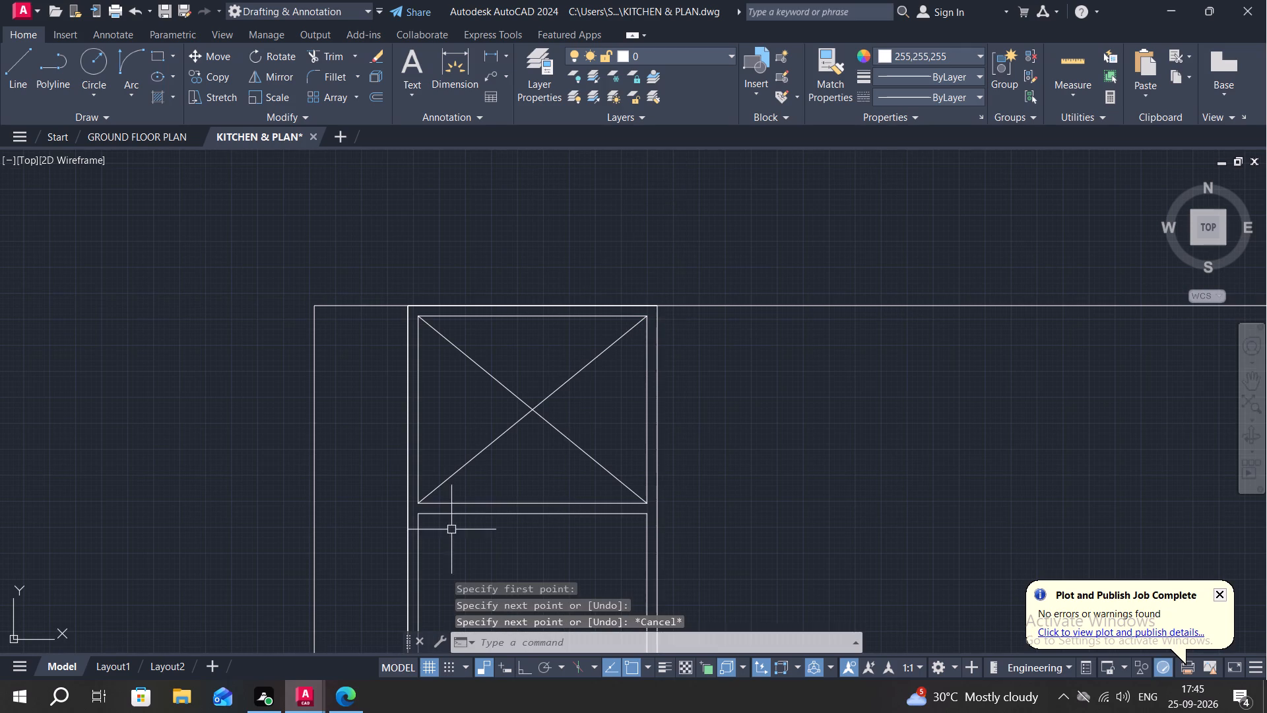
Draw two crossing diagonal lines between the opposite corners of the cabinet's lower compartment.
middle_click_drag(471, 531, 534, 323)
key("space")
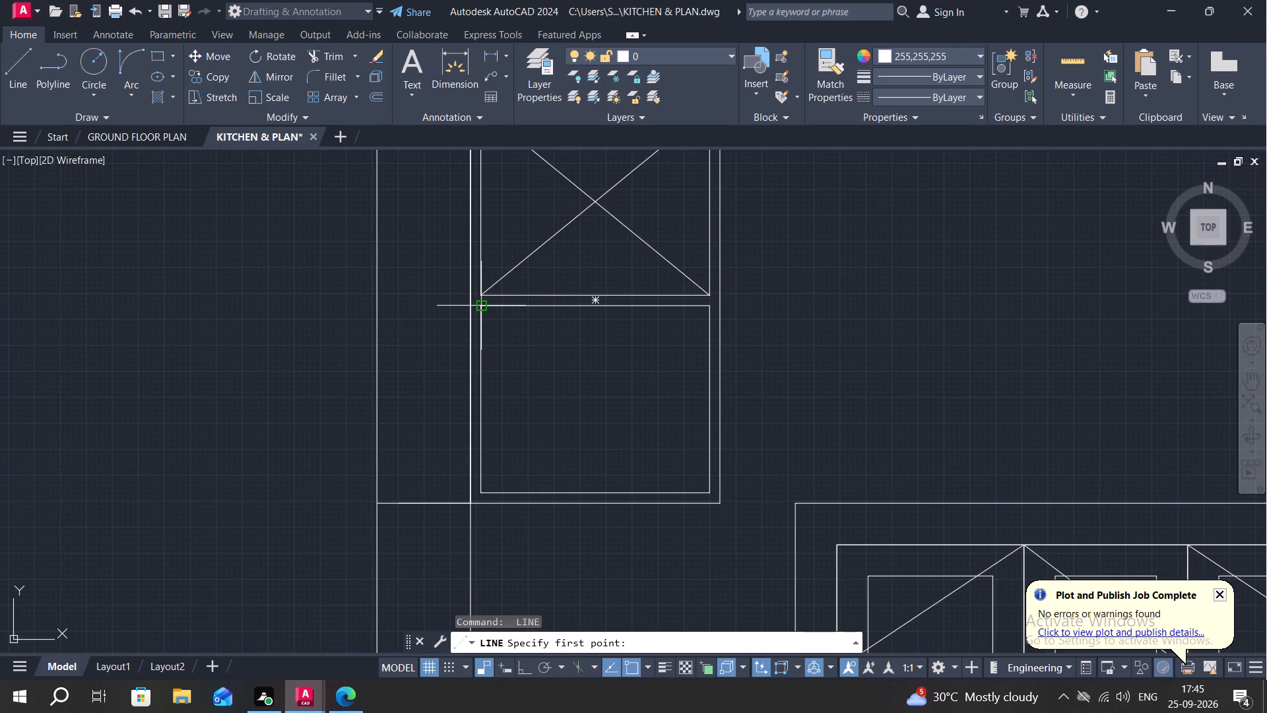
left_click_drag(482, 310, 486, 318)
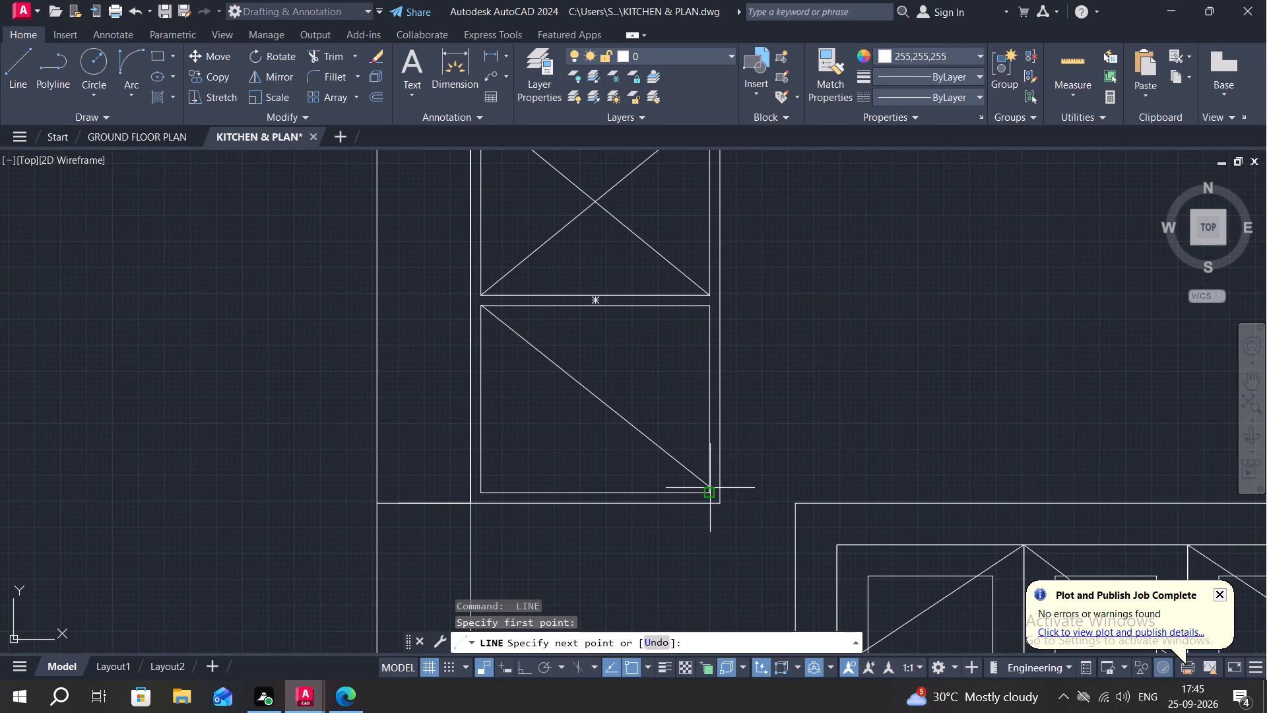
left_click(706, 490)
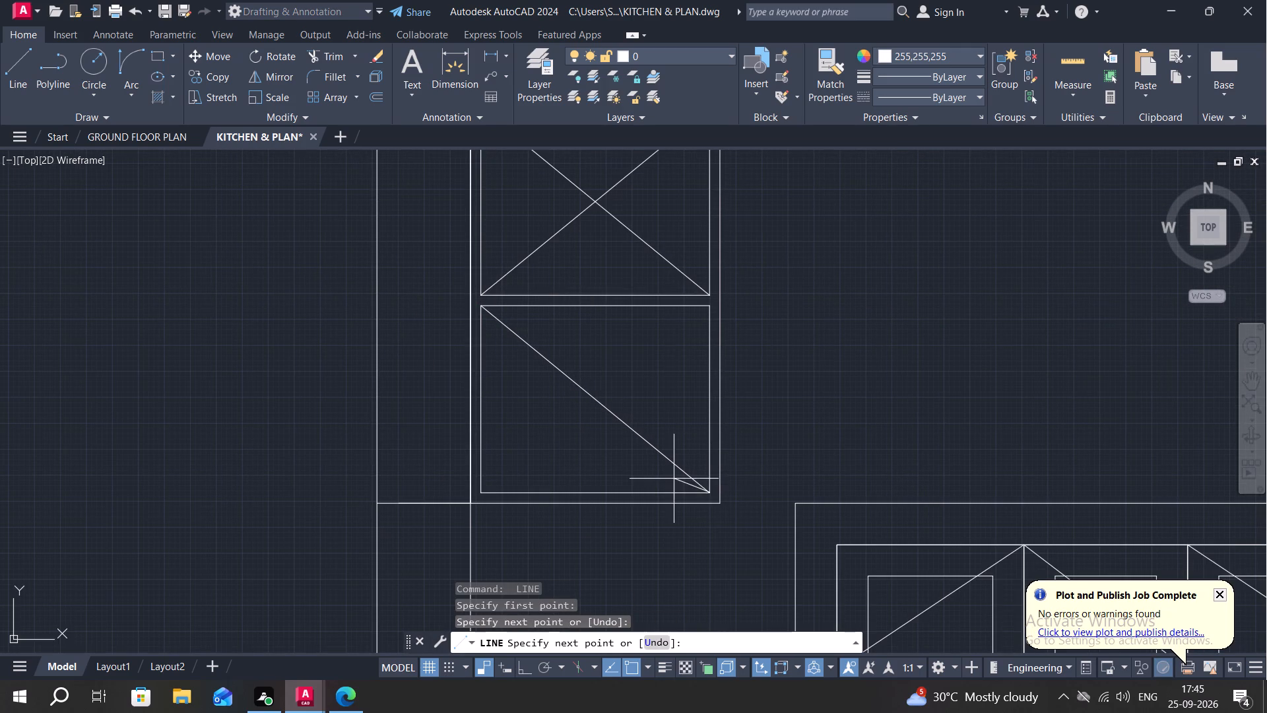
key("space")
key("space")
left_click(480, 491)
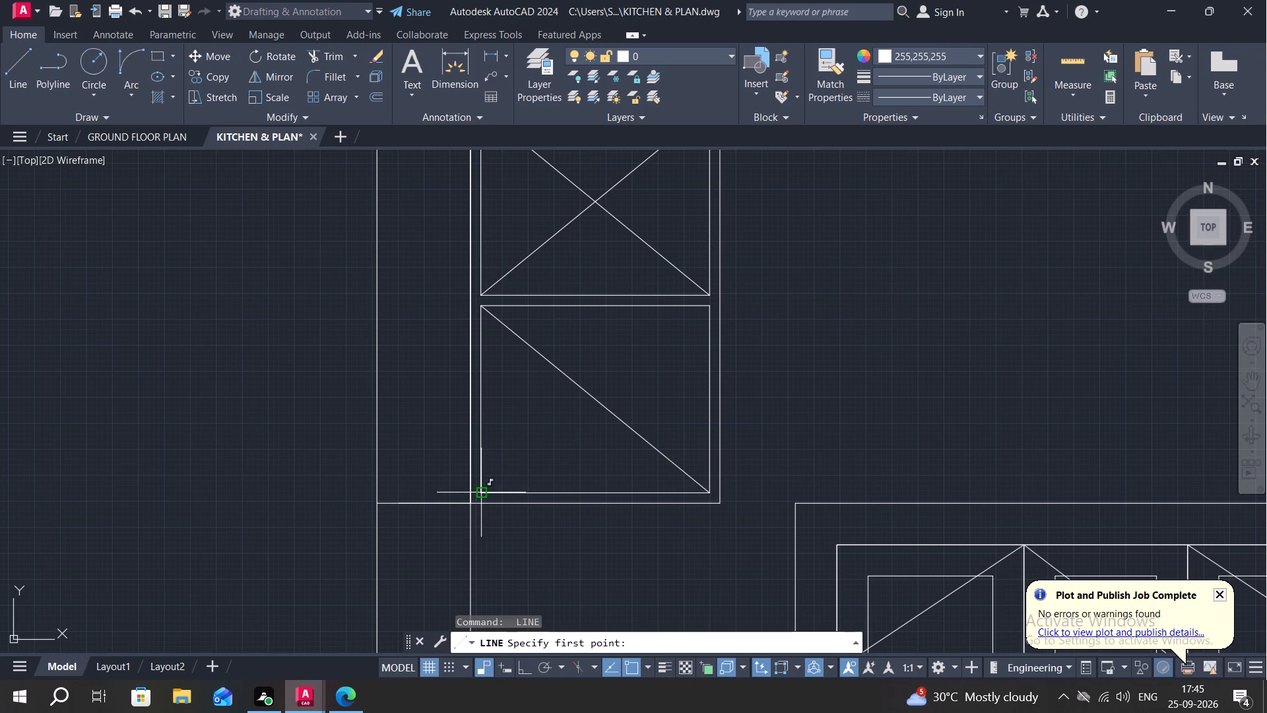
left_click(709, 308)
key("Escape")
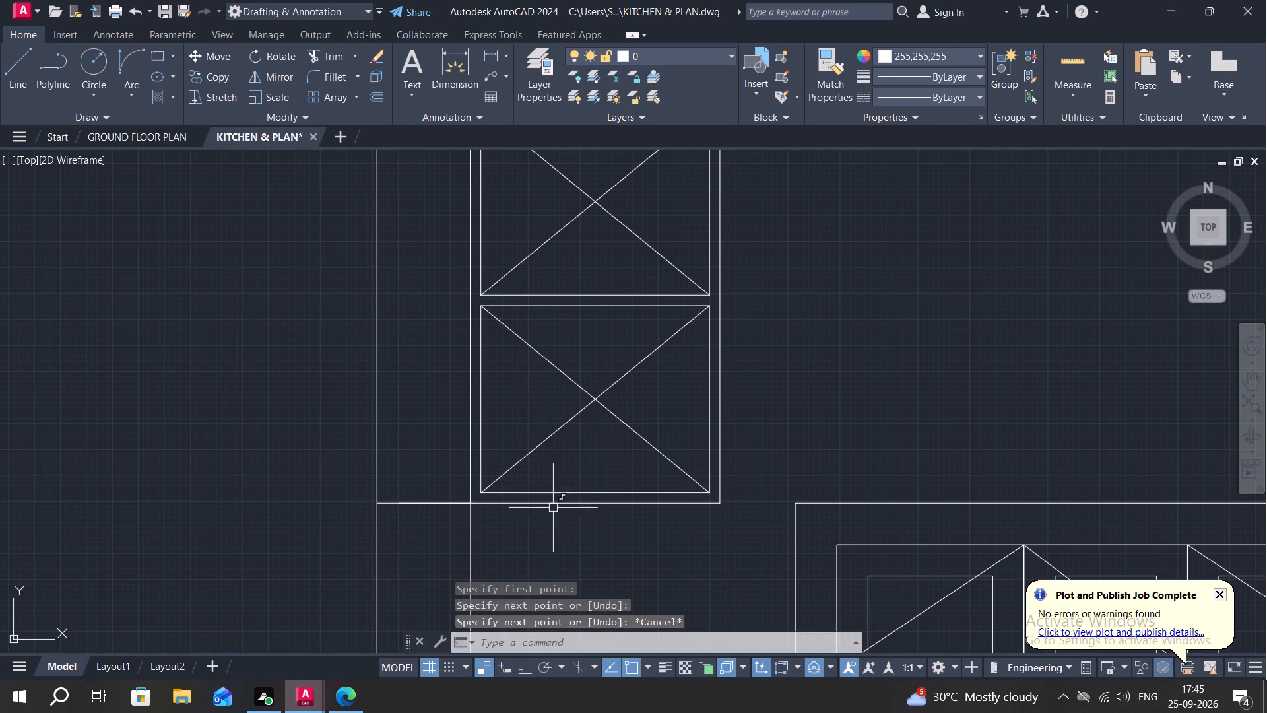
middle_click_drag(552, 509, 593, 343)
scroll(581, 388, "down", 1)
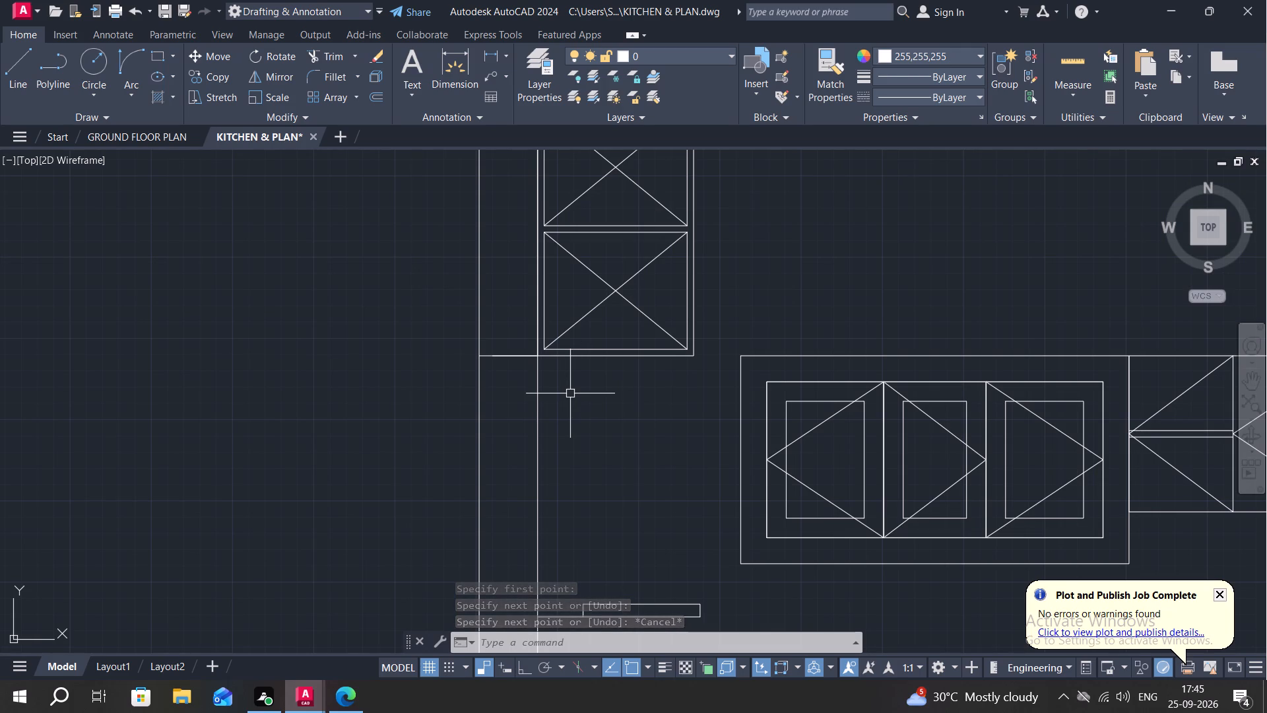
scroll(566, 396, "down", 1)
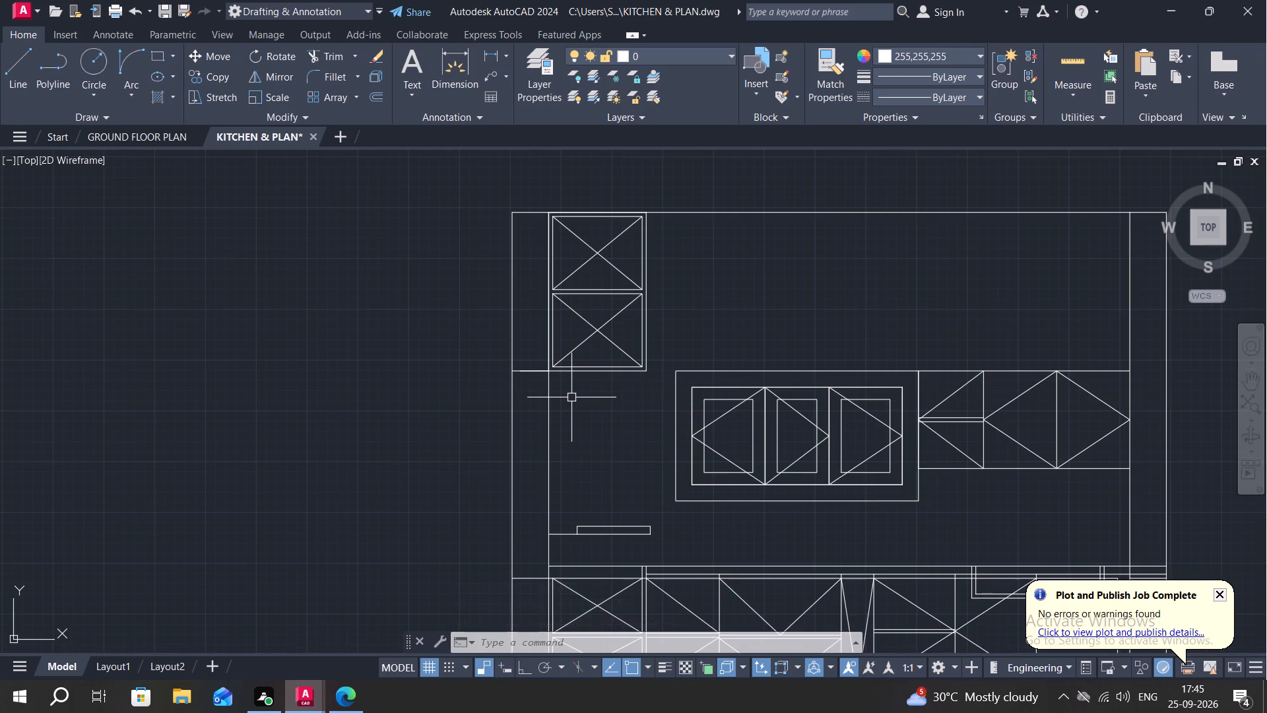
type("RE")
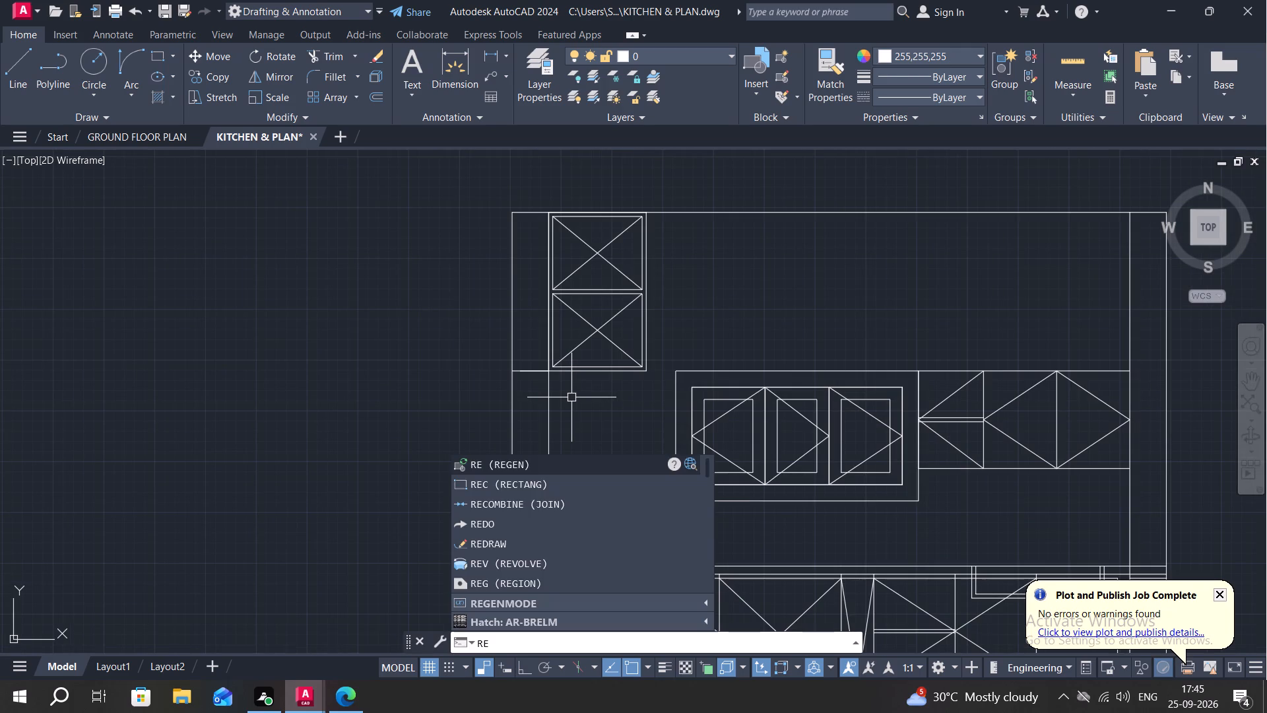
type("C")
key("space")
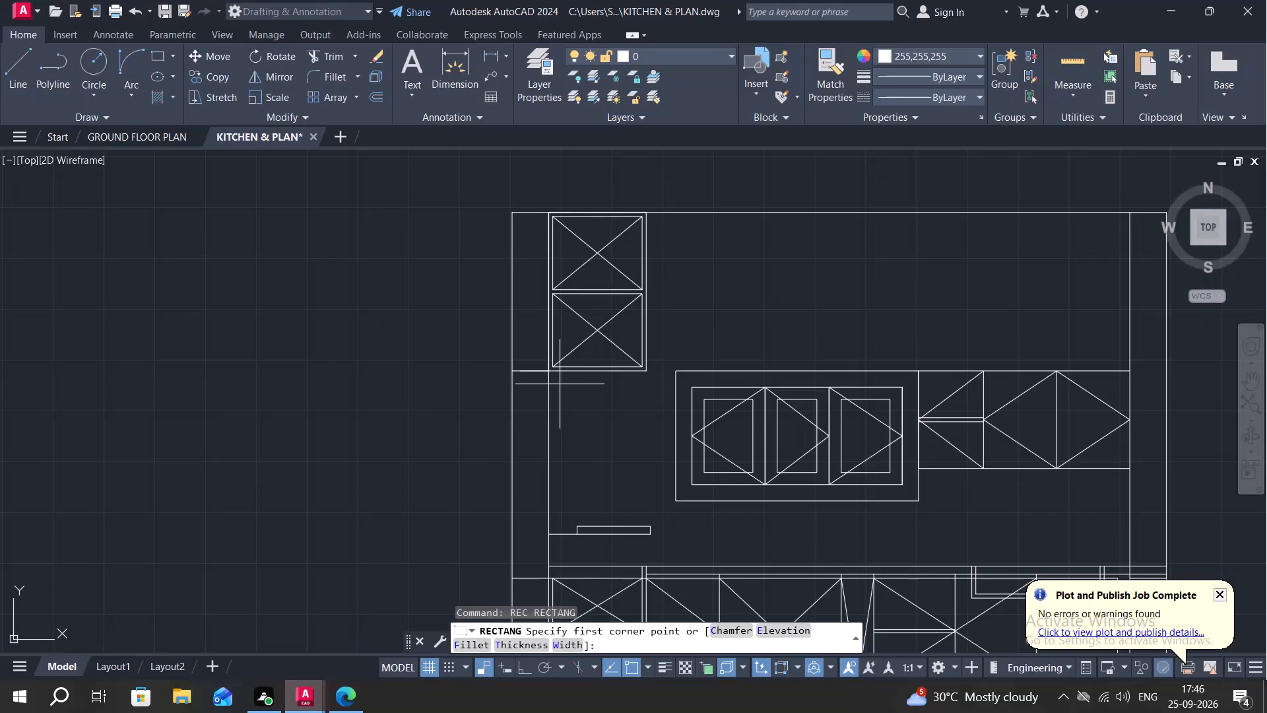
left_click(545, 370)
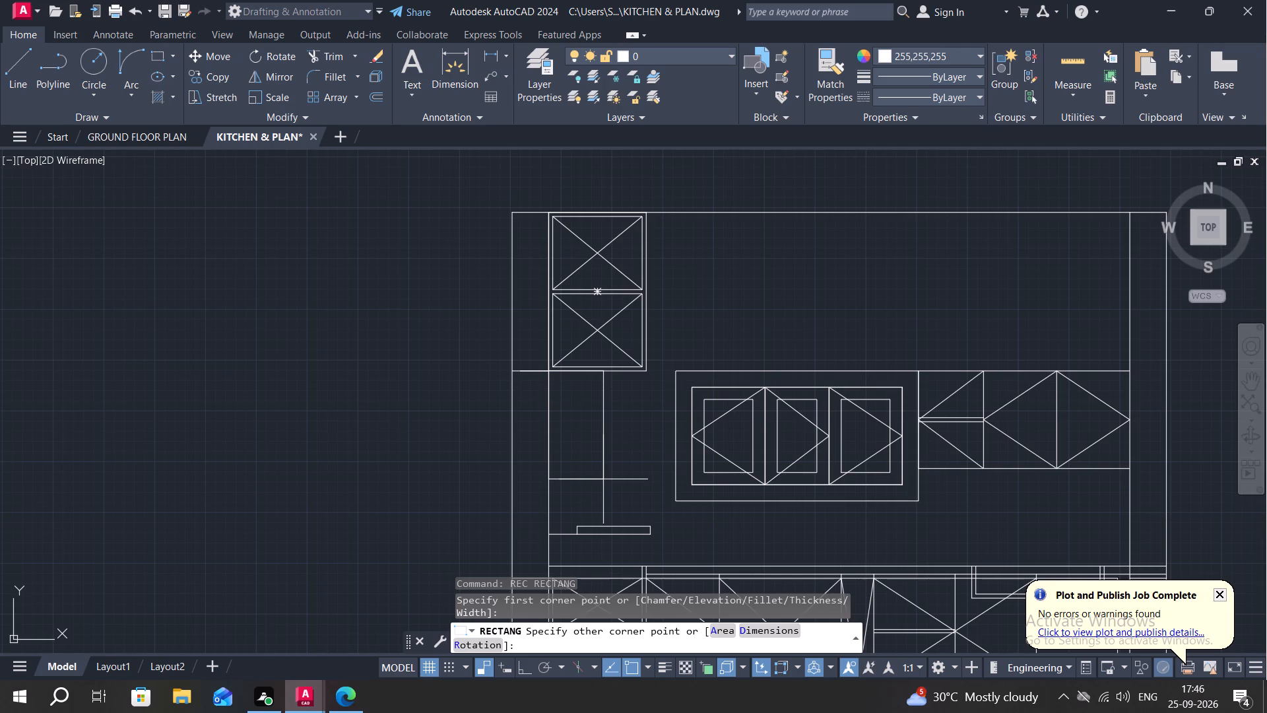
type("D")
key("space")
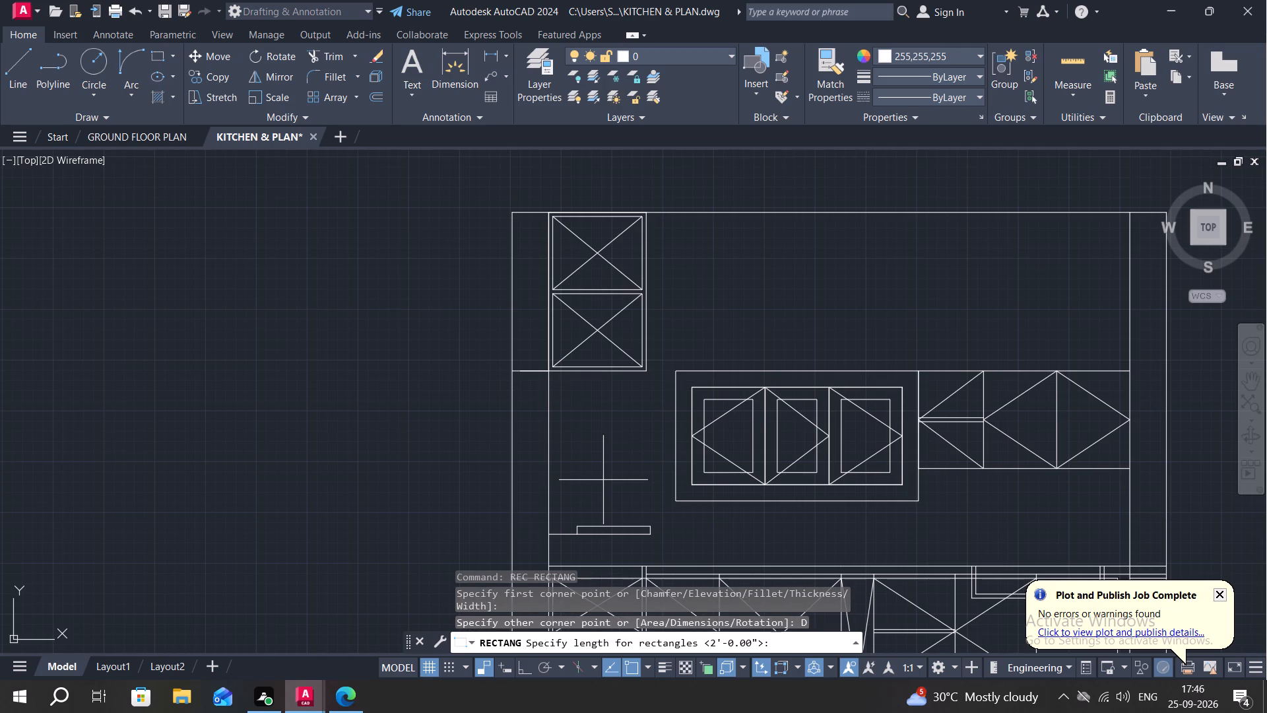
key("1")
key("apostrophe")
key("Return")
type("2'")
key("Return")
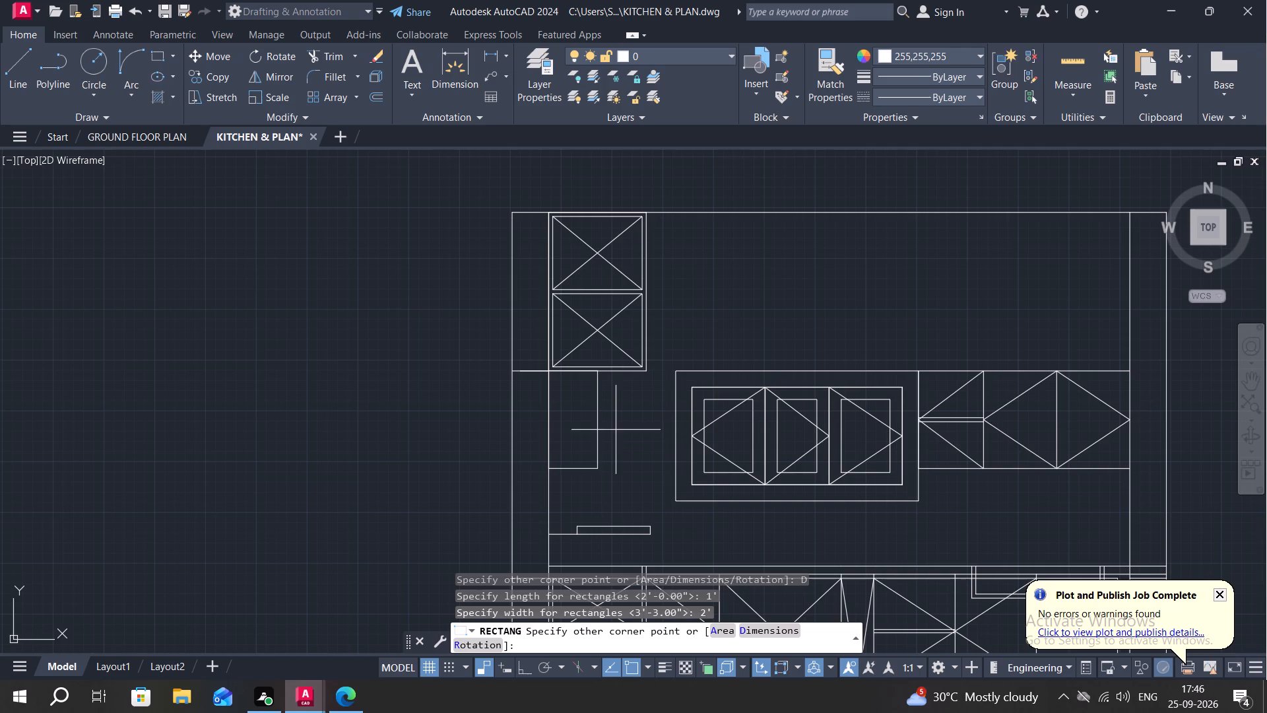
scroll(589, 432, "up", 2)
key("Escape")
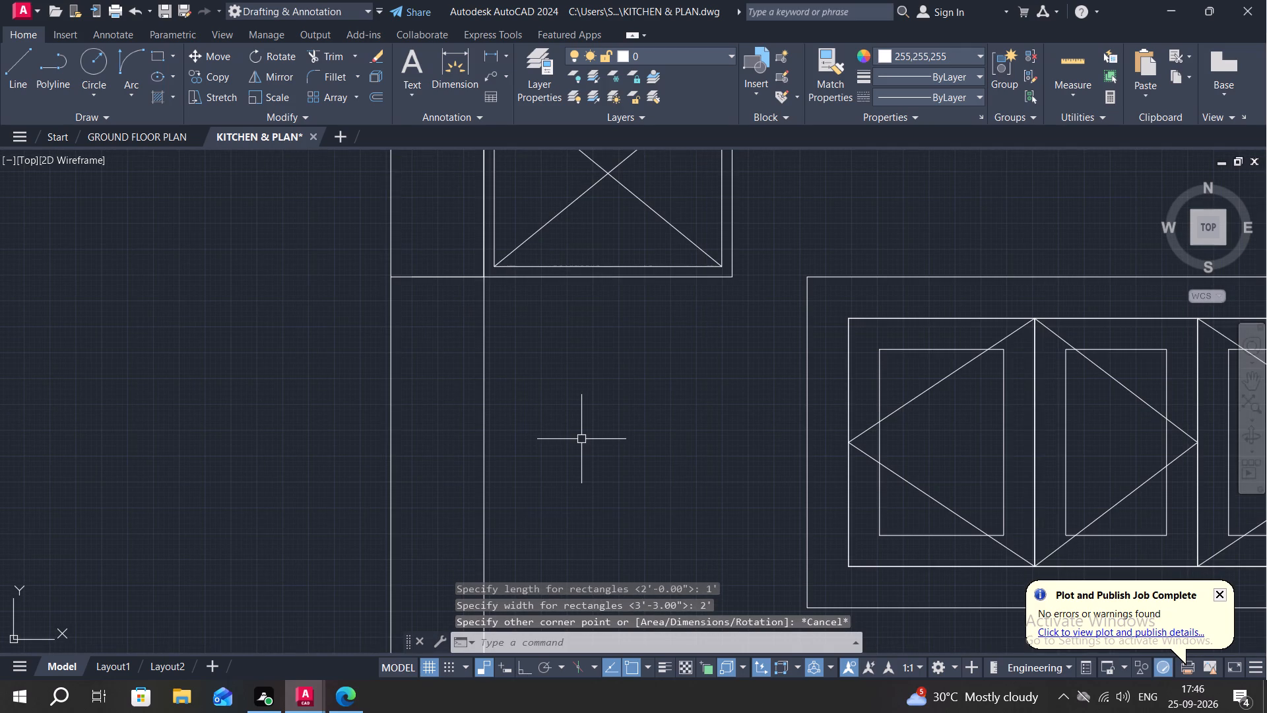
Draw a rectangle 1' long and 2' wide directly below the two-compartment cabinet, starting from its lower corner at the left wall.
type("RTE")
key("c")
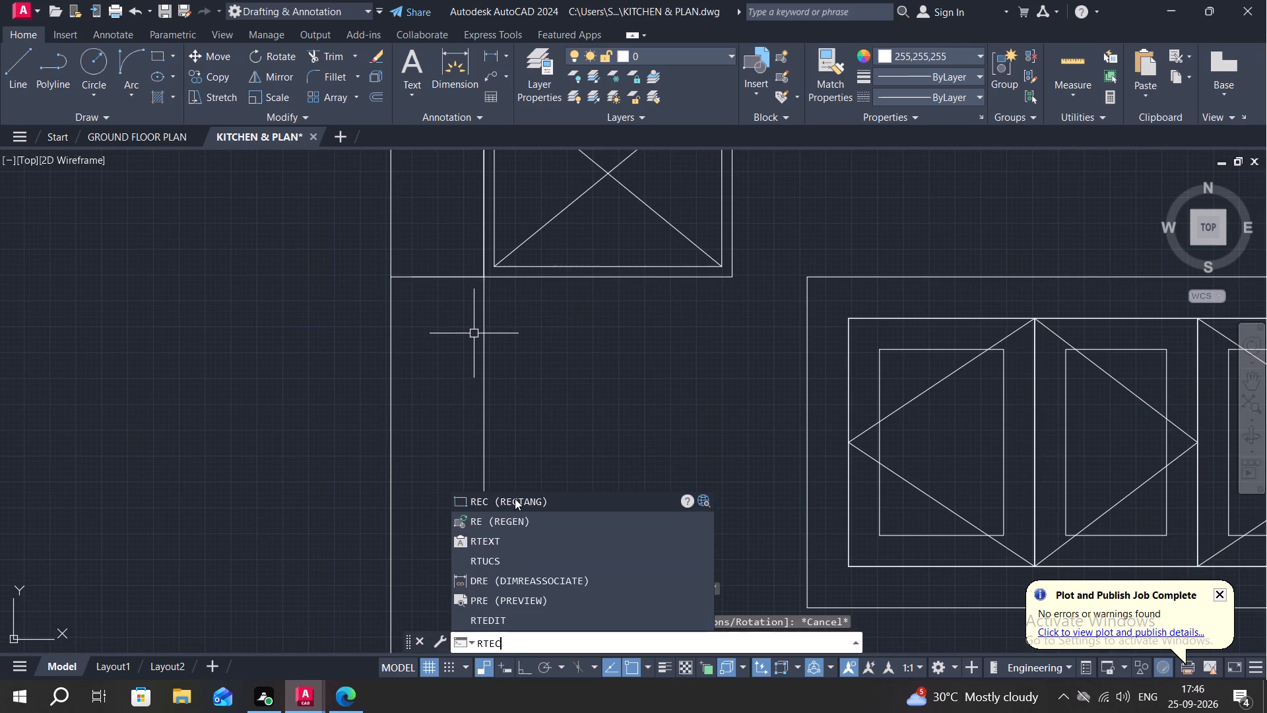
left_click(515, 498)
left_click_drag(480, 274, 496, 274)
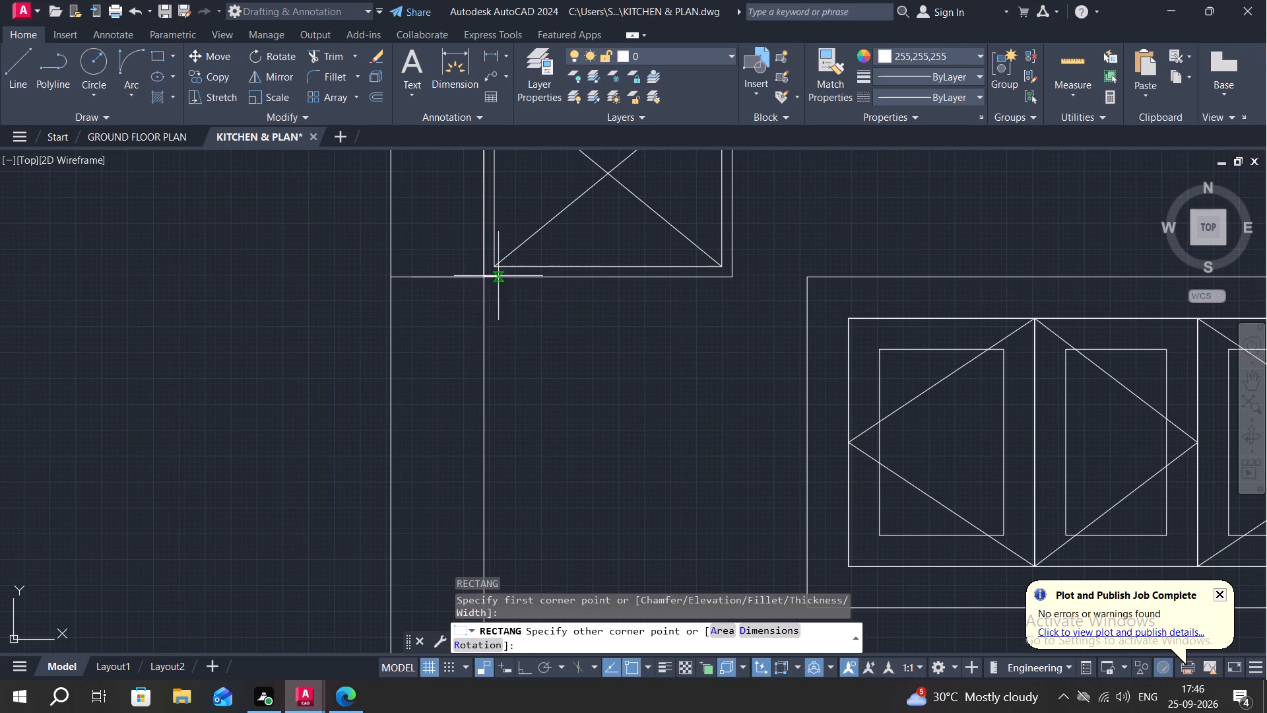
type("D")
key("space")
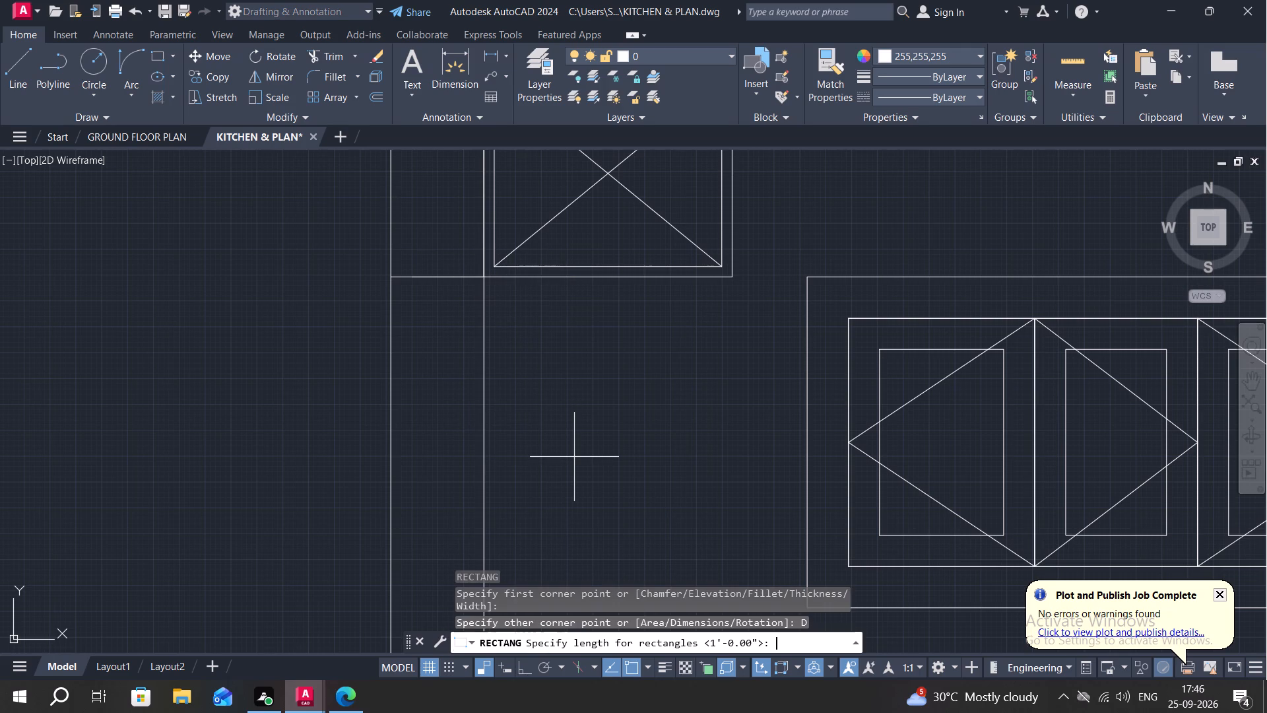
key("space")
key("space")
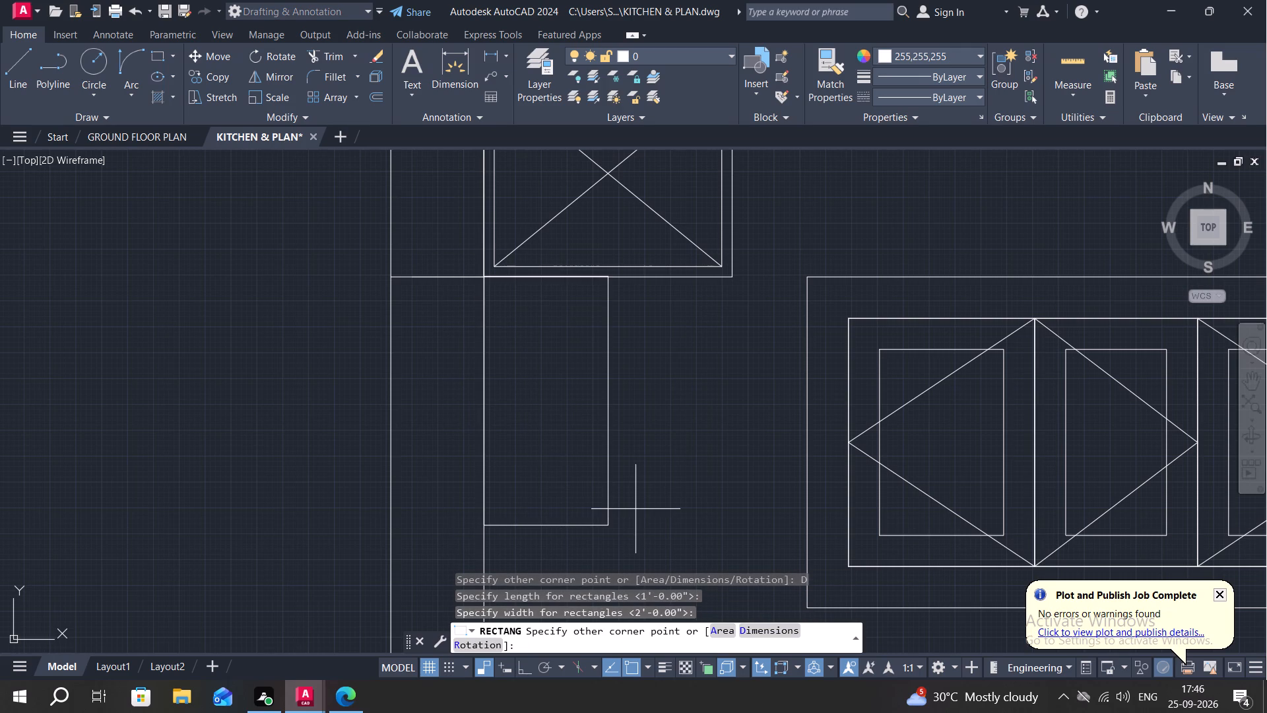
left_click(635, 510)
Offset the 1' by 2' rectangle 1" inward.
middle_click_drag(641, 508, 691, 471)
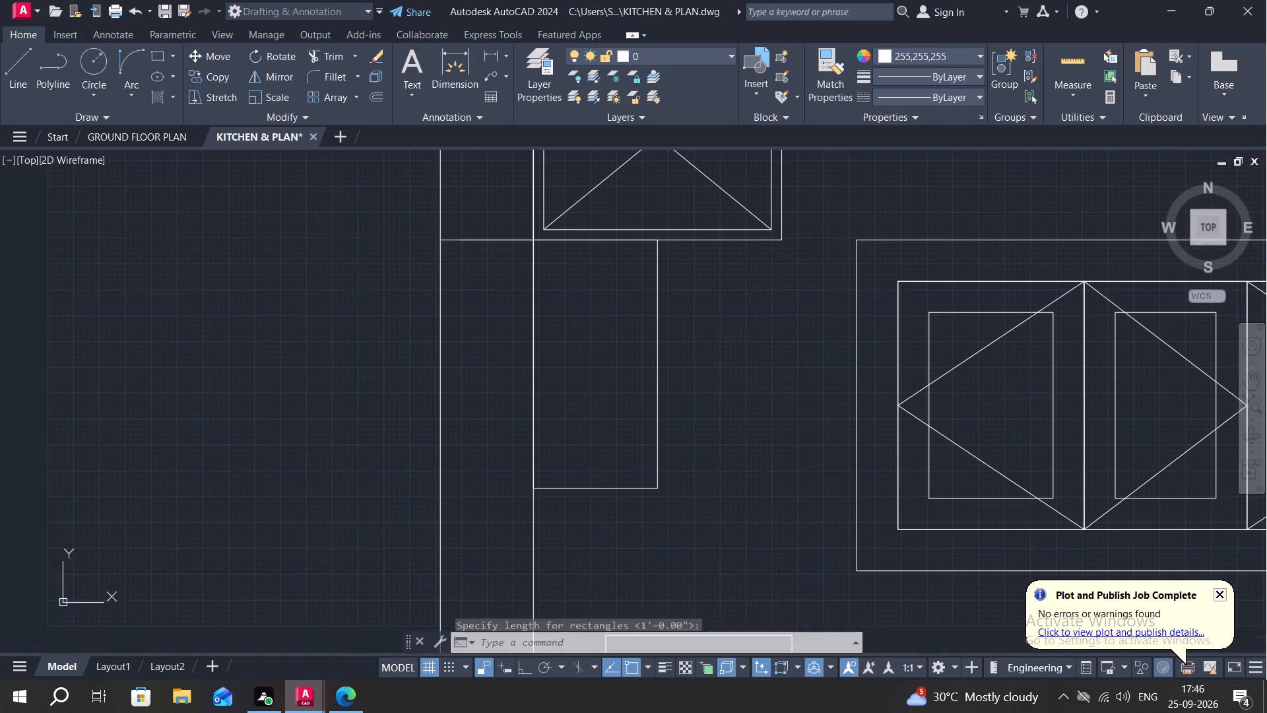
middle_click_drag(560, 401, 615, 417)
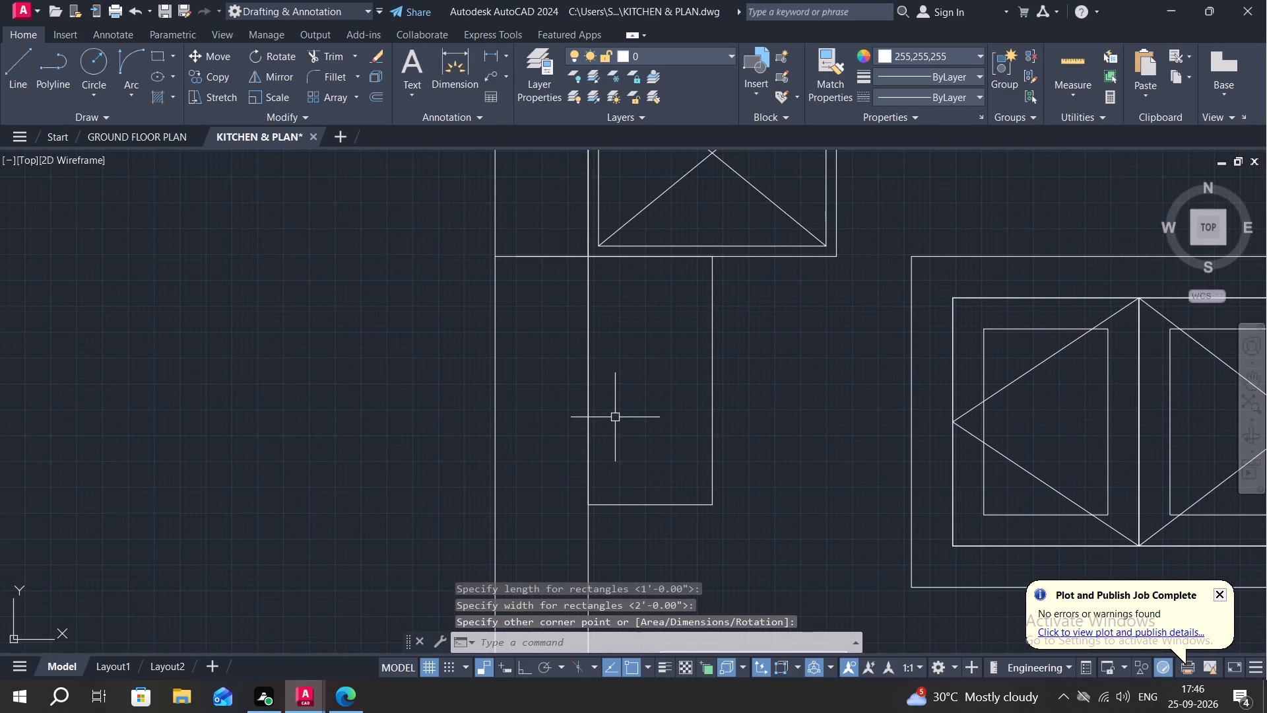
type("O")
key("space")
key("1")
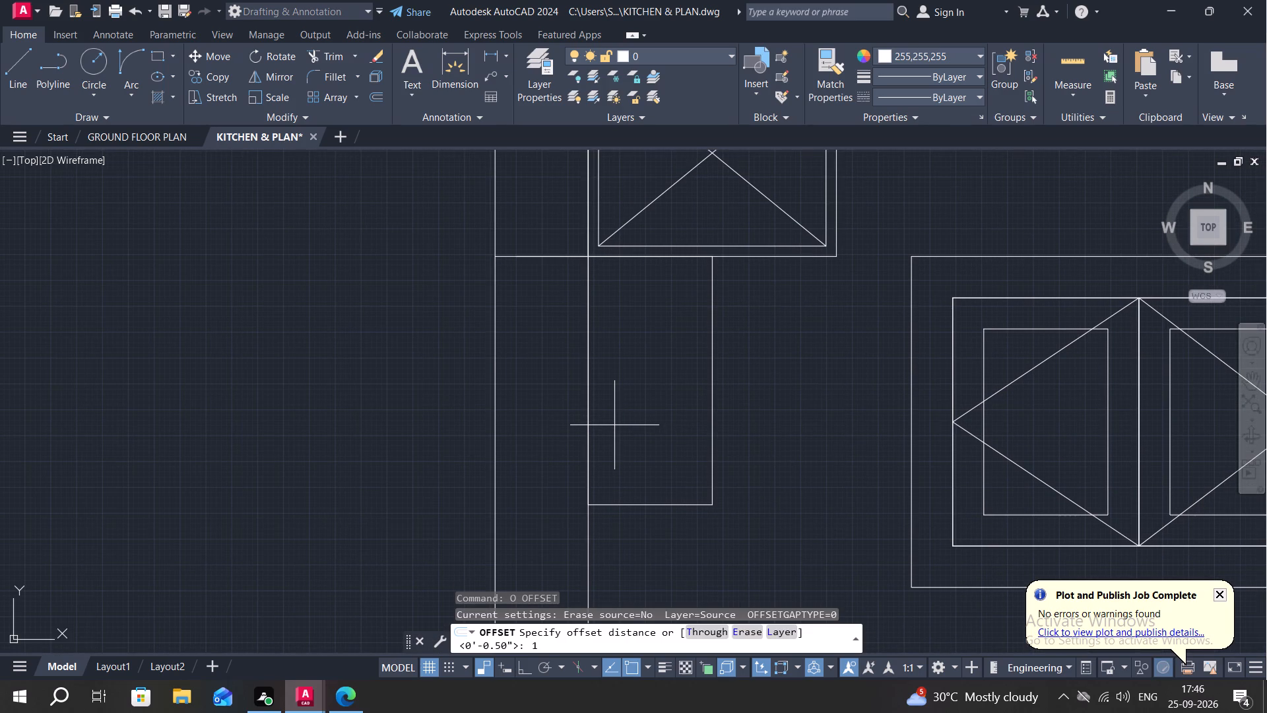
type("\"")
key("space")
left_click(709, 402)
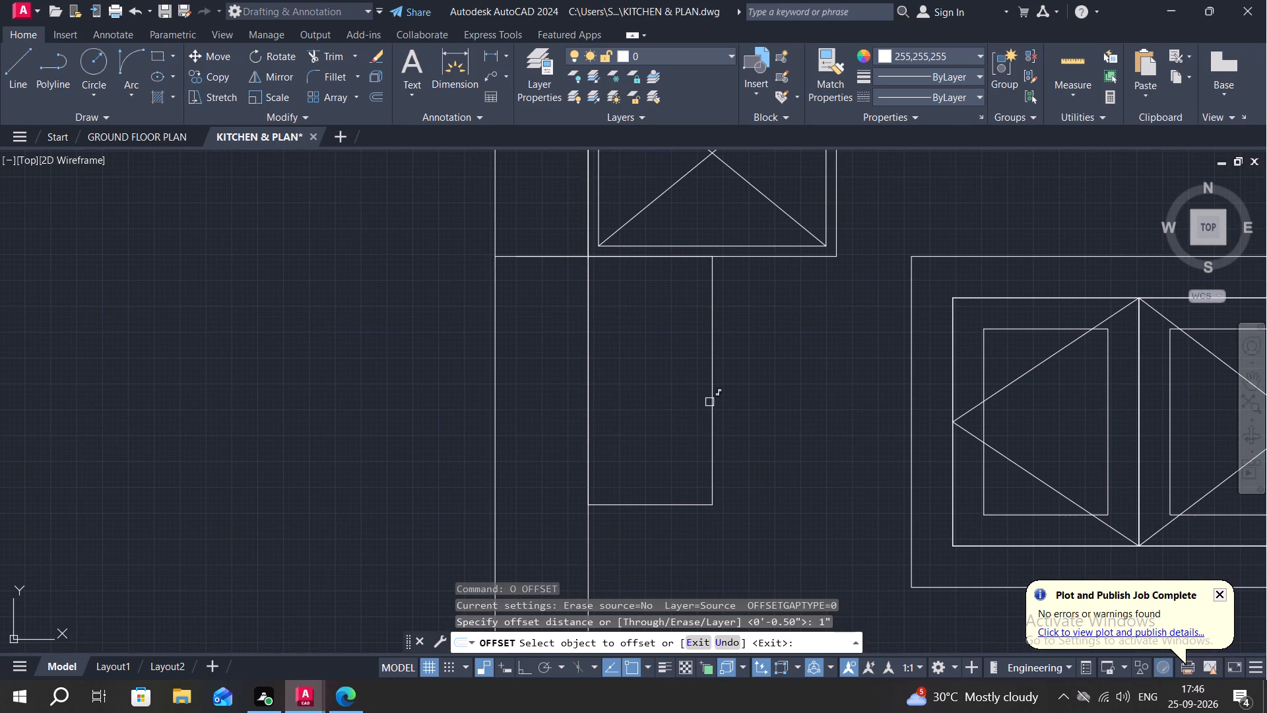
left_click(668, 399)
key("Escape")
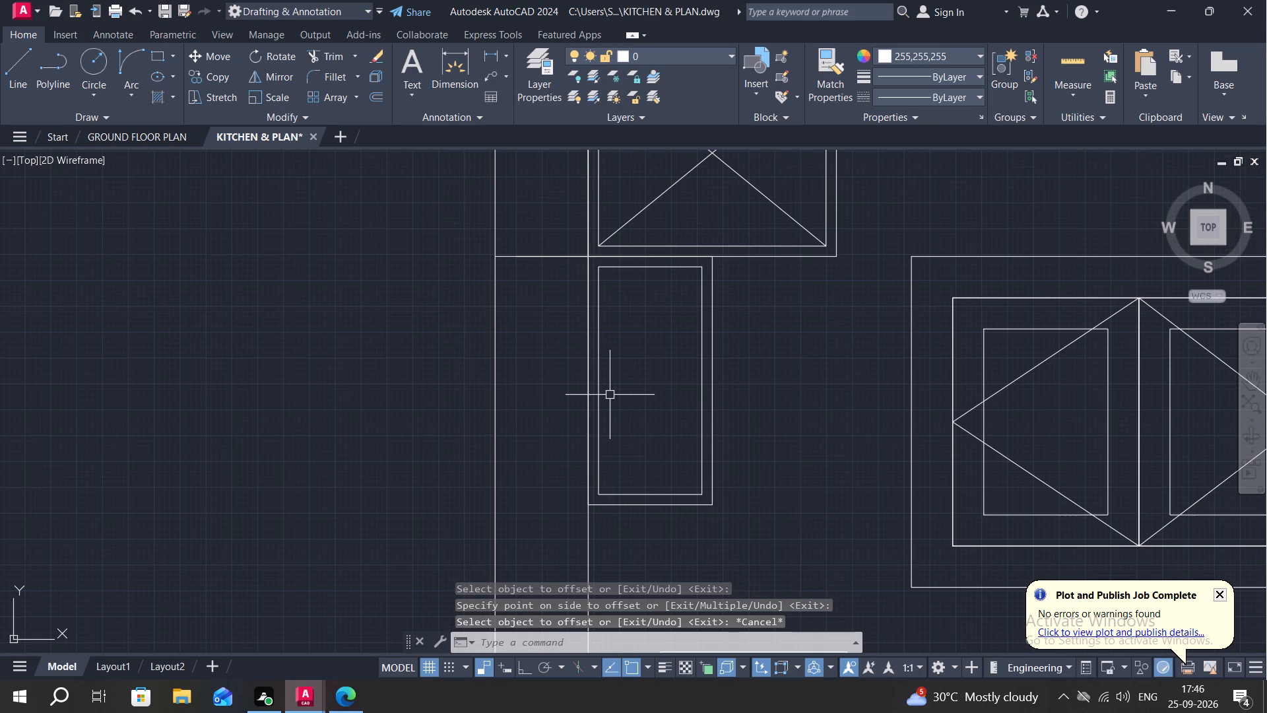
Draw a horizontal line across the new inner rectangle between the midpoints of its two vertical sides.
type("L")
key("space")
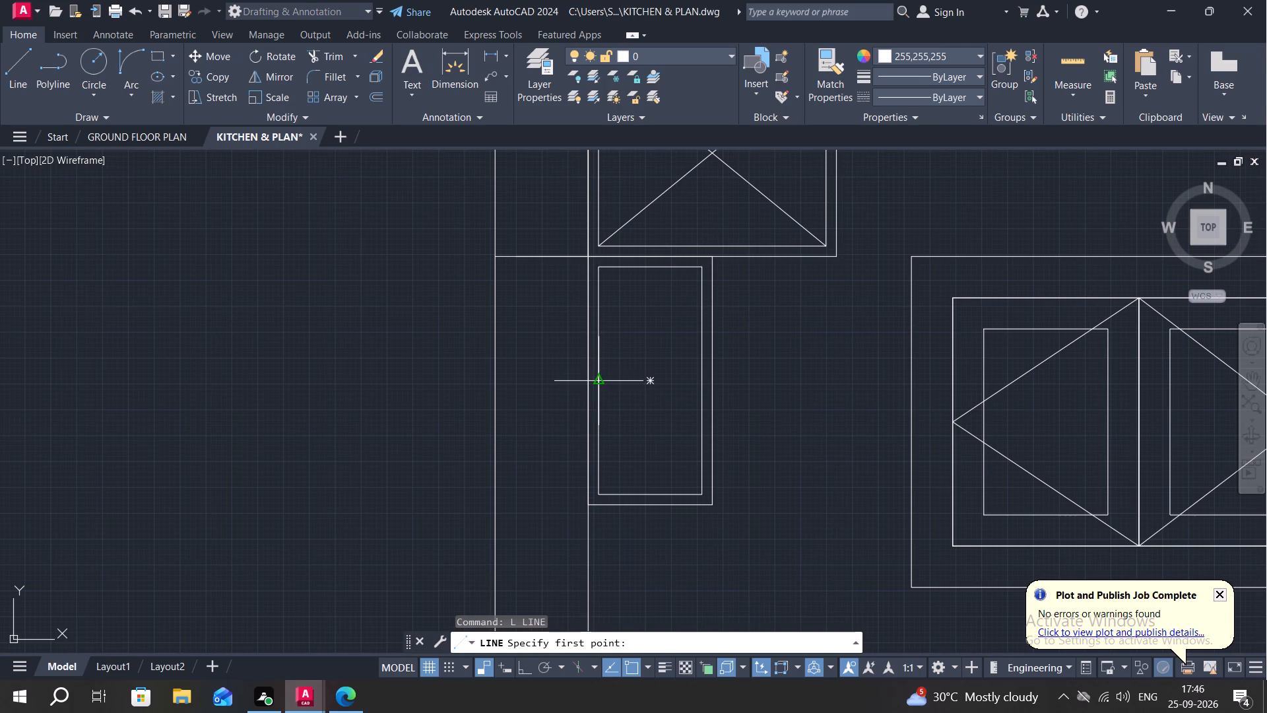
left_click(599, 376)
left_click(700, 381)
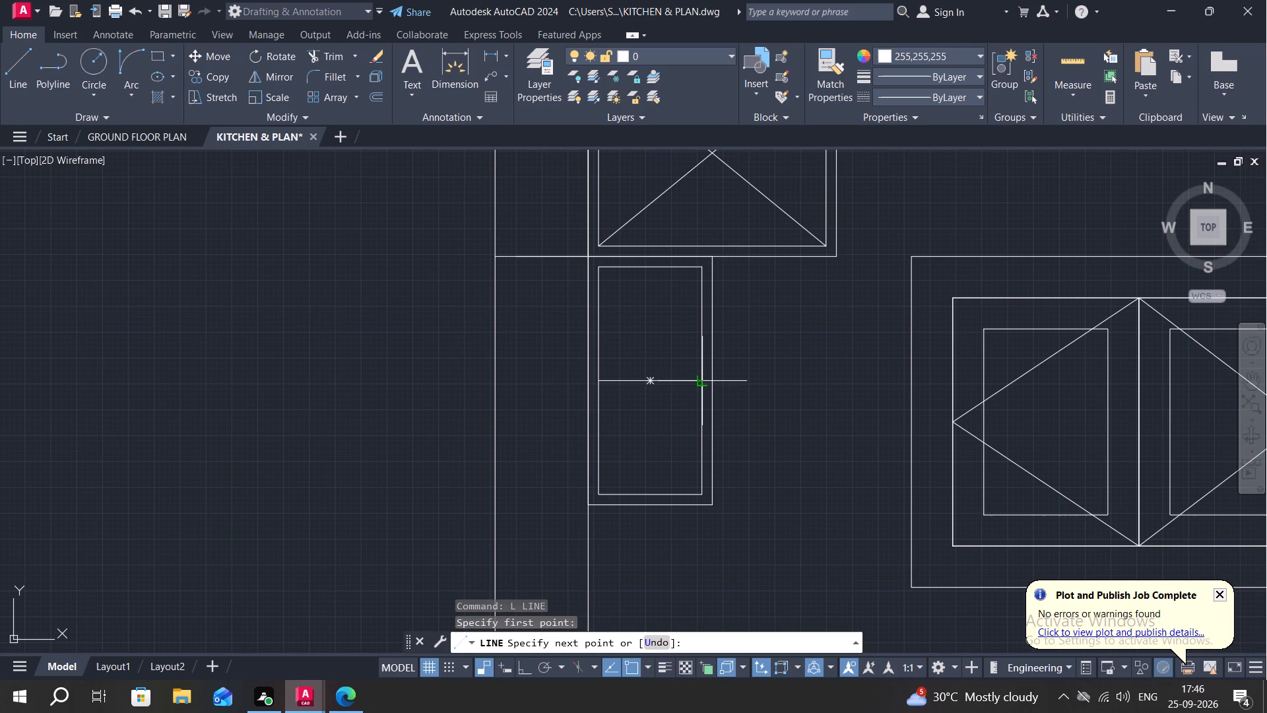
key("Escape")
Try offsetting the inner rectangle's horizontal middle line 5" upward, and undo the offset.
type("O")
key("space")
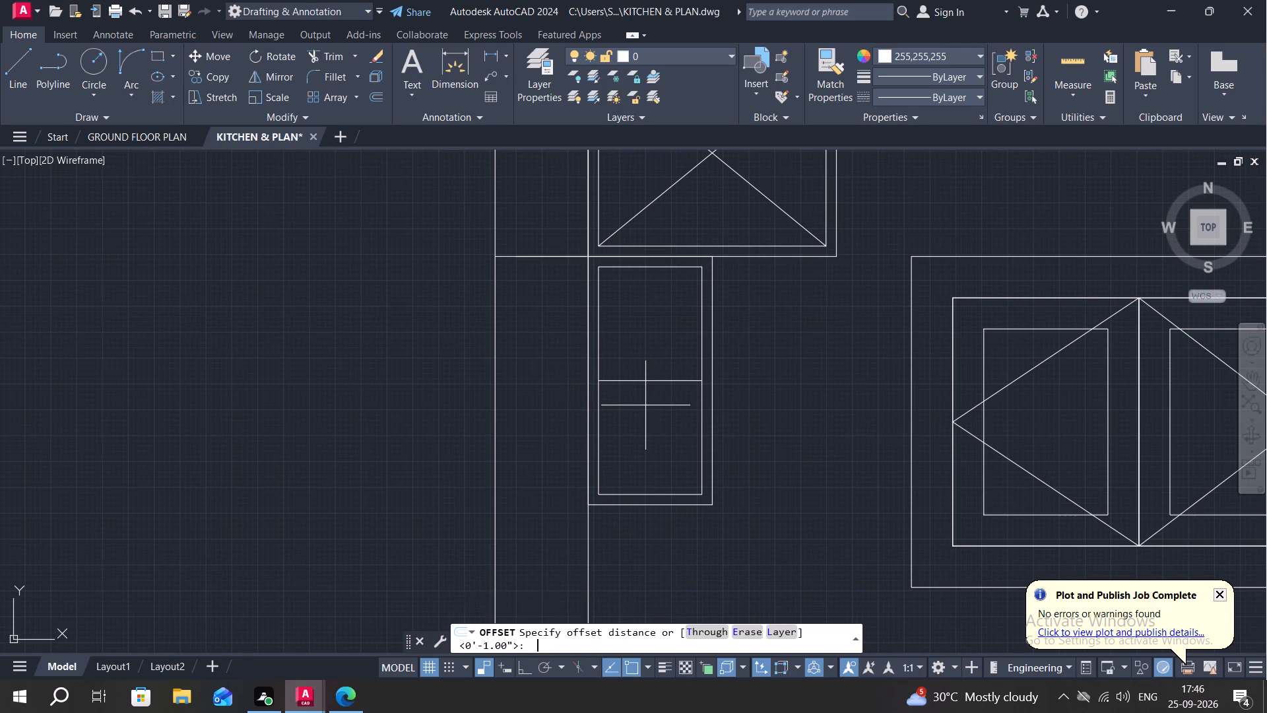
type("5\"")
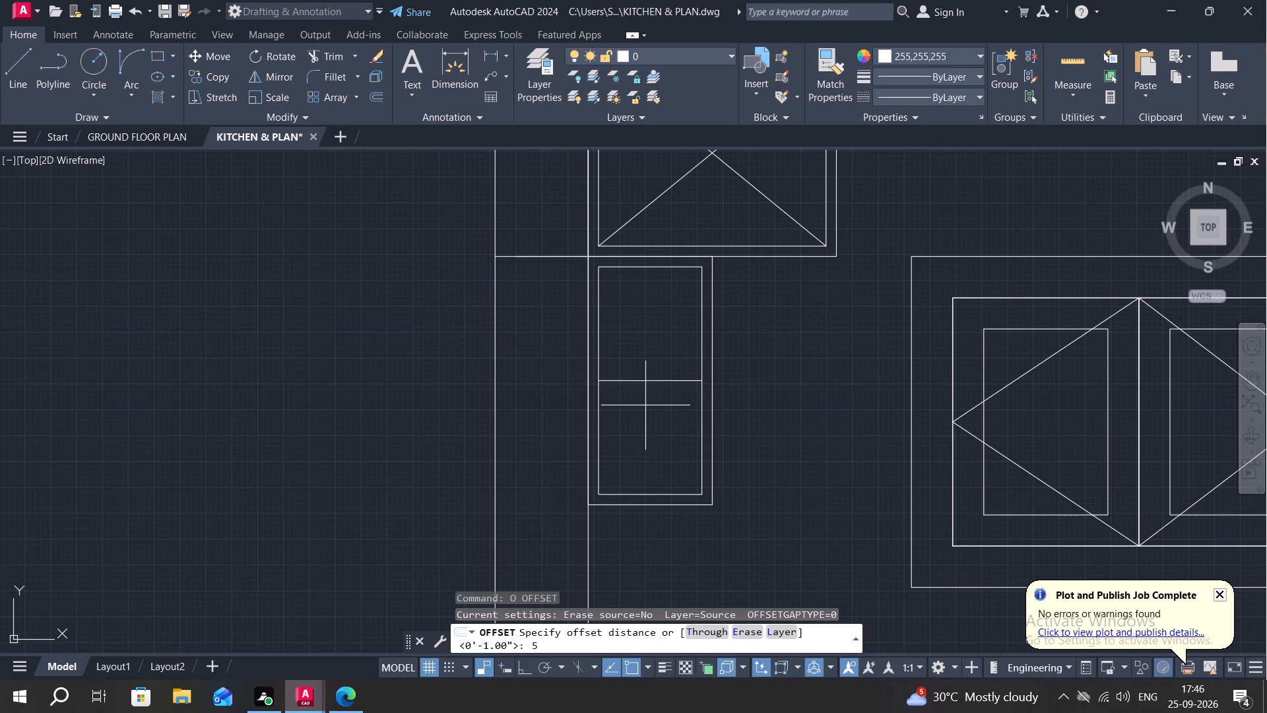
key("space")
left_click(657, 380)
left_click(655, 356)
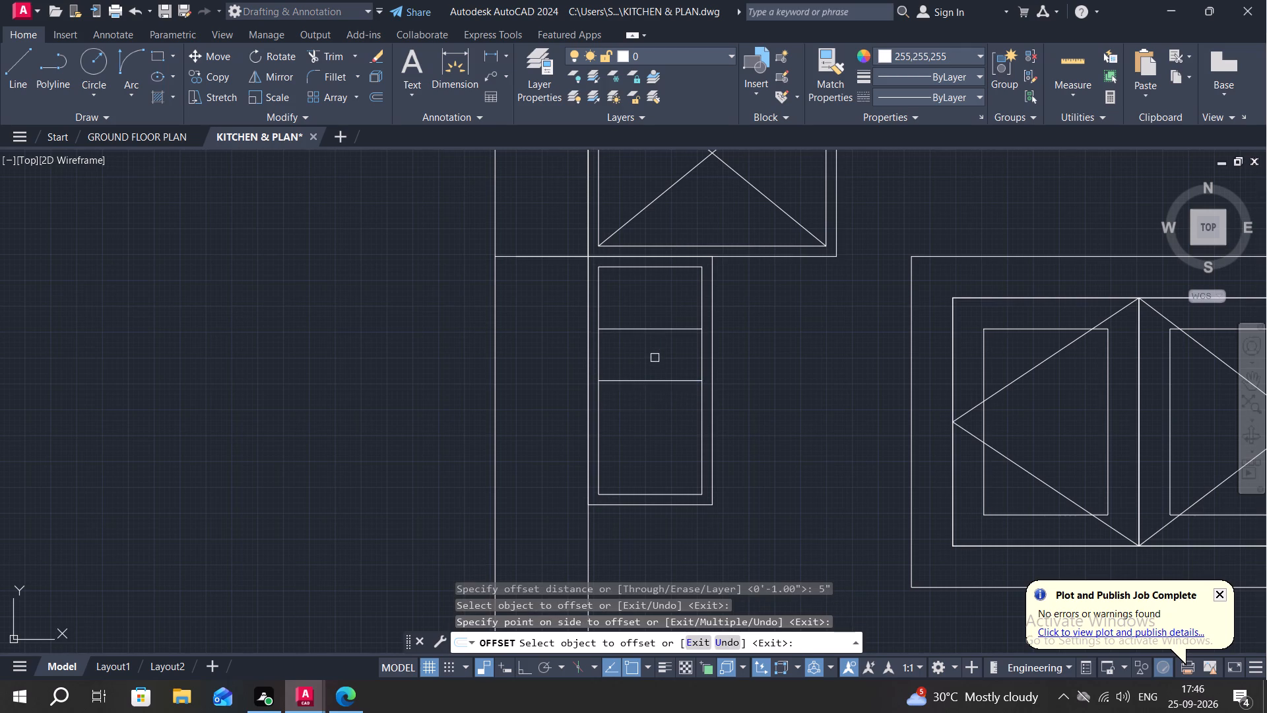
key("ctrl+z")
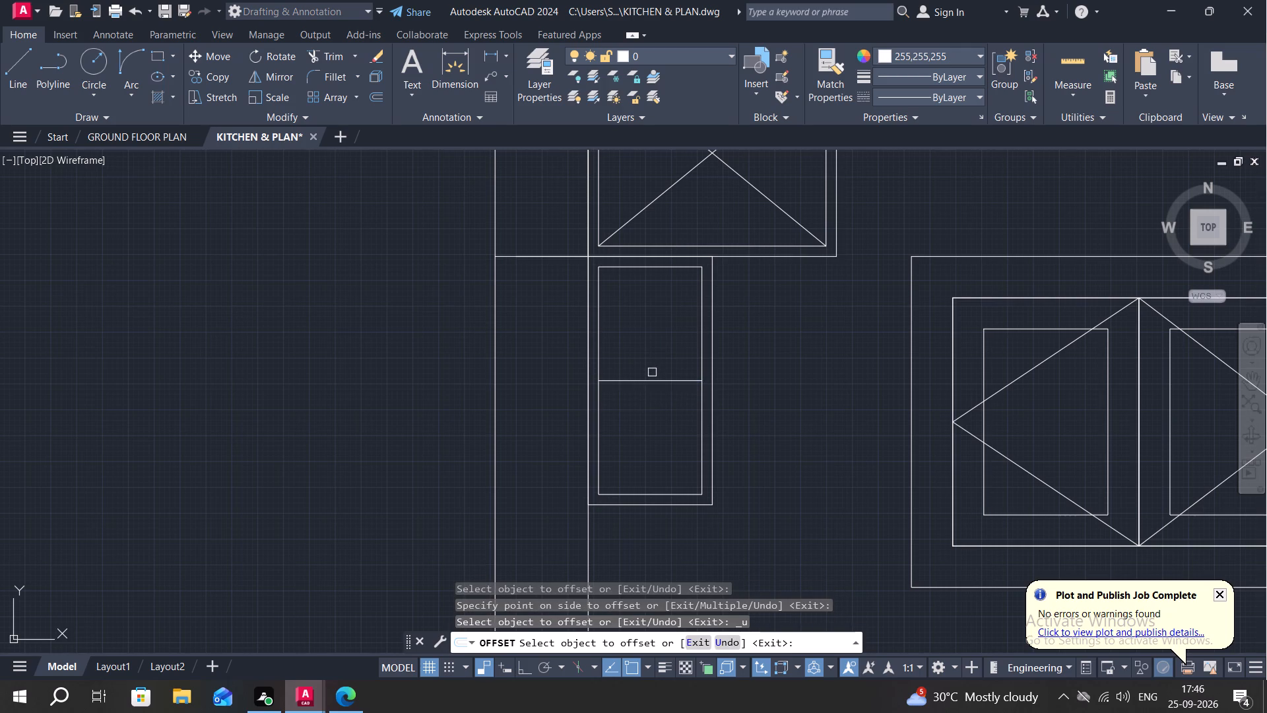
Offset the inner rectangle's horizontal middle line 0.5" upward and 0.5" downward.
key("Escape")
key("o")
key("space")
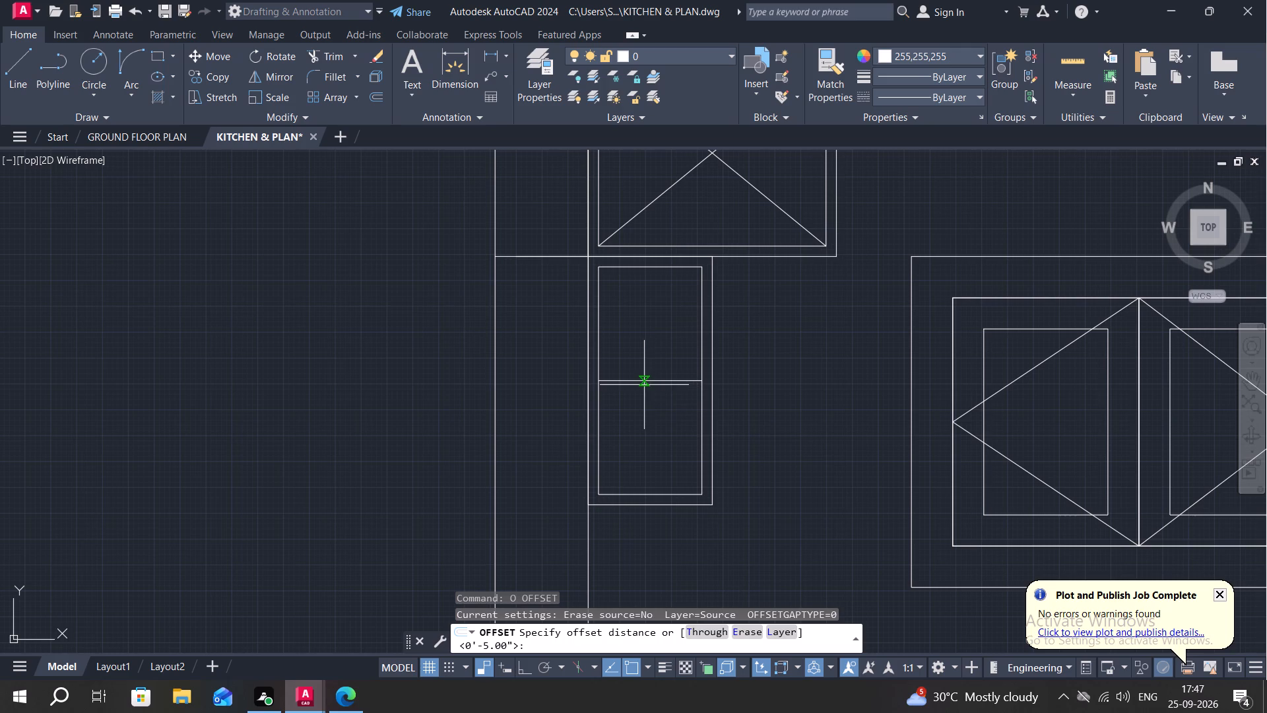
type("0.5\"")
key("space")
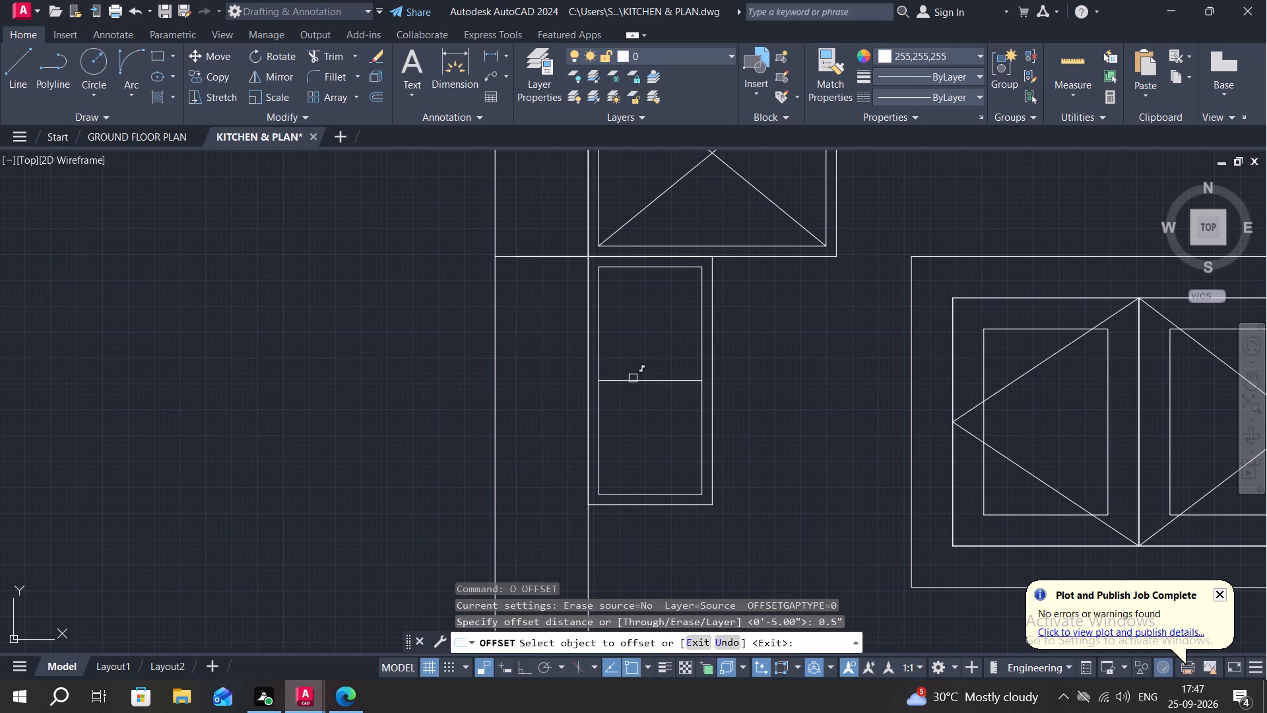
left_click(635, 379)
left_click(633, 360)
left_click_drag(641, 382, 642, 388)
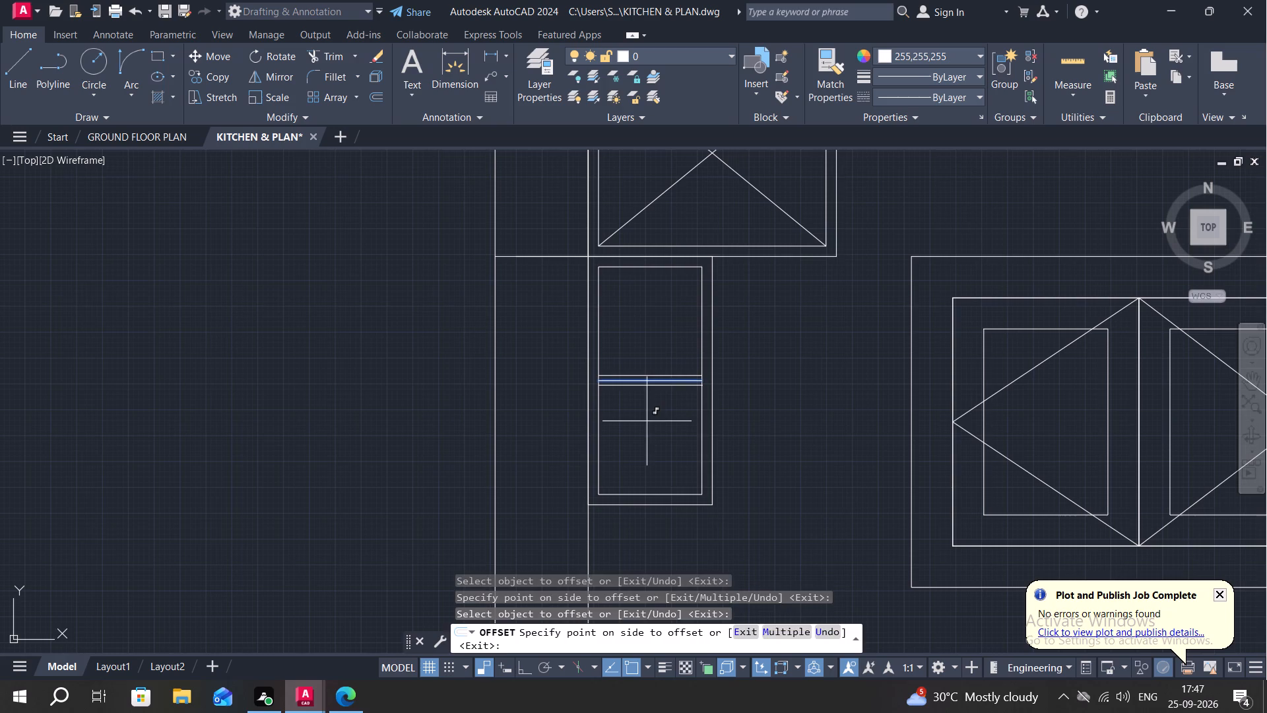
left_click(647, 421)
key("Escape")
Erase the original middle line between the two offset lines, leaving only the divider's edges.
scroll(630, 387, "up", 2)
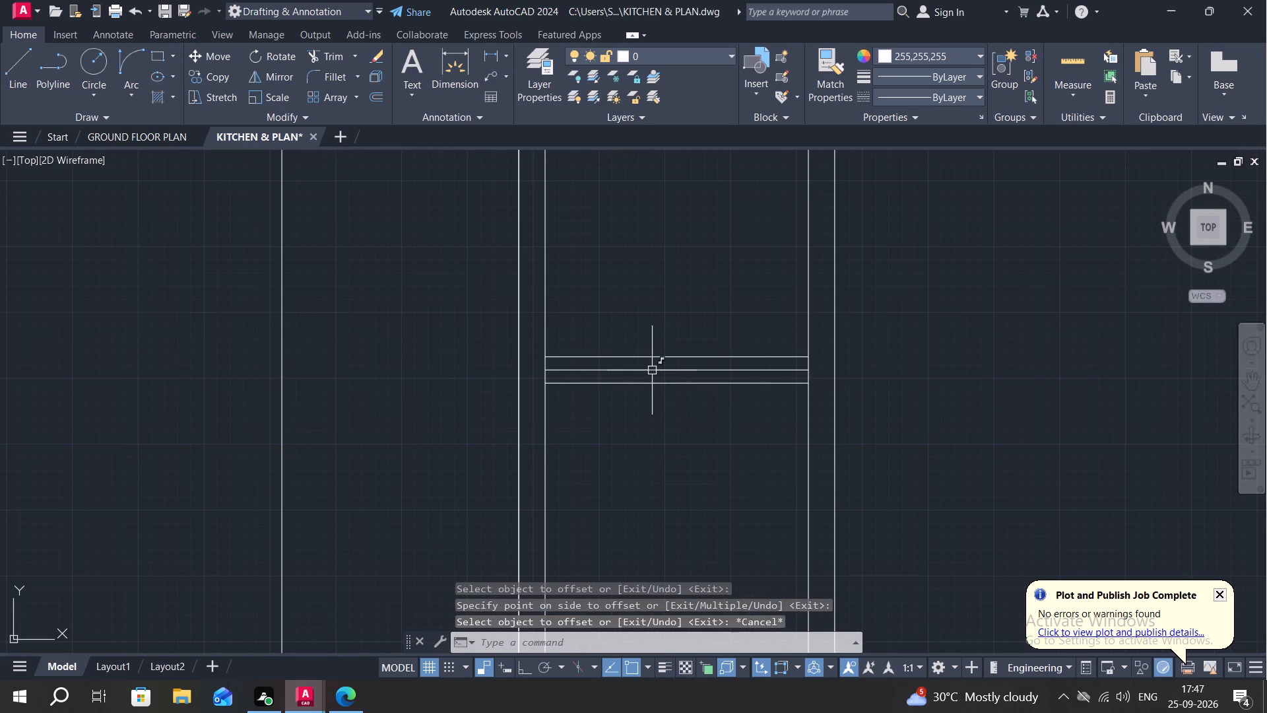
left_click(653, 370)
key("Delete")
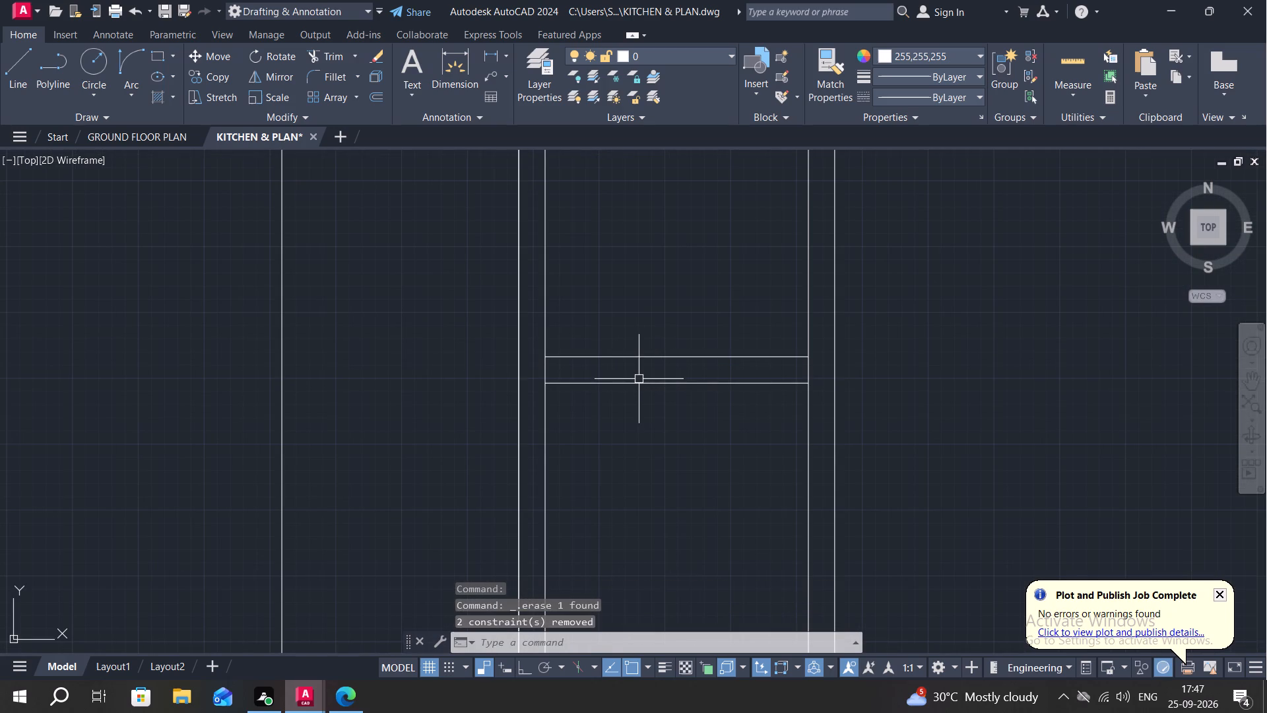
Trim both vertical sides of the inner rectangle between the two divider lines to form two separate compartments.
key("t")
key("r")
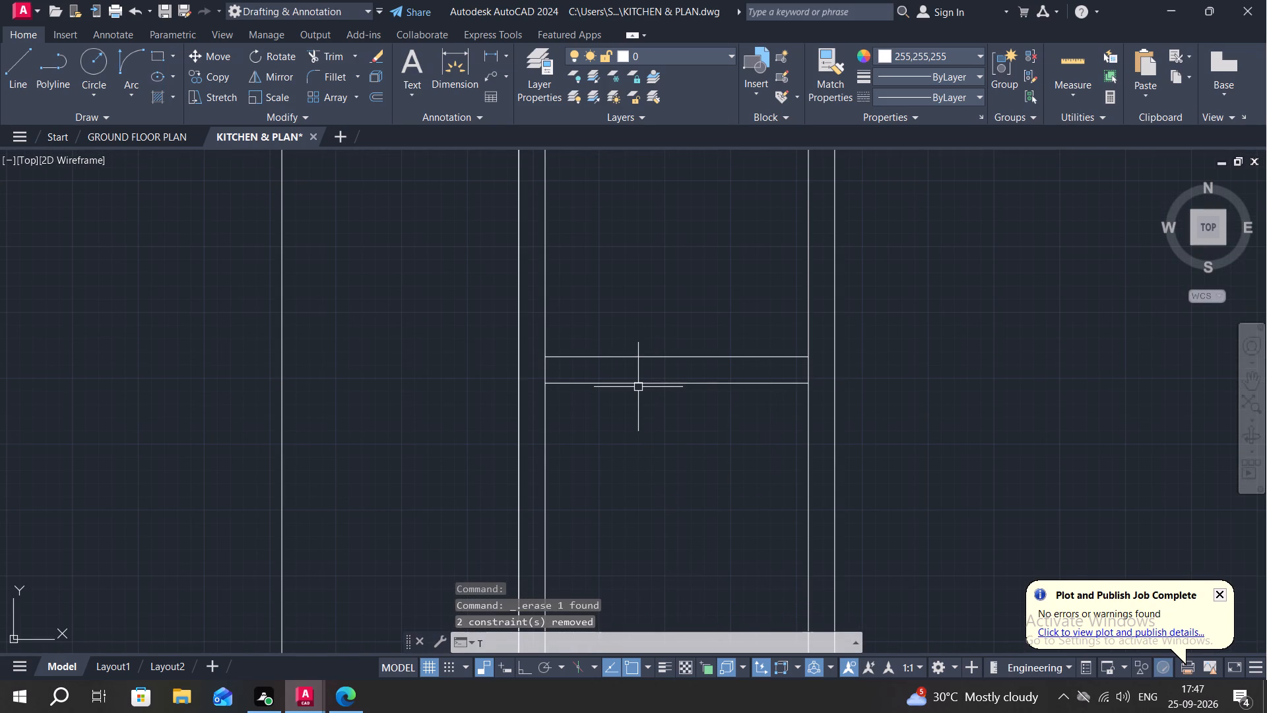
key("space")
left_click(548, 372)
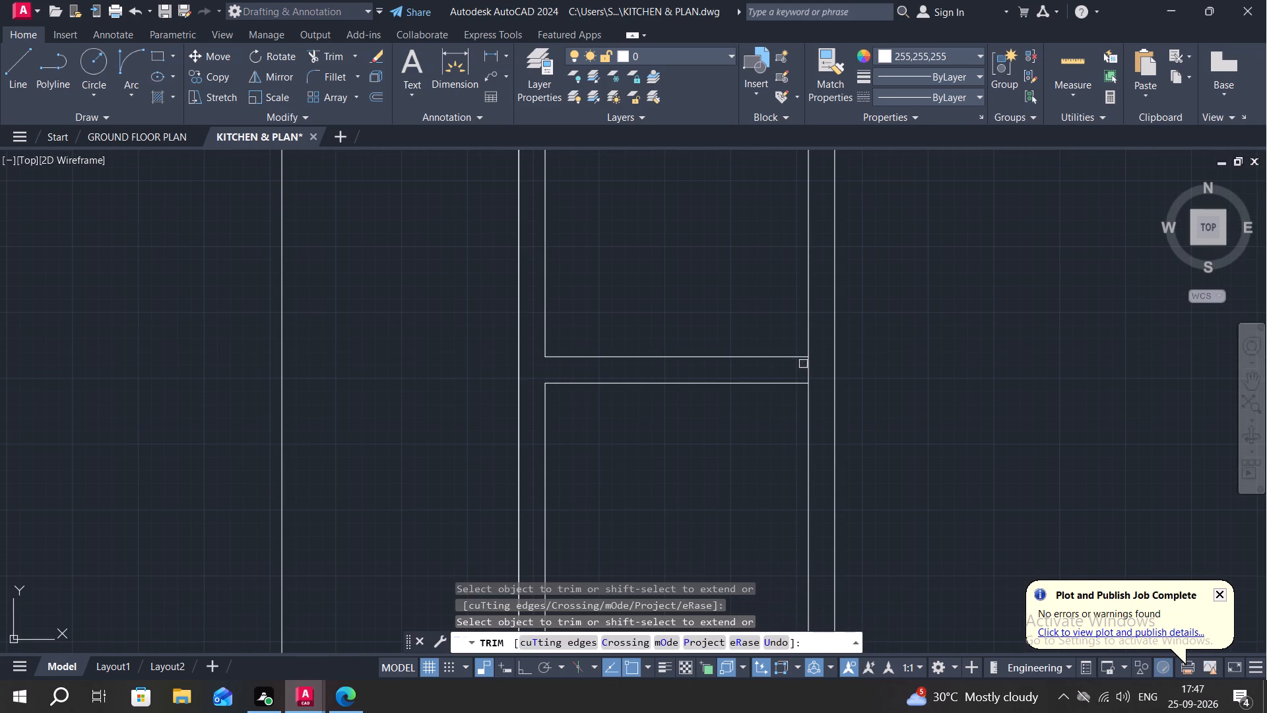
left_click(810, 364)
key("Escape")
scroll(862, 414, "down", 2)
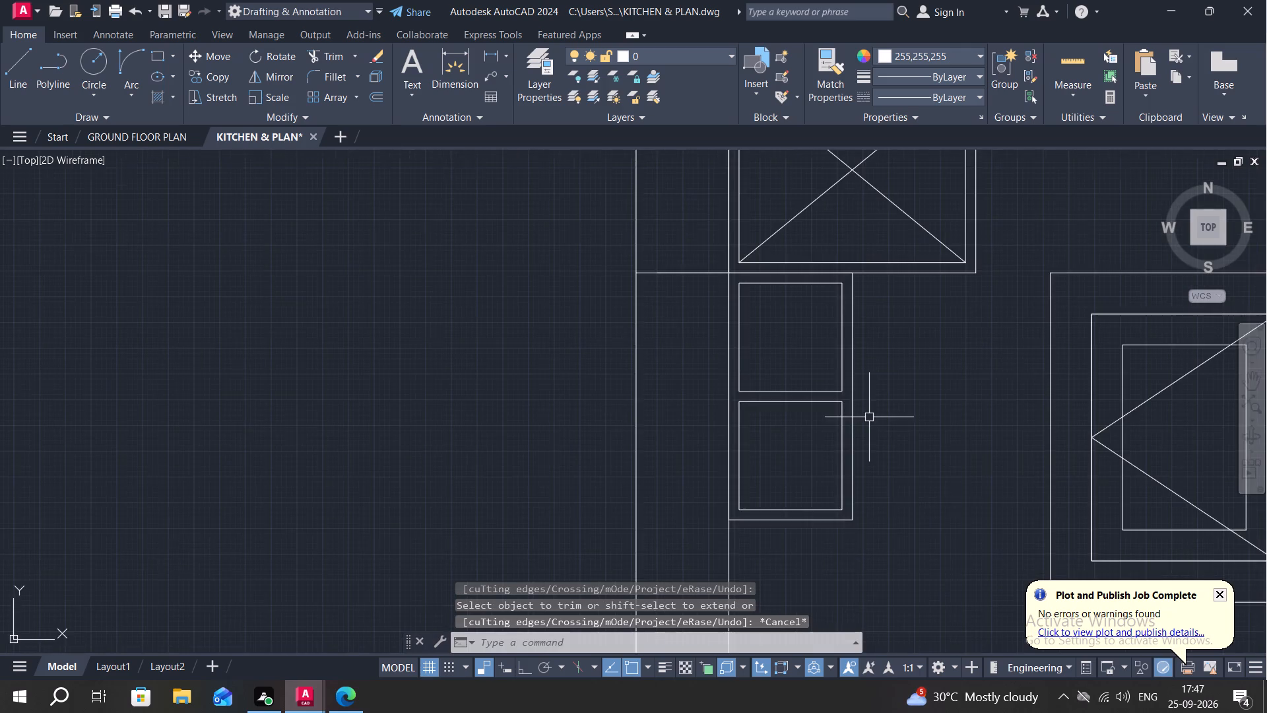
Trim away the horizontal line crossing the left wall thickness at the bottom level of the crossed upper cabinet.
scroll(862, 436, "down", 2)
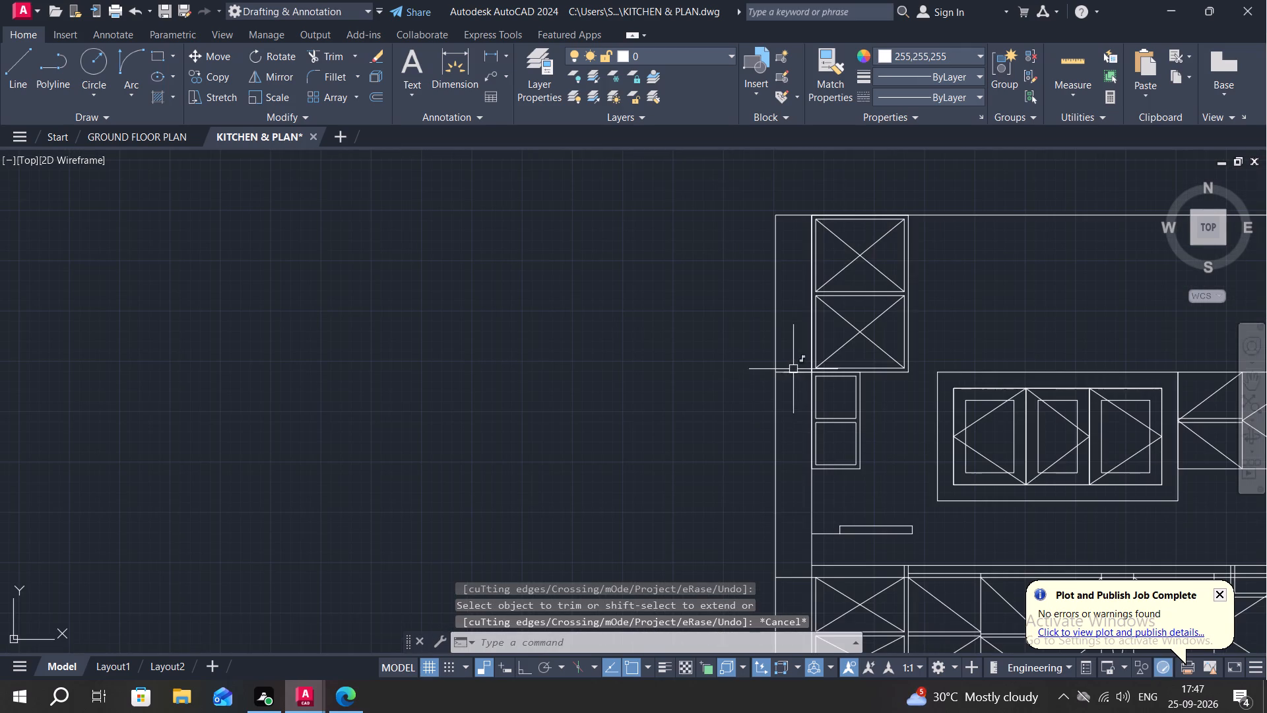
type("TR")
key("space")
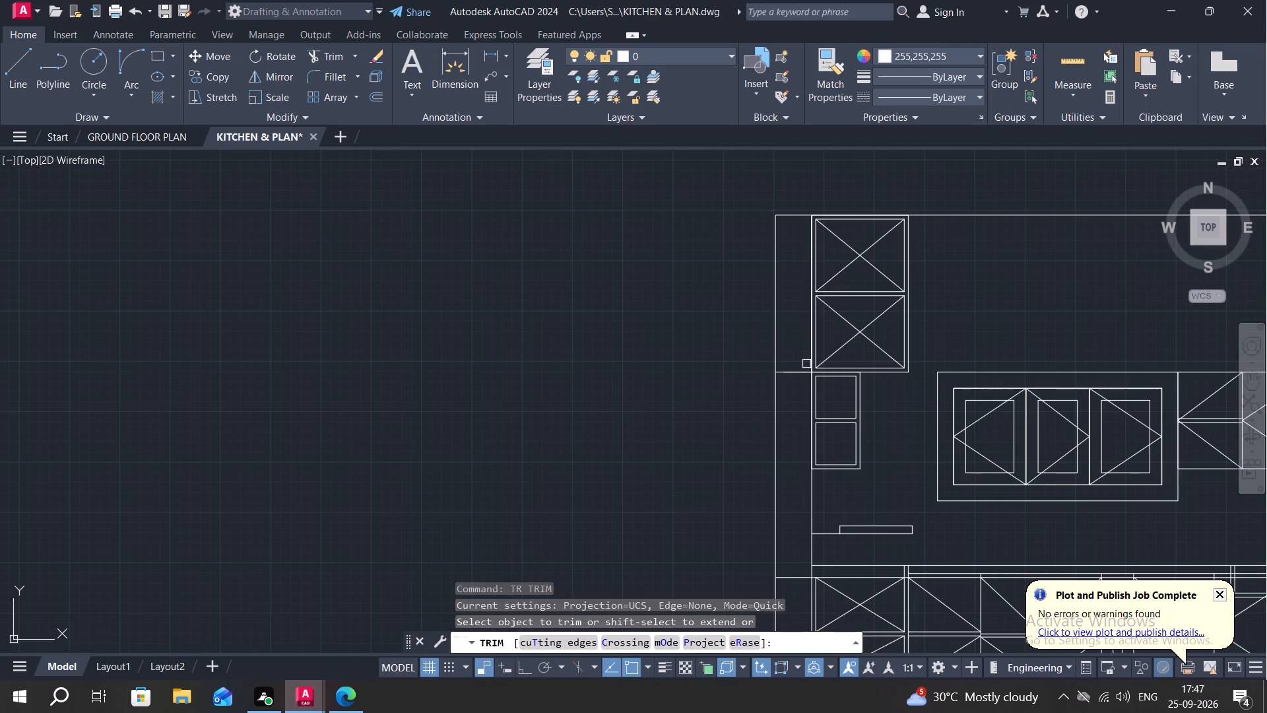
left_click(802, 370)
left_click(798, 374)
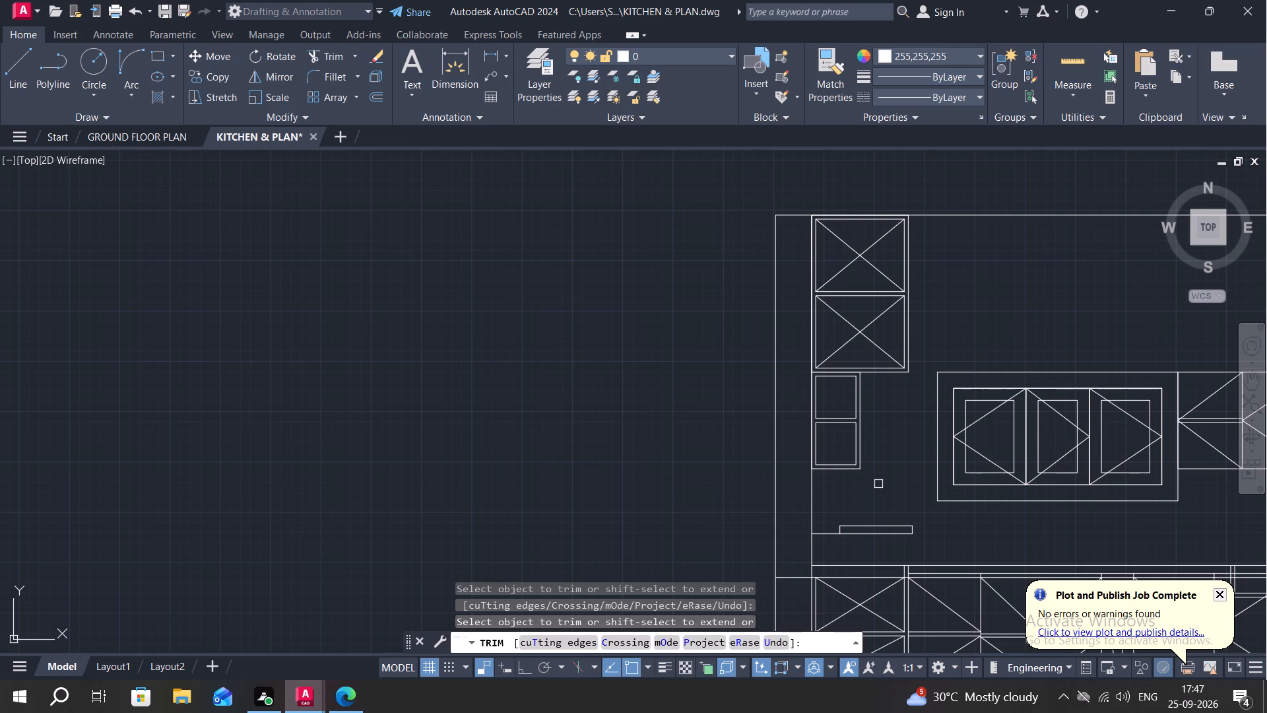
middle_click_drag(845, 483, 846, 483)
middle_click_drag(846, 483, 806, 426)
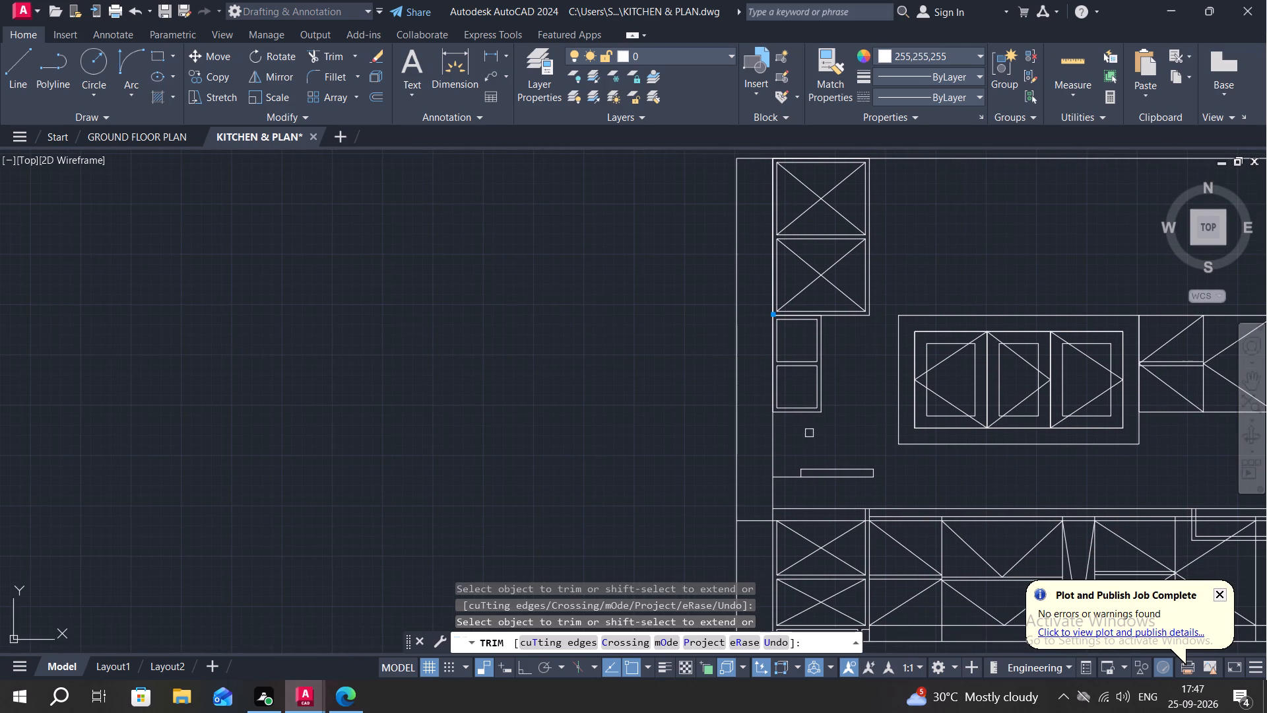
scroll(862, 517, "up", 2)
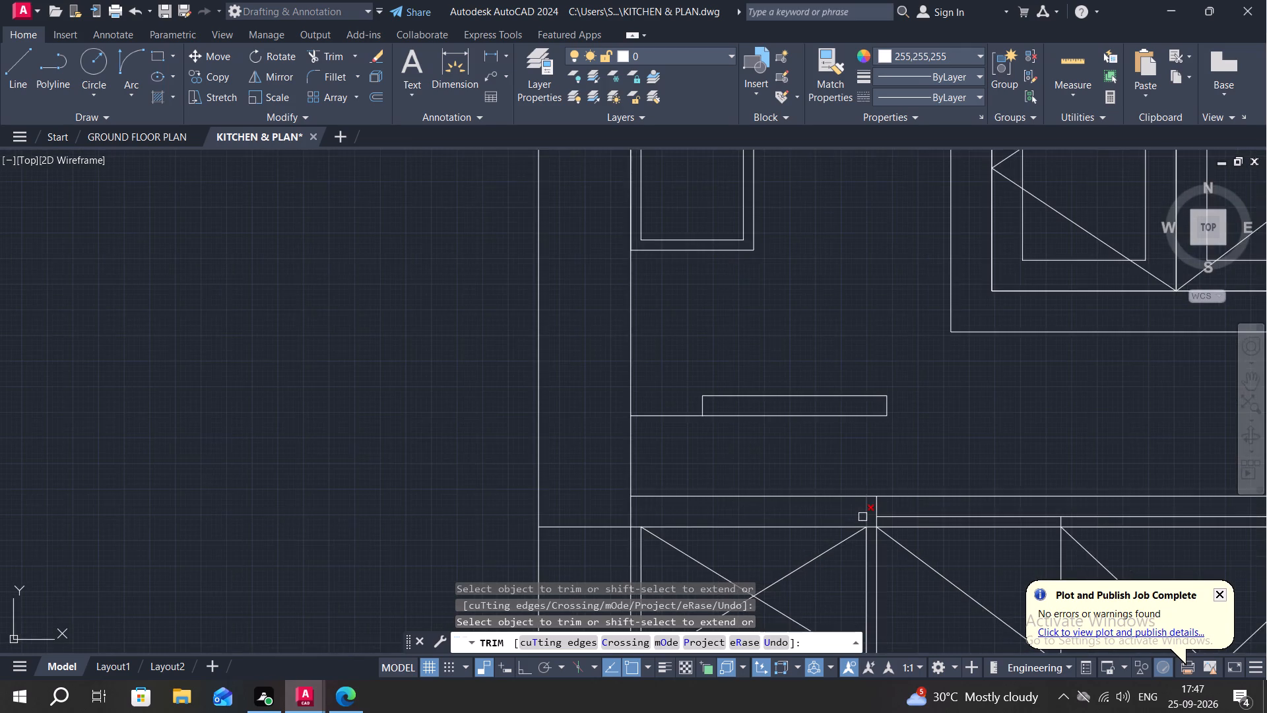
scroll(863, 517, "up", 2)
key("Escape")
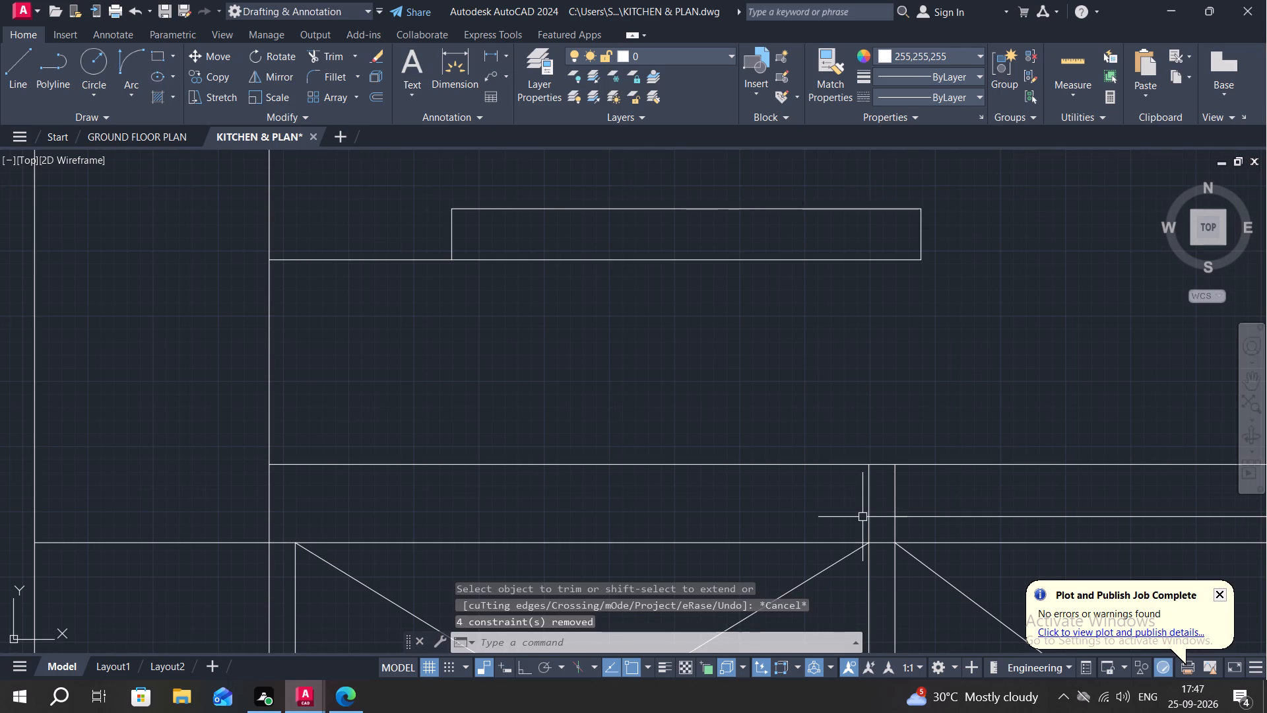
Draw a short vertical line across the countertop thickness, just past the divider beside the first crossed base cabinet.
type("L")
key("space")
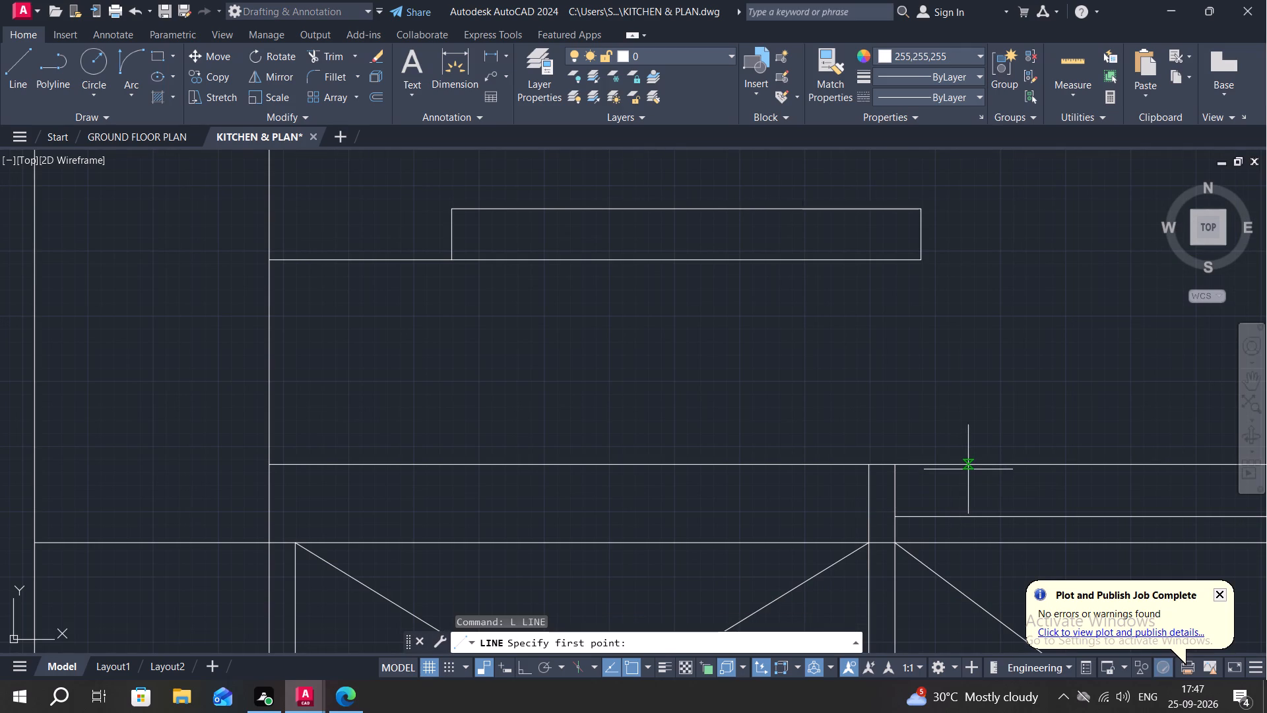
left_click(968, 469)
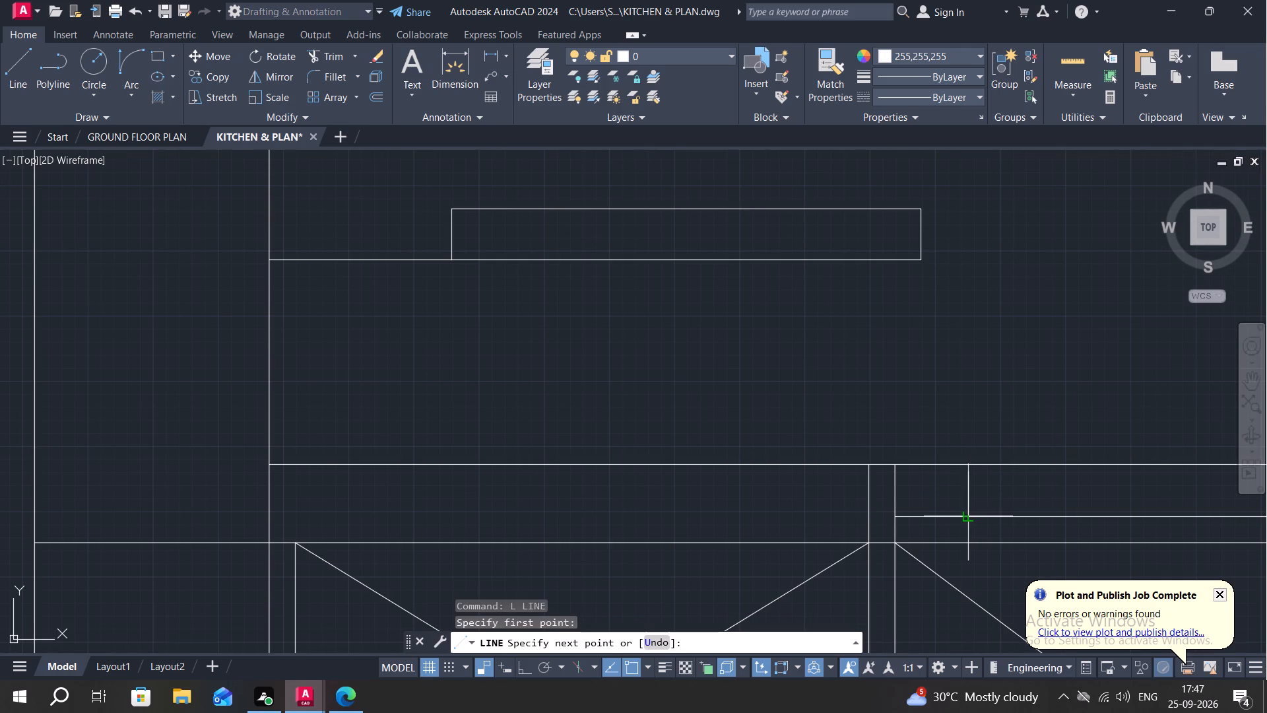
left_click(969, 518)
key("Escape")
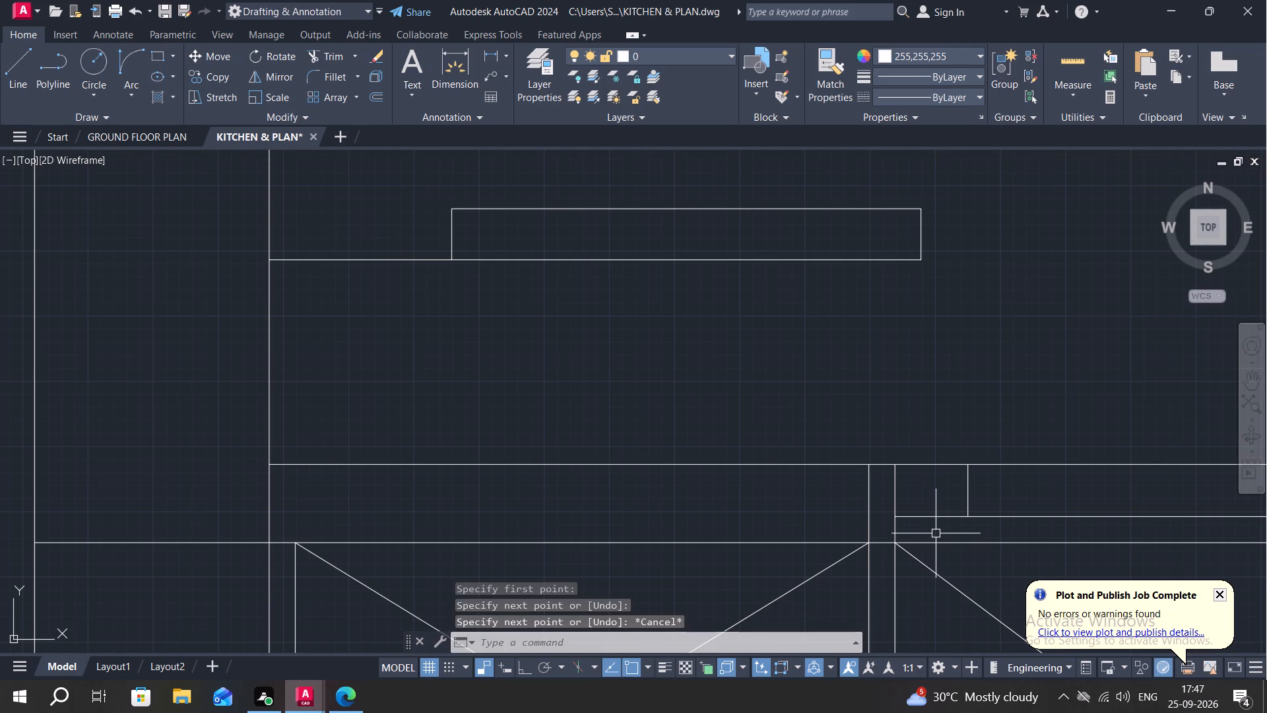
Trim the divider's vertical lines above the base cabinets and the cabinet-top line segments on both sides of the first crossed cabinet.
type("TR")
key("space")
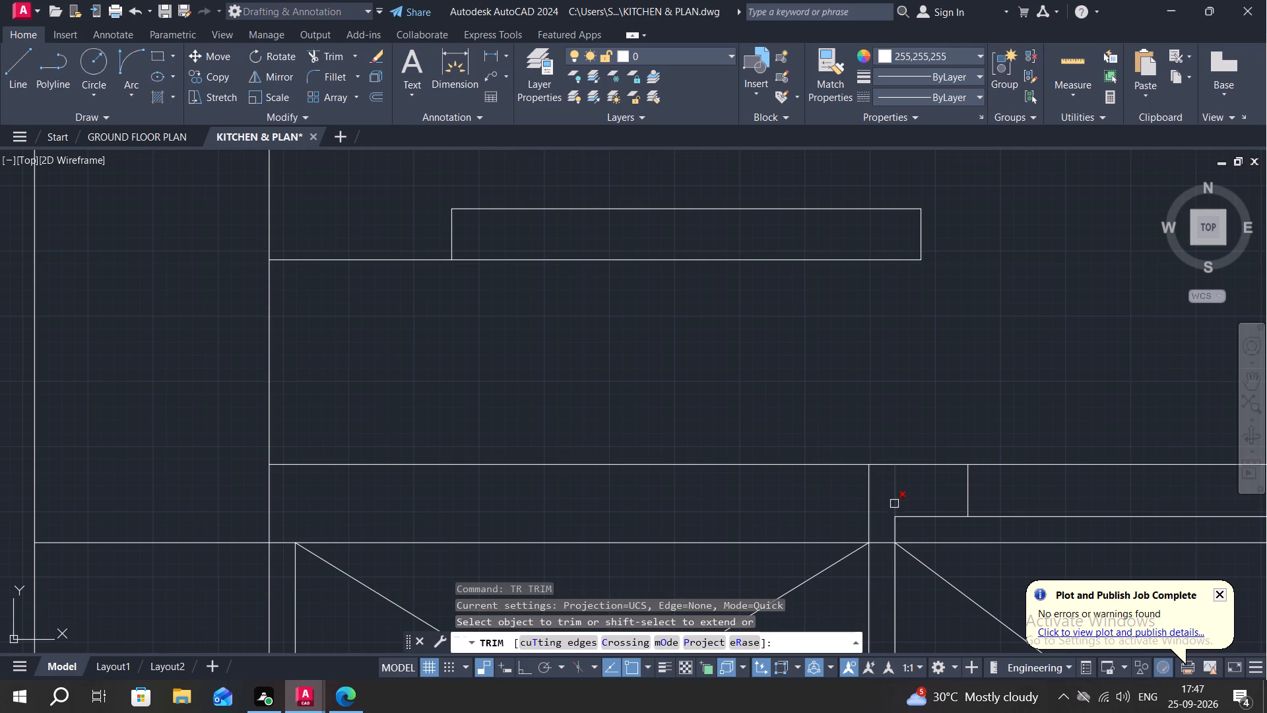
left_click(897, 502)
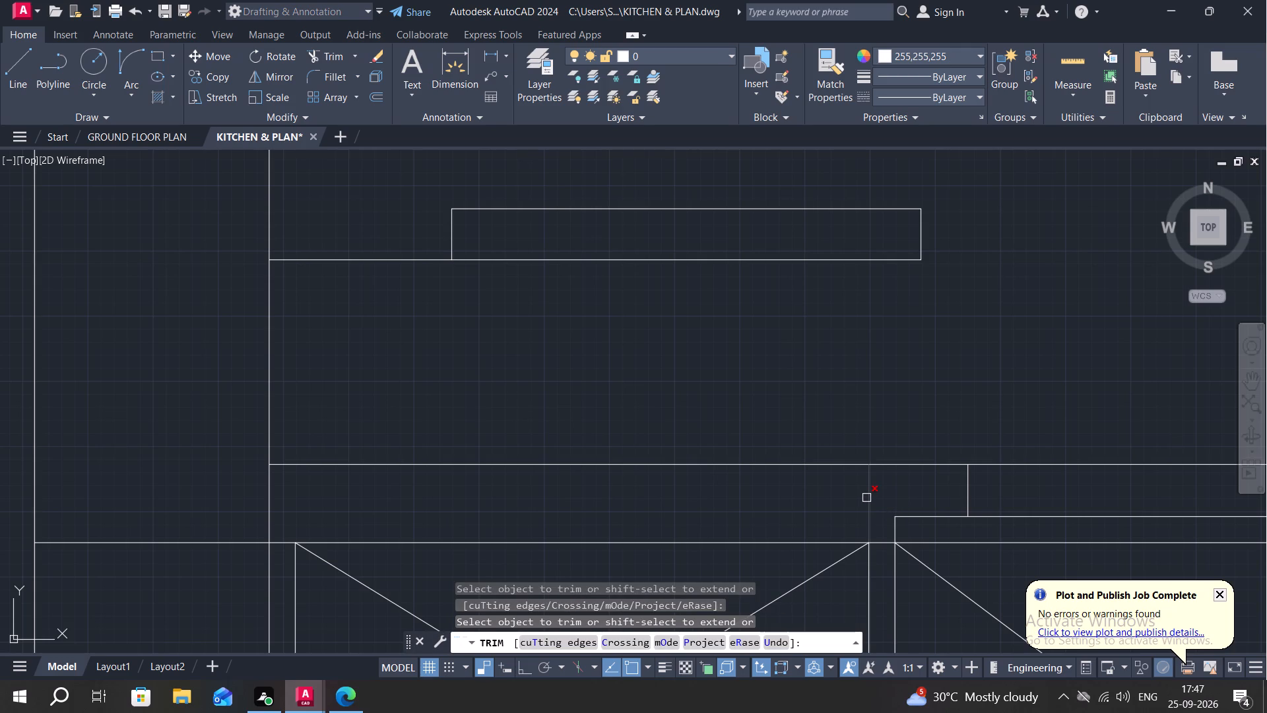
left_click(866, 498)
left_click(880, 543)
scroll(848, 498, "down", 1)
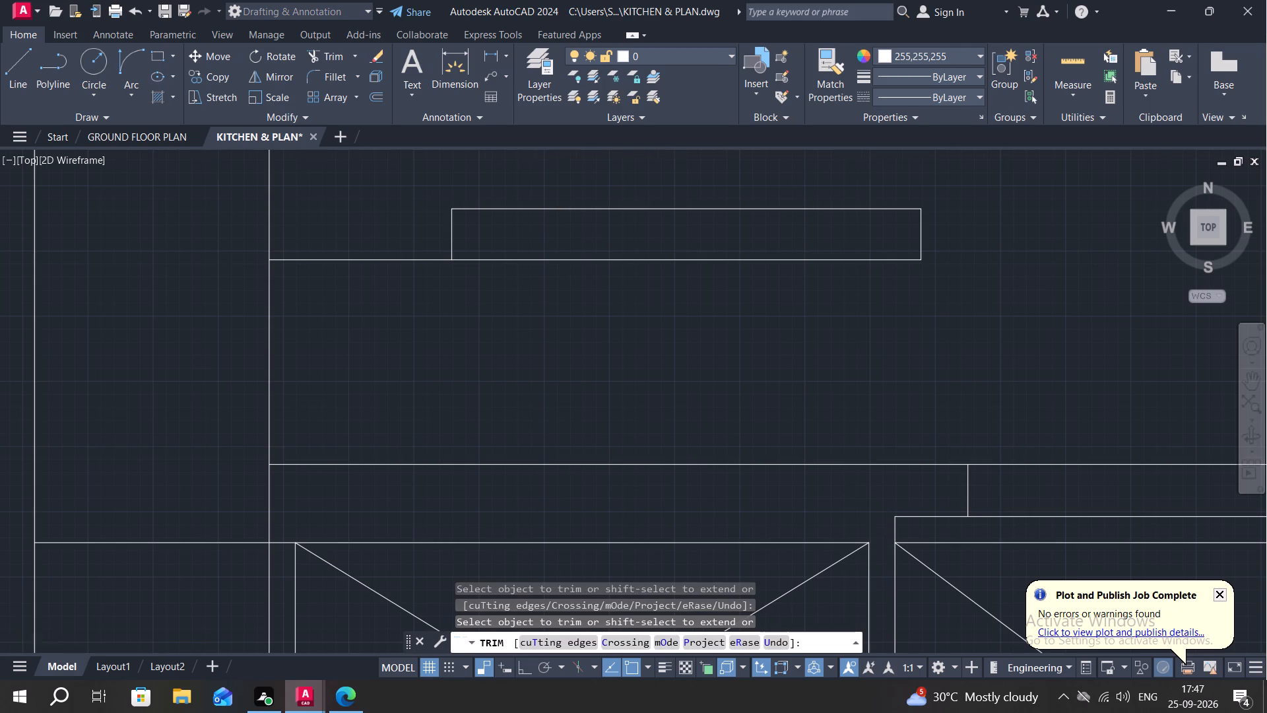
scroll(848, 498, "down", 1)
scroll(855, 426, "down", 1)
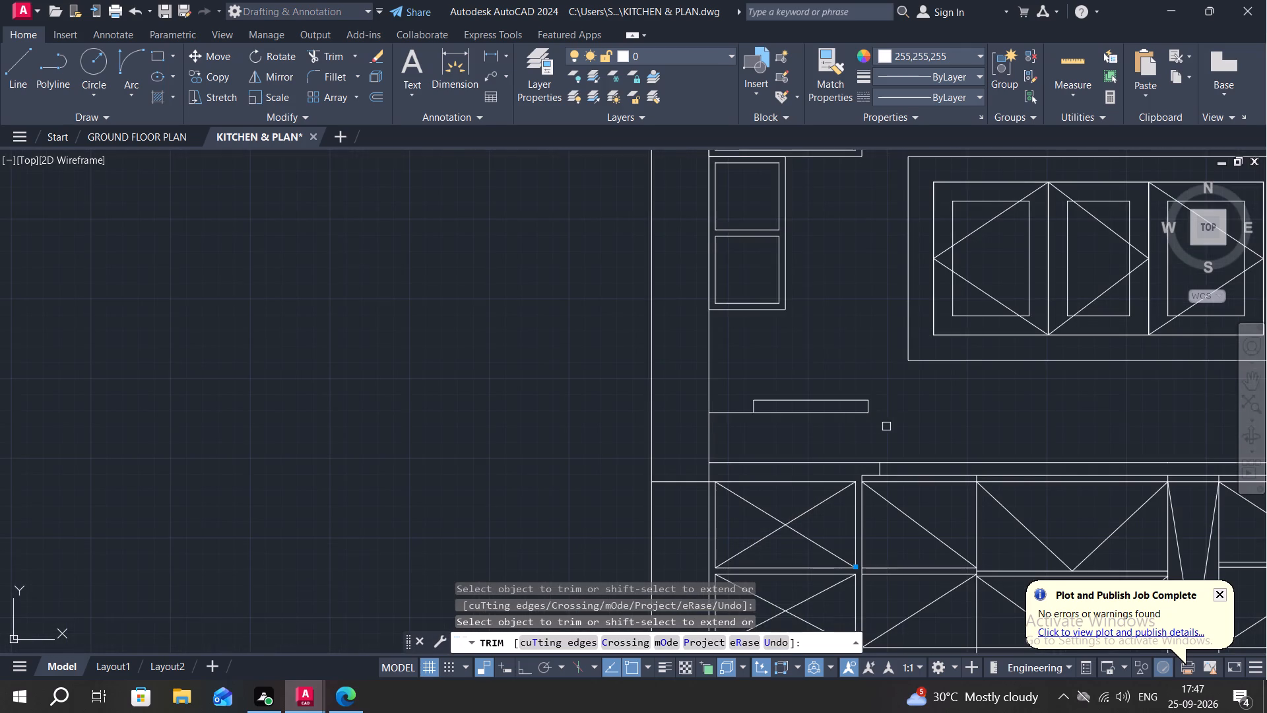
middle_click_drag(899, 424, 915, 347)
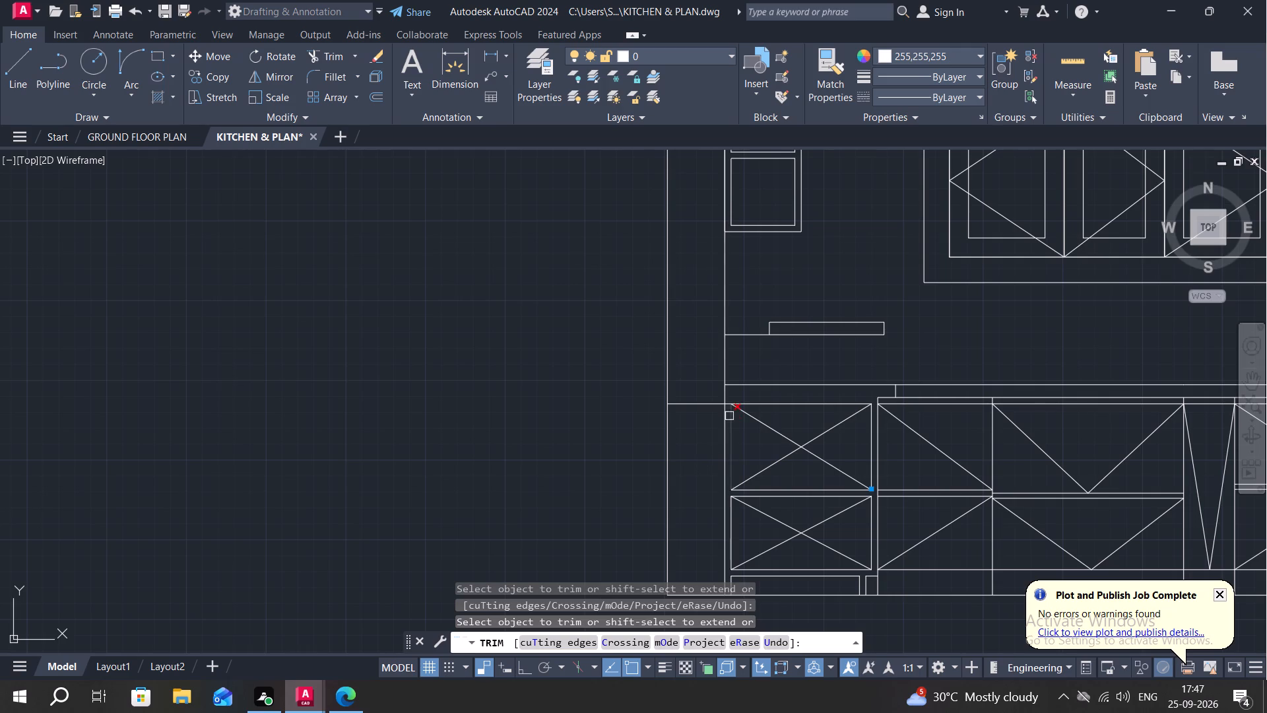
scroll(728, 409, "up", 2)
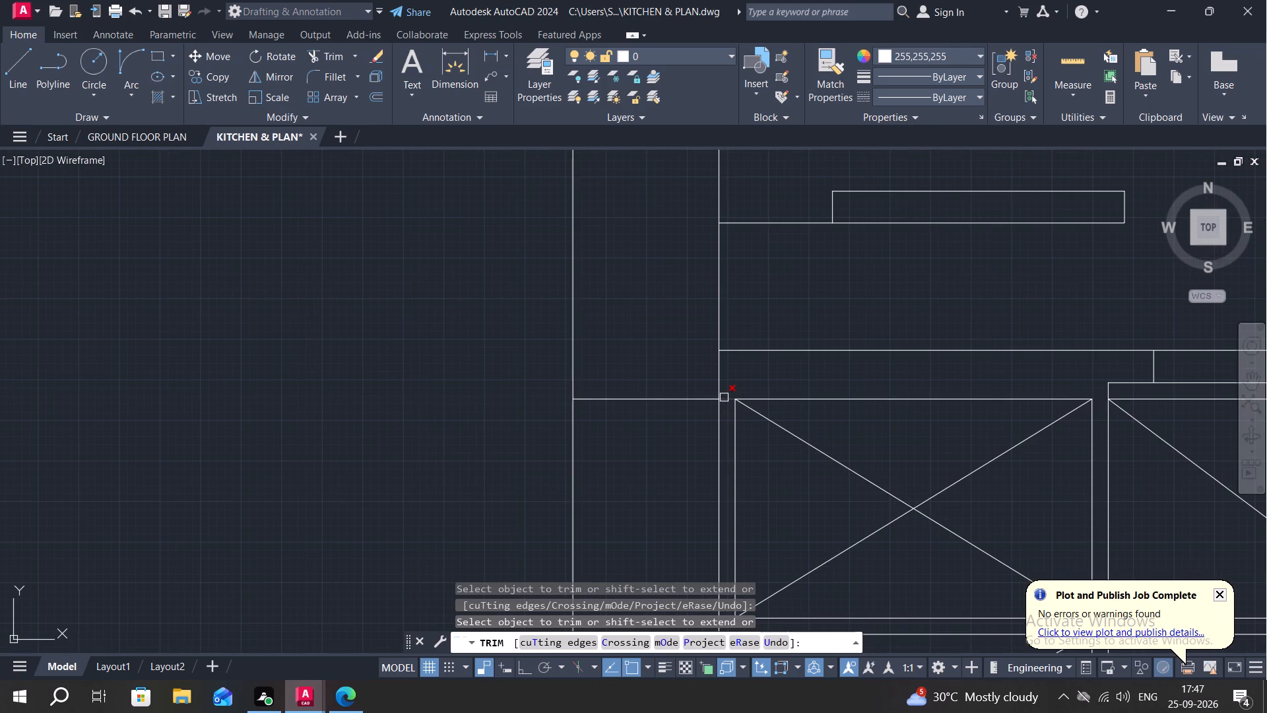
left_click(724, 397)
Measure the left wall strip beside the crossed base cabinets.
scroll(690, 397, "down", 2)
middle_click_drag(682, 394, 756, 273)
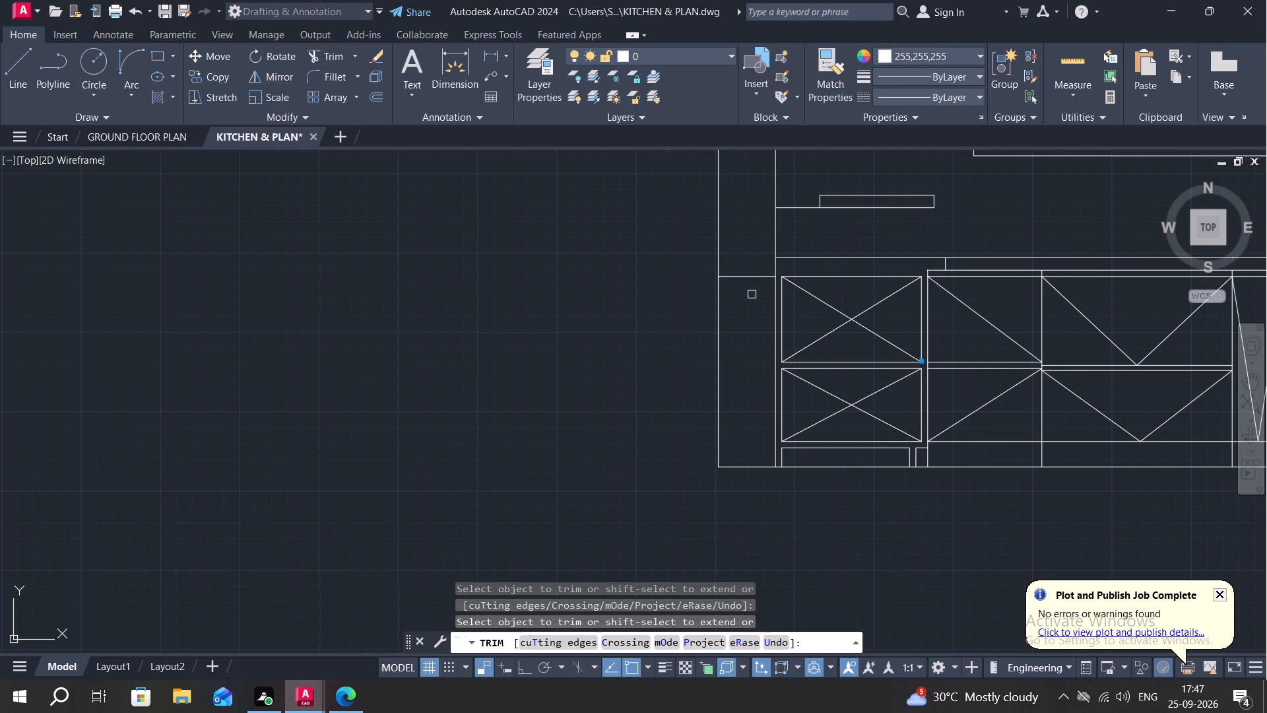
left_click(1078, 62)
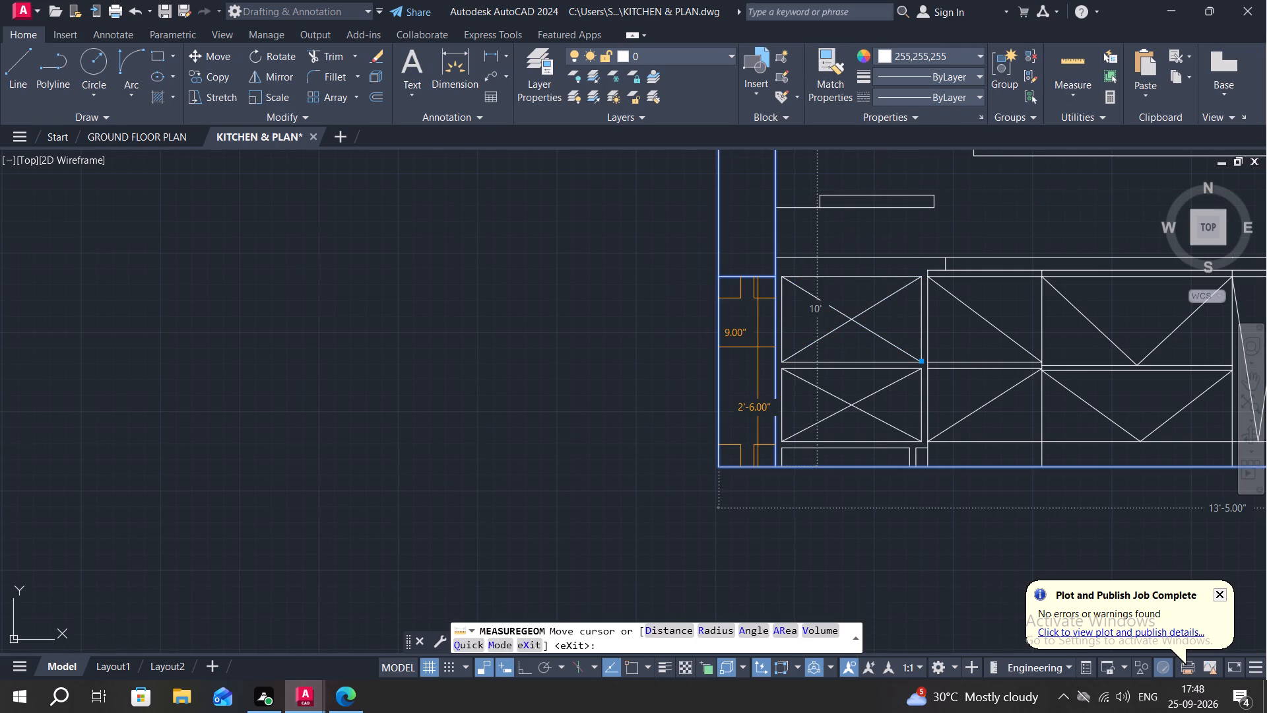
key("Escape")
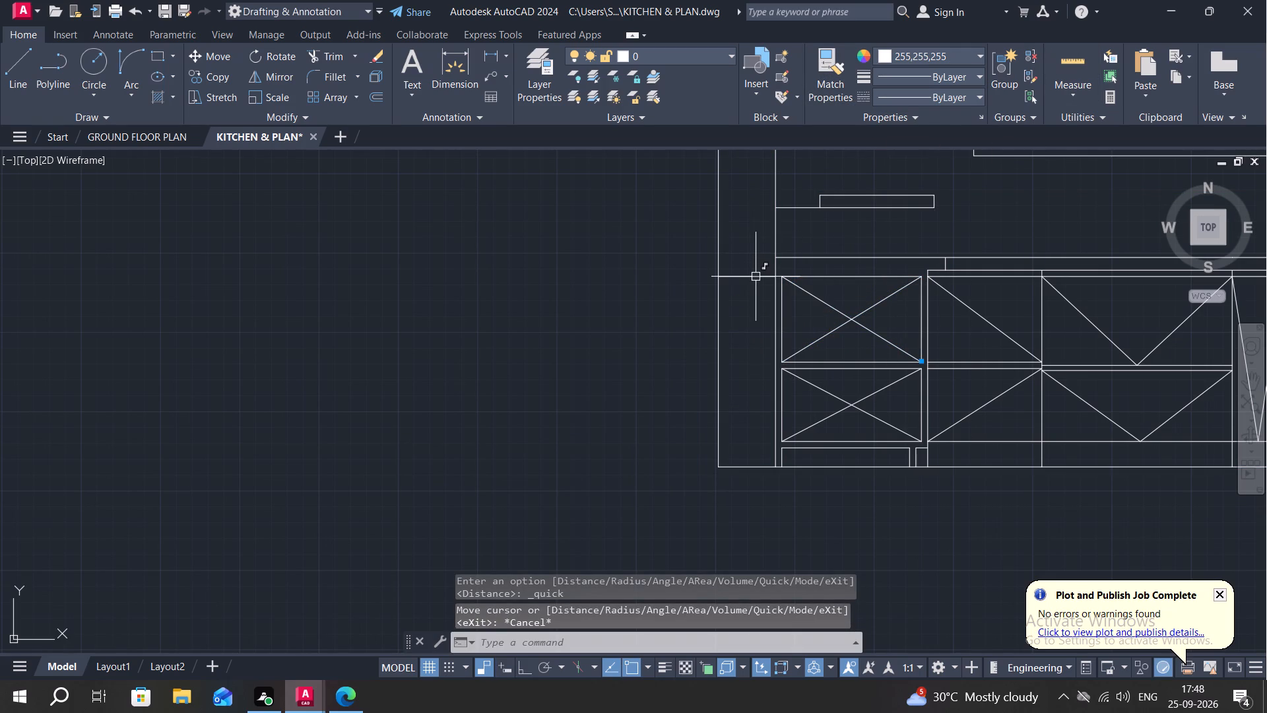
Erase the leftover horizontal line across the left wall thickness at the top level of the base cabinets.
left_click(754, 276)
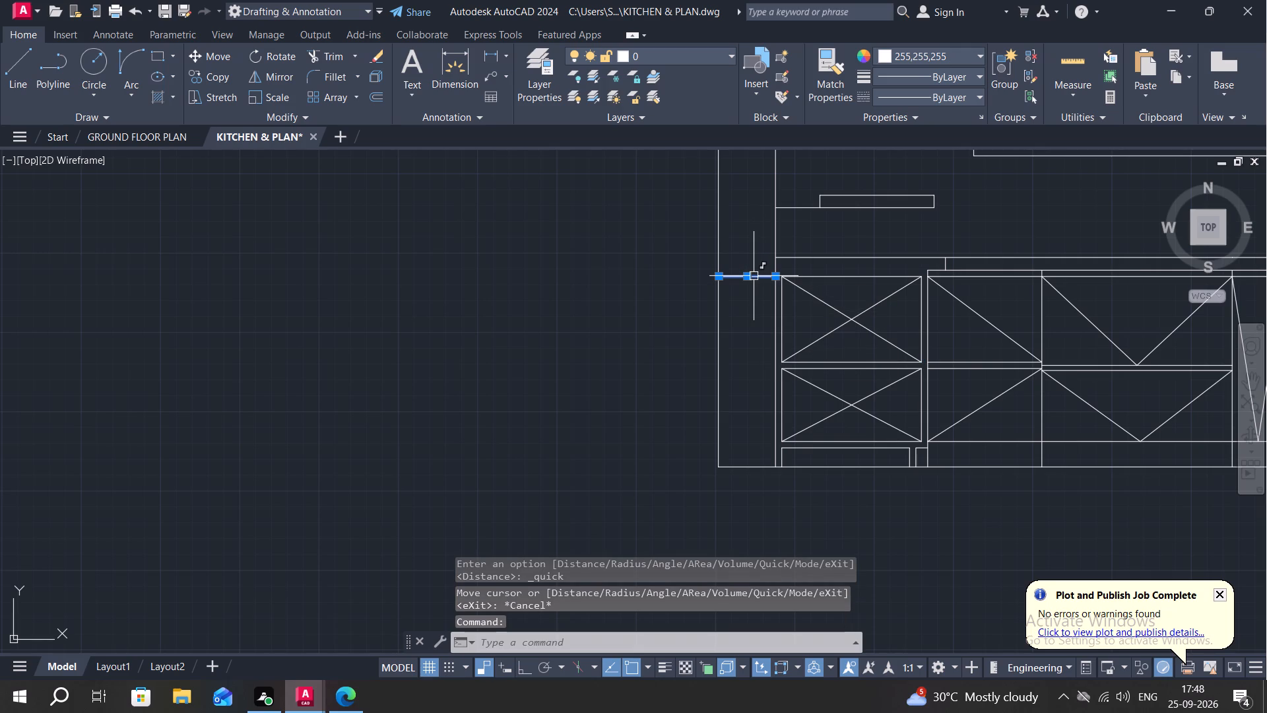
key("Delete")
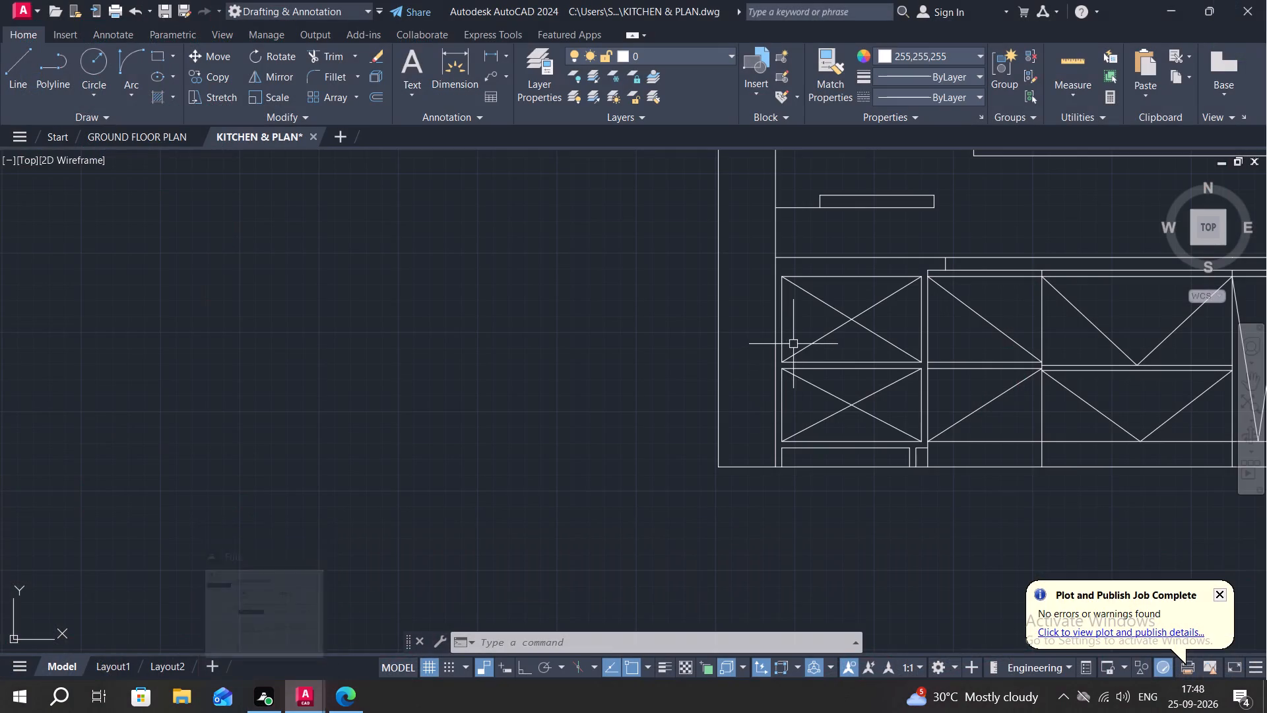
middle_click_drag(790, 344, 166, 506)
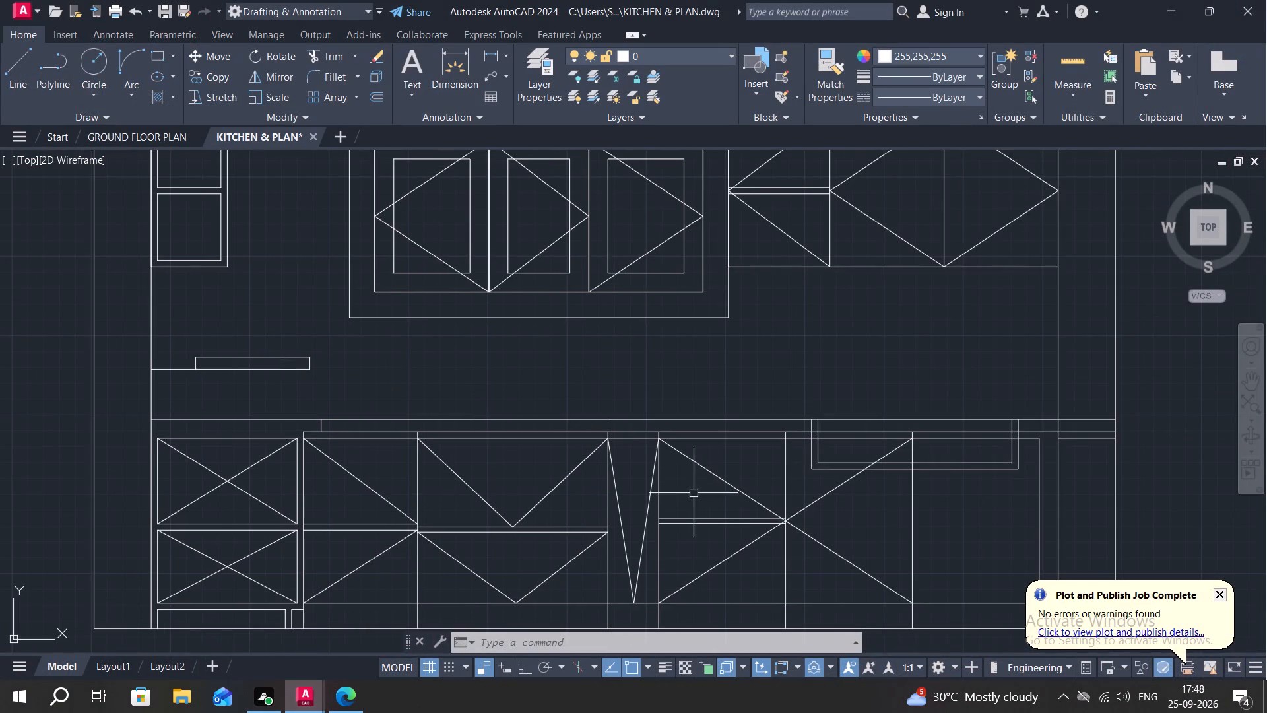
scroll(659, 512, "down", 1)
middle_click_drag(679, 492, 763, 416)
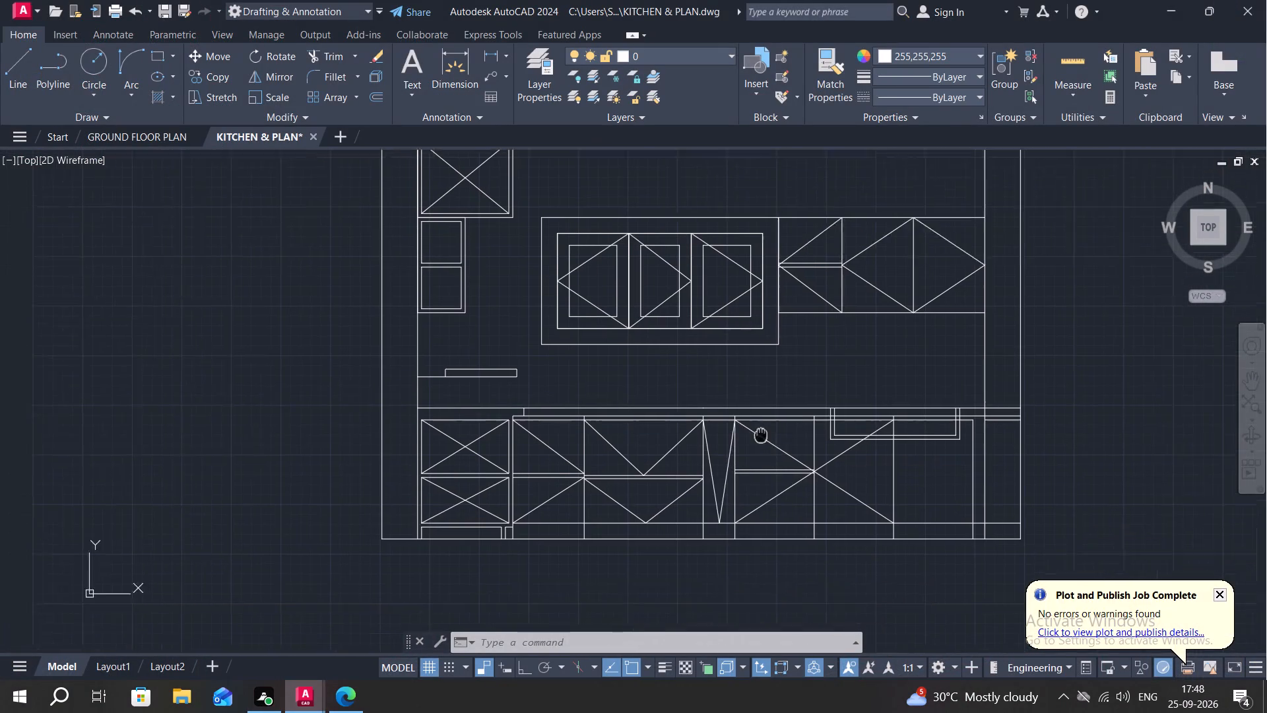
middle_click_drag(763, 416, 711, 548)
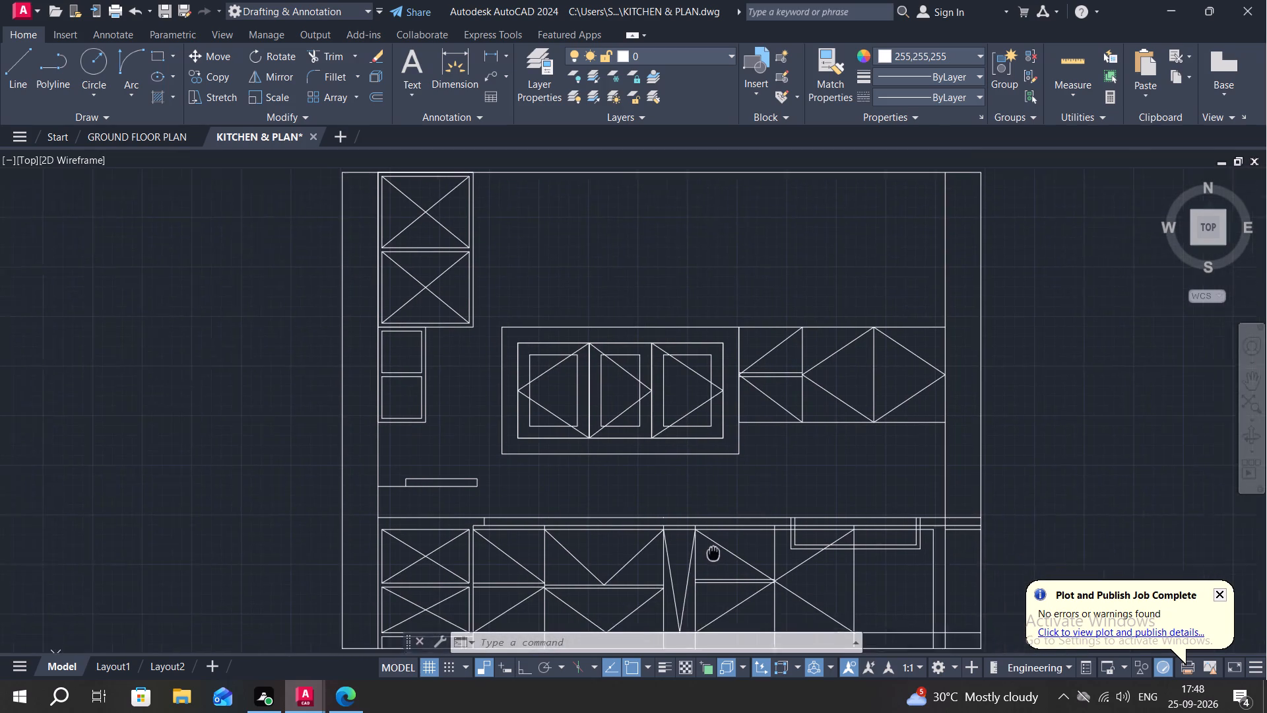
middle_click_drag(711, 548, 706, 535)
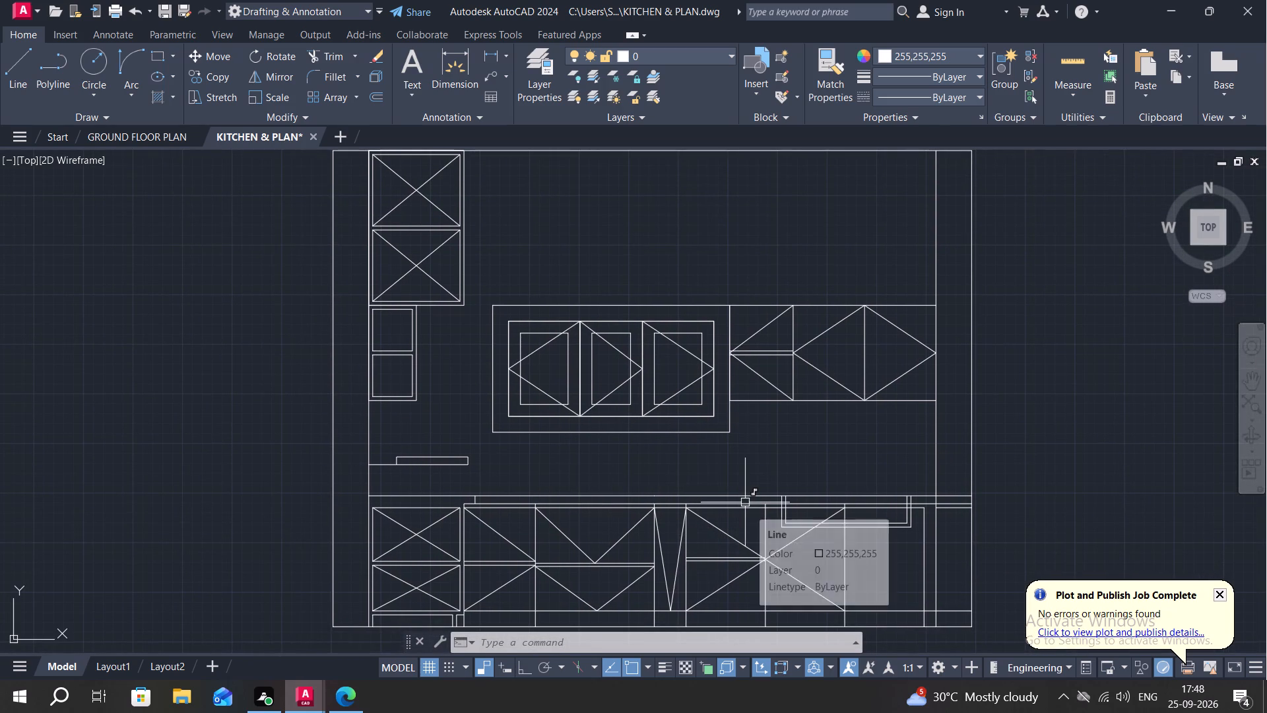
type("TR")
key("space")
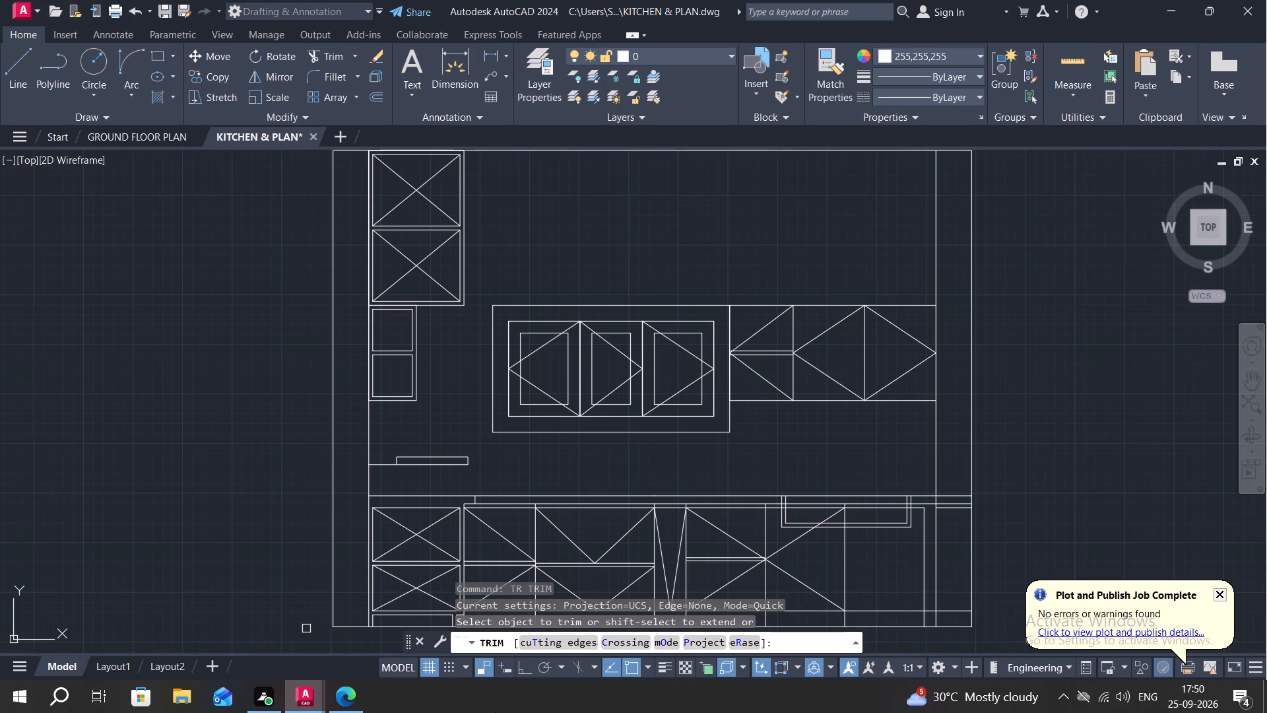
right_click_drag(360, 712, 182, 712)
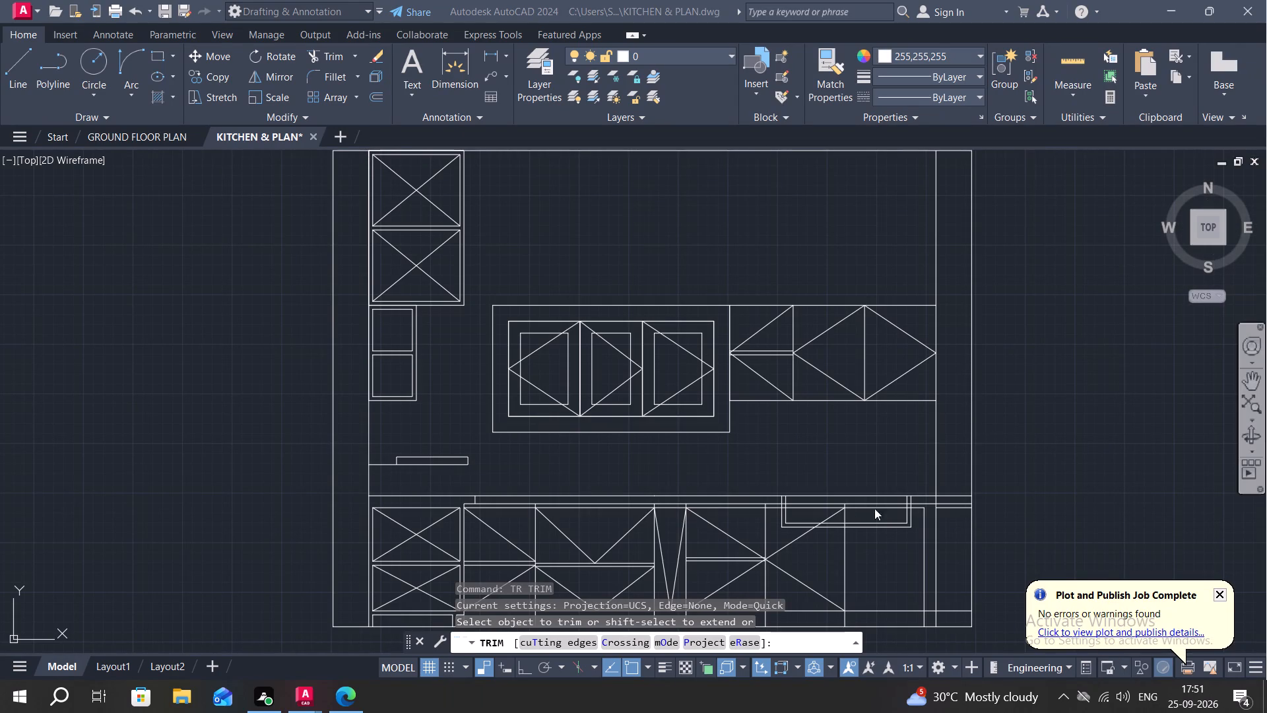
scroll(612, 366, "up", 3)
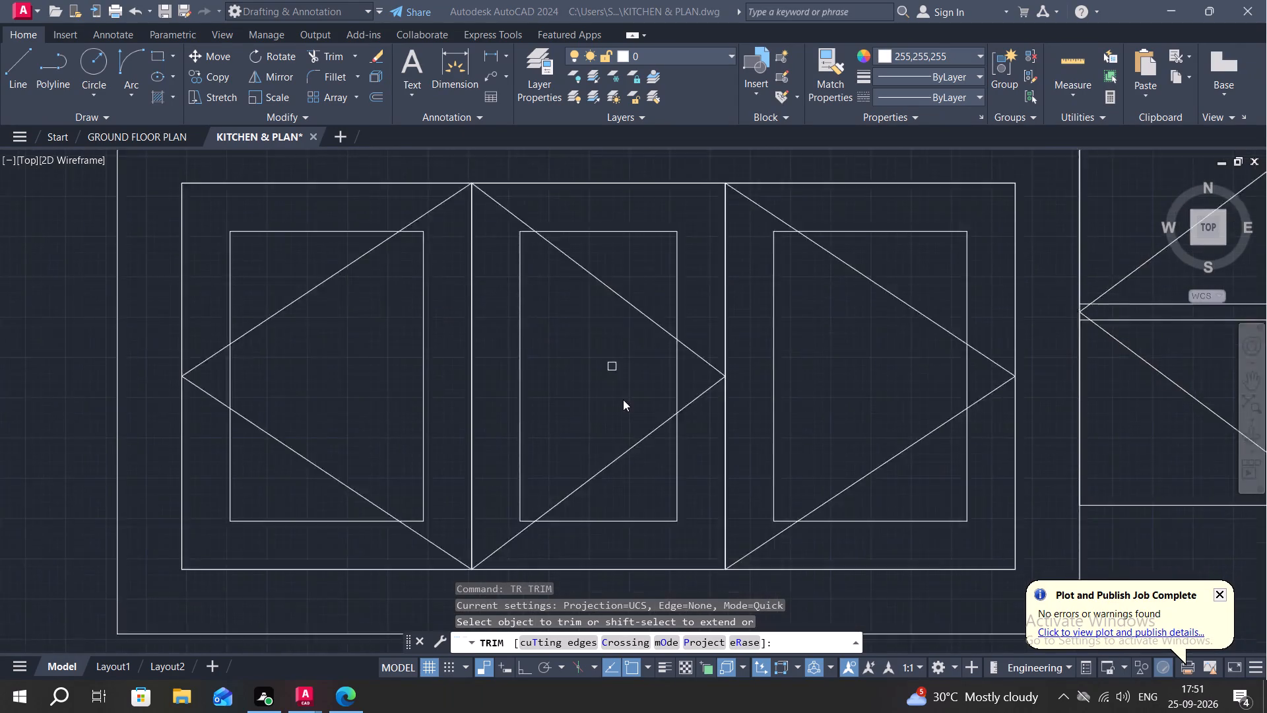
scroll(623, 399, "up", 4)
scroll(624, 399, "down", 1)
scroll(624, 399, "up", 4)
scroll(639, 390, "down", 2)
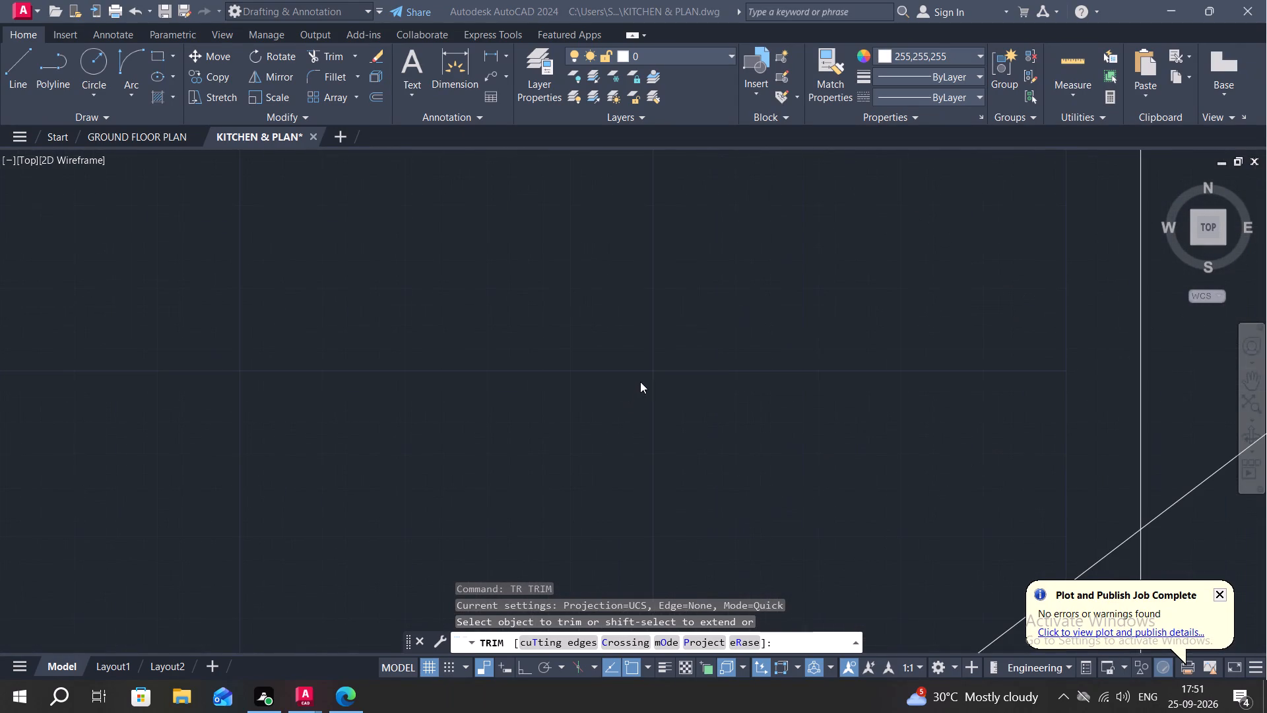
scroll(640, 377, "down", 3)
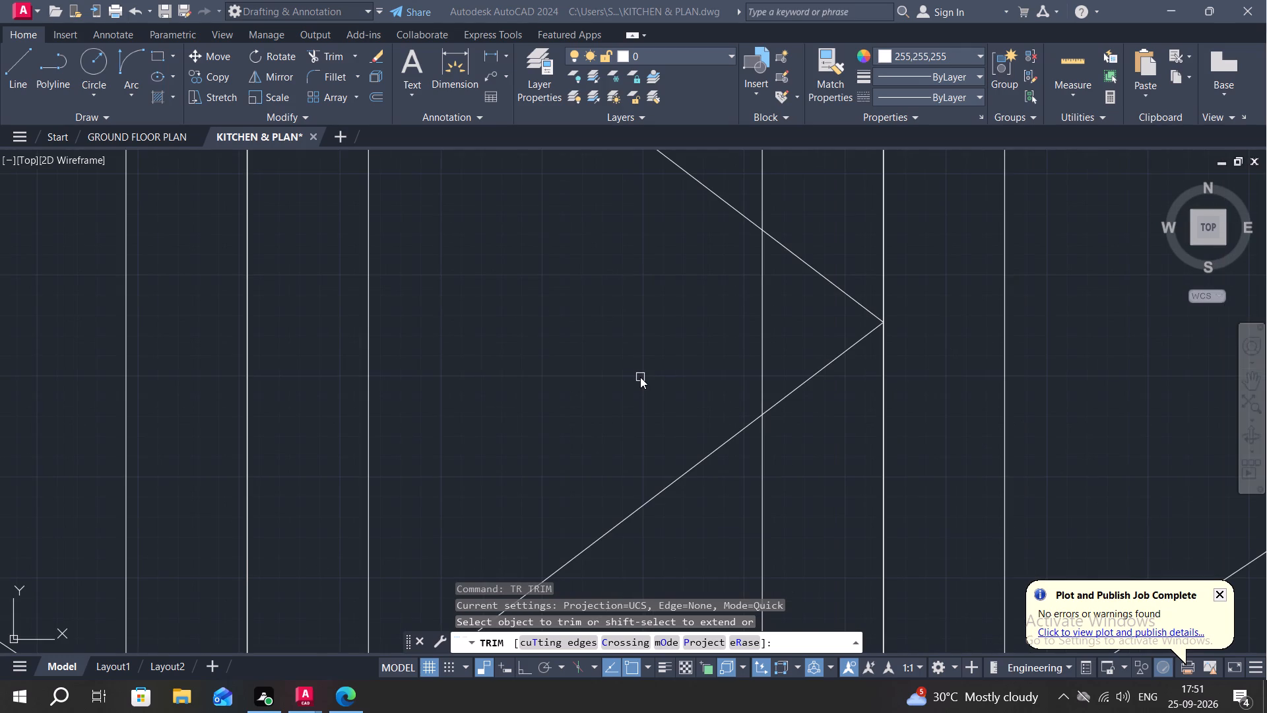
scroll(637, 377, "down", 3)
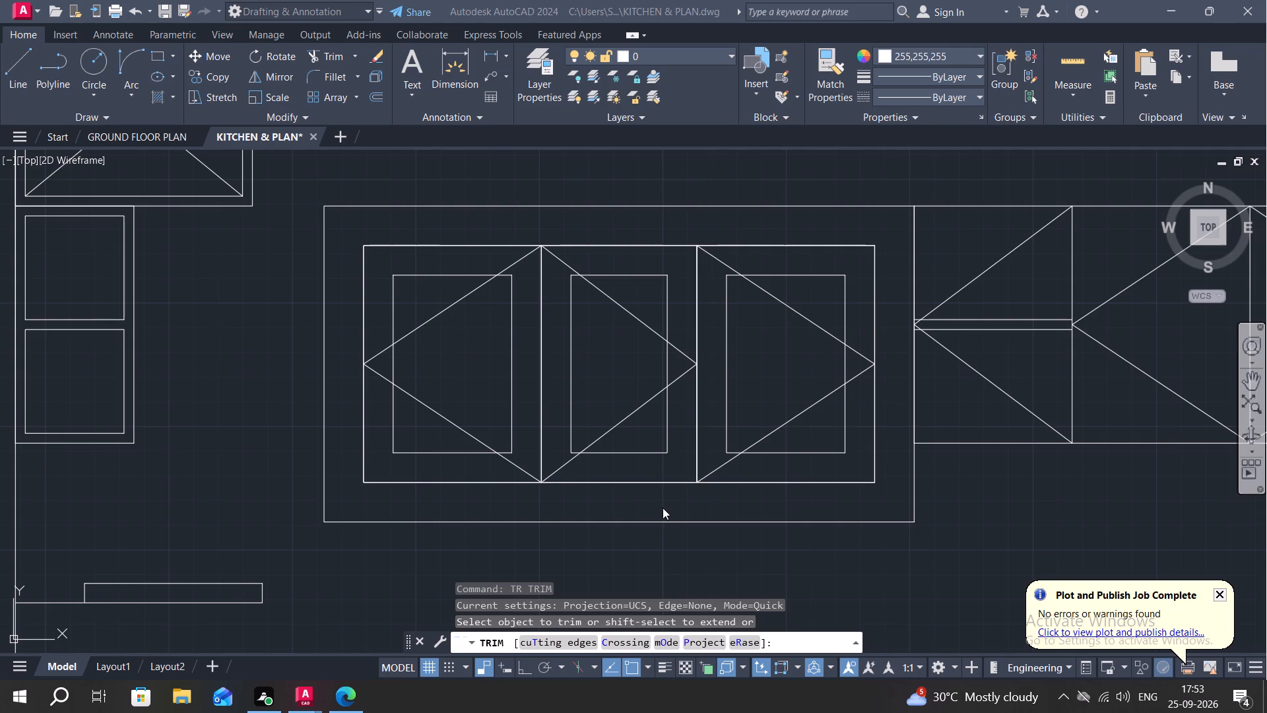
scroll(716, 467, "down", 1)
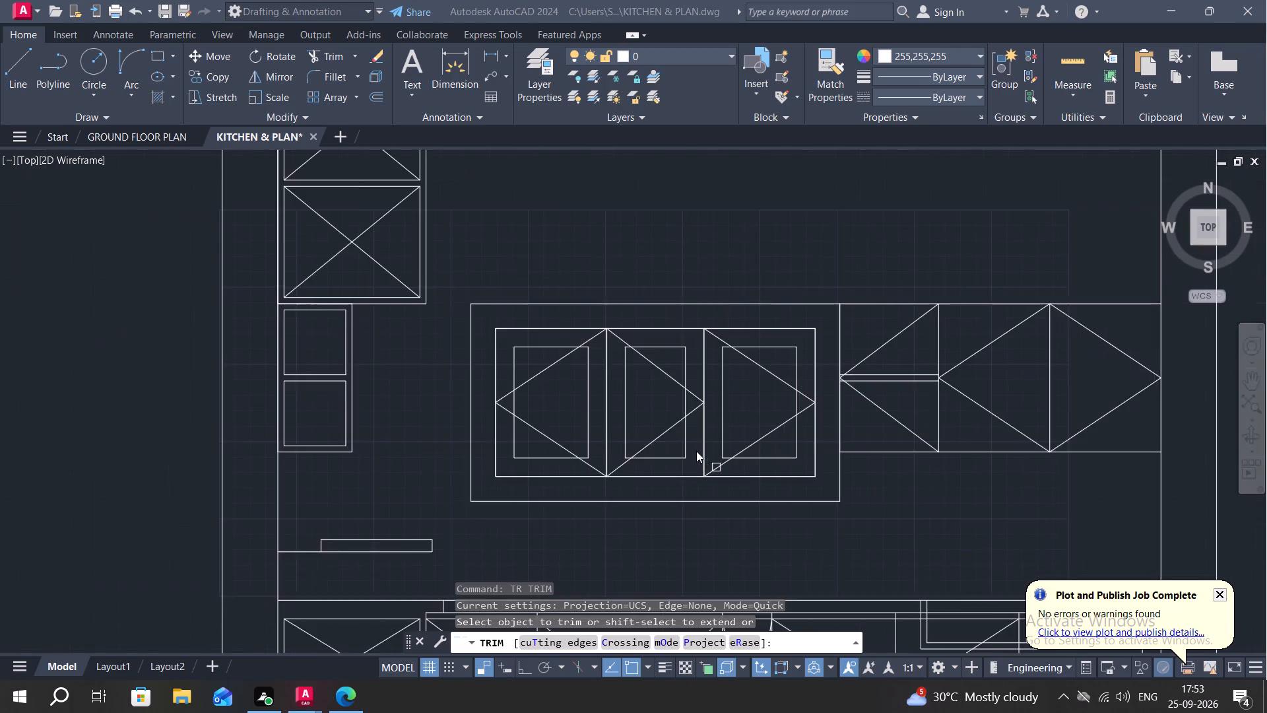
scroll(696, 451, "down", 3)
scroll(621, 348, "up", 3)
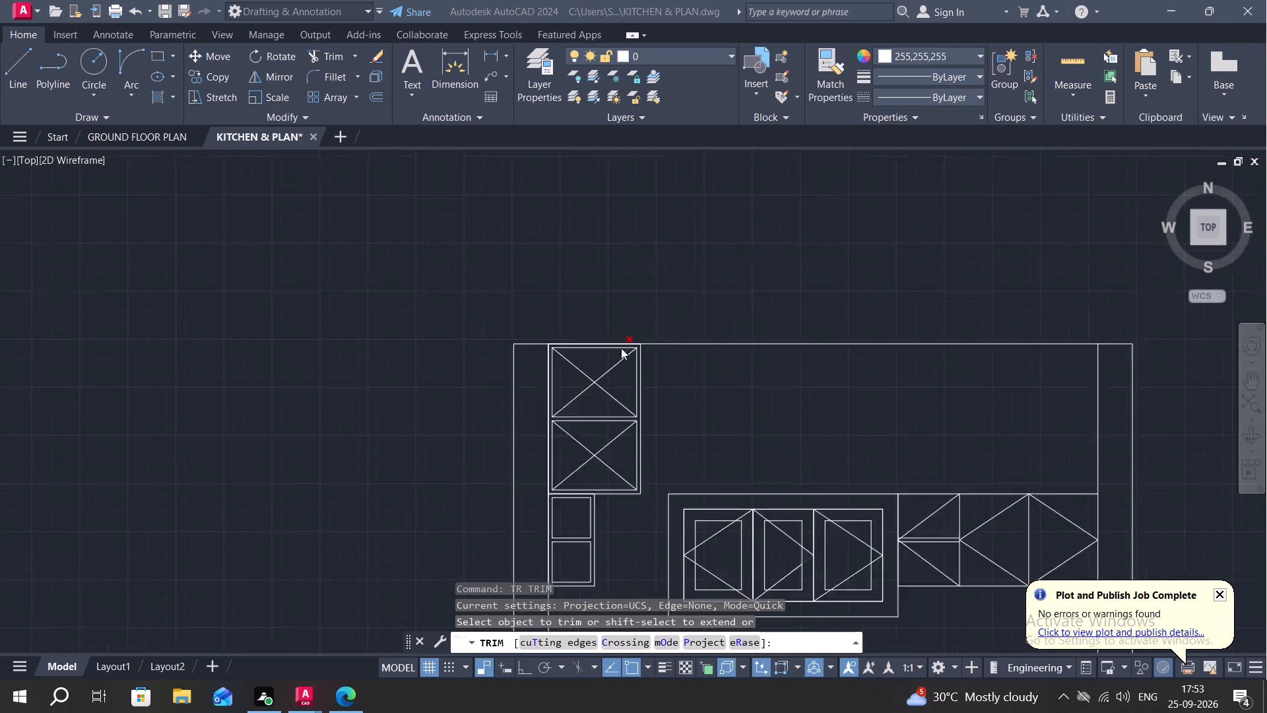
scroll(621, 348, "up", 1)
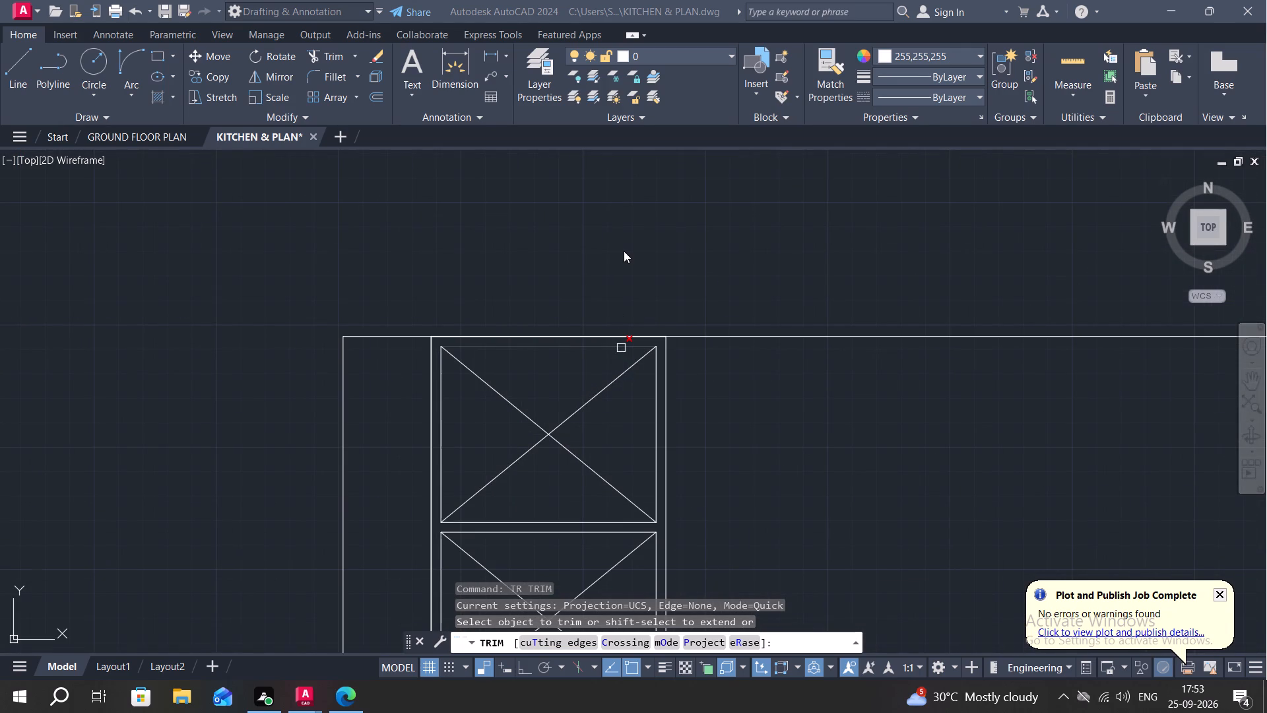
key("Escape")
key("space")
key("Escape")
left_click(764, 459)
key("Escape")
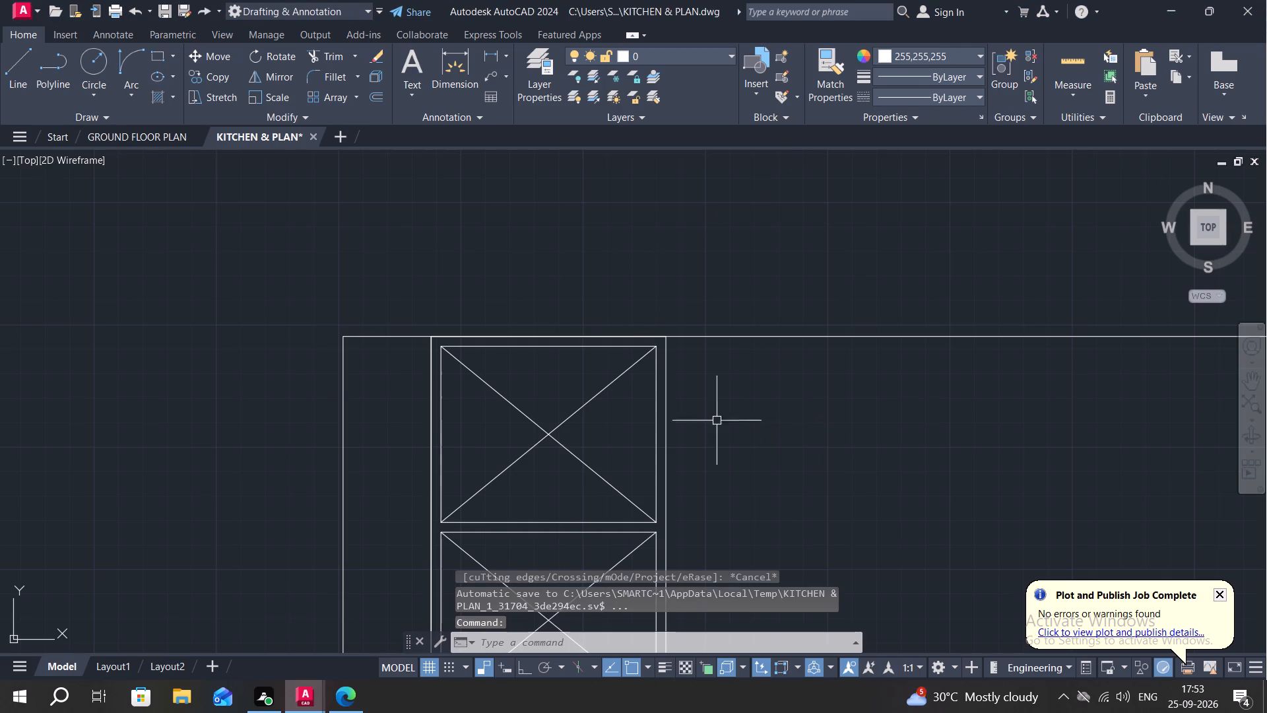
Hatch the frames around the crossed upper cabinets and the divided unit below them with a solid black (0,0,0) fill.
key("h")
key("space")
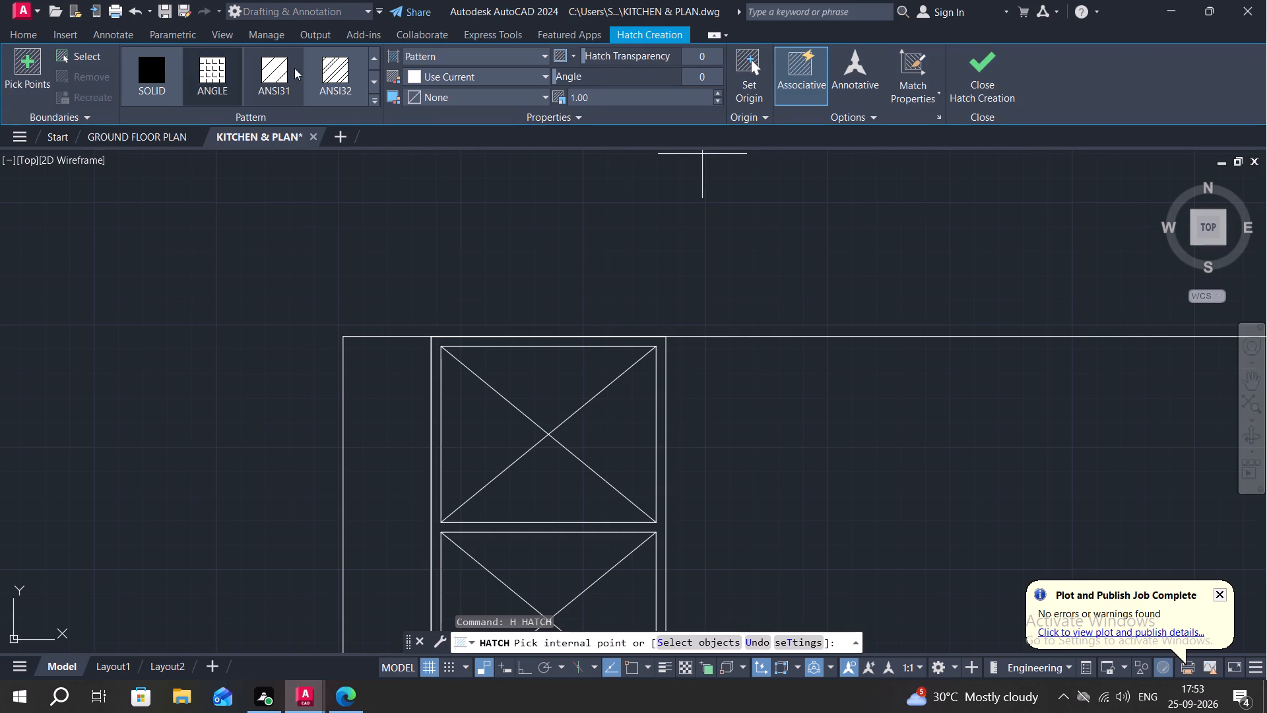
left_click(440, 77)
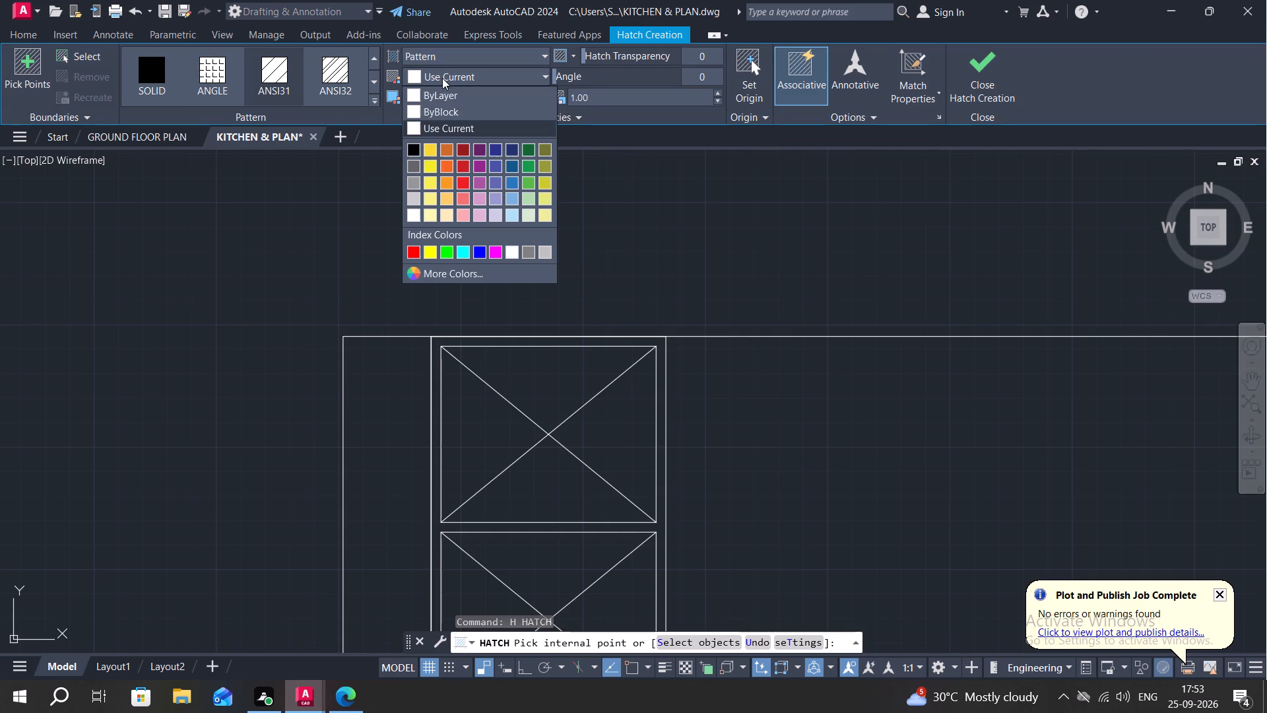
left_click(418, 147)
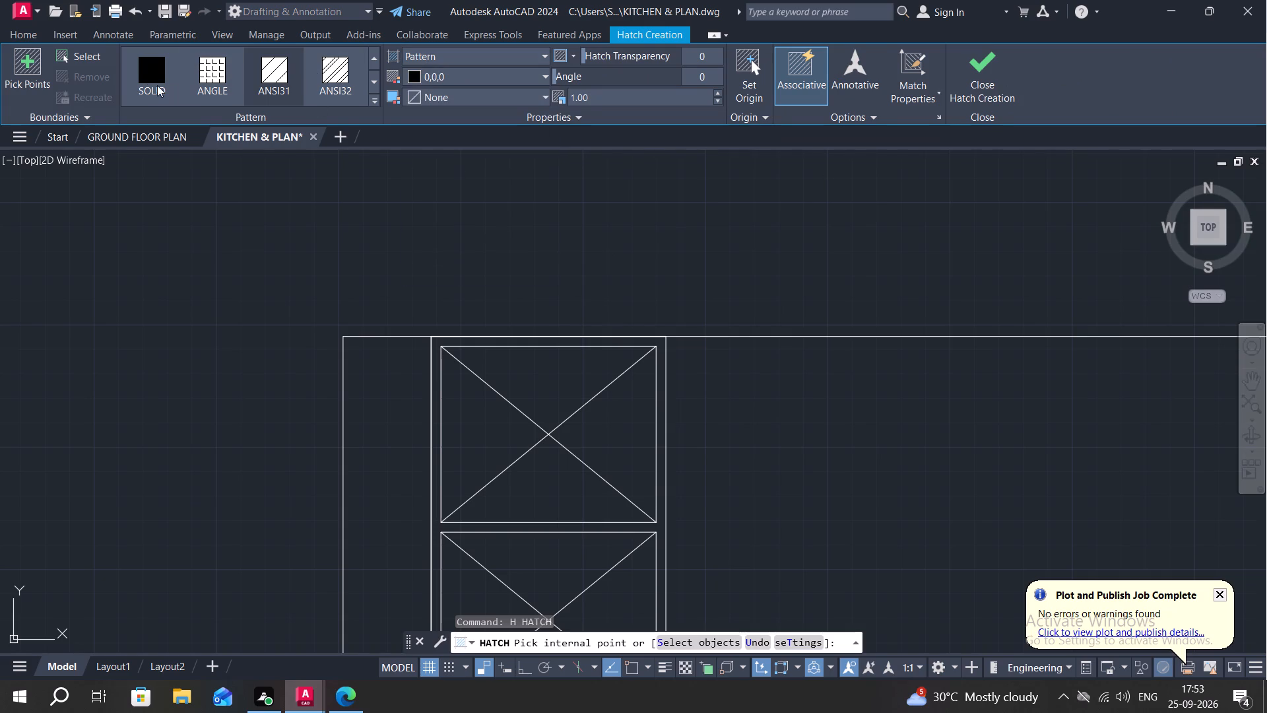
left_click(145, 75)
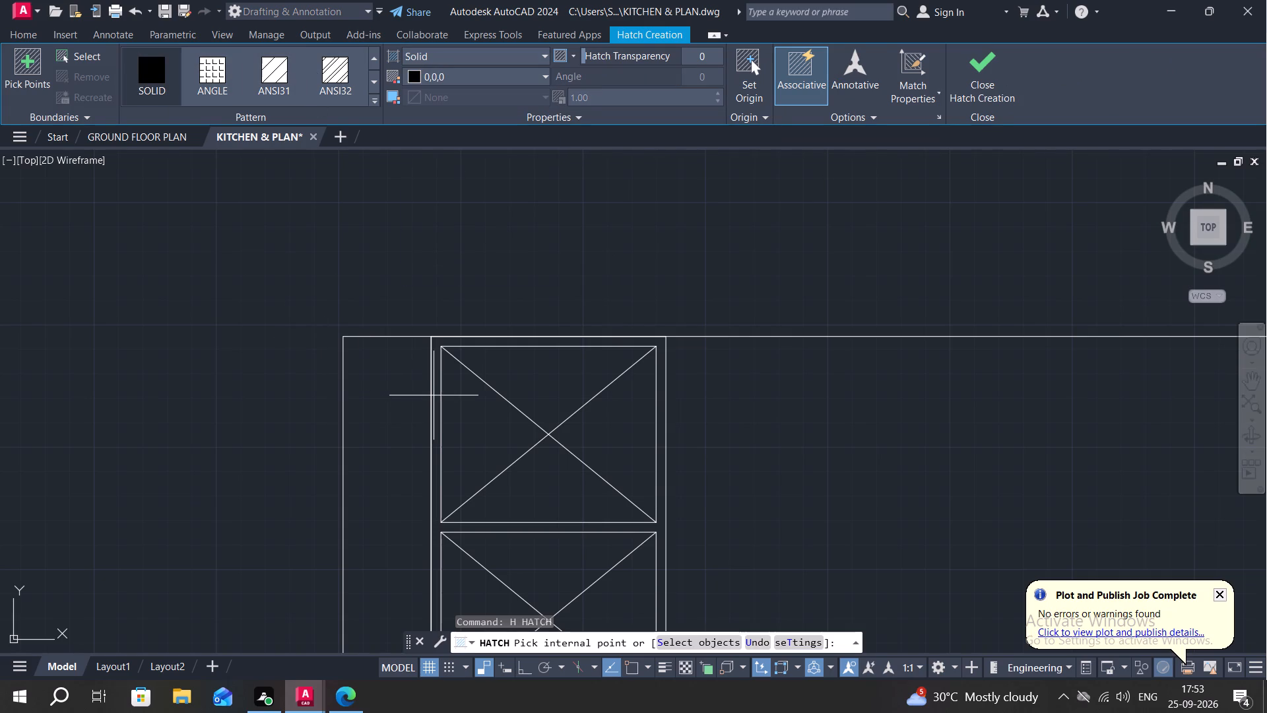
left_click(437, 397)
middle_click_drag(523, 444, 523, 203)
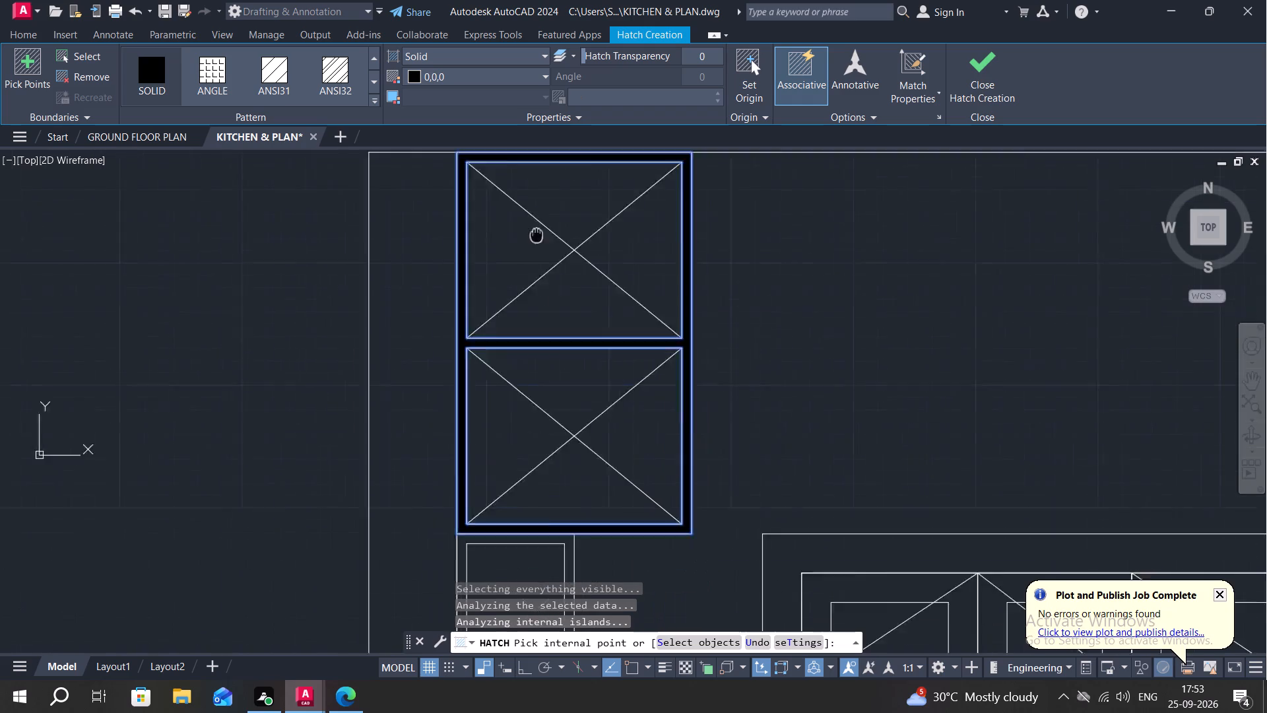
middle_click_drag(523, 203, 479, 74)
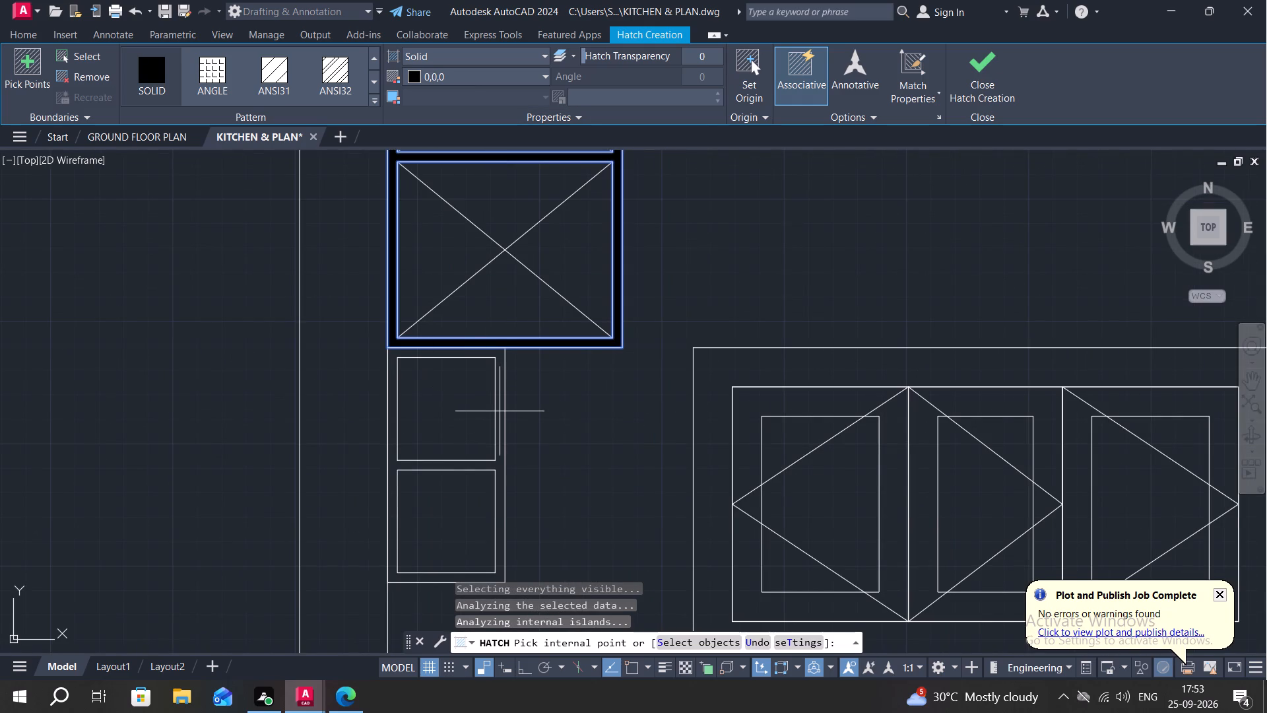
left_click(500, 411)
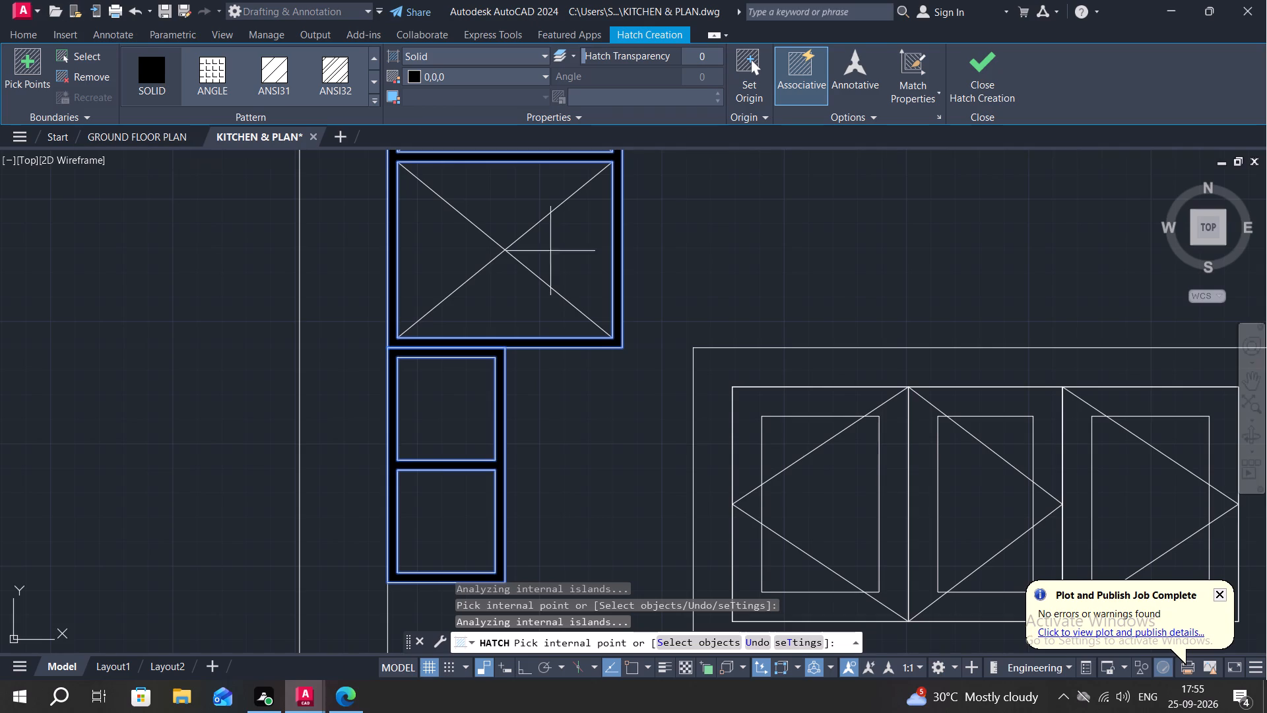
scroll(689, 281, "down", 2)
scroll(635, 273, "down", 2)
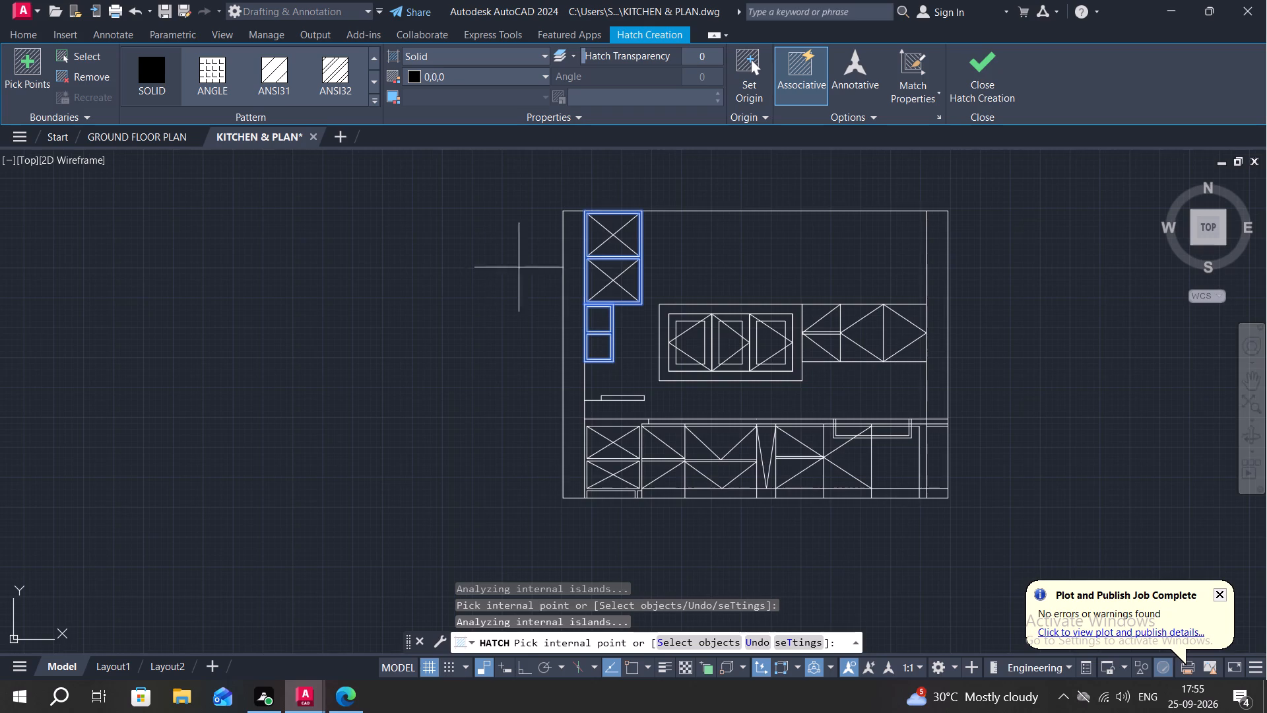
scroll(593, 279, "up", 2)
key("Escape")
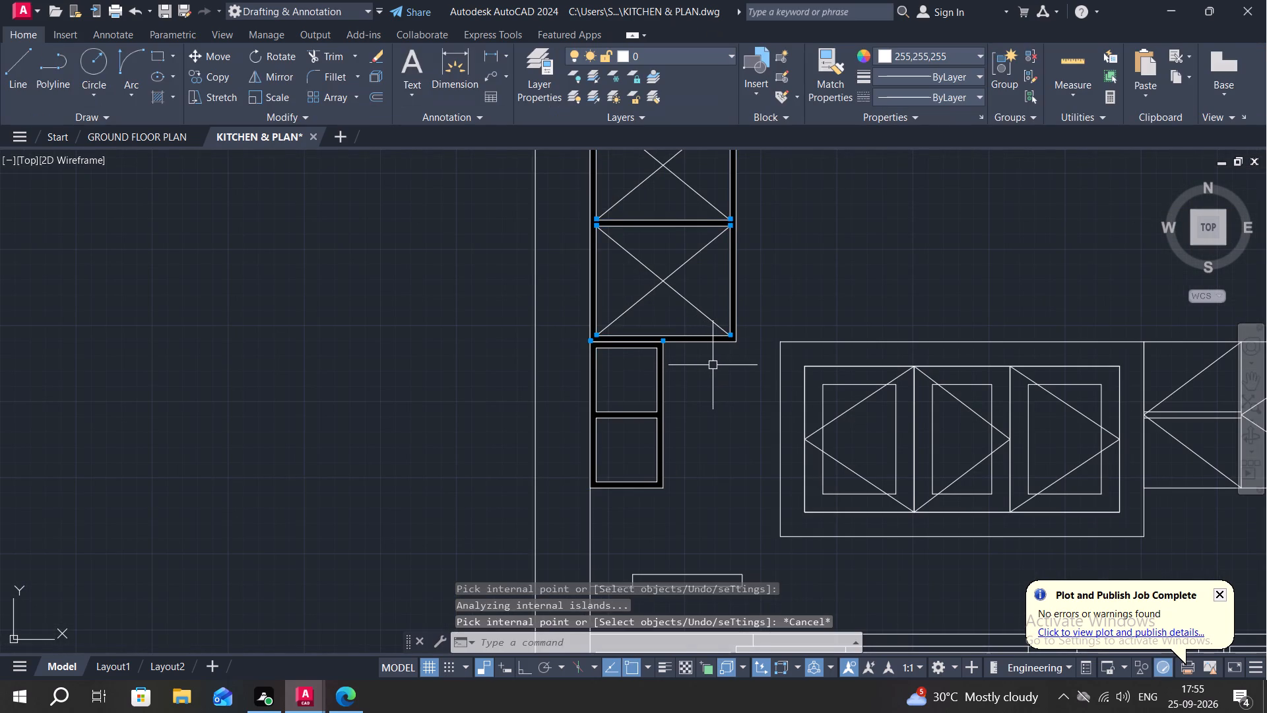
Examine the base cabinets, the countertop with its sink outline, and their junction with the right-hand wall.
middle_click_drag(712, 363, 354, 118)
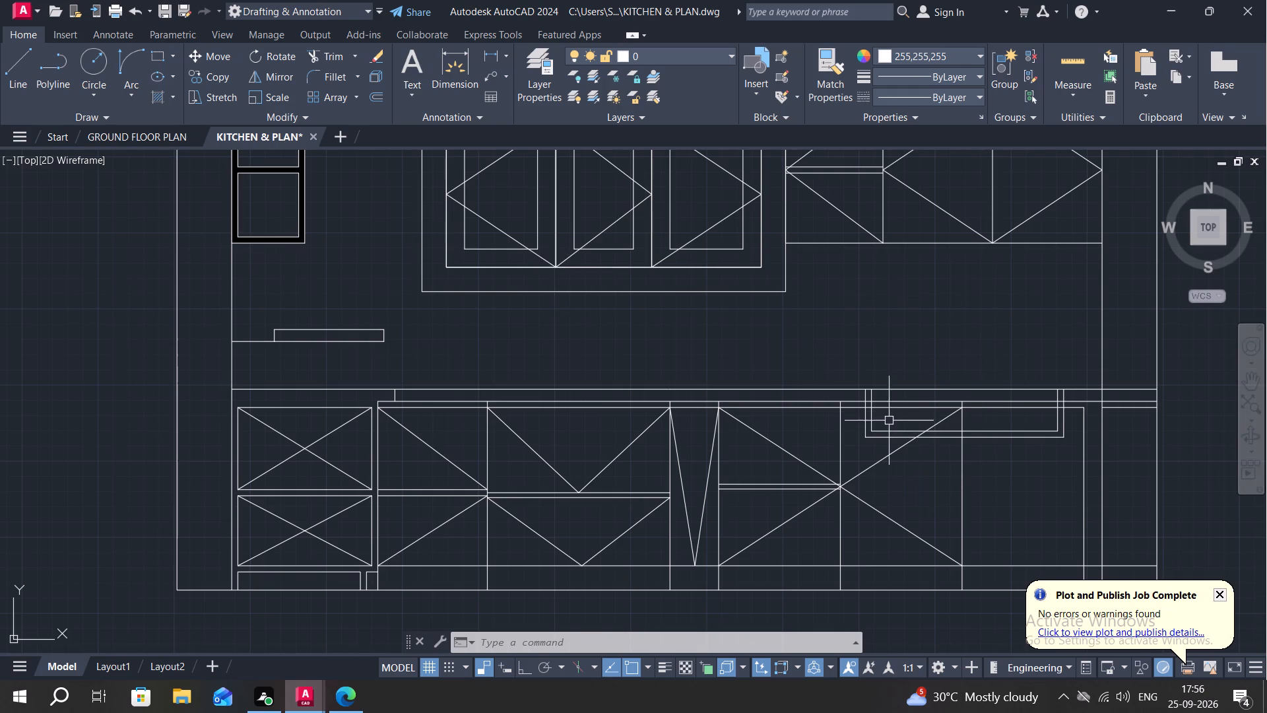
scroll(879, 411, "up", 2)
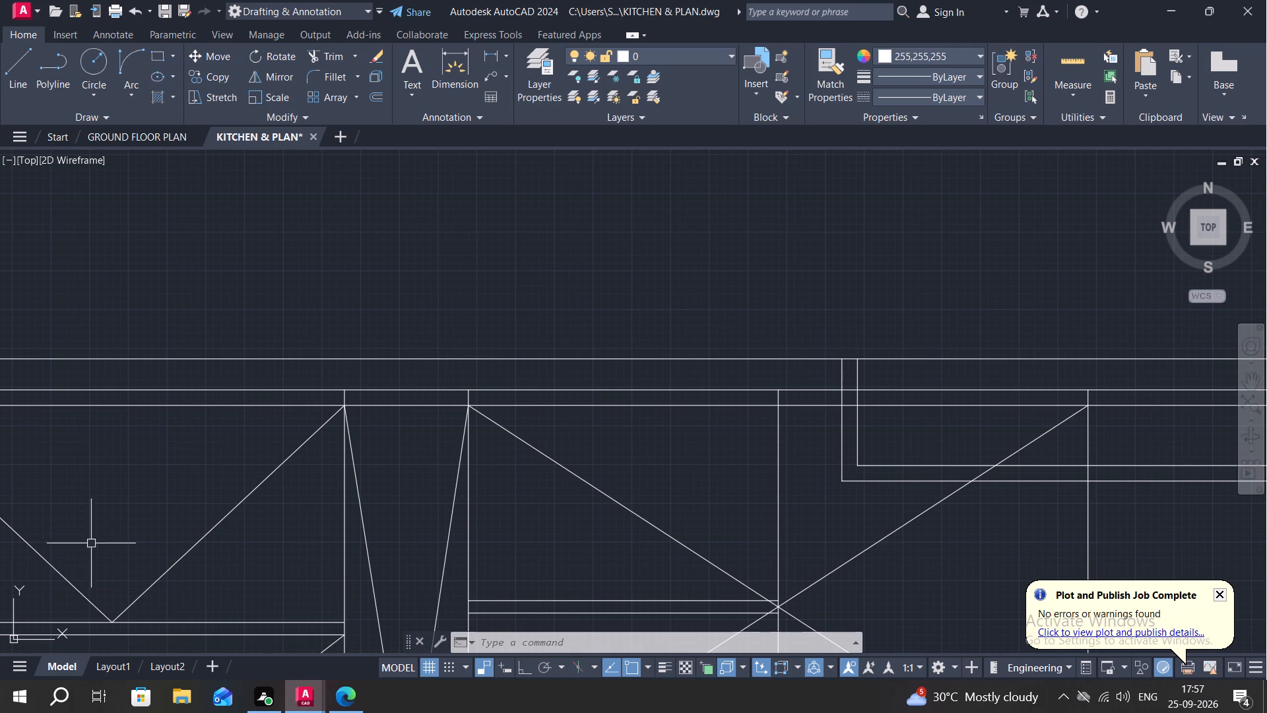
scroll(530, 440, "down", 1)
middle_click_drag(530, 440, 551, 366)
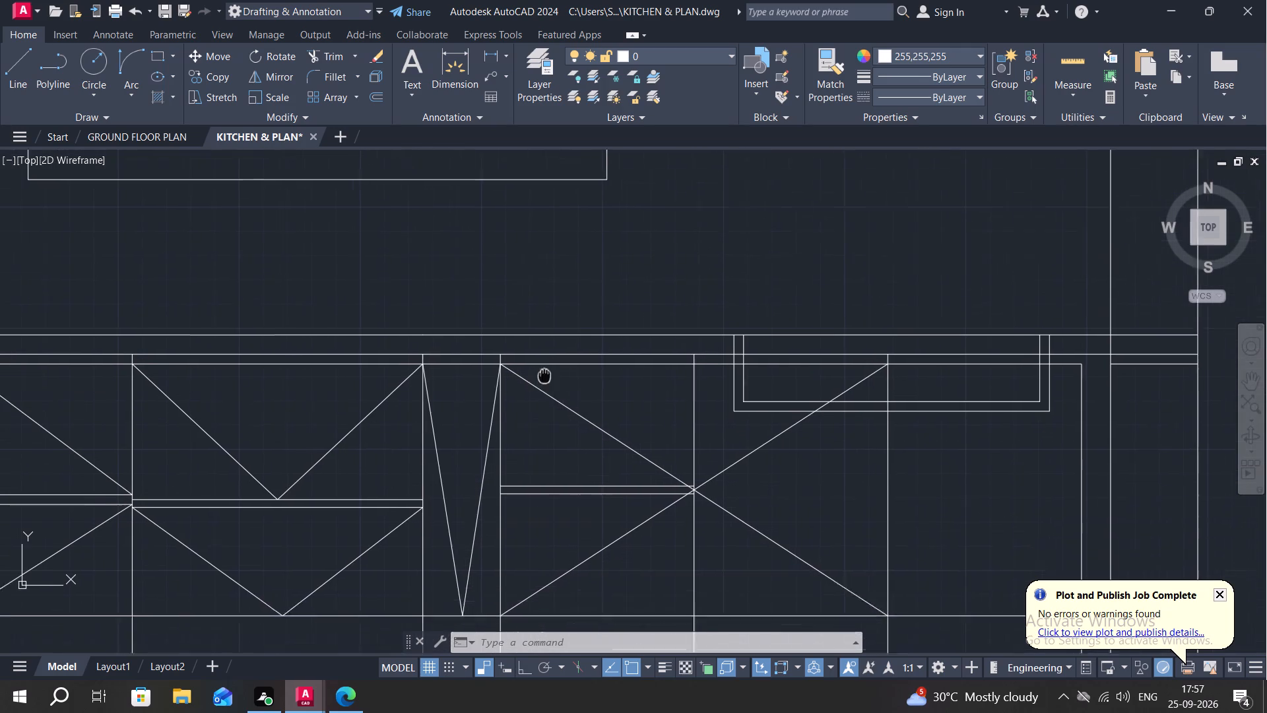
middle_click_drag(551, 366, 557, 360)
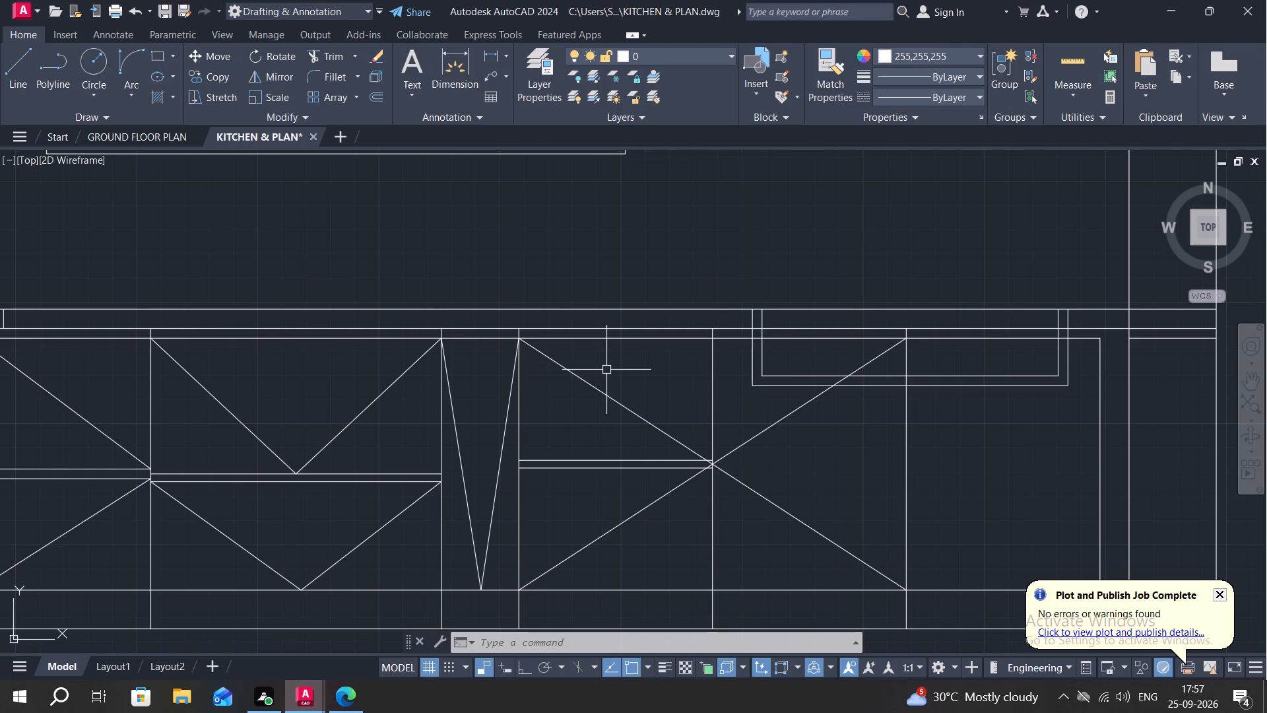
middle_click_drag(608, 370, 608, 370)
middle_click_drag(608, 370, 585, 378)
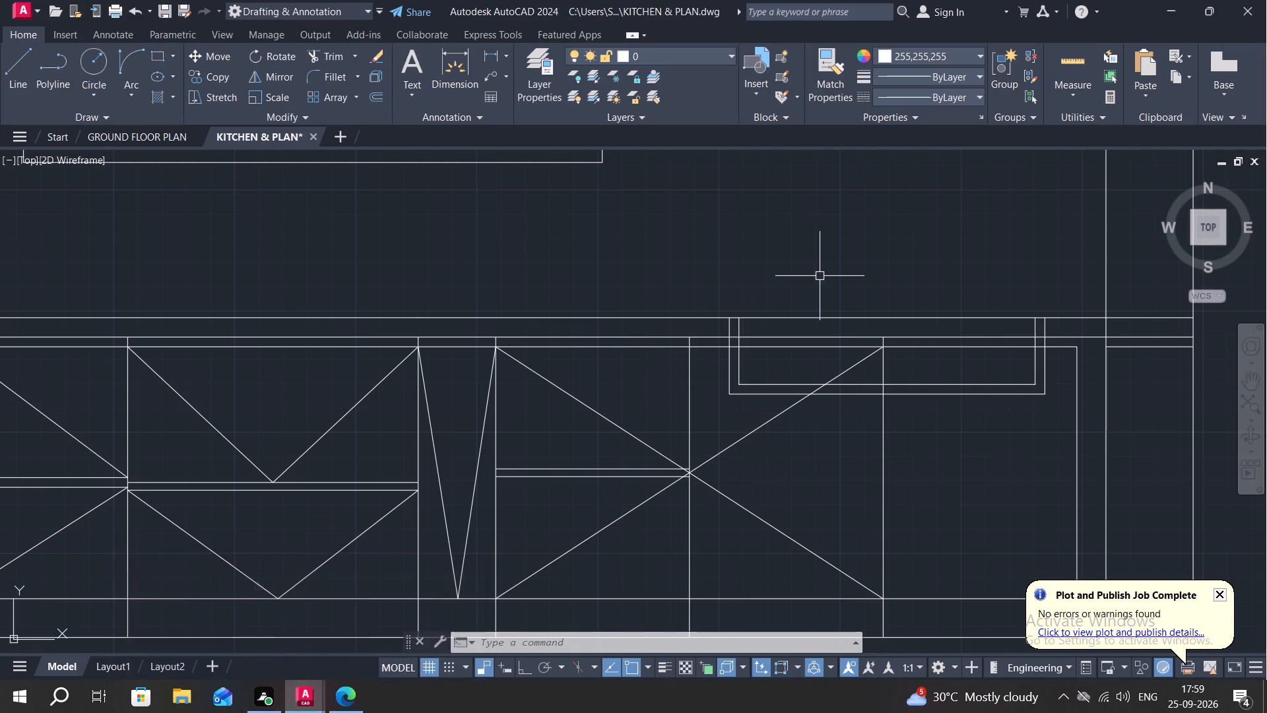
middle_click_drag(812, 275, 635, 283)
middle_click(635, 283)
middle_click_drag(625, 278, 617, 274)
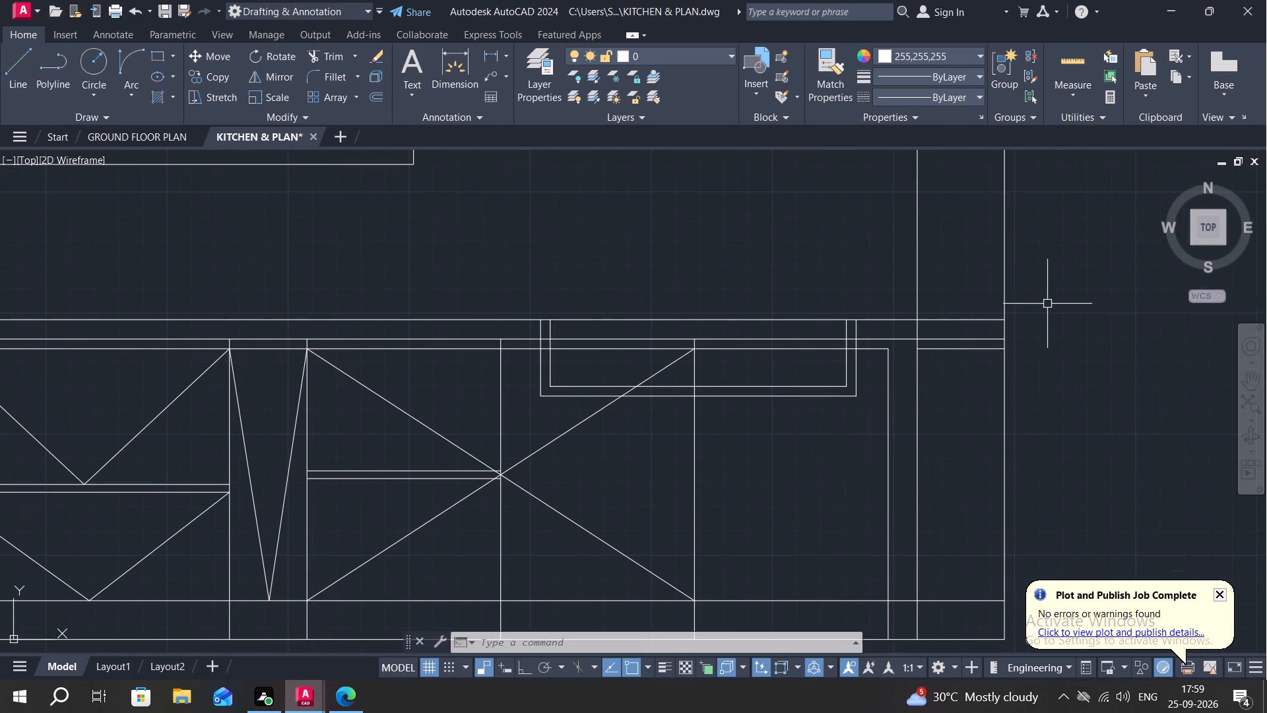
middle_click_drag(1018, 318, 345, 476)
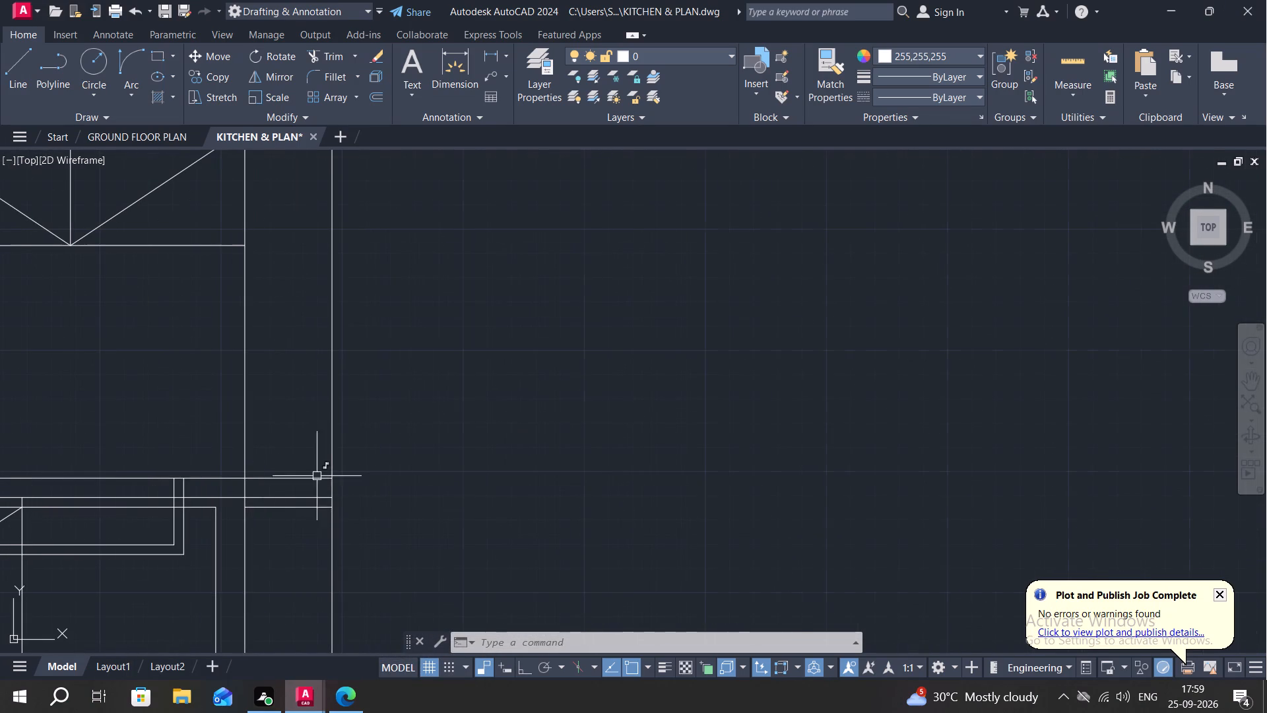
middle_click_drag(577, 365, 824, 332)
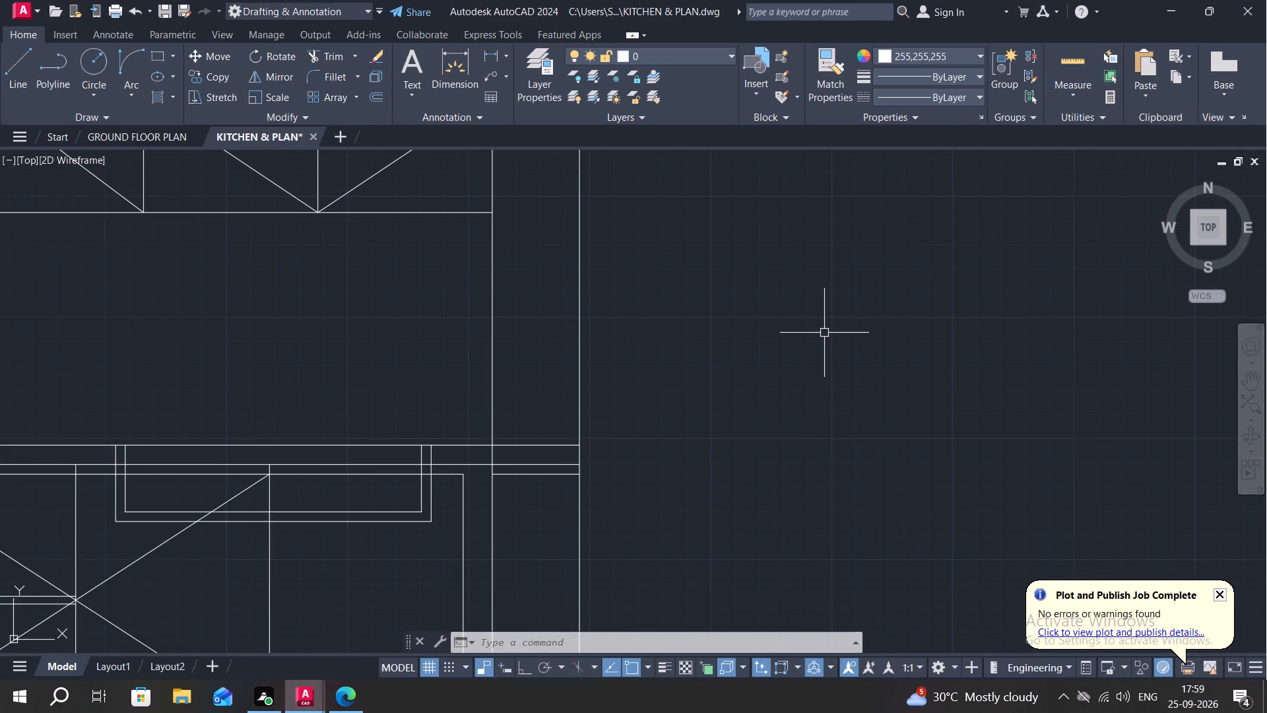
Add a multiline text label reading DRAWER with a 3" text height in the empty space outside the right-hand wall.
key("t")
key("space")
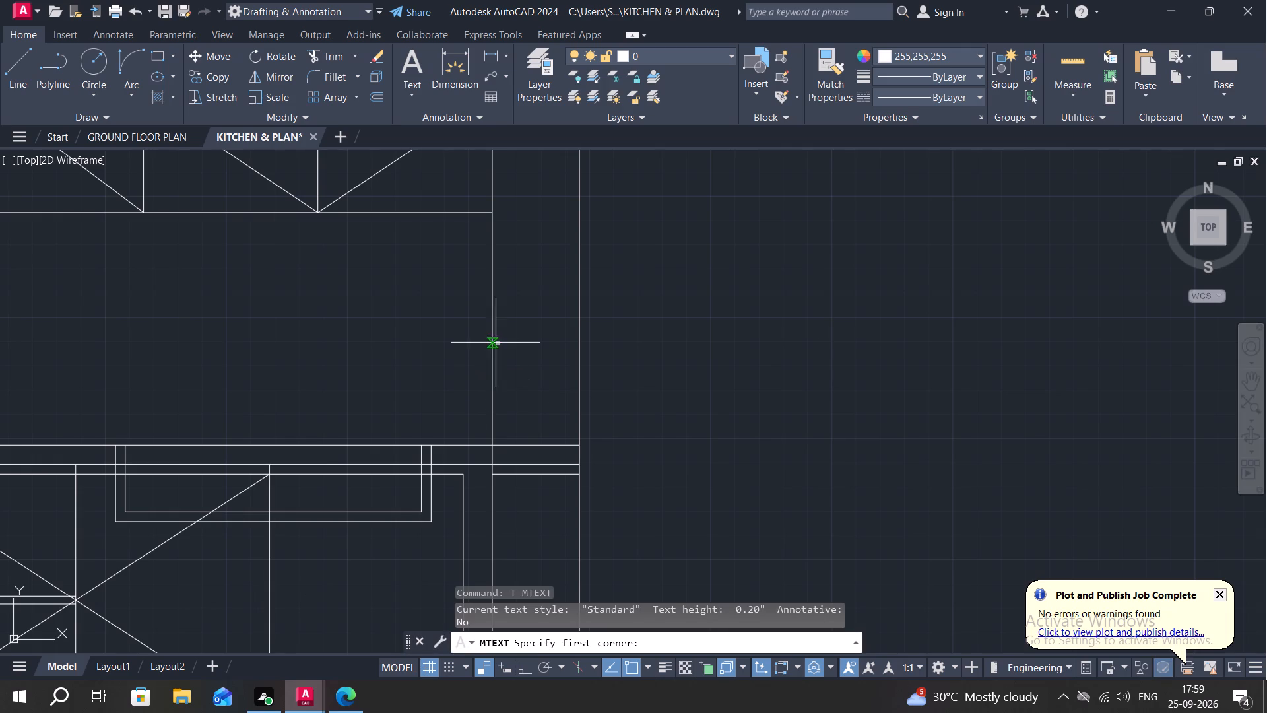
left_click(633, 287)
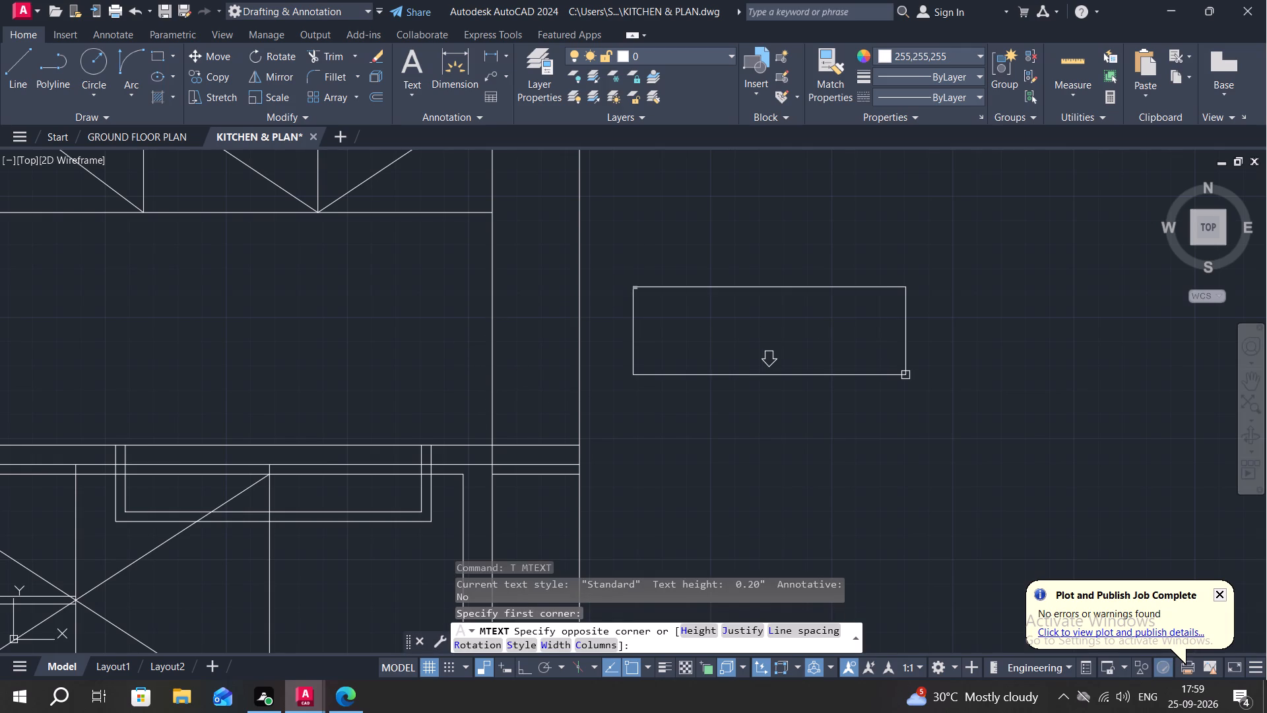
left_click(905, 375)
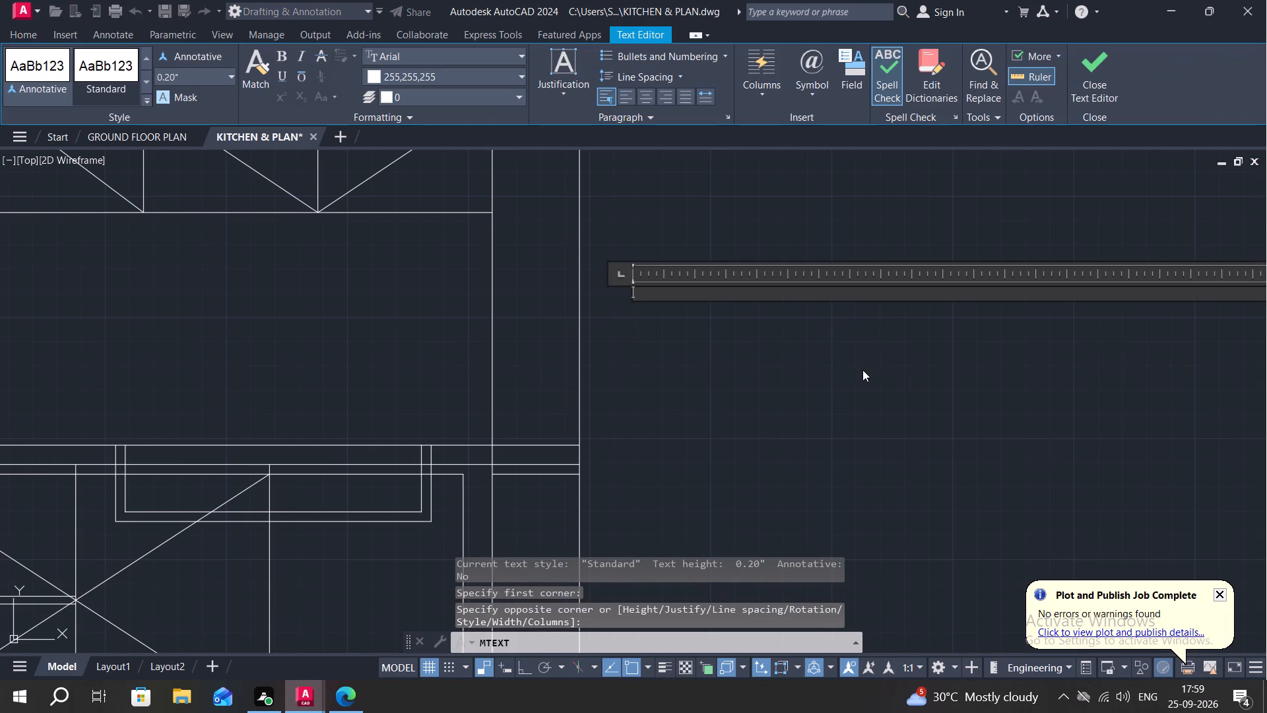
type("DRAWER")
double_click(684, 288)
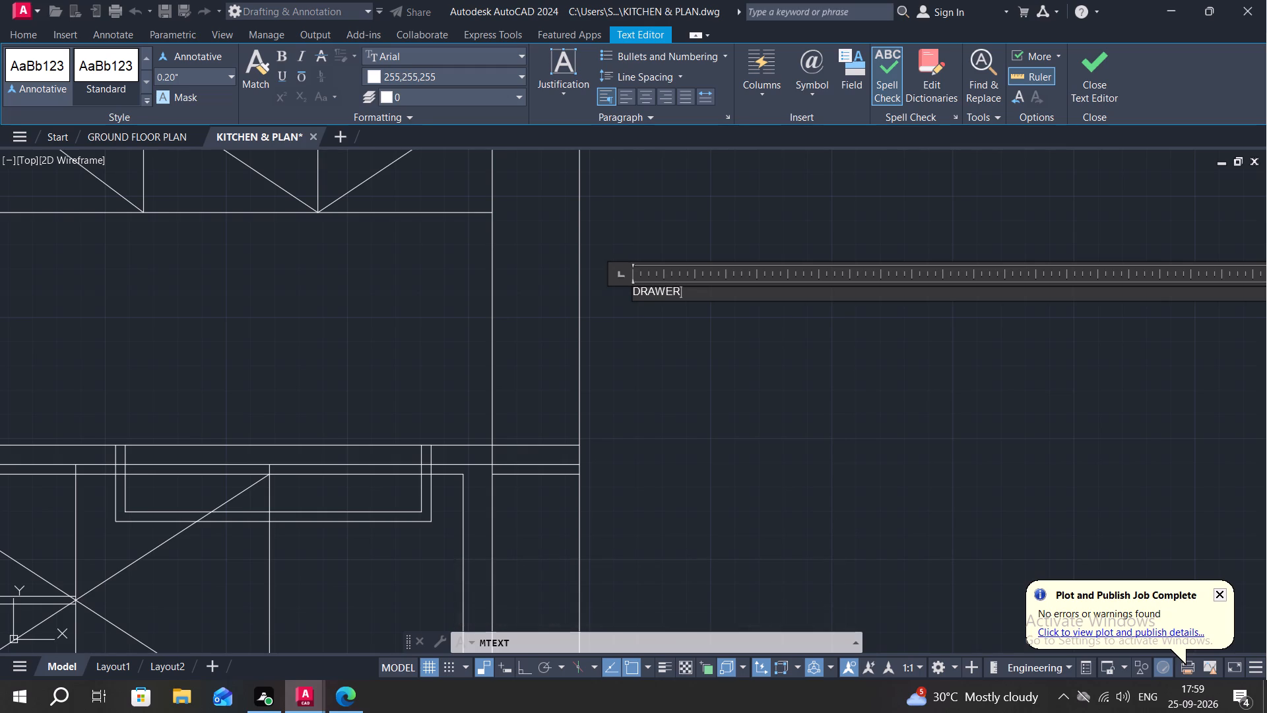
double_click(684, 288)
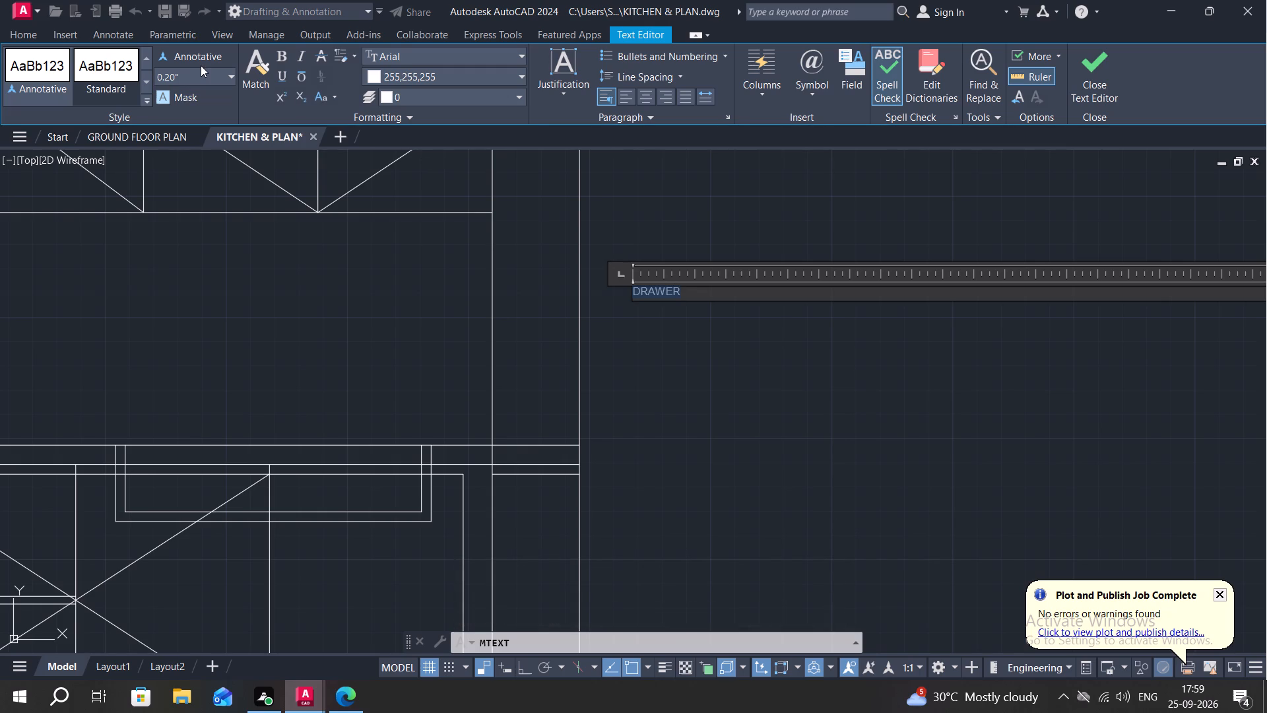
left_click(195, 69)
key("BackSpace")
key("3")
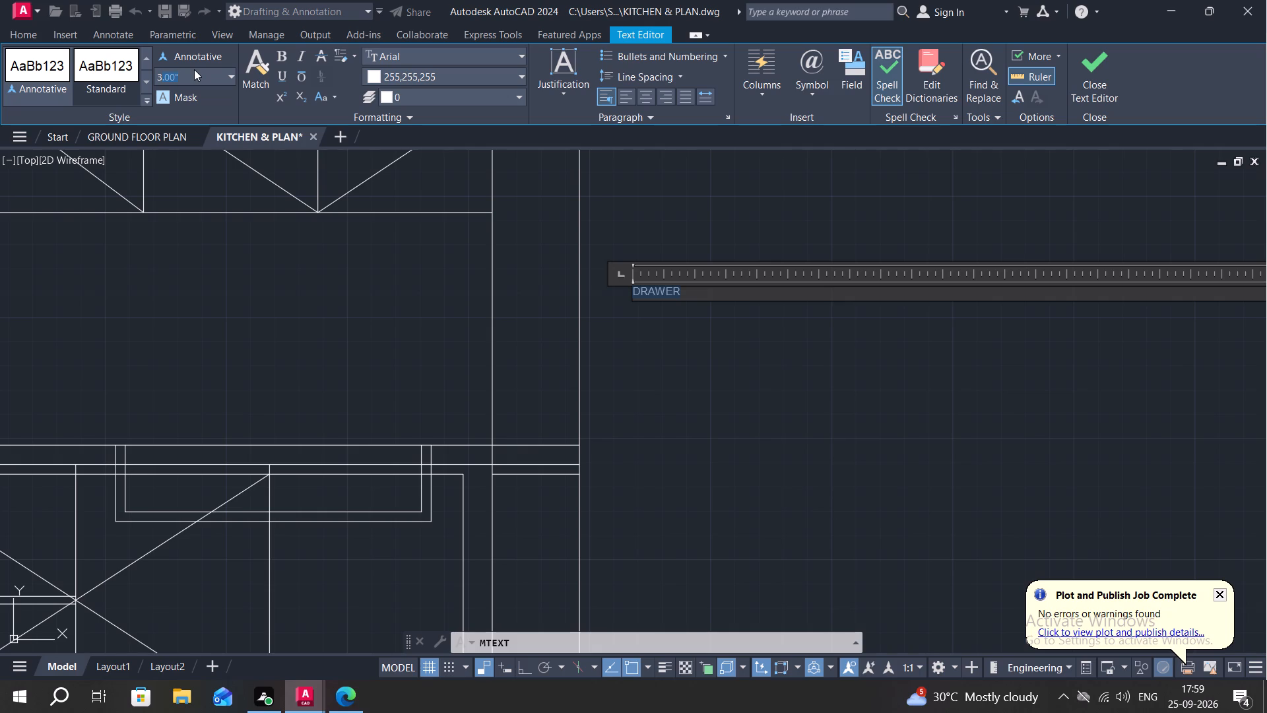
key("shift+quotedbl")
key("Return")
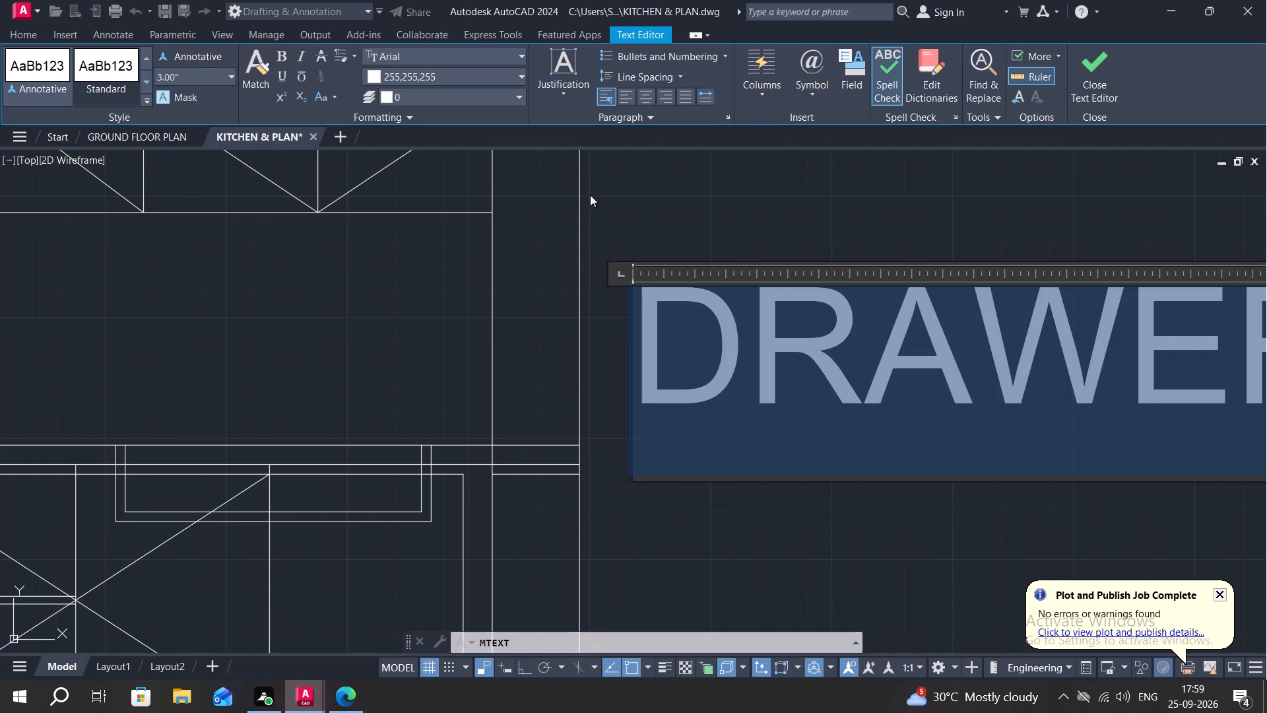
left_click(590, 195)
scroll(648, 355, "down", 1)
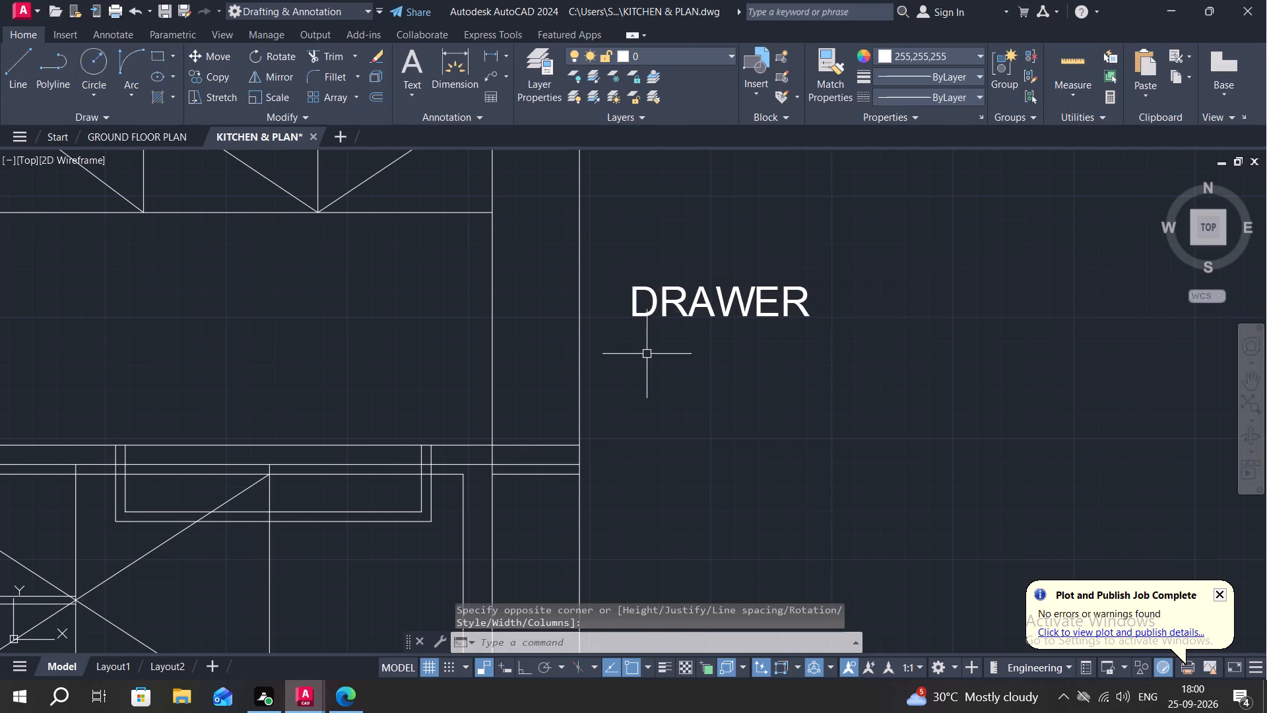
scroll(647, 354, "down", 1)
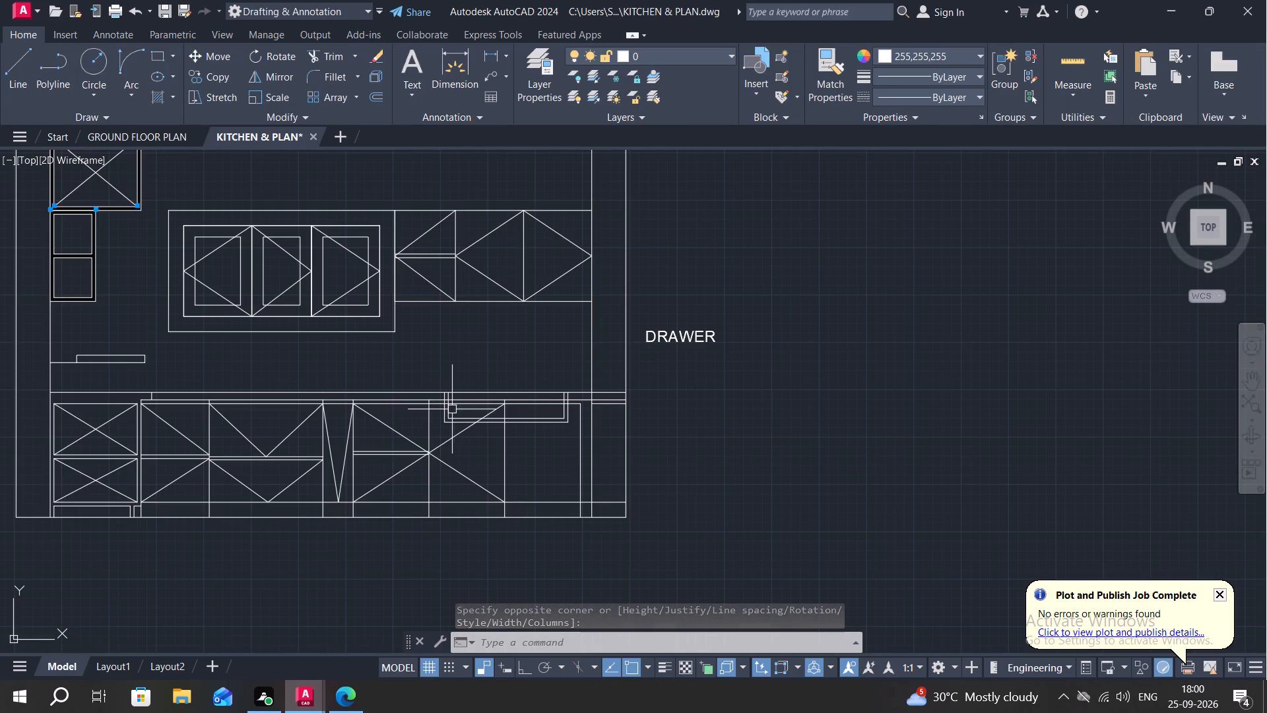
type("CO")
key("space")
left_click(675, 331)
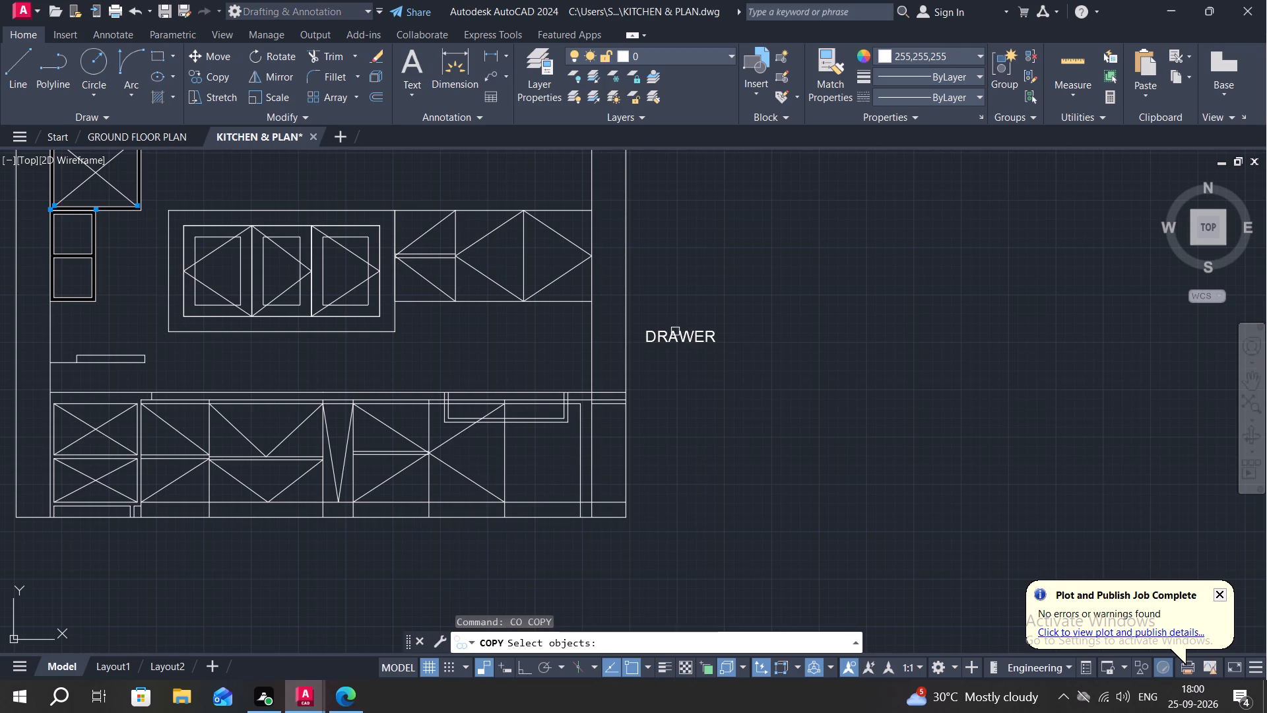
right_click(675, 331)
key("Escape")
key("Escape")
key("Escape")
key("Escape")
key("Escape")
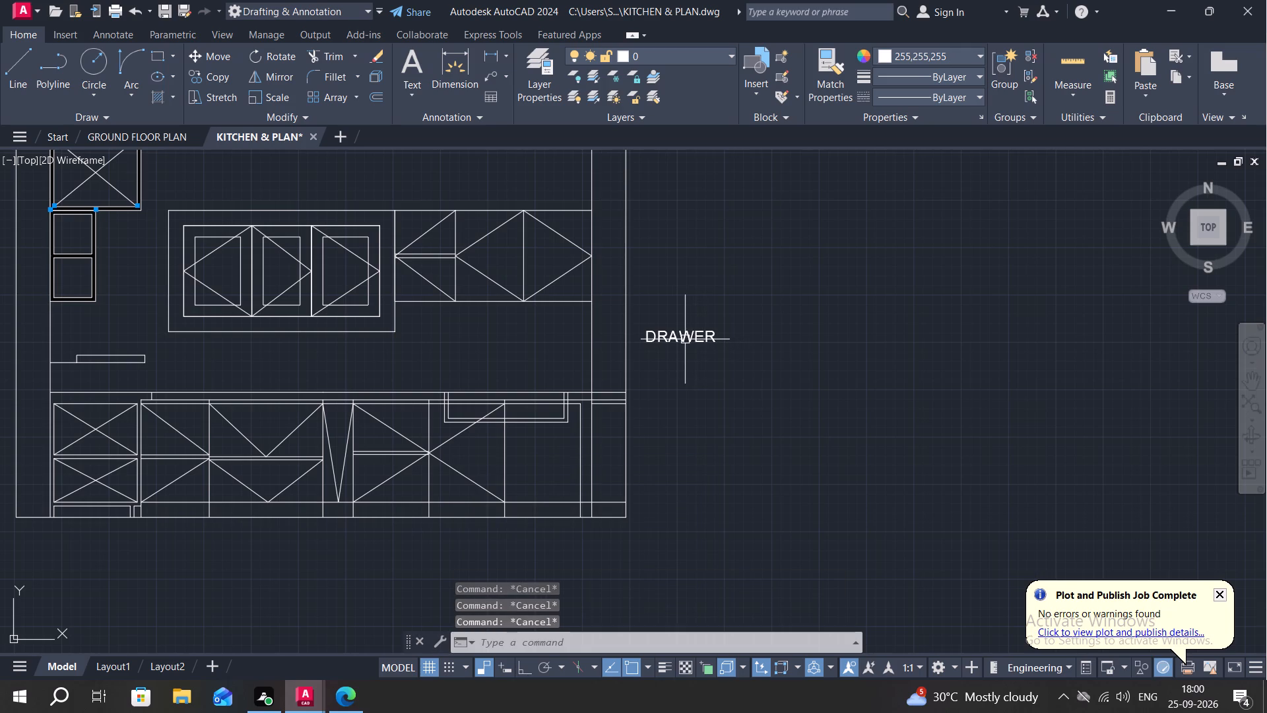
Copy the DRAWER label to a free spot just below the original, outside the right-hand wall.
type("CO")
key("space")
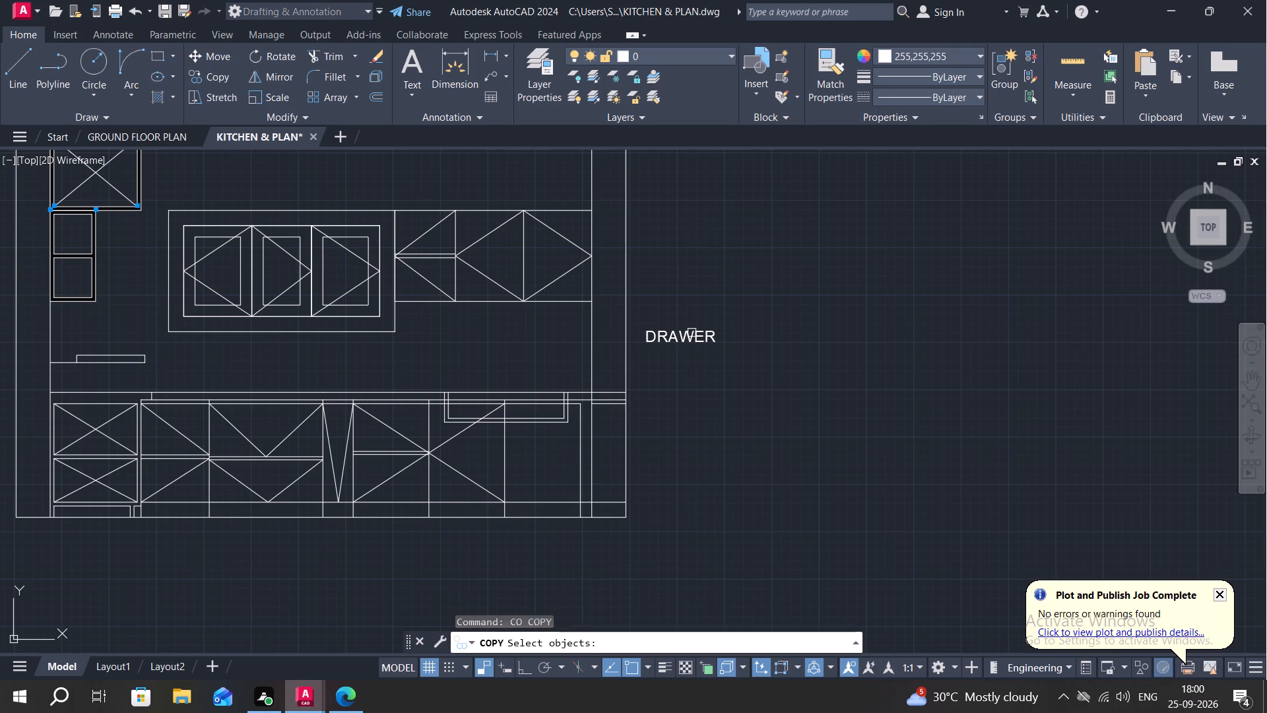
left_click(692, 333)
right_click(692, 333)
left_click(692, 333)
left_click(705, 386)
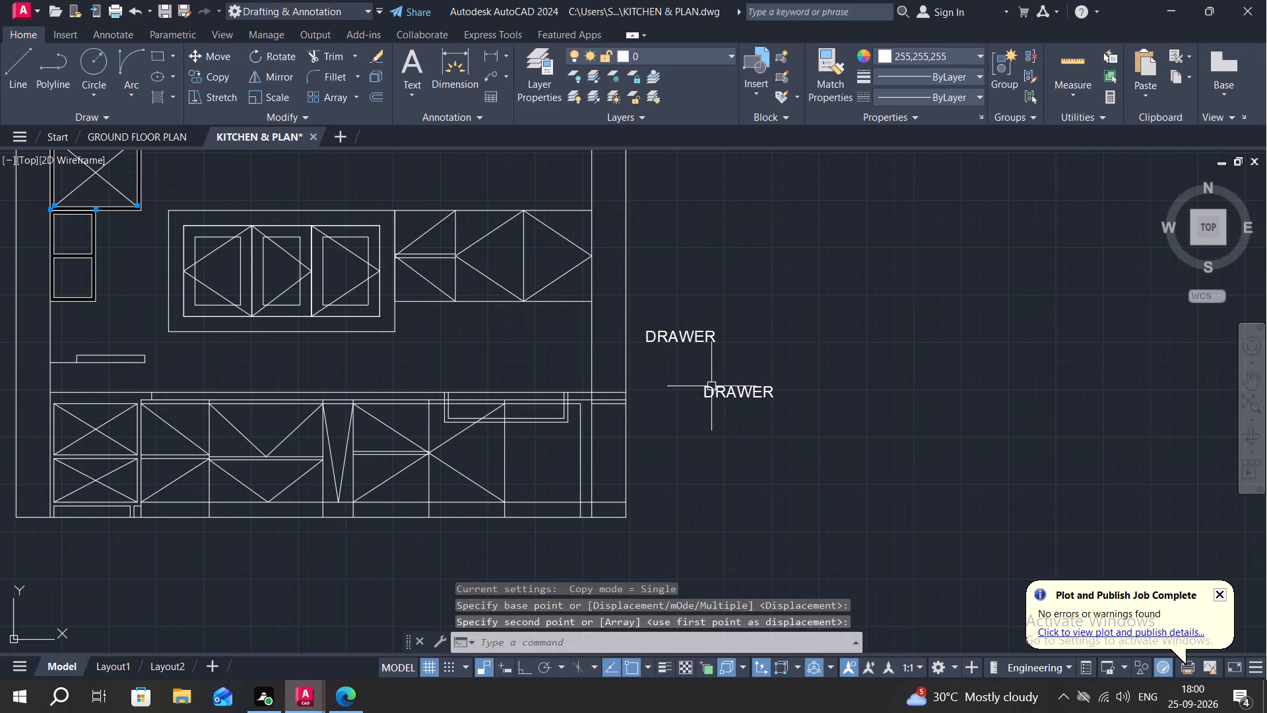
Replace the text of the lower DRAWER copy with SHUTTER.
double_click(711, 386)
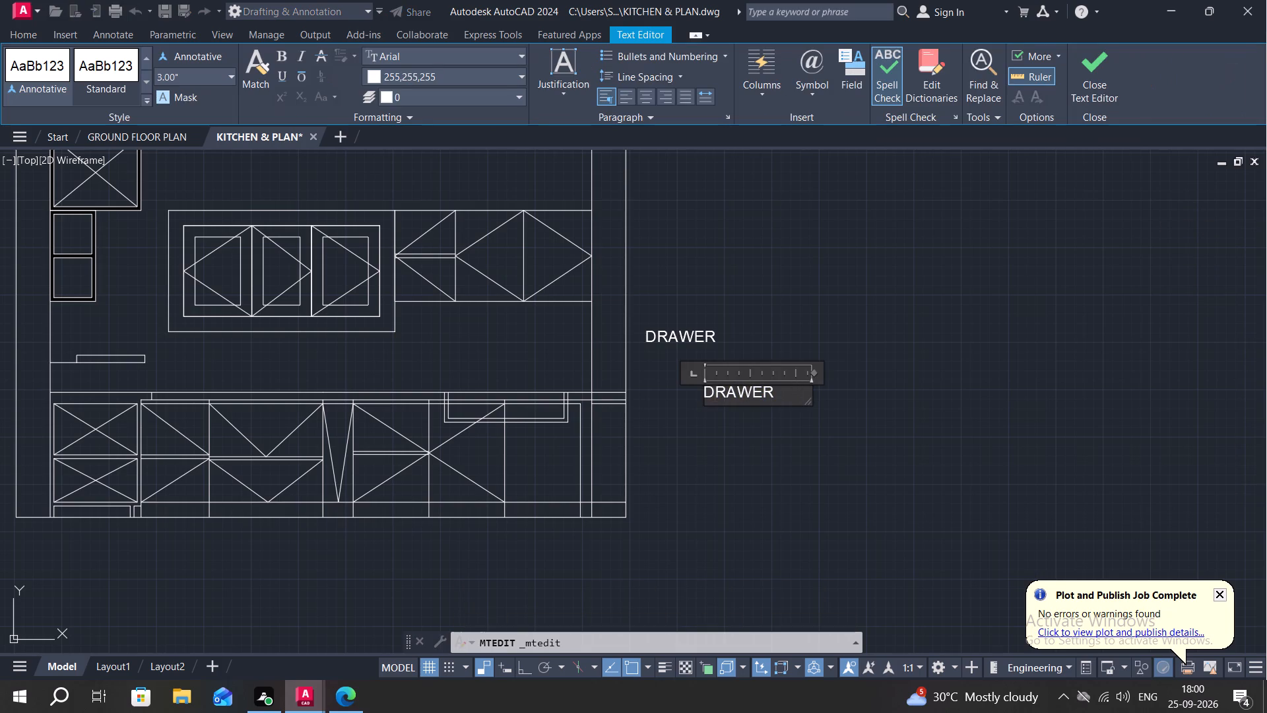
left_click(796, 394)
key("BackSpace")
key("BackSpace")
key("BackSpace")
key("BackSpace")
key("BackSpace")
key("BackSpace")
key("BackSpace")
key("BackSpace")
key("BackSpace")
key("BackSpace")
key("BackSpace")
type("SHUTT")
type("ER")
left_click(775, 292)
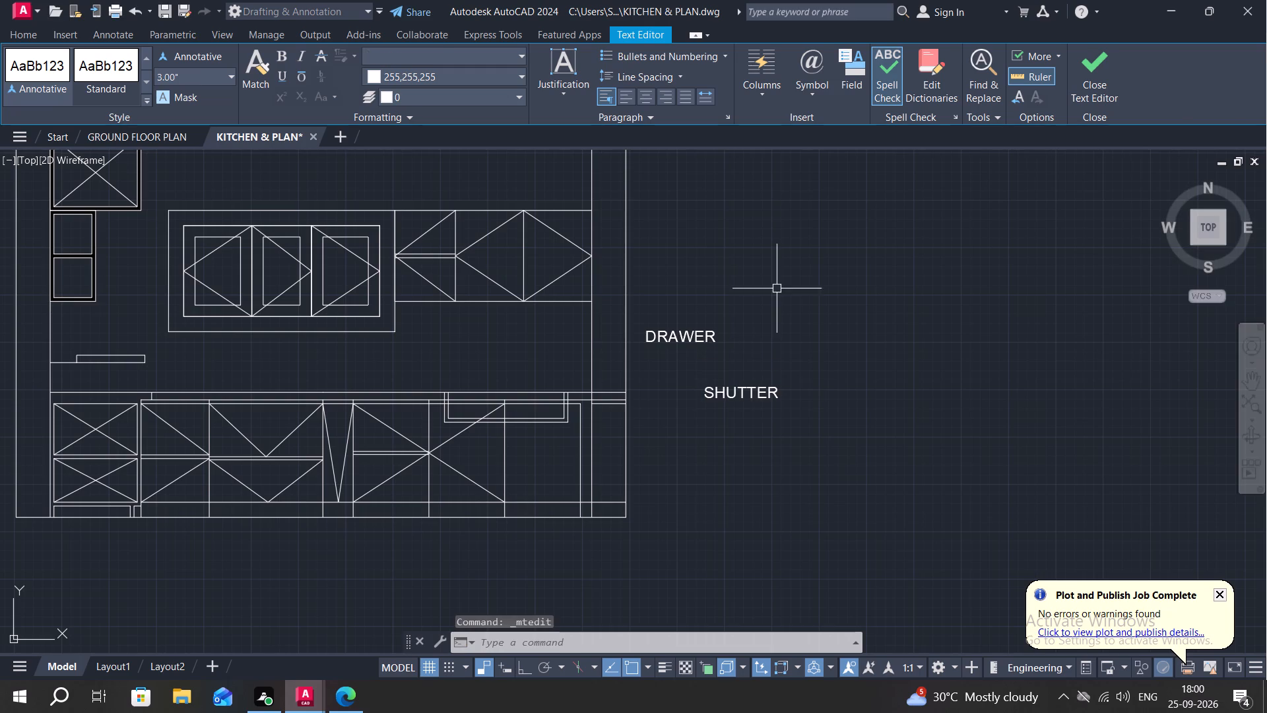
Copy the SHUTTER label straight down into the empty space beneath it.
key("c")
key("o")
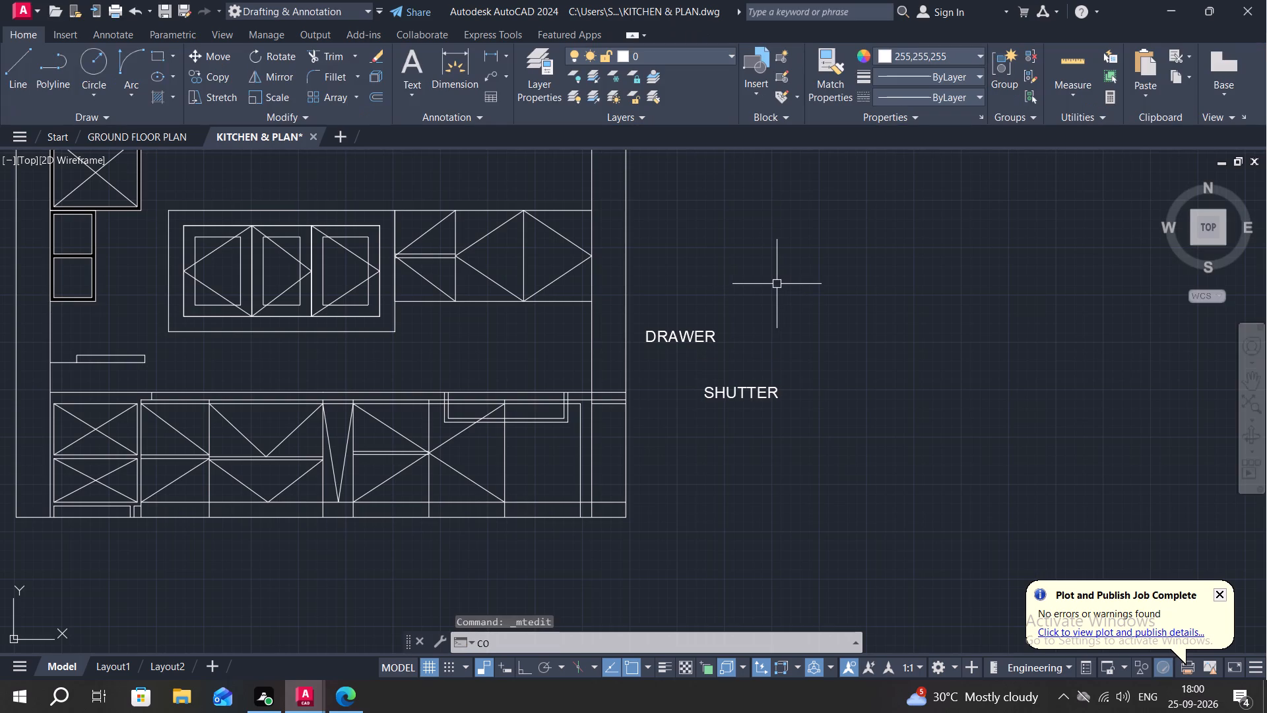
key("space")
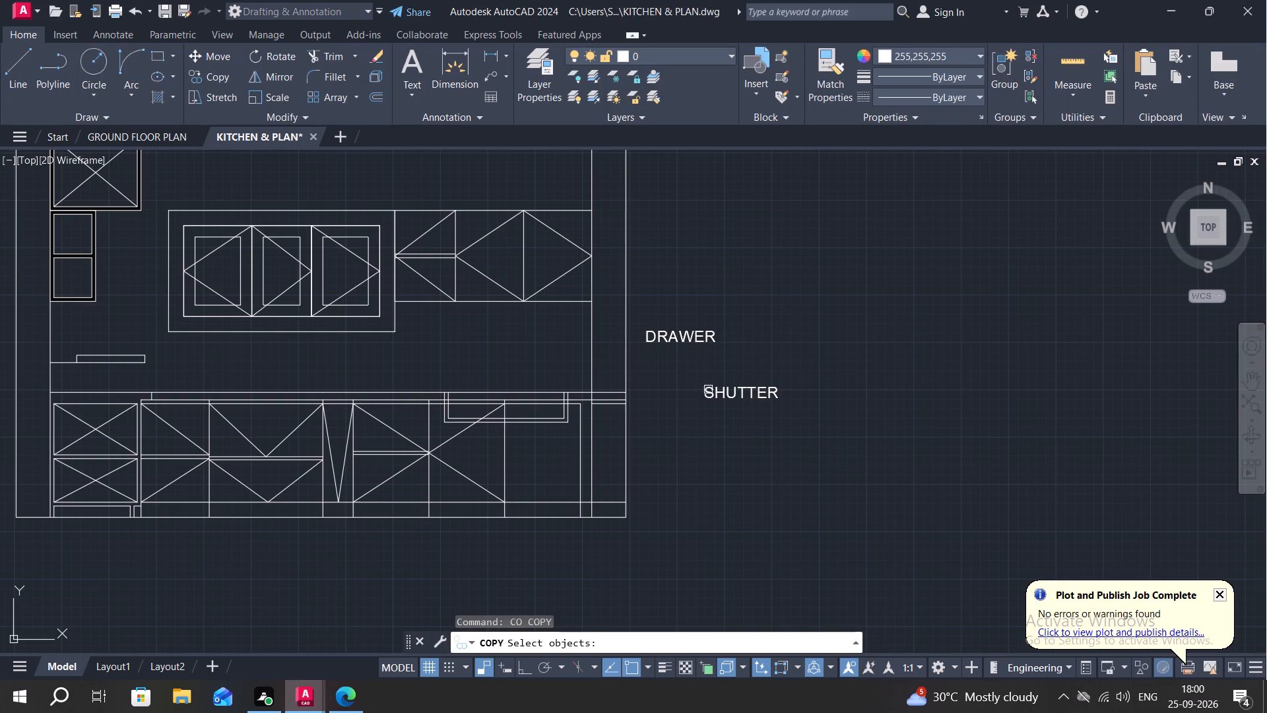
left_click(712, 391)
right_click(712, 391)
left_click(712, 391)
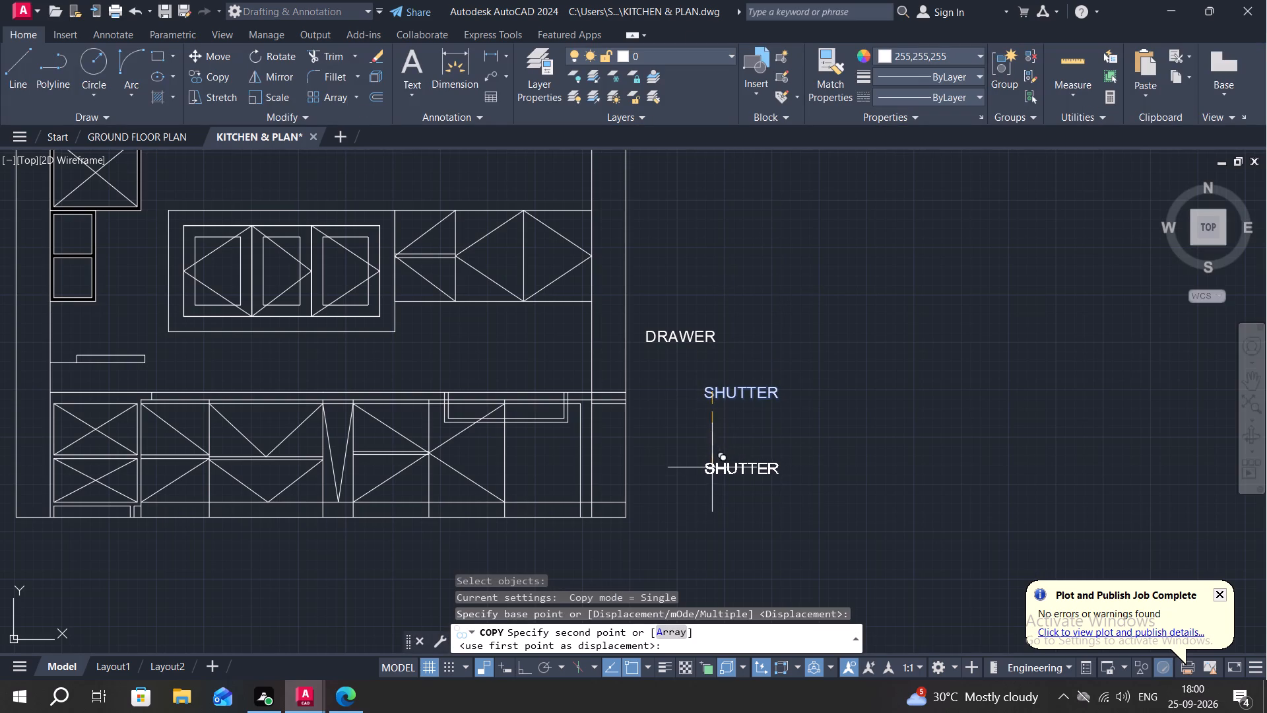
left_click(710, 468)
Replace the text of the lower SHUTTER copy with GARBAGE.
left_click(730, 462)
left_click(730, 462)
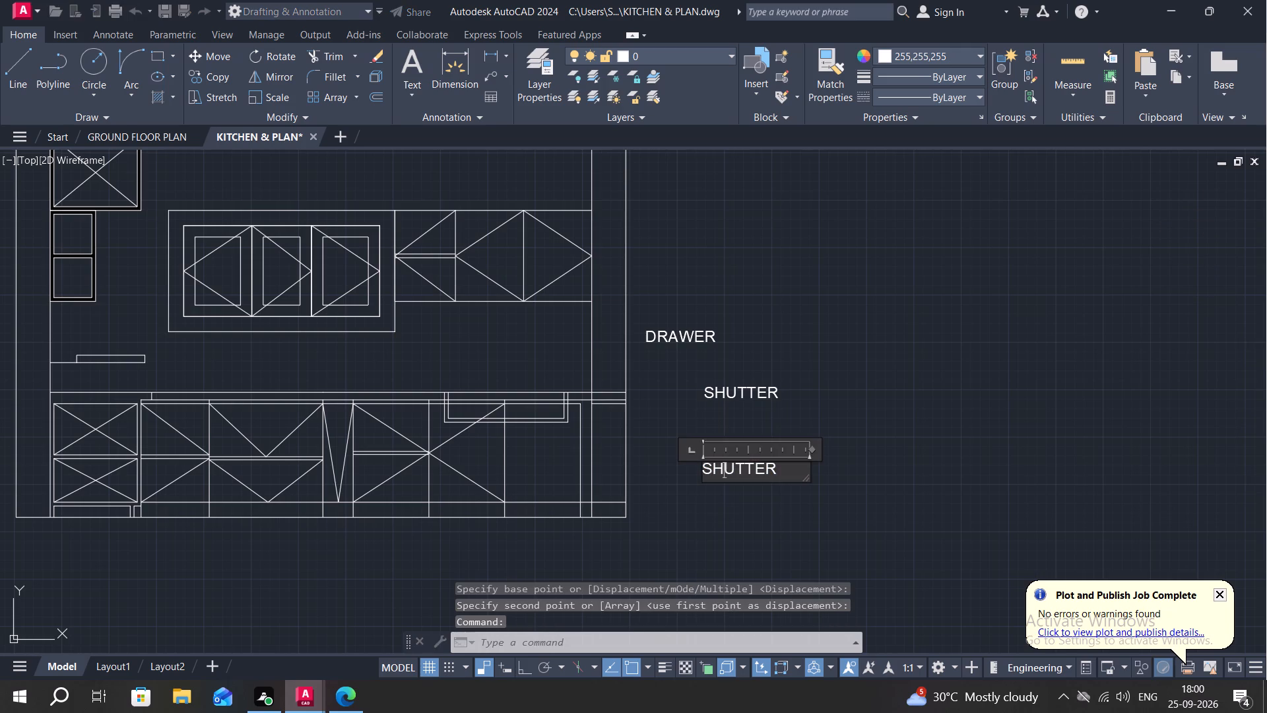
left_click(787, 471)
key("BackSpace")
key("BackSpace")
key("BackSpace")
key("BackSpace")
key("BackSpace")
key("BackSpace")
key("BackSpace")
key("BackSpace")
key("BackSpace")
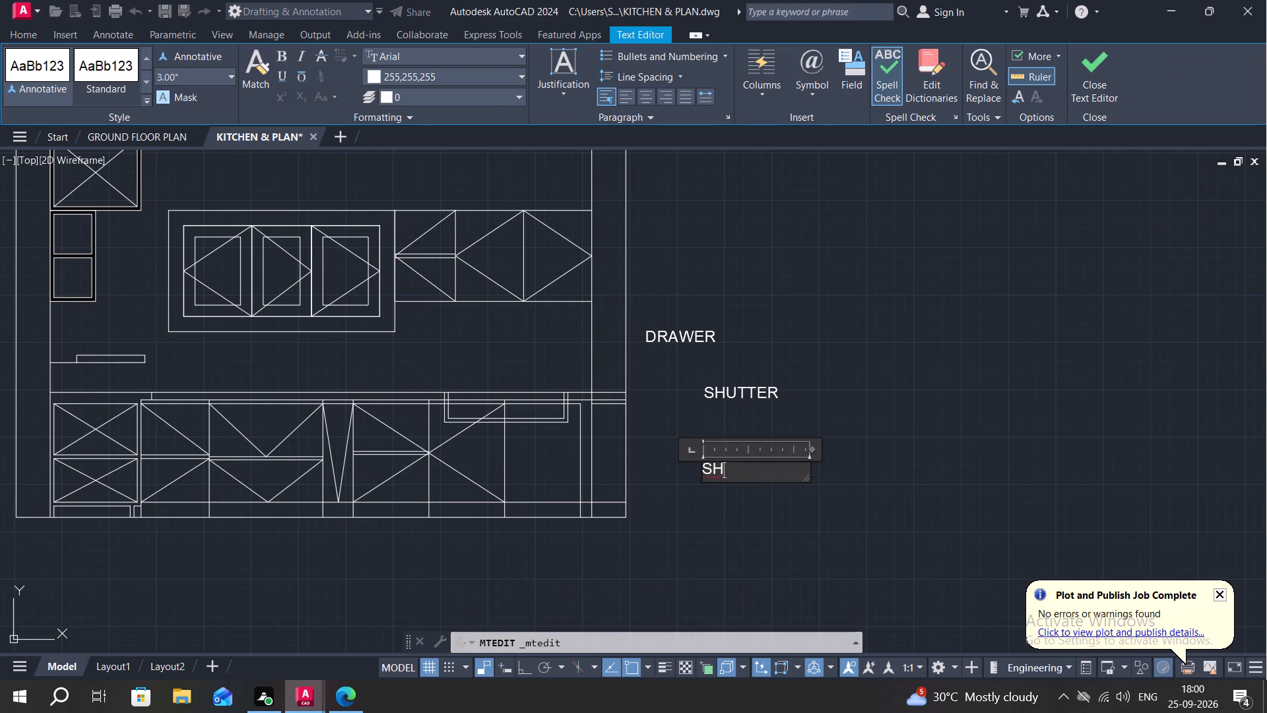
type("GA")
type("RBAGE")
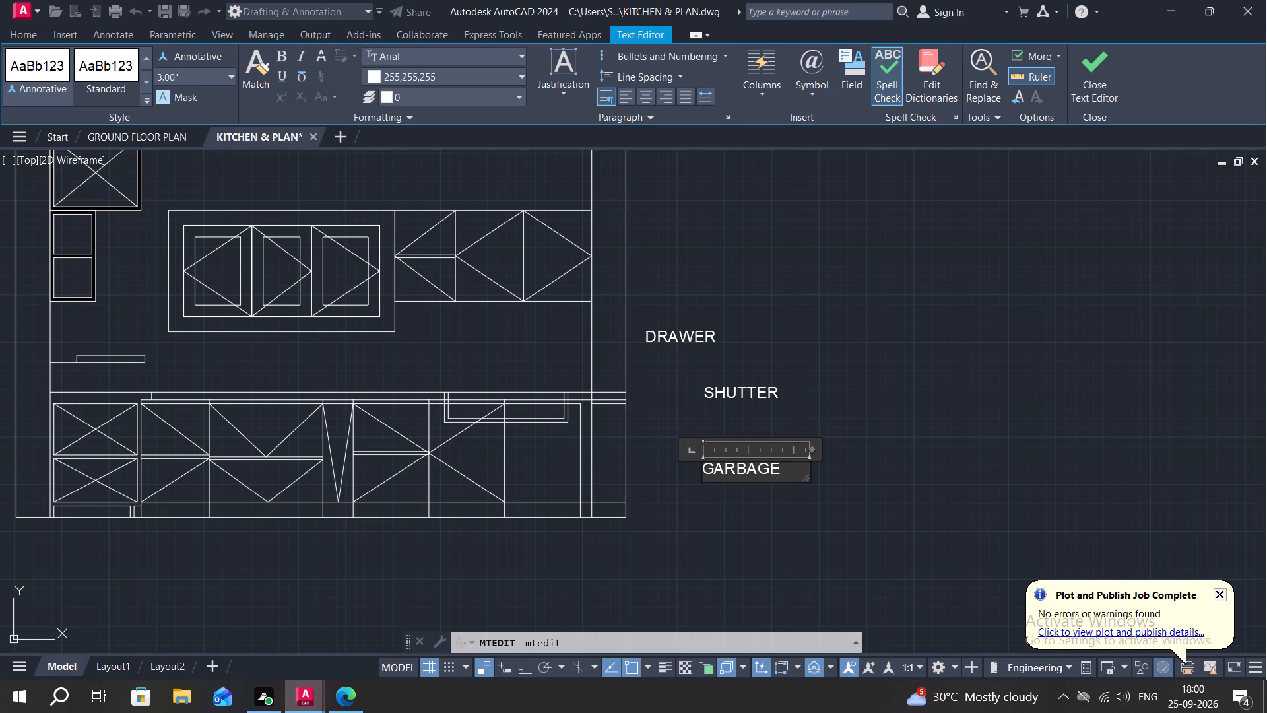
key("shift+ampersand")
key("BackSpace")
Add two more lines to the GARBAGE label, & and RO, each indented with spaces to sit roughly centred beneath it.
key("Return")
key("space")
key("space")
key("space")
key("space")
key("space")
key("space")
key("space")
key("shift+ampersand")
key("Return")
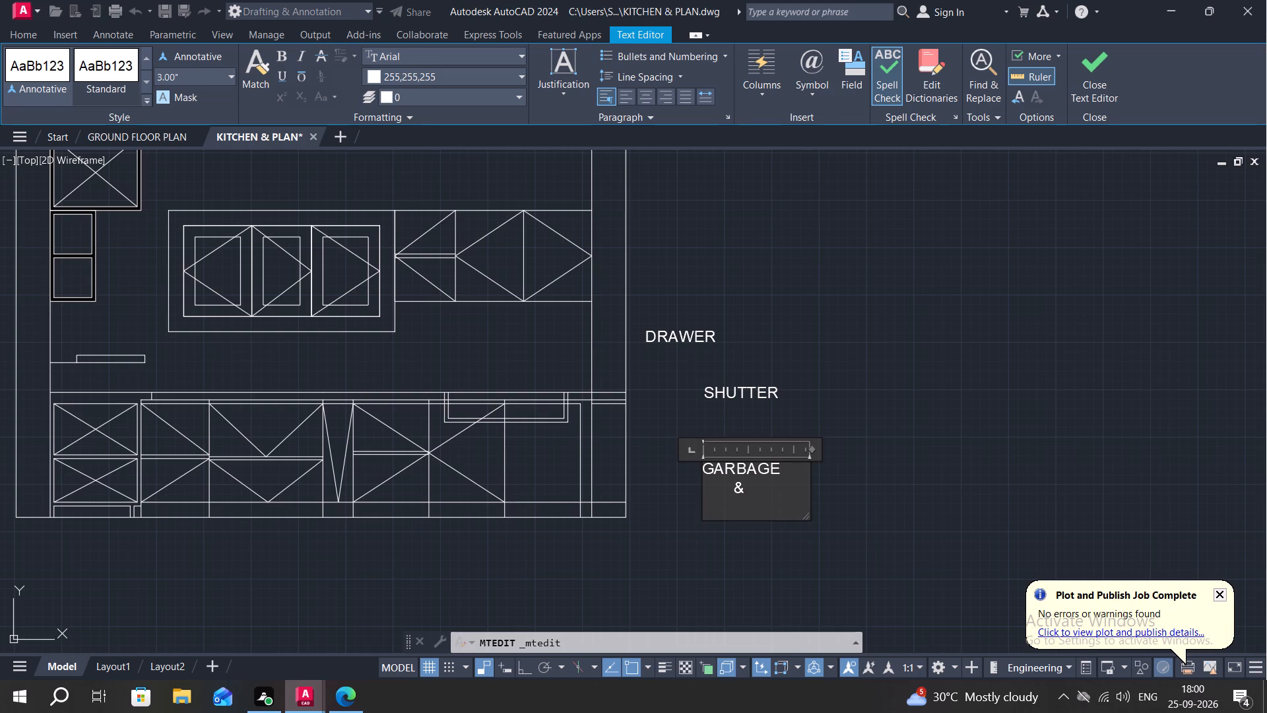
type("RO")
key("BackSpace")
key("BackSpace")
key("space")
key("space")
key("space")
key("space")
key("space")
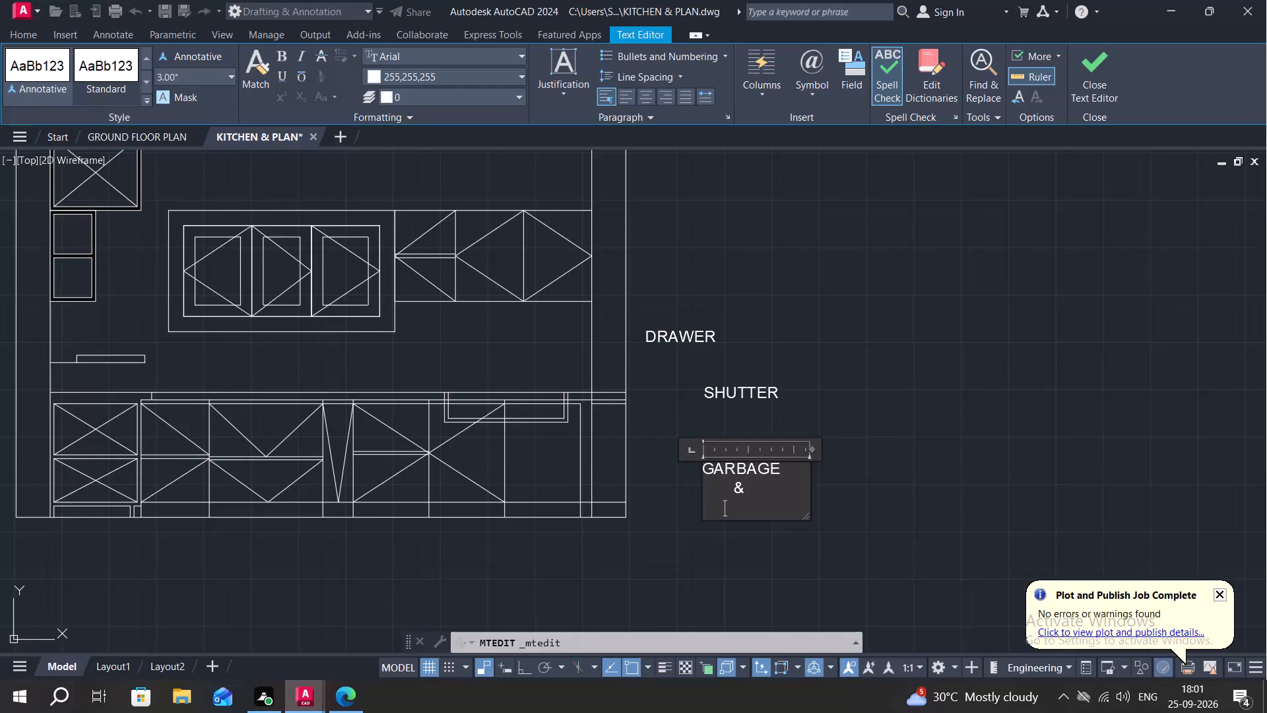
key("r")
key("o")
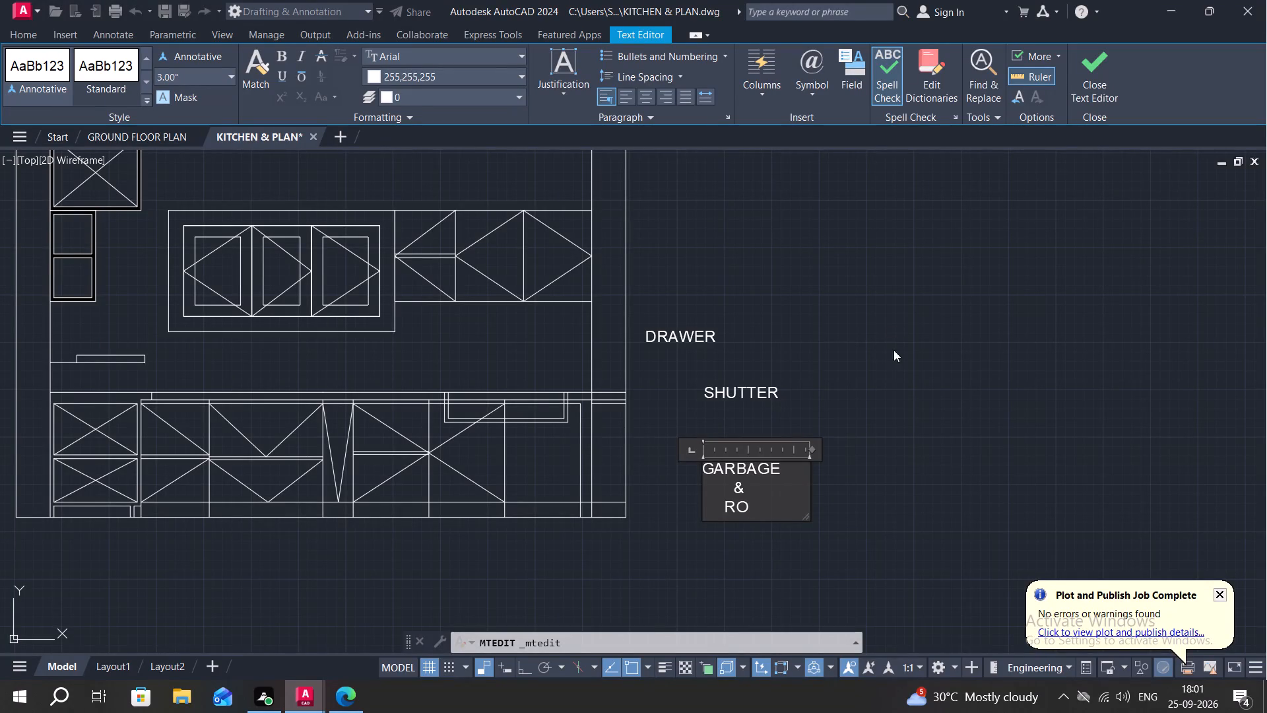
left_click(845, 427)
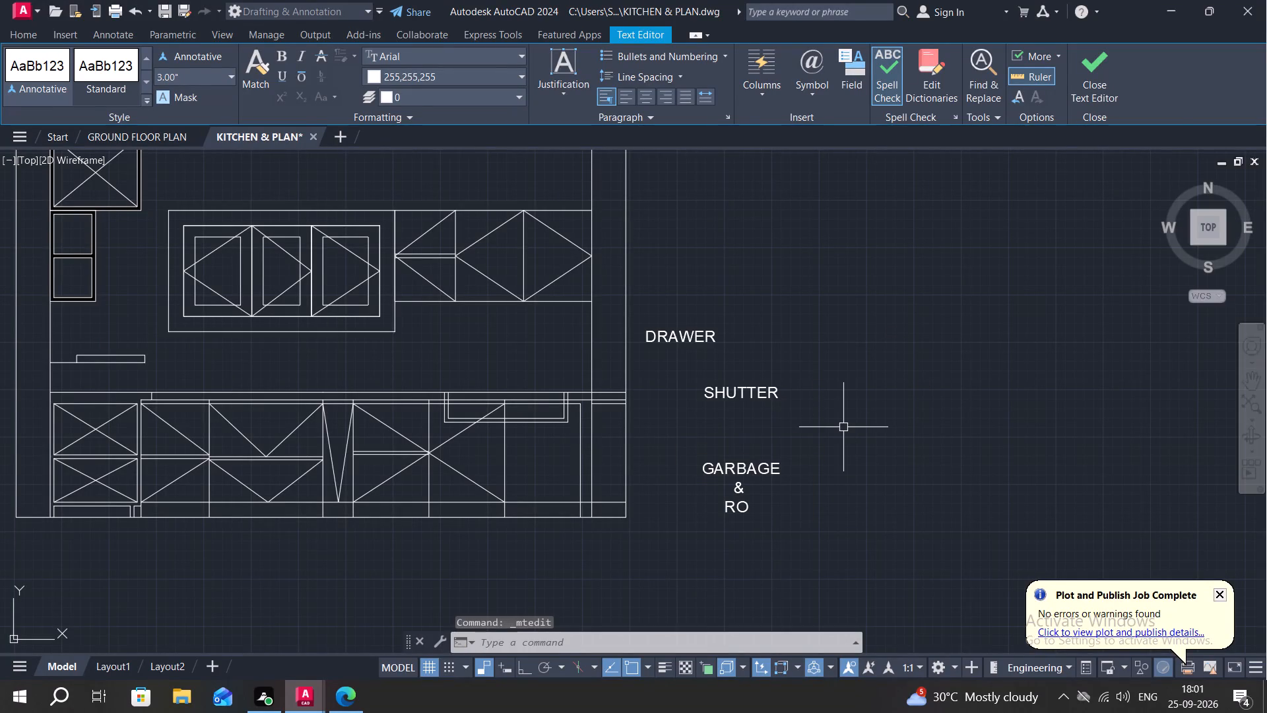
Copy the three-line GARBAGE & RO label into the empty space to its right.
type("CO")
key("space")
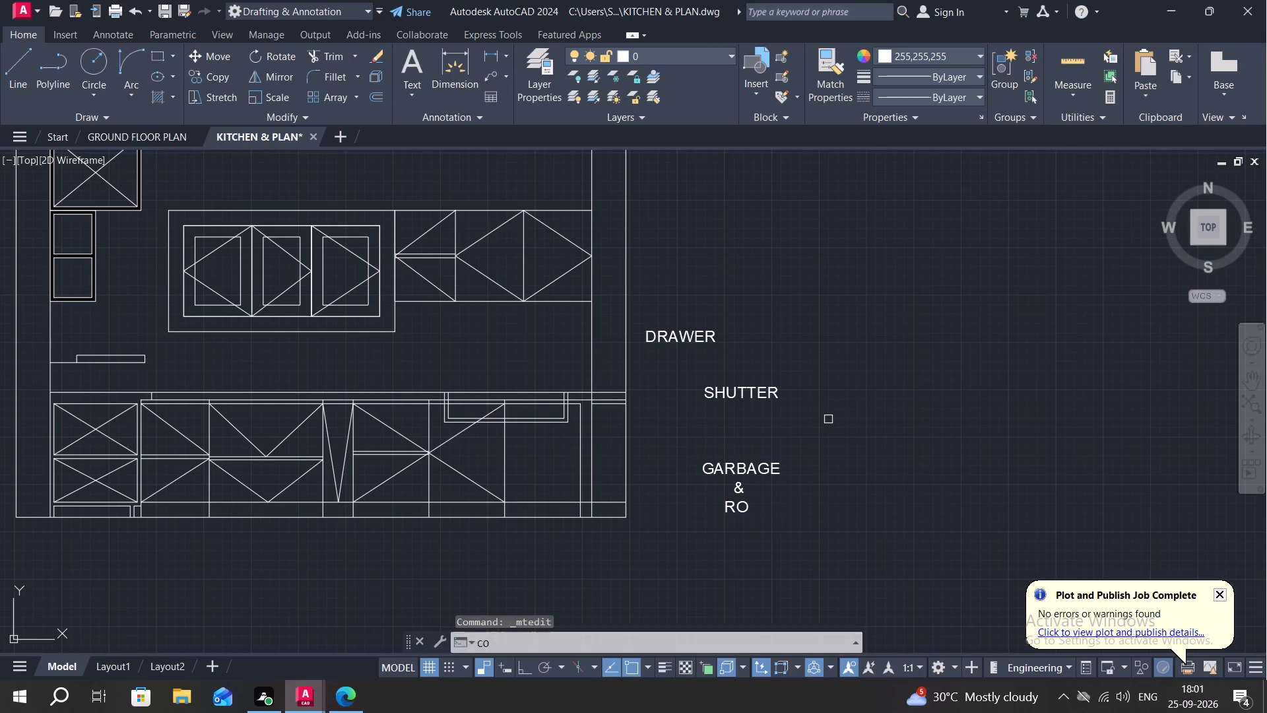
left_click(732, 463)
right_click(732, 464)
left_click(743, 458)
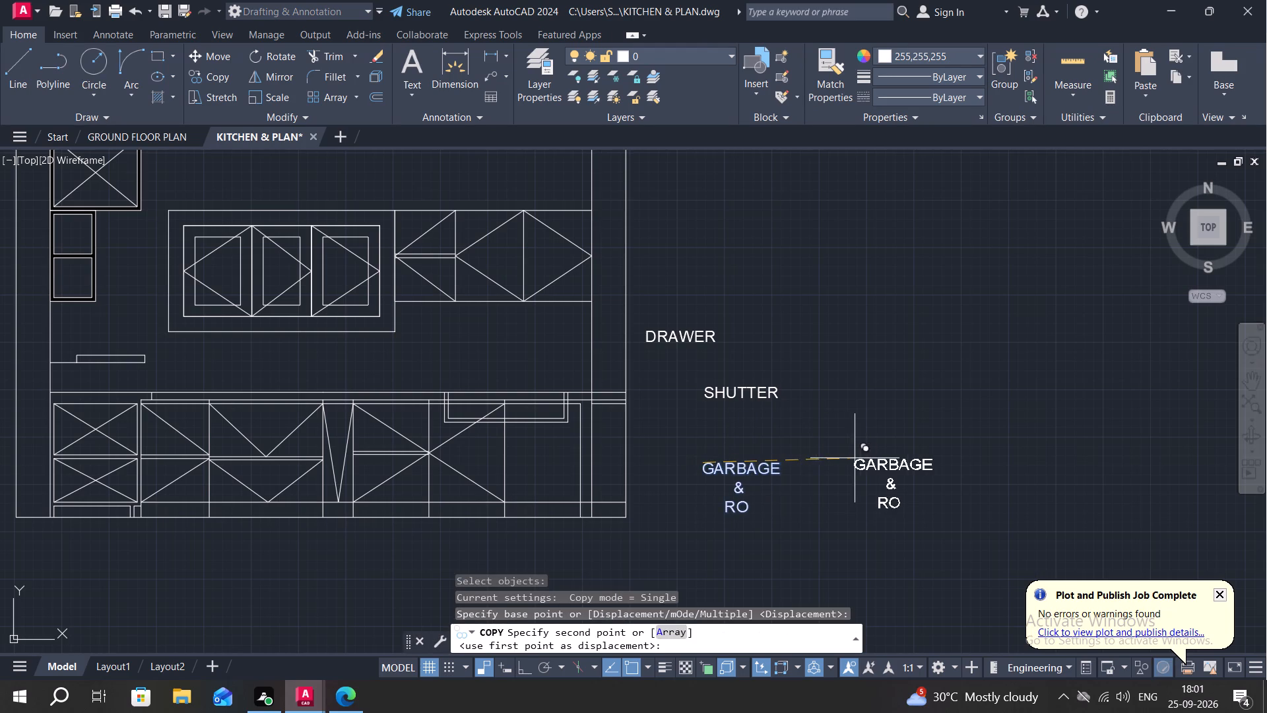
left_click(854, 458)
Replace the whole text of the right-hand GARBAGE & RO copy with BOTTLE.
double_click(872, 463)
scroll(878, 463, "up", 3)
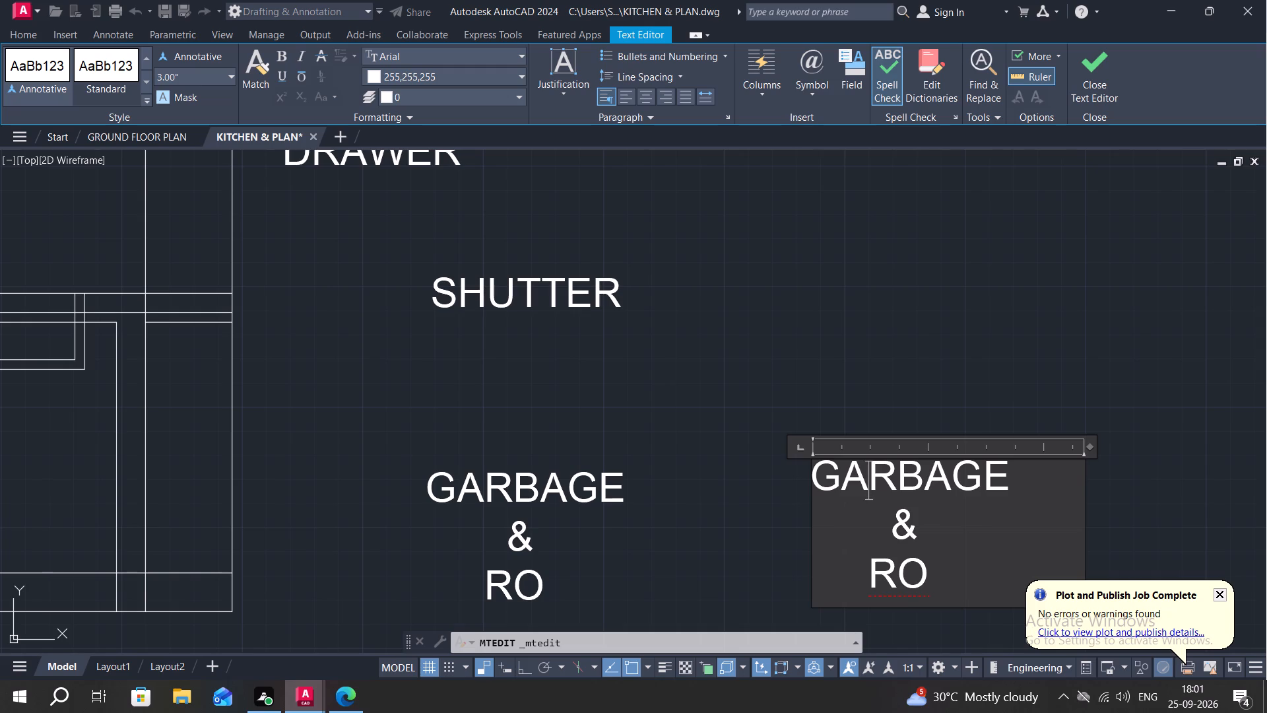
left_click(946, 570)
key("BackSpace")
key("BackSpace")
key("BackSpace")
key("BackSpace")
key("BackSpace")
key("BackSpace")
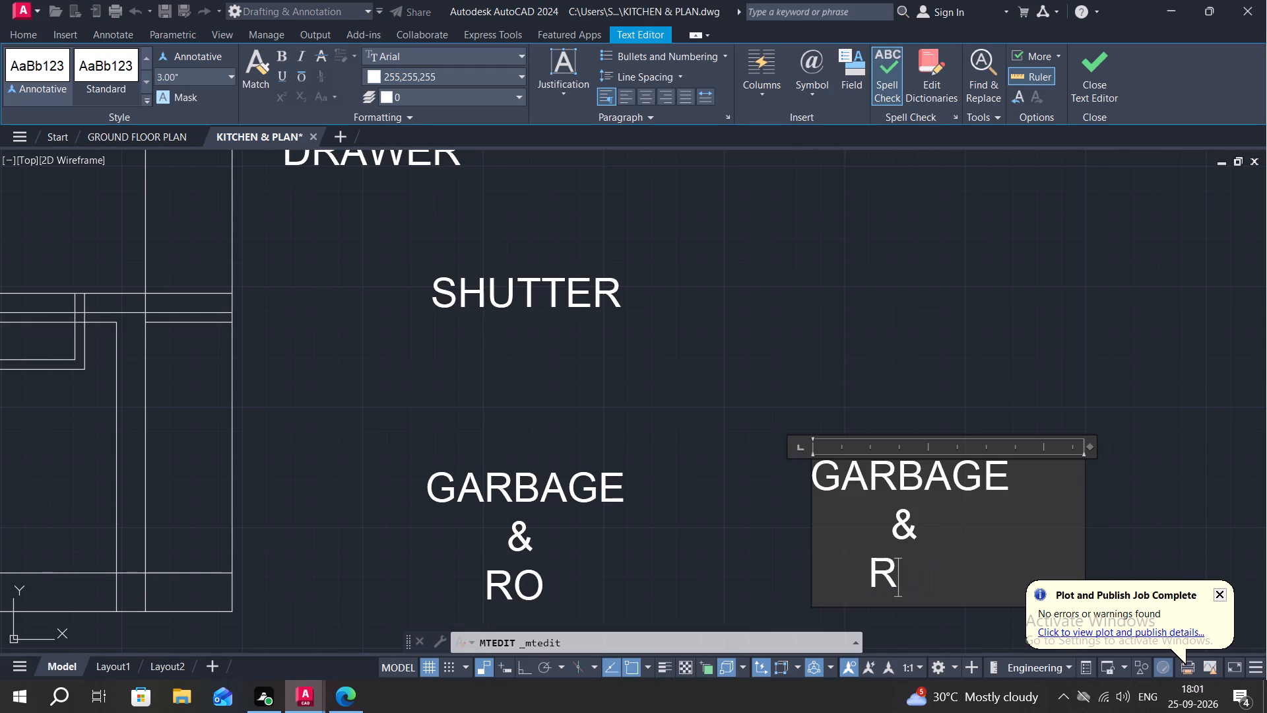
key("BackSpace")
key("BackSpace")
key("BackSpace")
key("BackSpace")
key("BackSpace")
key("BackSpace")
key("BackSpace")
key("BackSpace")
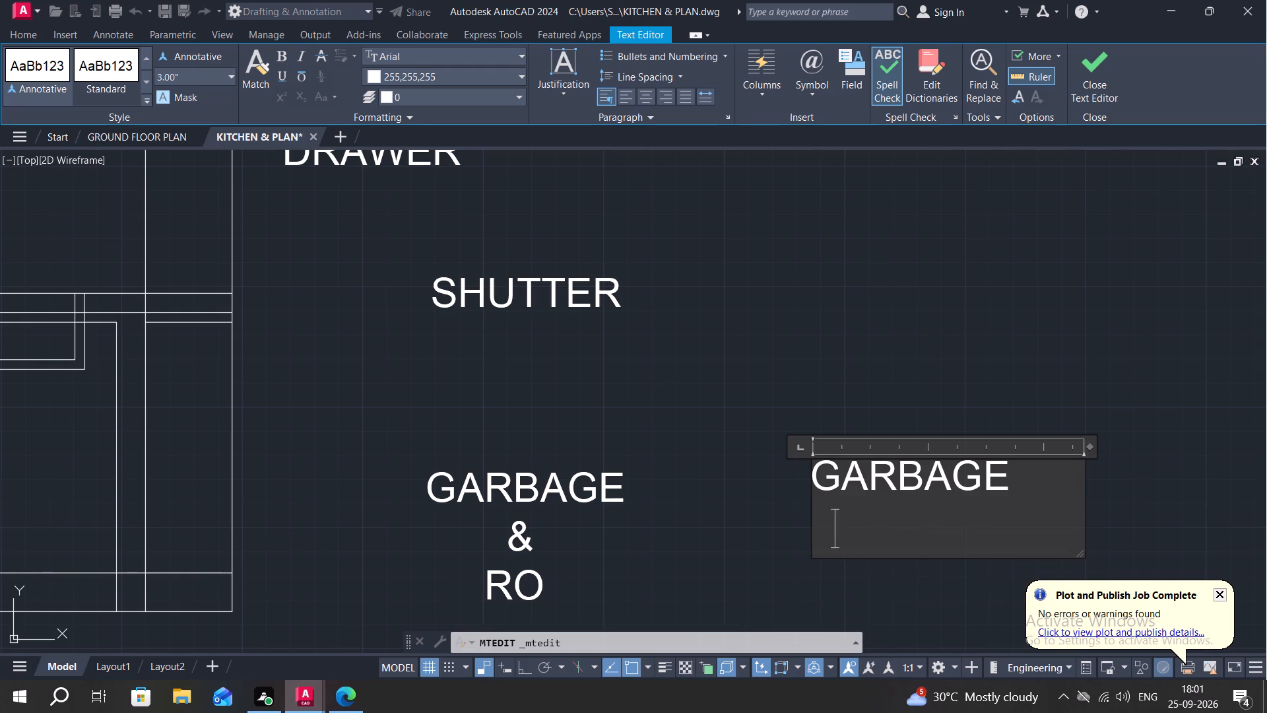
key("BackSpace")
key("BackSpace")
key("BackSpace")
key("BackSpace")
key("BackSpace")
key("BackSpace")
key("BackSpace")
key("BackSpace")
key("BackSpace")
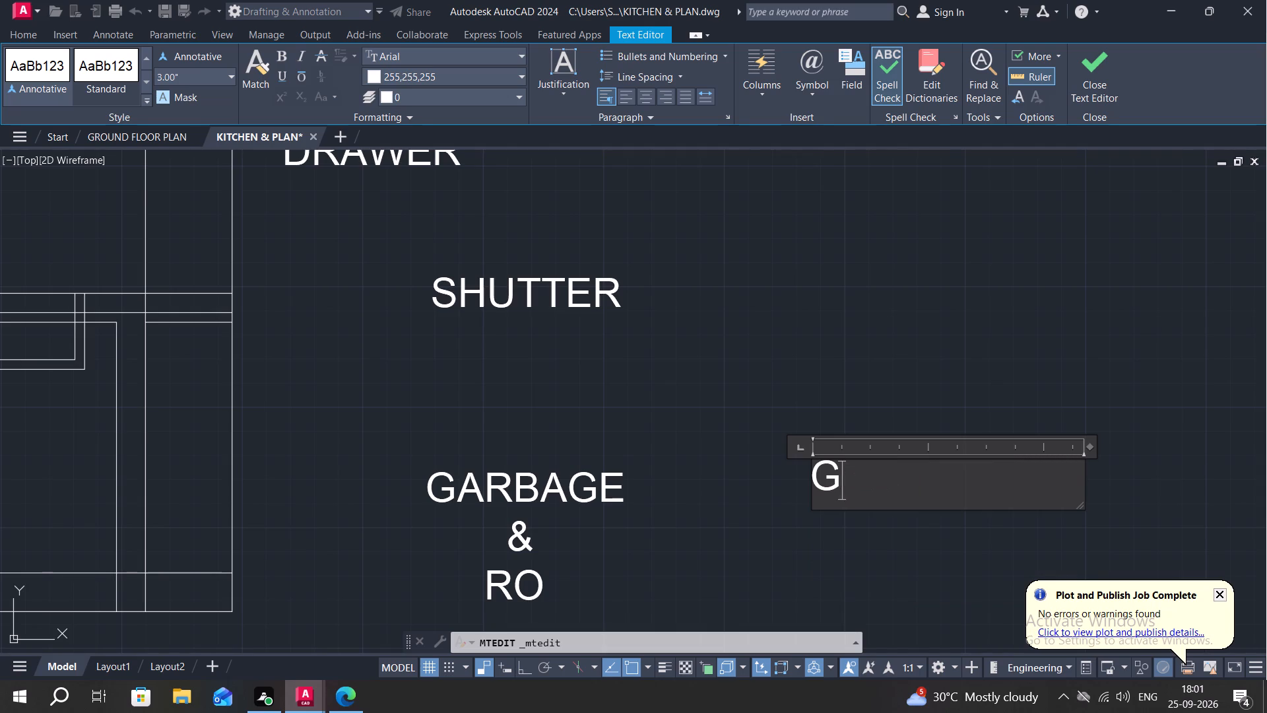
key("BackSpace")
type("BOTTLR")
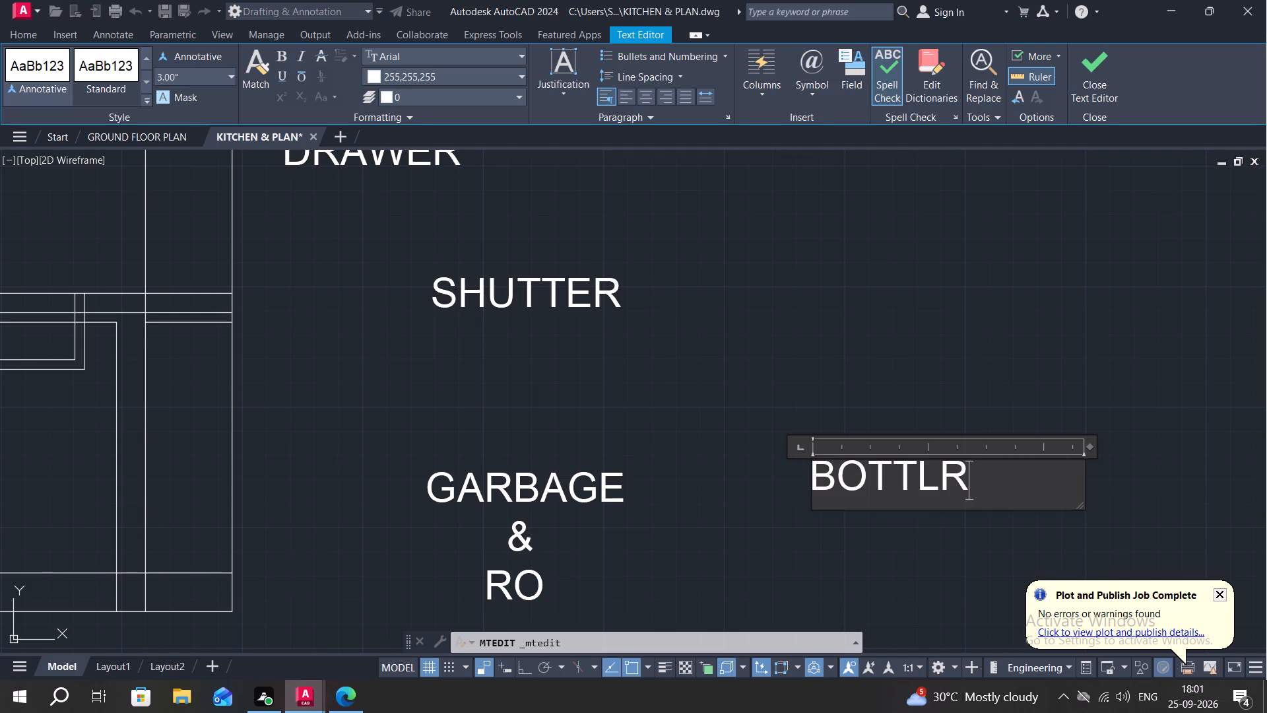
key("BackSpace")
key("e")
Add two more lines to the BOTTLE label, PULL and OUT, each indented with spaces to sit roughly centred beneath it.
key("Return")
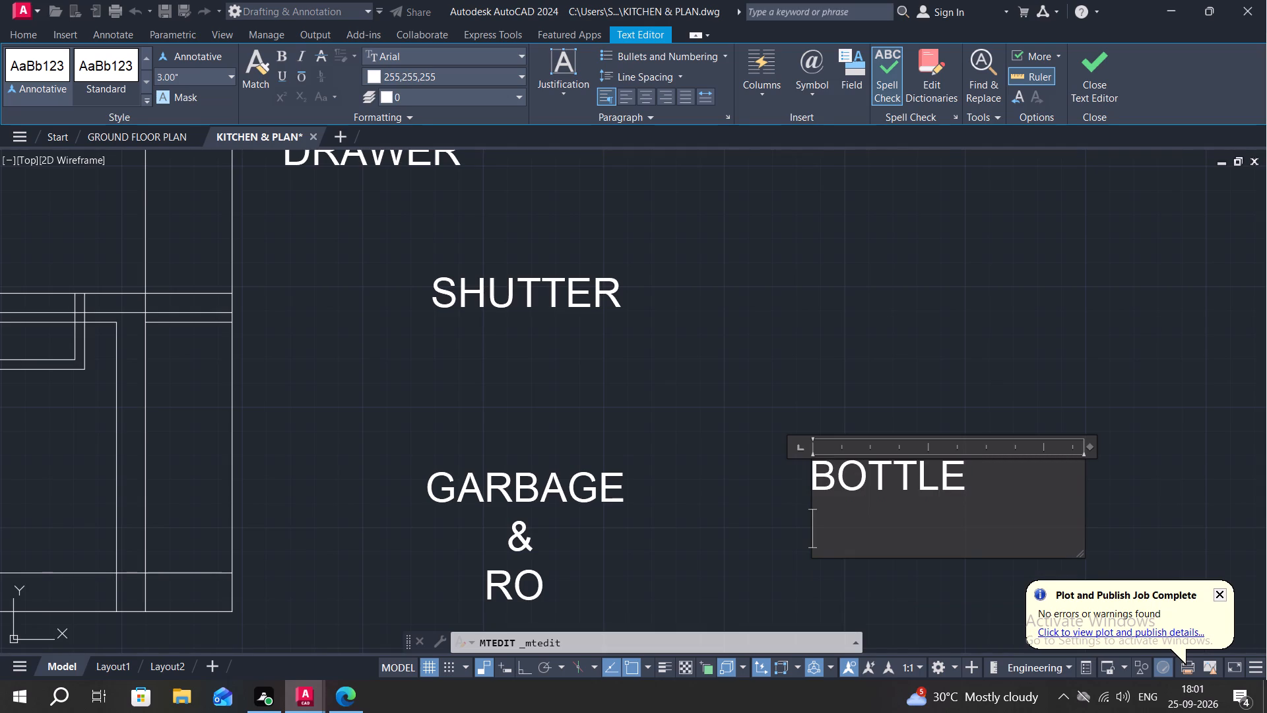
type("PULL")
key("BackSpace")
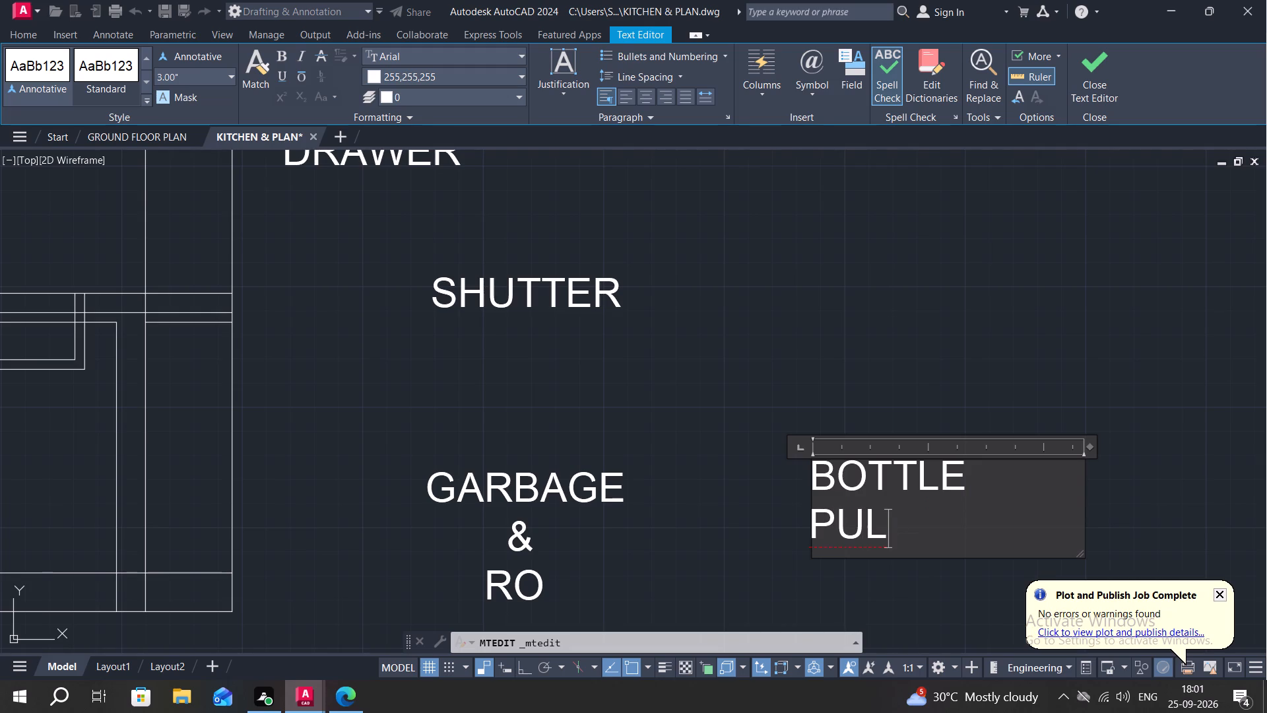
key("BackSpace")
key("BackSpace")
key("BackSpace")
key("BackSpace")
key("Return")
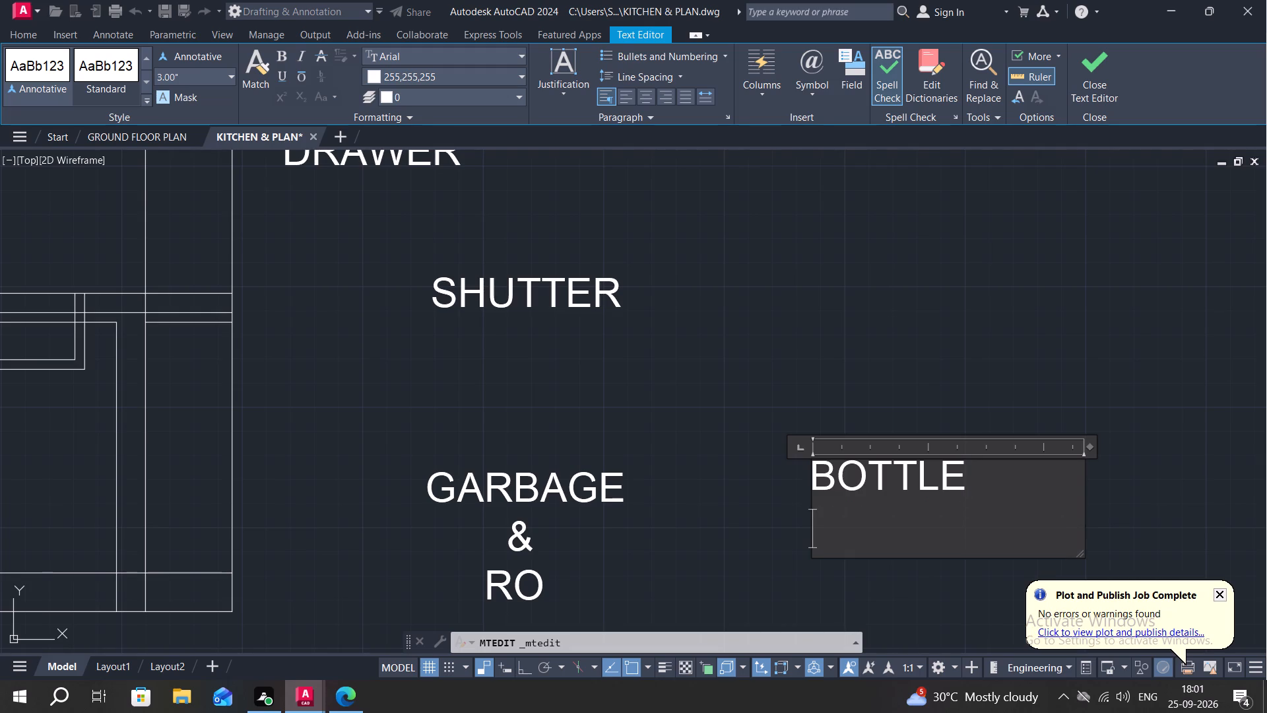
key("space")
key("space")
type("PULL")
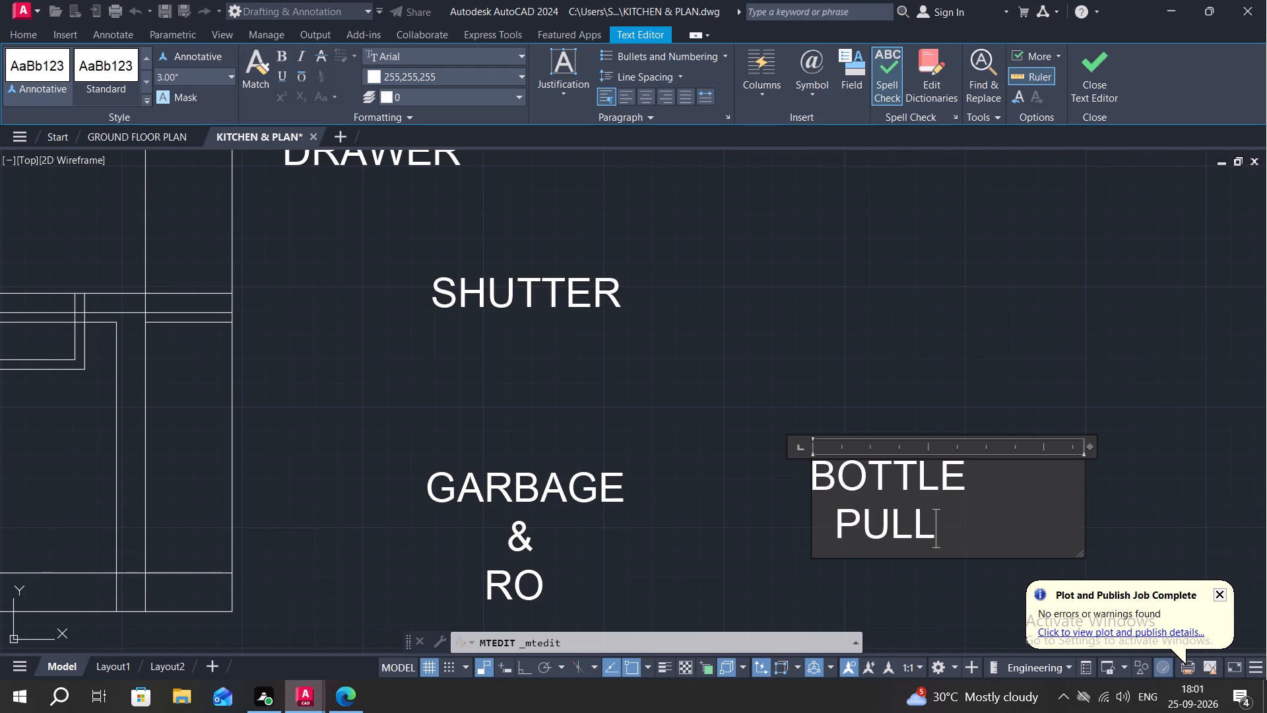
key("Return")
key("space")
key("space")
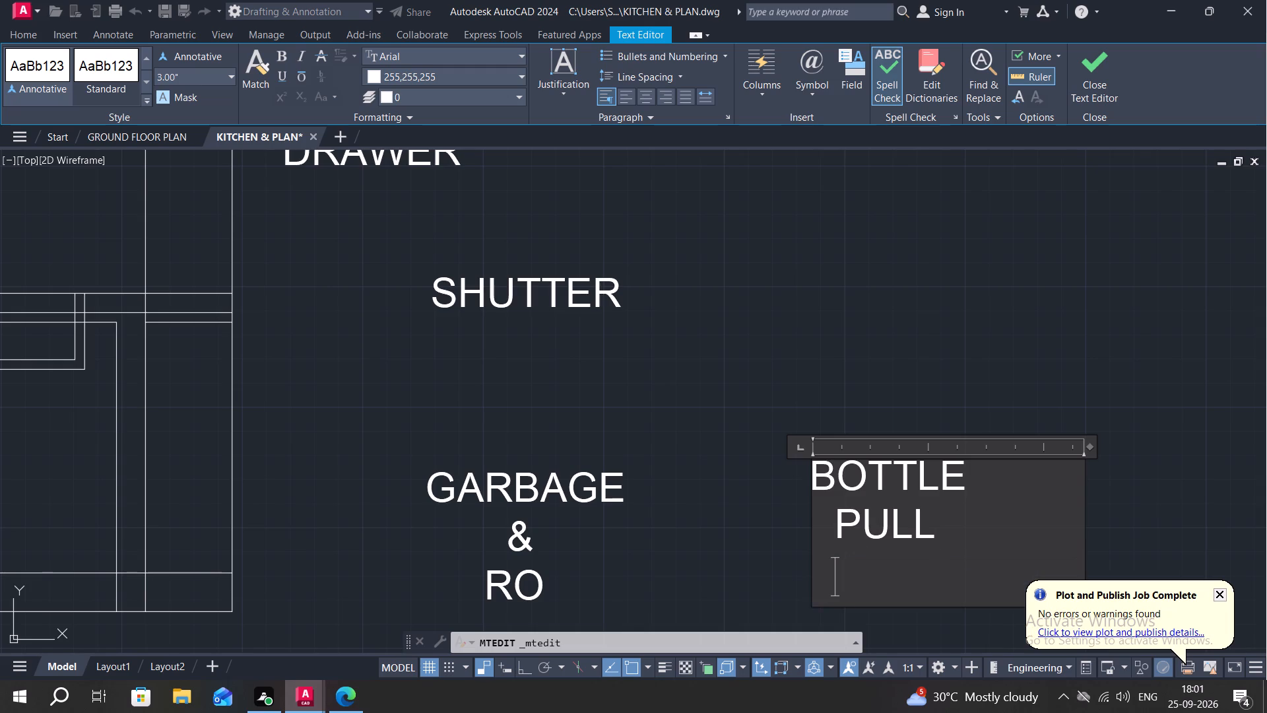
key("space")
type("OUT")
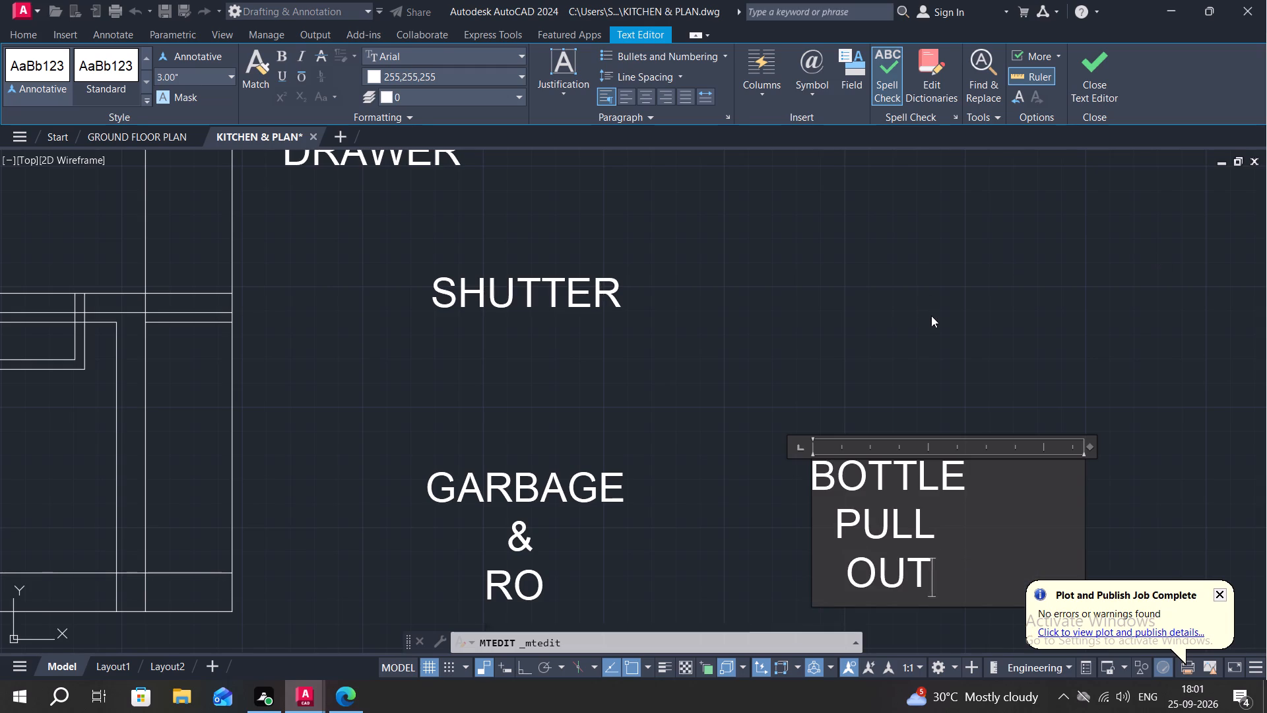
left_click(931, 316)
Copy the original GARBAGE & RO label into the empty space directly beneath it.
scroll(882, 485, "down", 3)
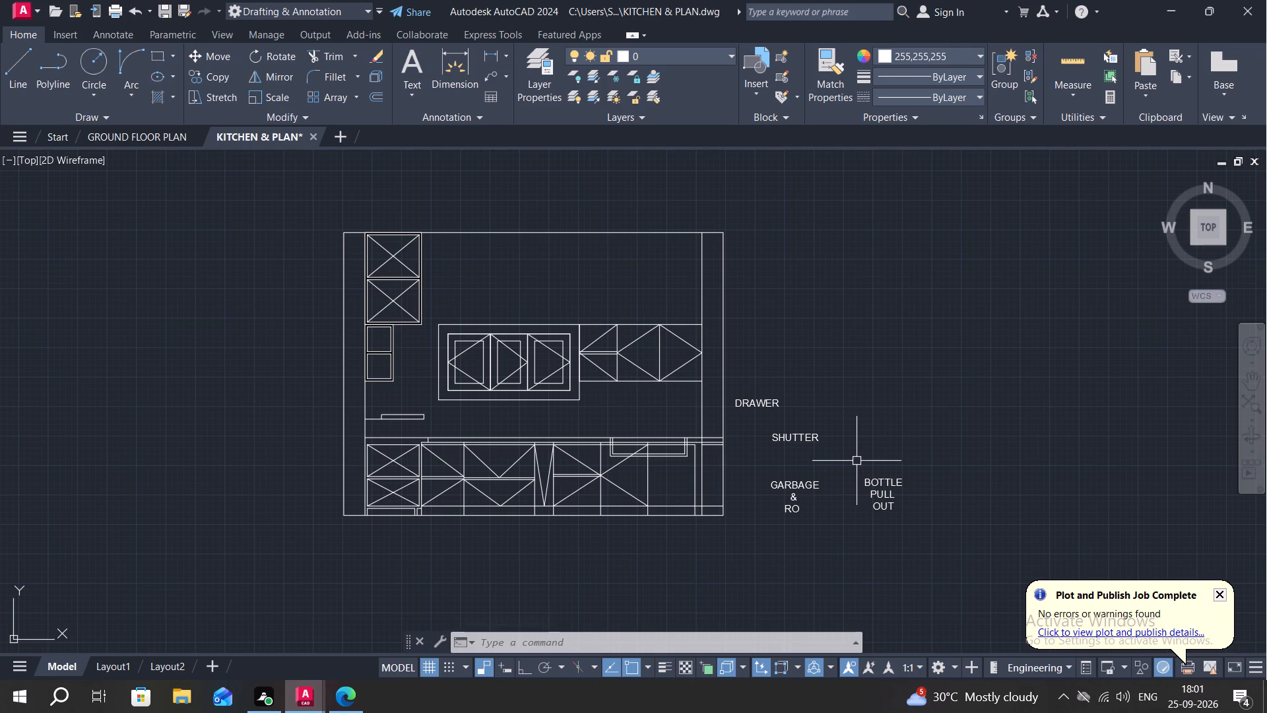
key("c")
type("O")
key("space")
left_click(787, 511)
right_click(785, 511)
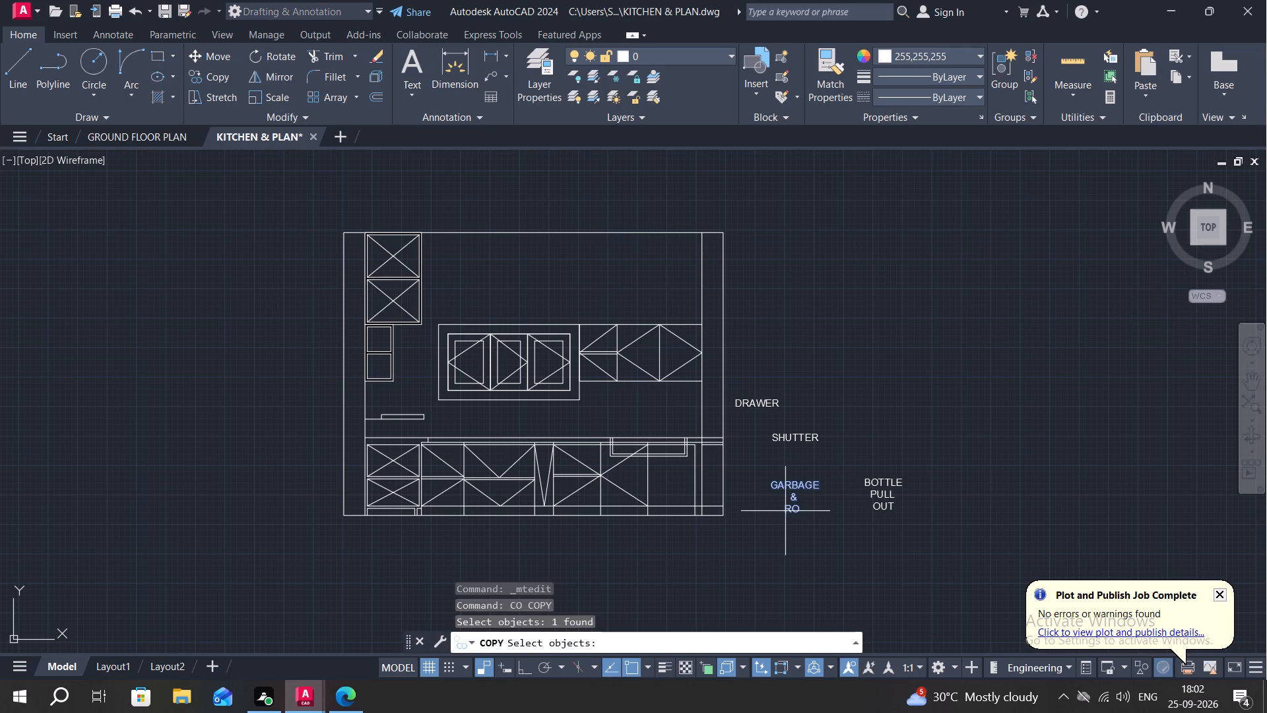
left_click(785, 511)
left_click(781, 558)
Replace the whole text of the lower GARBAGE & RO copy with ADJUSTABLE.
scroll(791, 532, "up", 3)
middle_click_drag(816, 541, 808, 407)
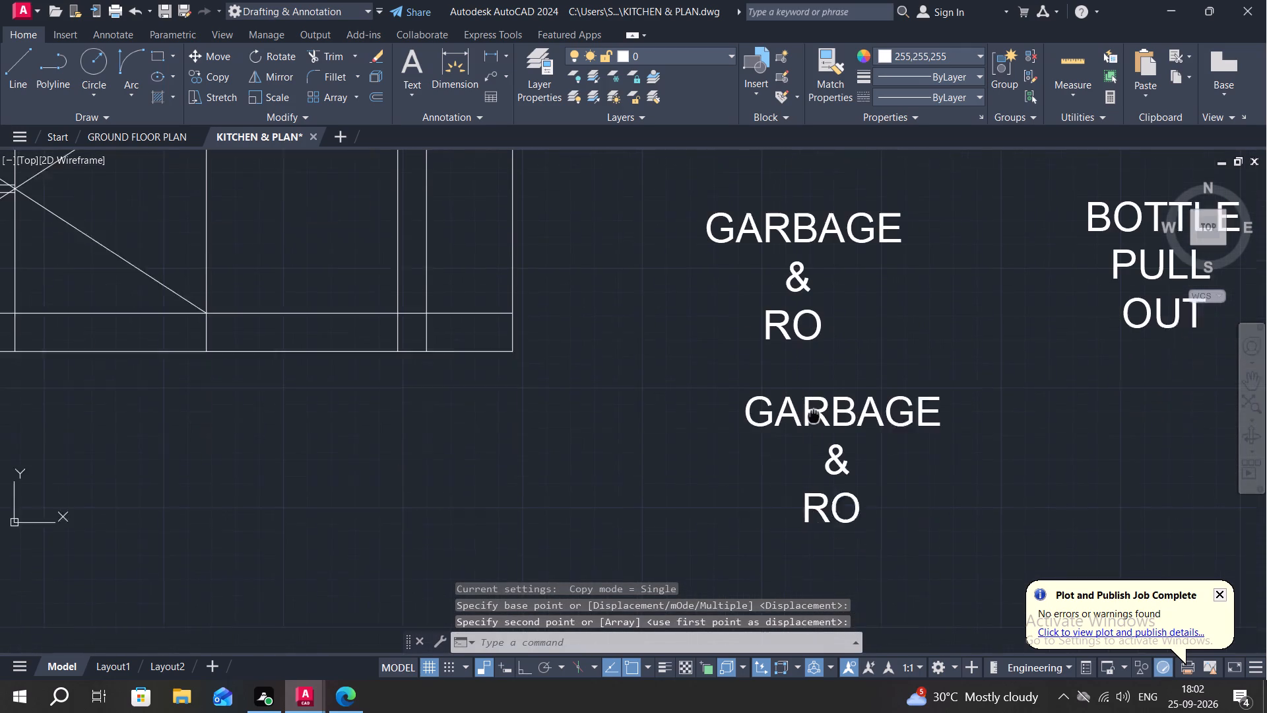
double_click(806, 397)
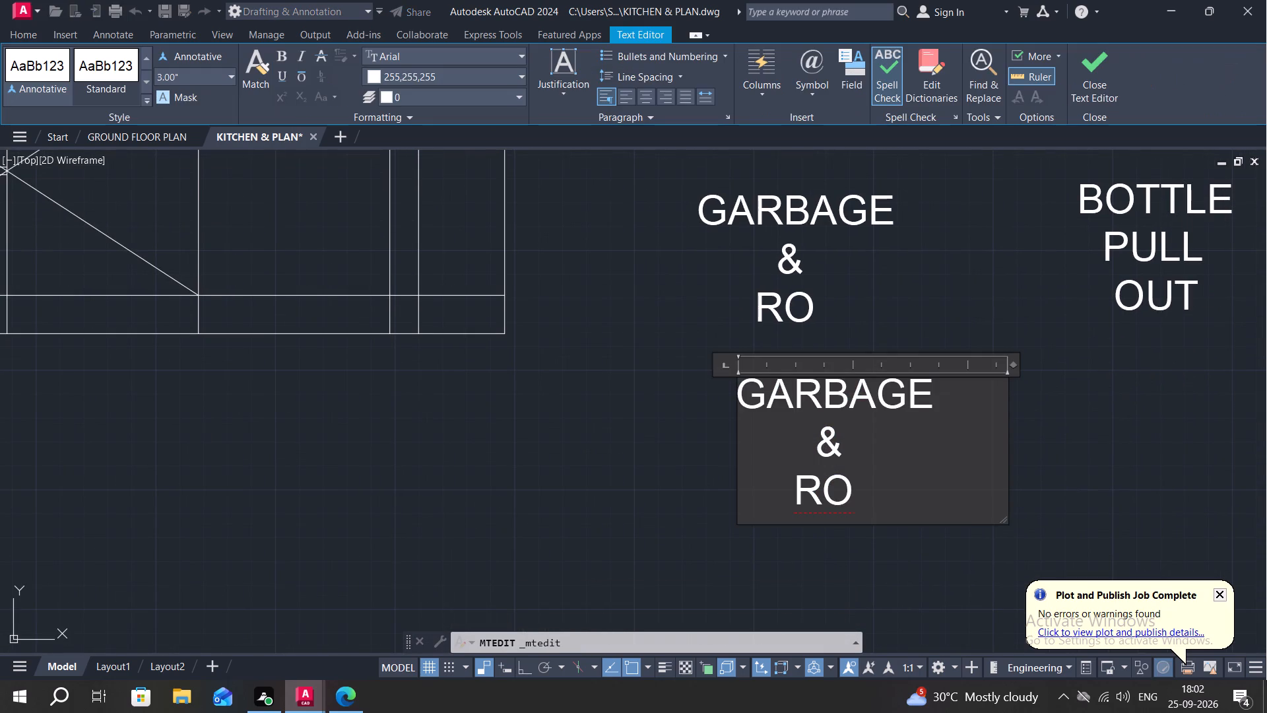
key("Escape")
double_click(911, 384)
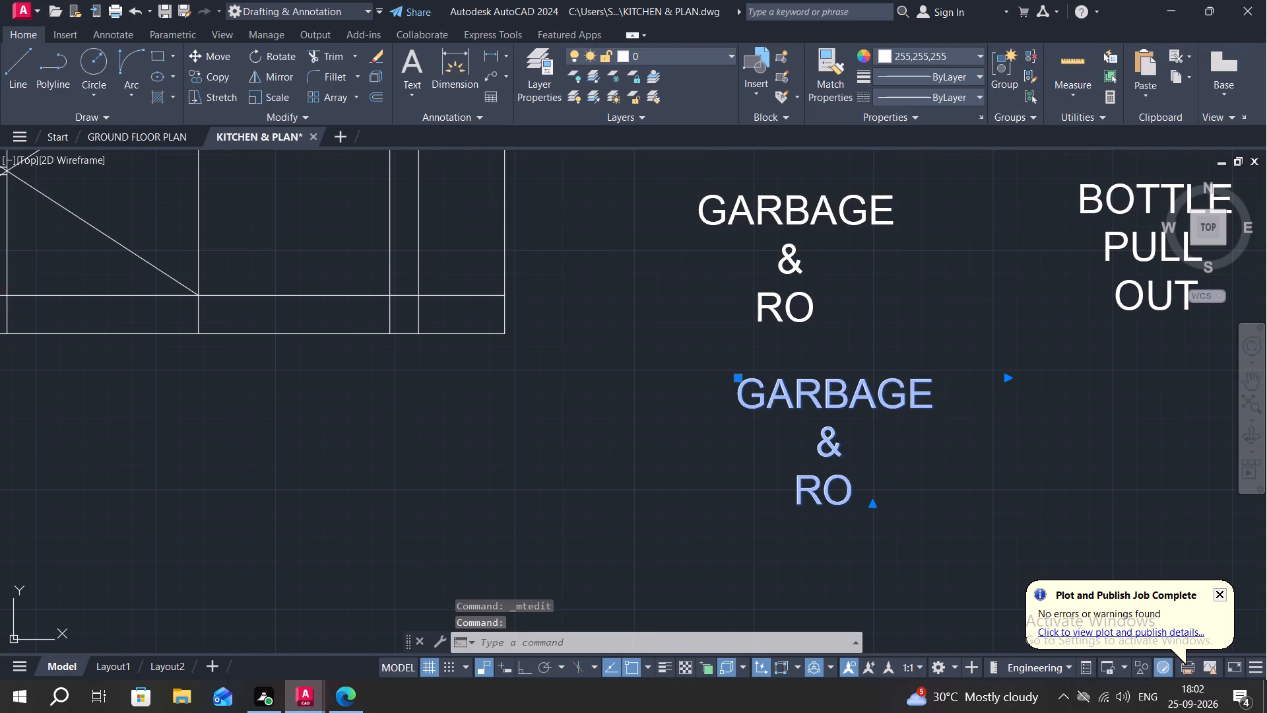
left_click(909, 484)
key("BackSpace")
key("BackSpace")
key("BackSpace")
key("BackSpace")
key("BackSpace")
key("BackSpace")
key("BackSpace")
key("BackSpace")
key("BackSpace")
key("BackSpace")
key("BackSpace")
key("BackSpace")
key("BackSpace")
key("BackSpace")
key("BackSpace")
key("BackSpace")
key("BackSpace")
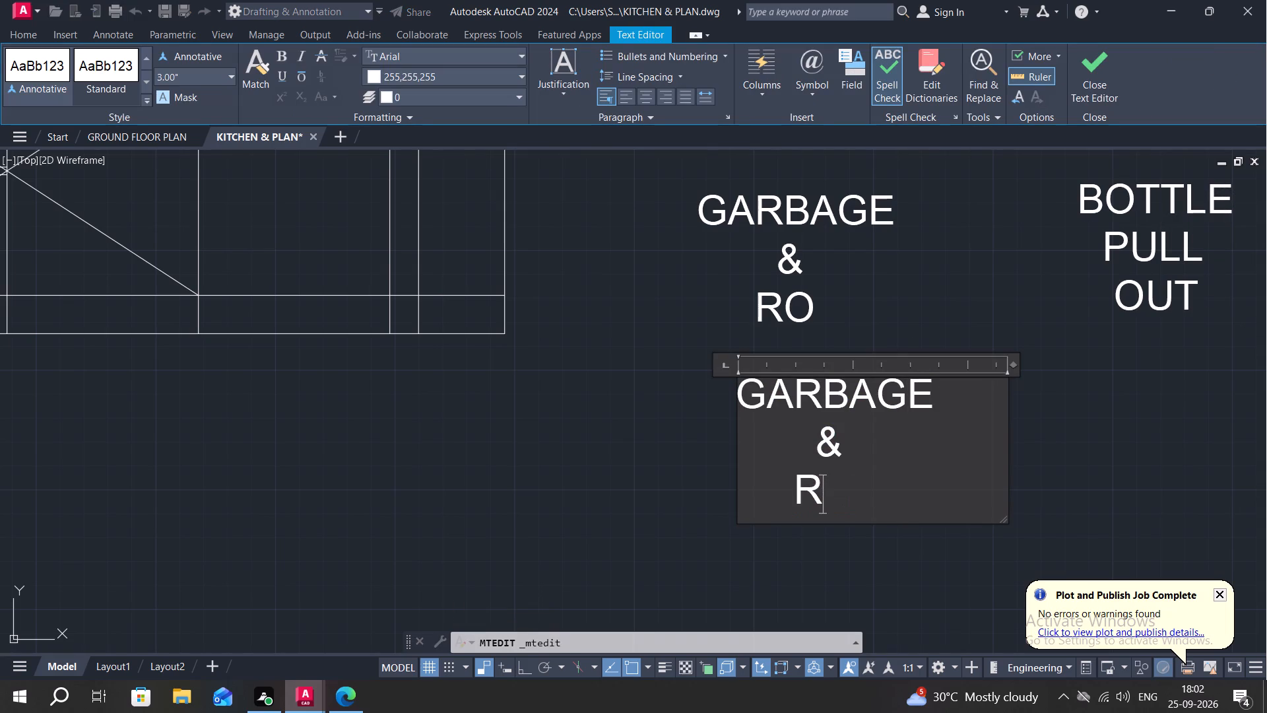
key("BackSpace")
key("BackSpace")
key("BackSpace")
key("BackSpace")
key("BackSpace")
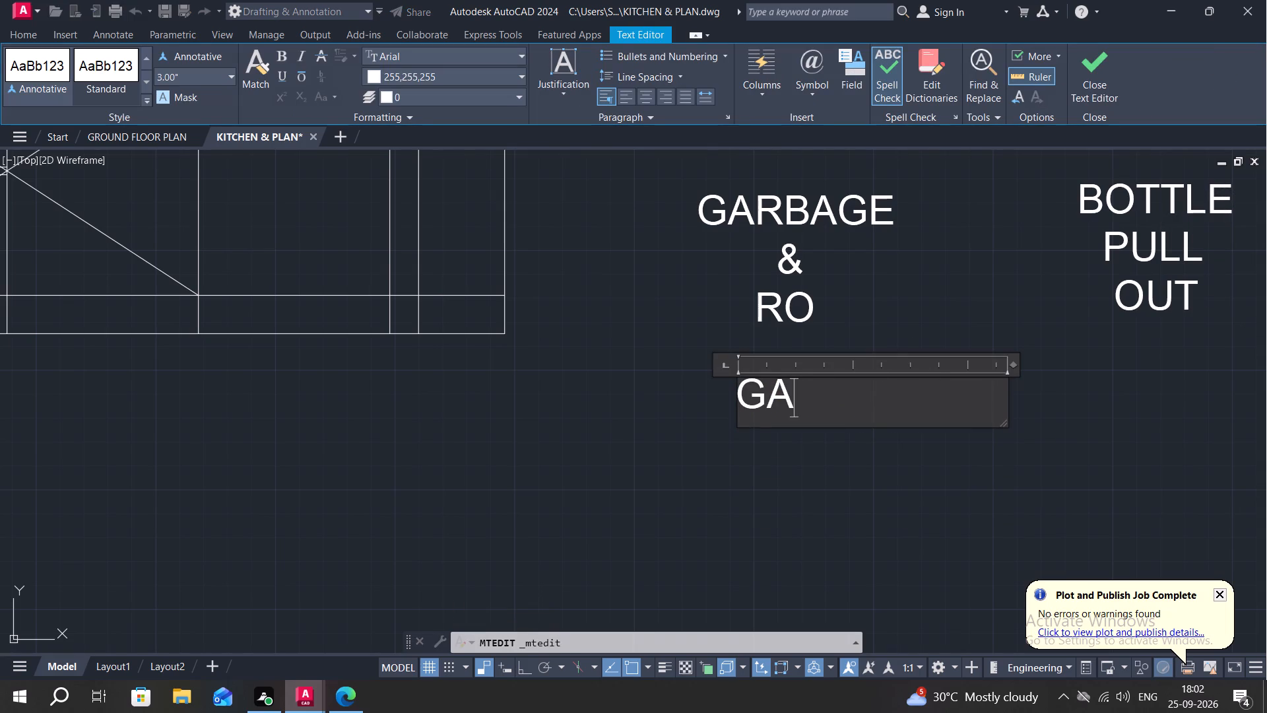
key("BackSpace")
key("BackSpace")
type("ADJUST")
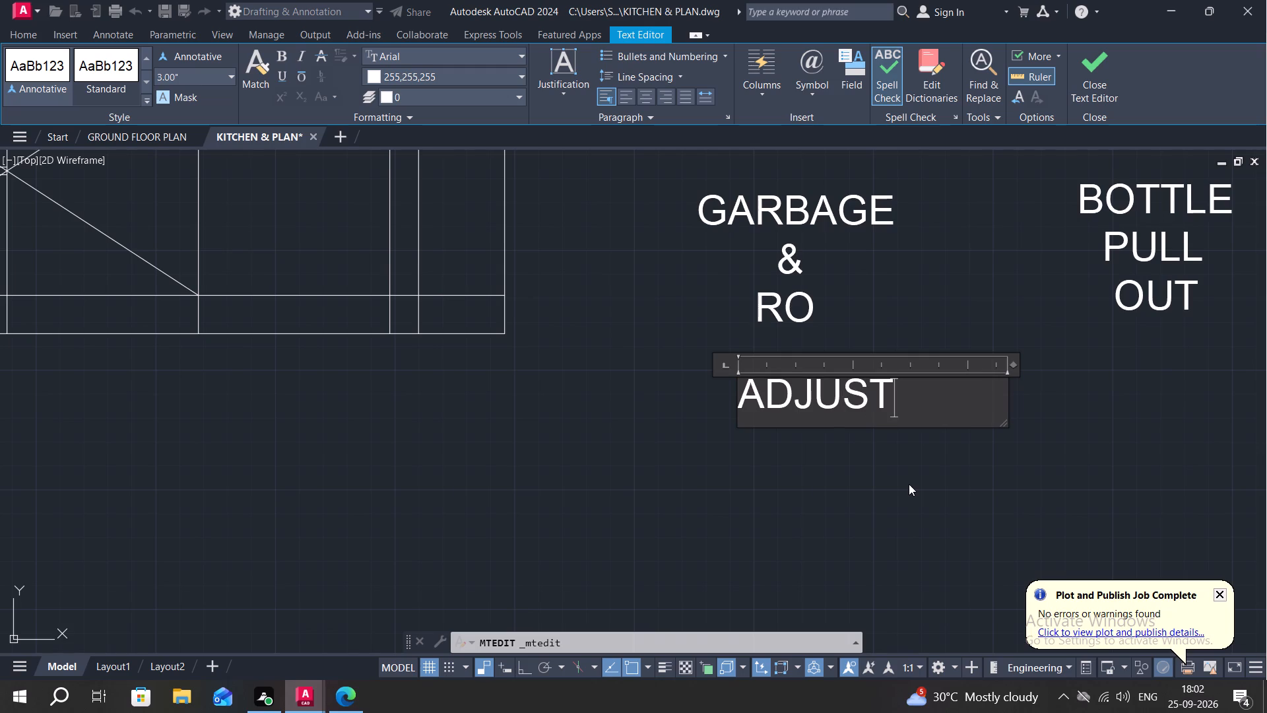
type("ABLE")
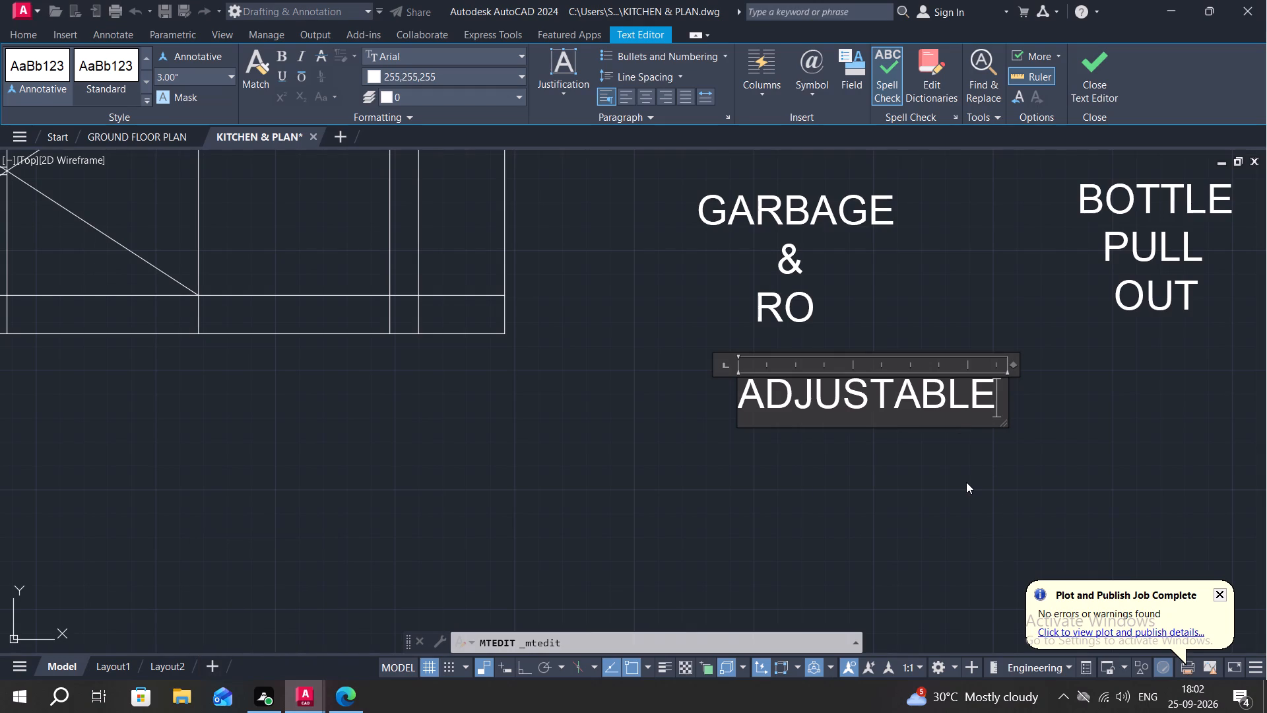
key("Return")
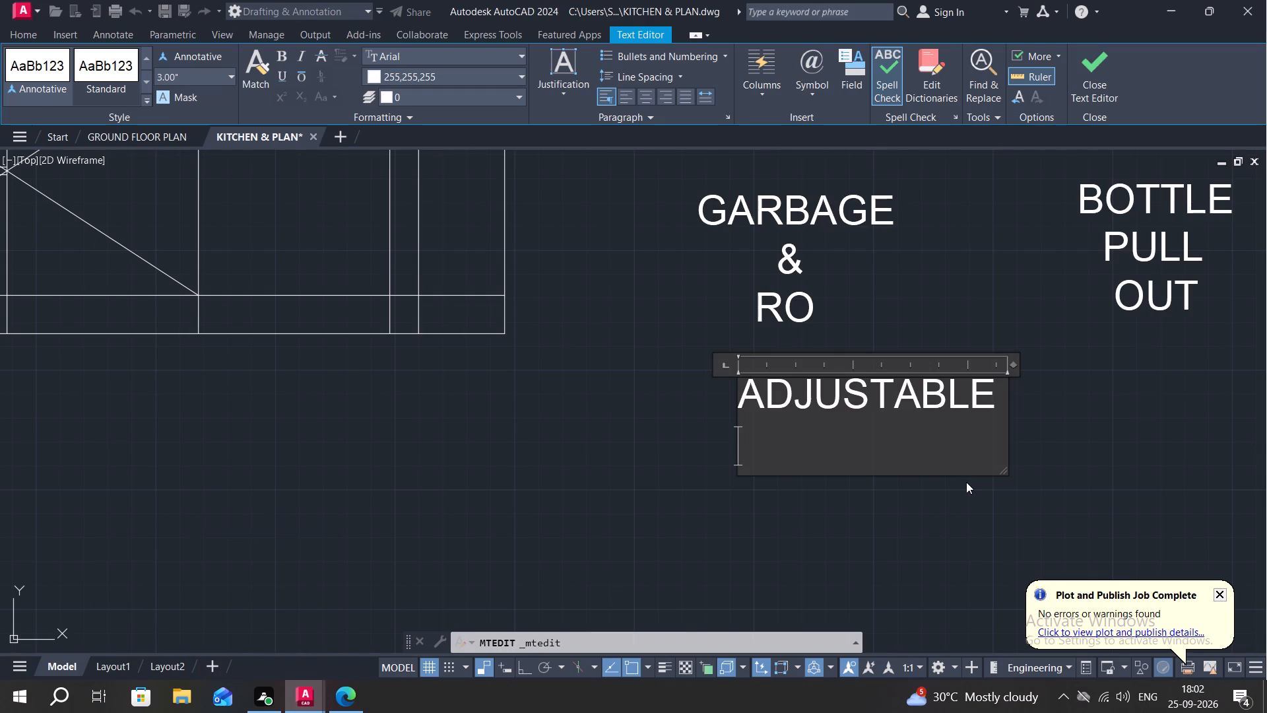
left_click(668, 444)
Copy the ADJUSTABLE label a short distance straight down, as a second line beneath it.
type("CO")
key("space")
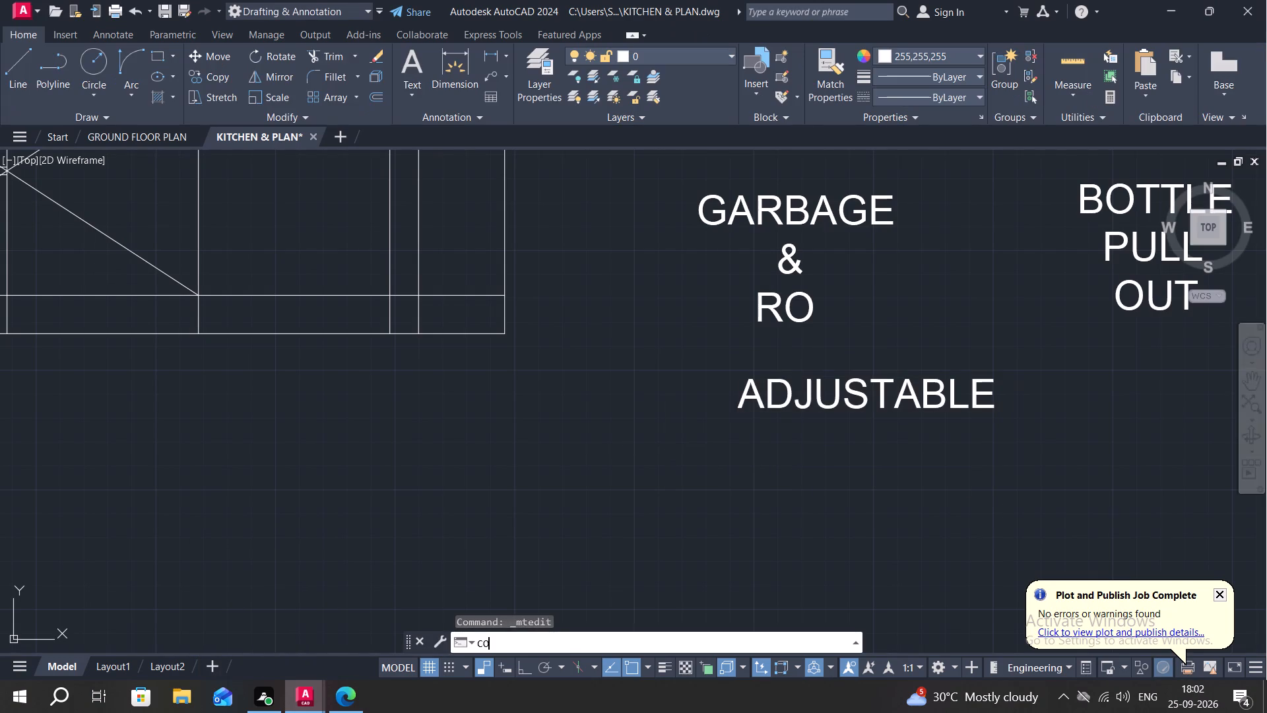
left_click(800, 405)
right_click(800, 405)
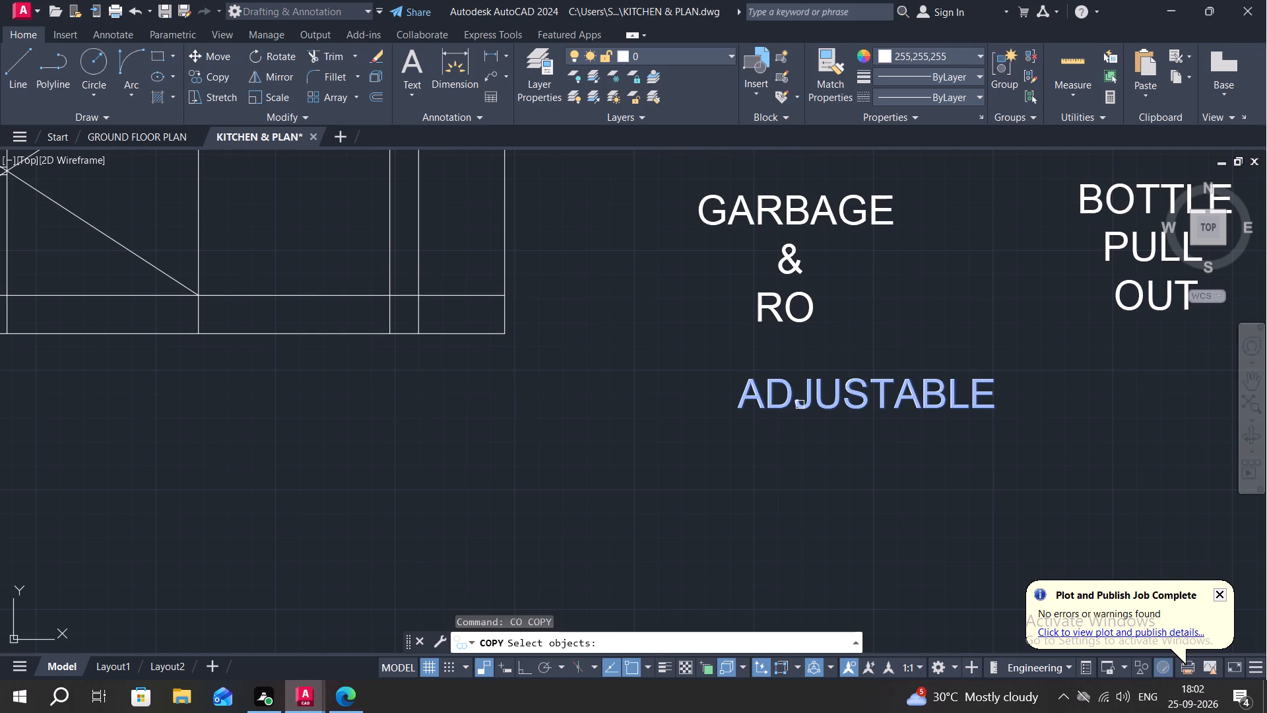
left_click_drag(800, 404, 800, 410)
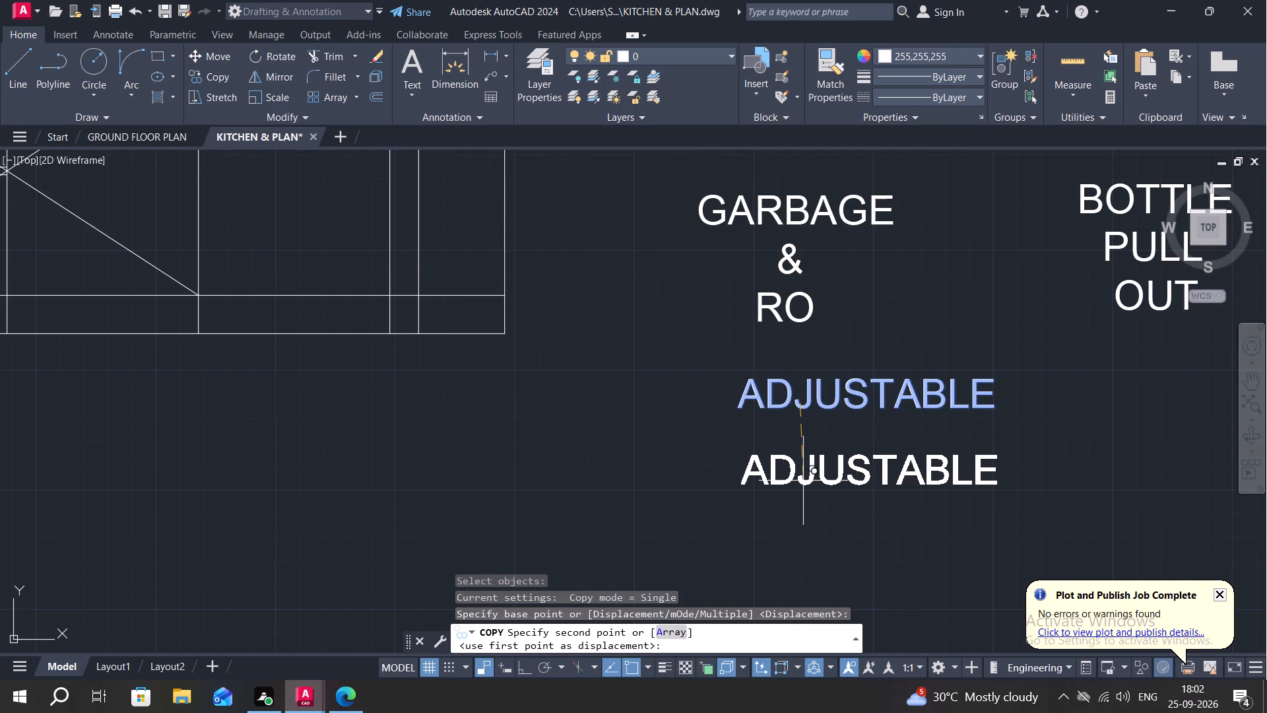
left_click(802, 485)
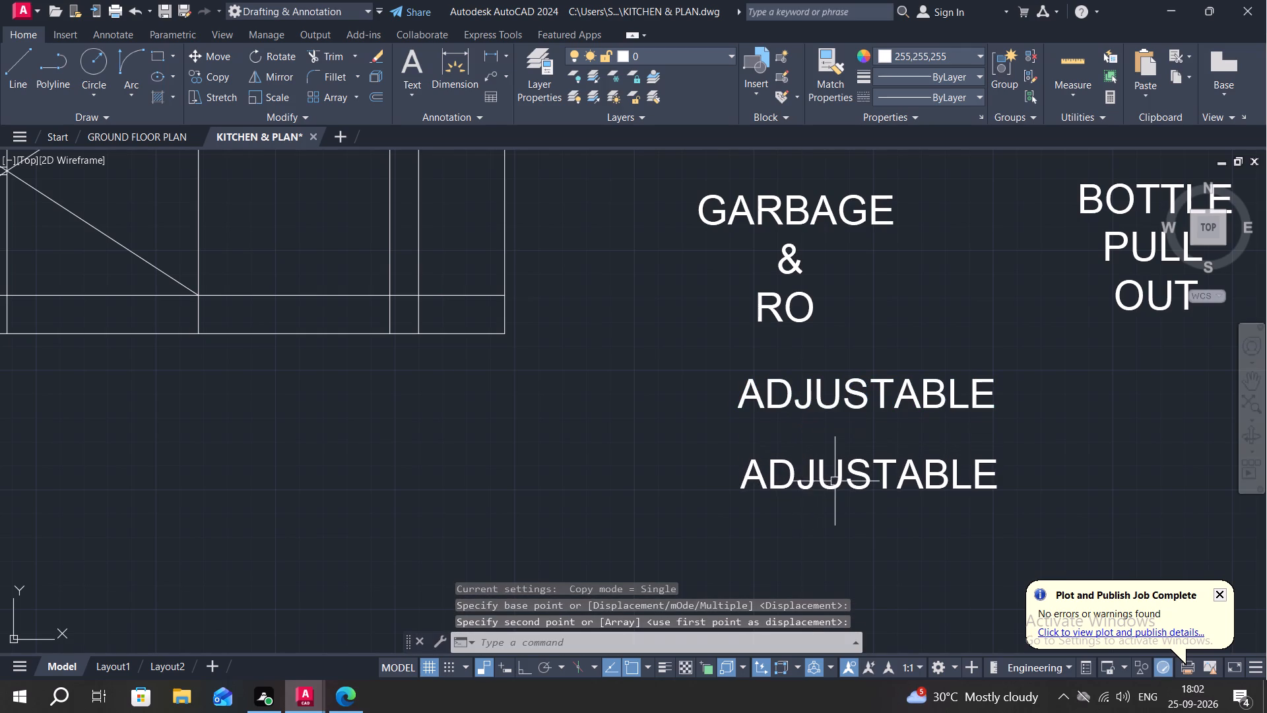
Replace the whole text of the lower ADJUSTABLE copy with SHELF INSIDE.
double_click(840, 483)
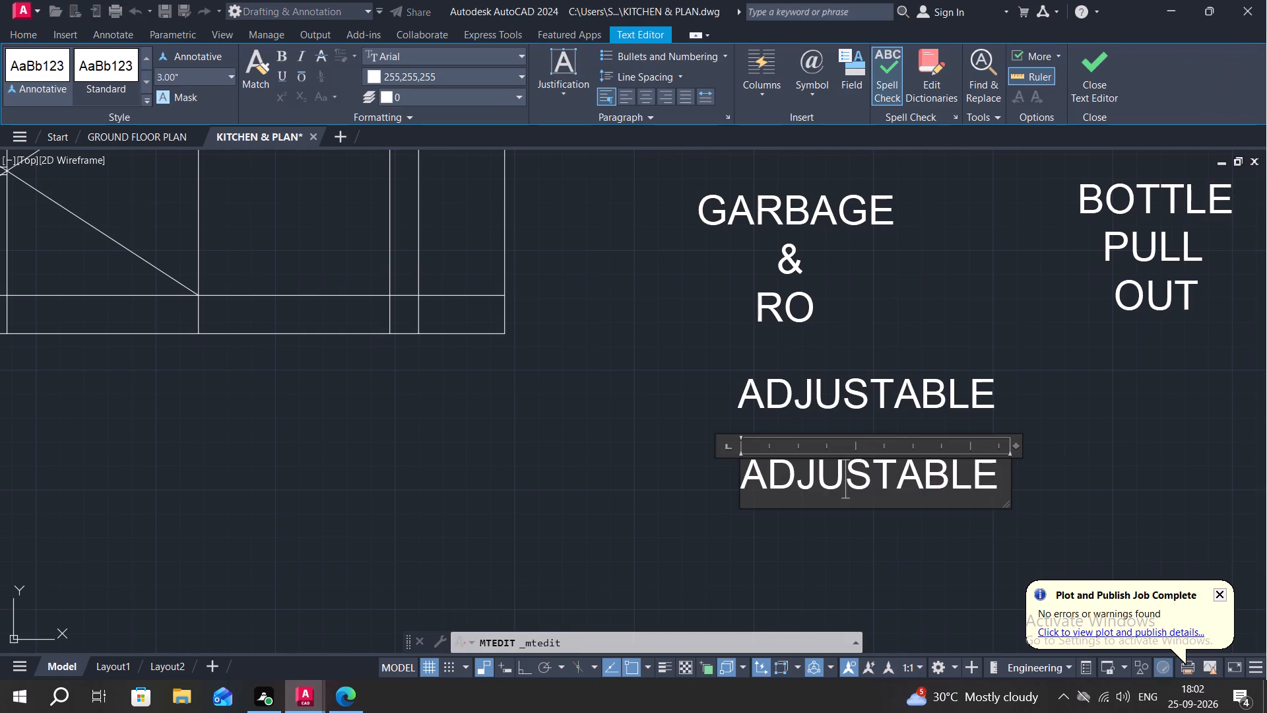
left_click(998, 475)
key("BackSpace")
key("BackSpace")
key("BackSpace")
key("BackSpace")
key("BackSpace")
key("BackSpace")
key("BackSpace")
key("BackSpace")
key("BackSpace")
key("BackSpace")
key("BackSpace")
key("BackSpace")
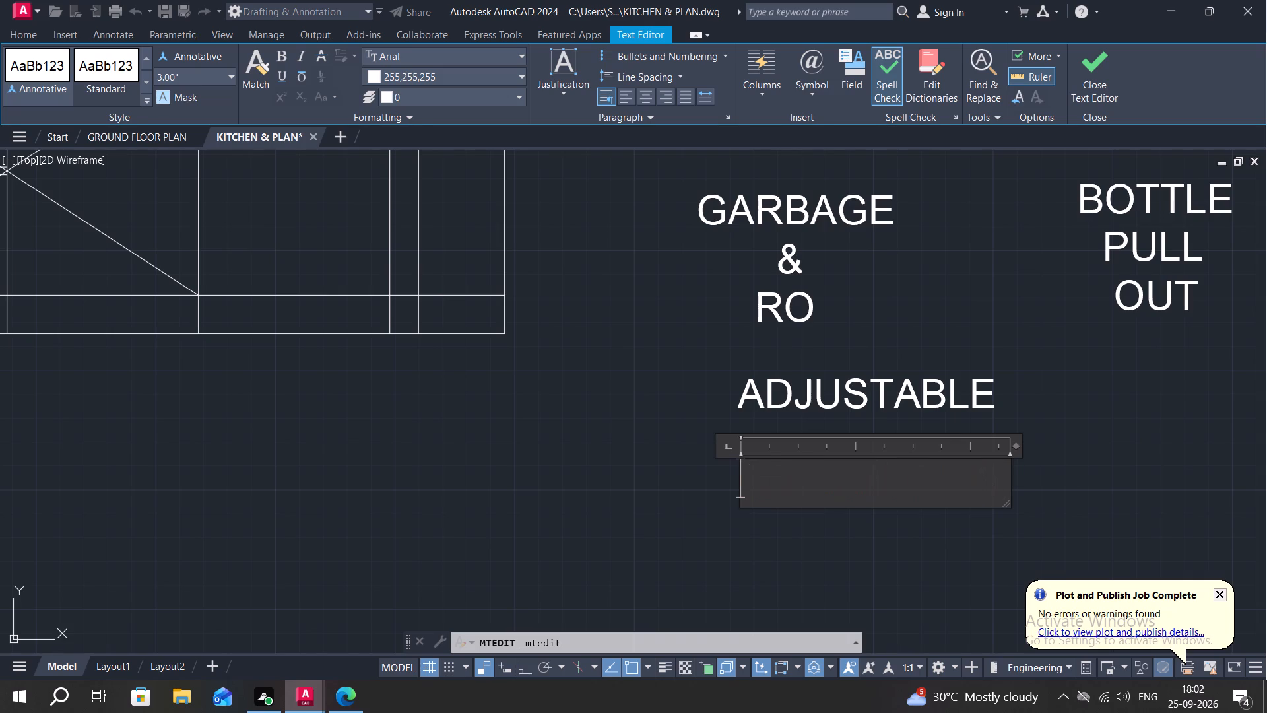
type("SHEL")
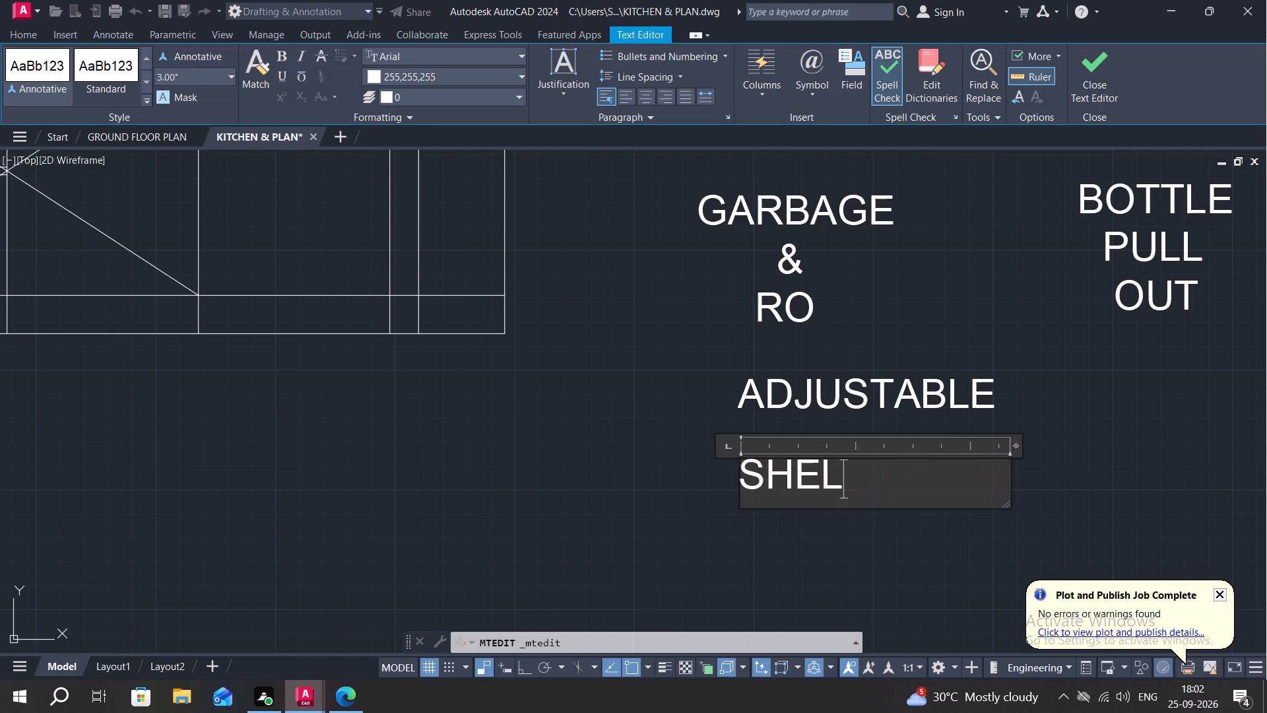
type("F INSIDE")
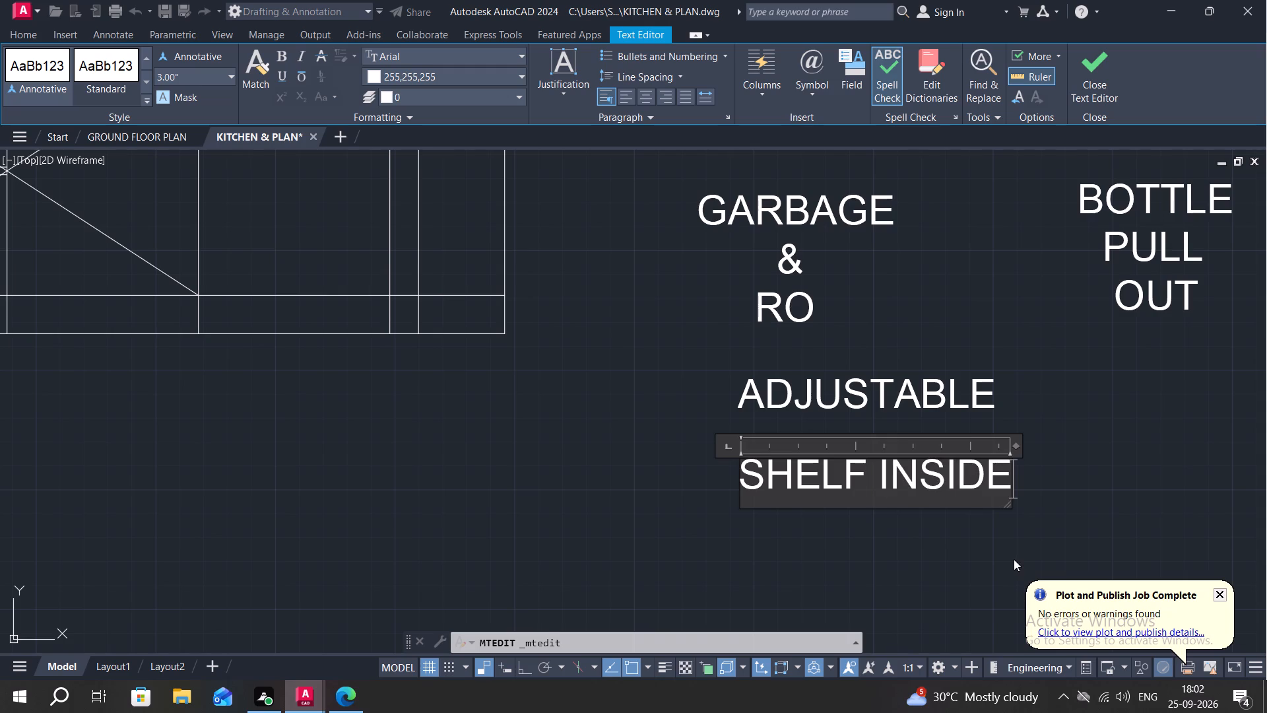
left_click(1014, 559)
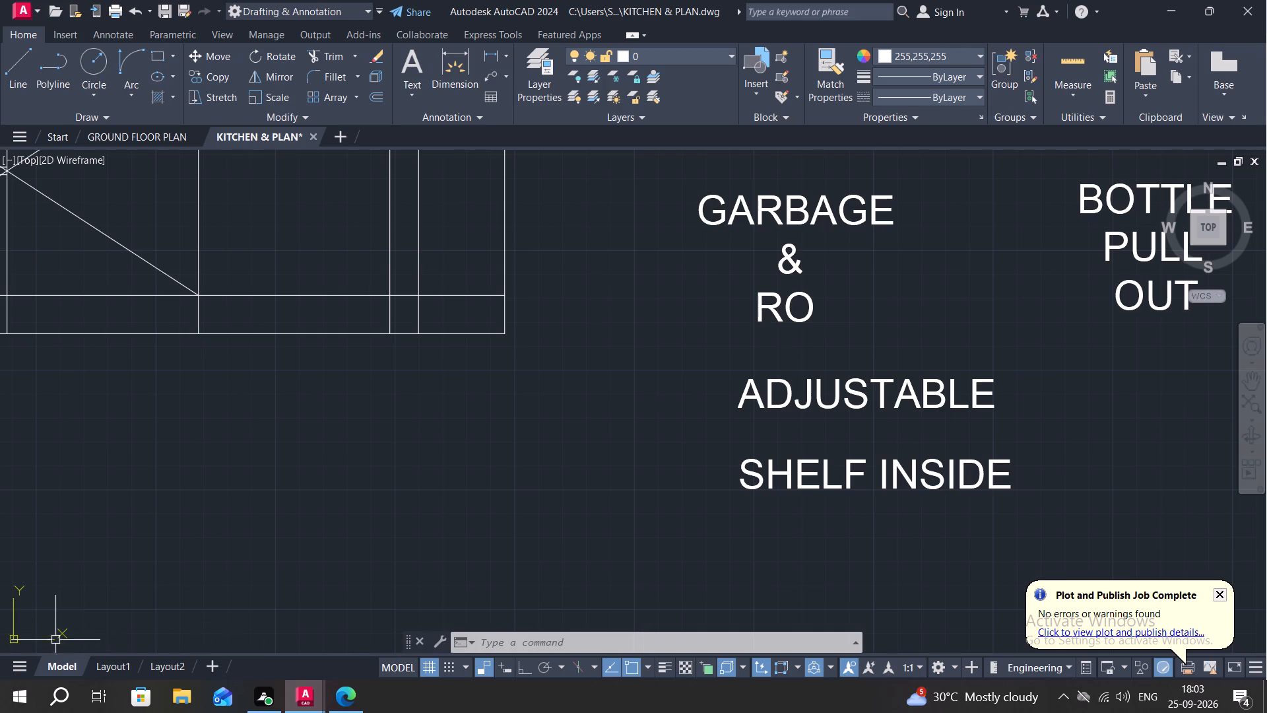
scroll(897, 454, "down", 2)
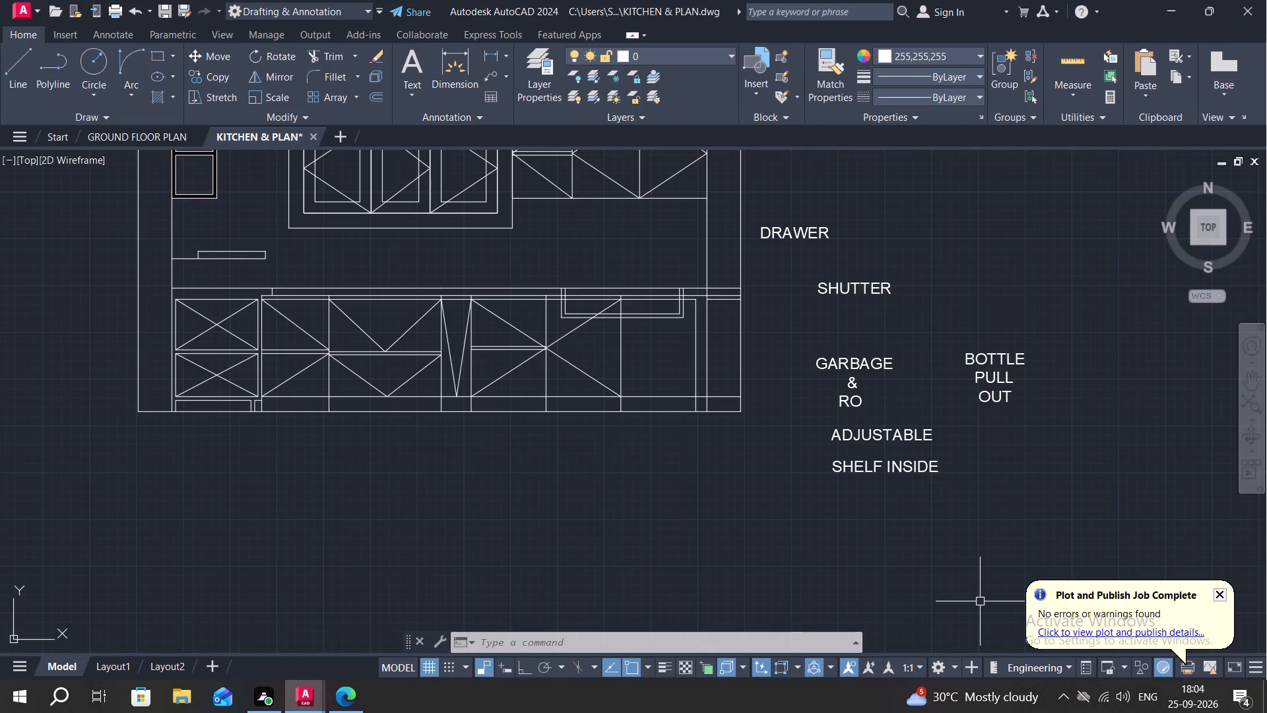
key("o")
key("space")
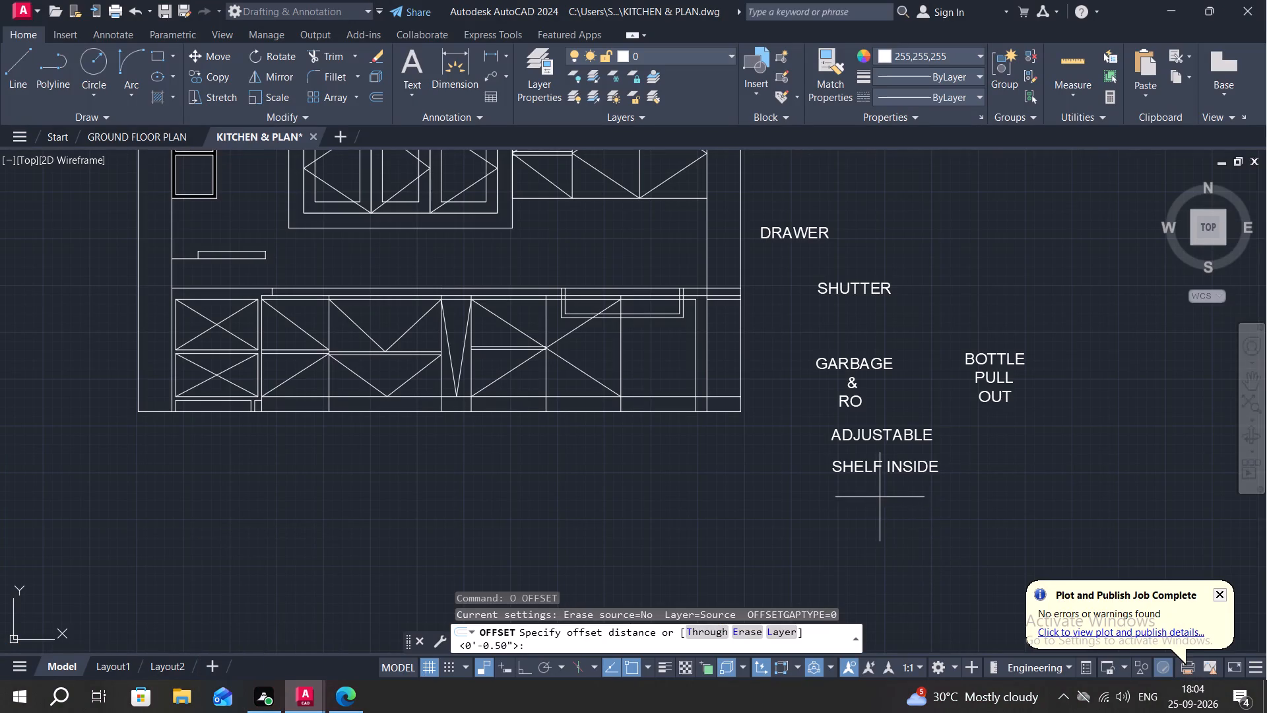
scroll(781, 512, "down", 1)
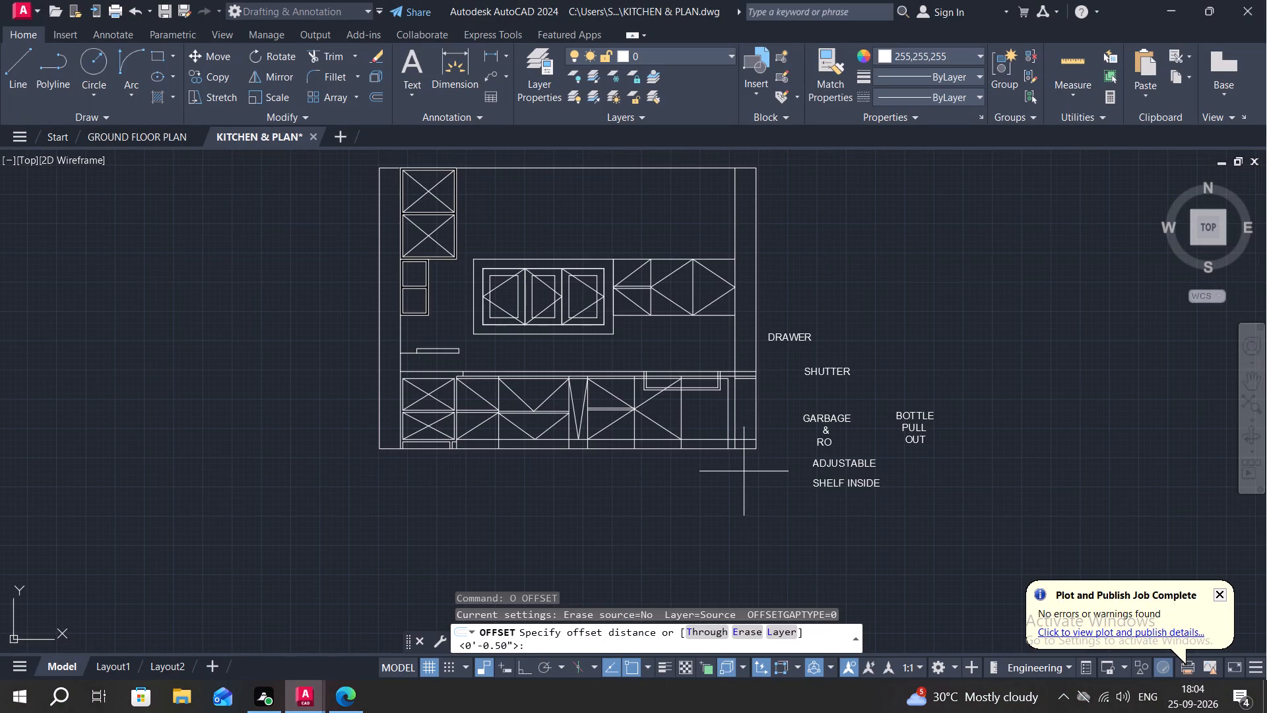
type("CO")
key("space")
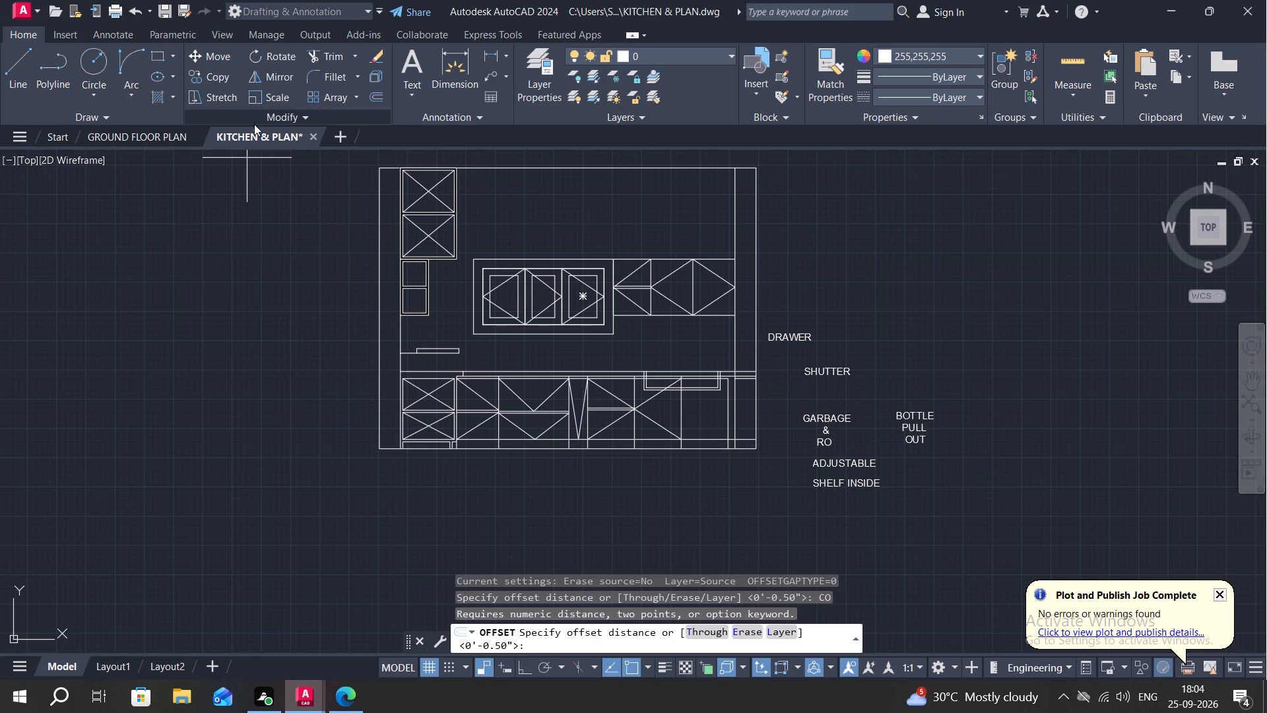
Copy the DRAWER label into the empty space beside it, above the BOTTLE PULL OUT label.
left_click(208, 71)
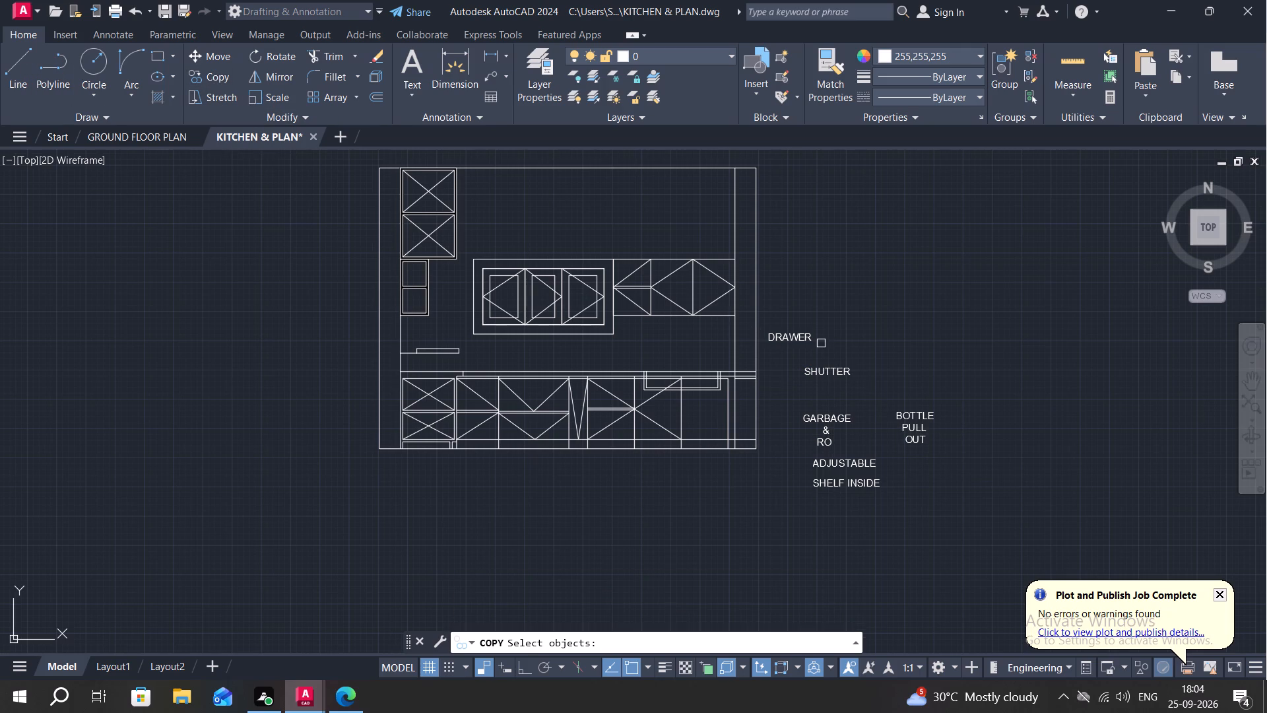
left_click(798, 333)
right_click(796, 327)
left_click(799, 334)
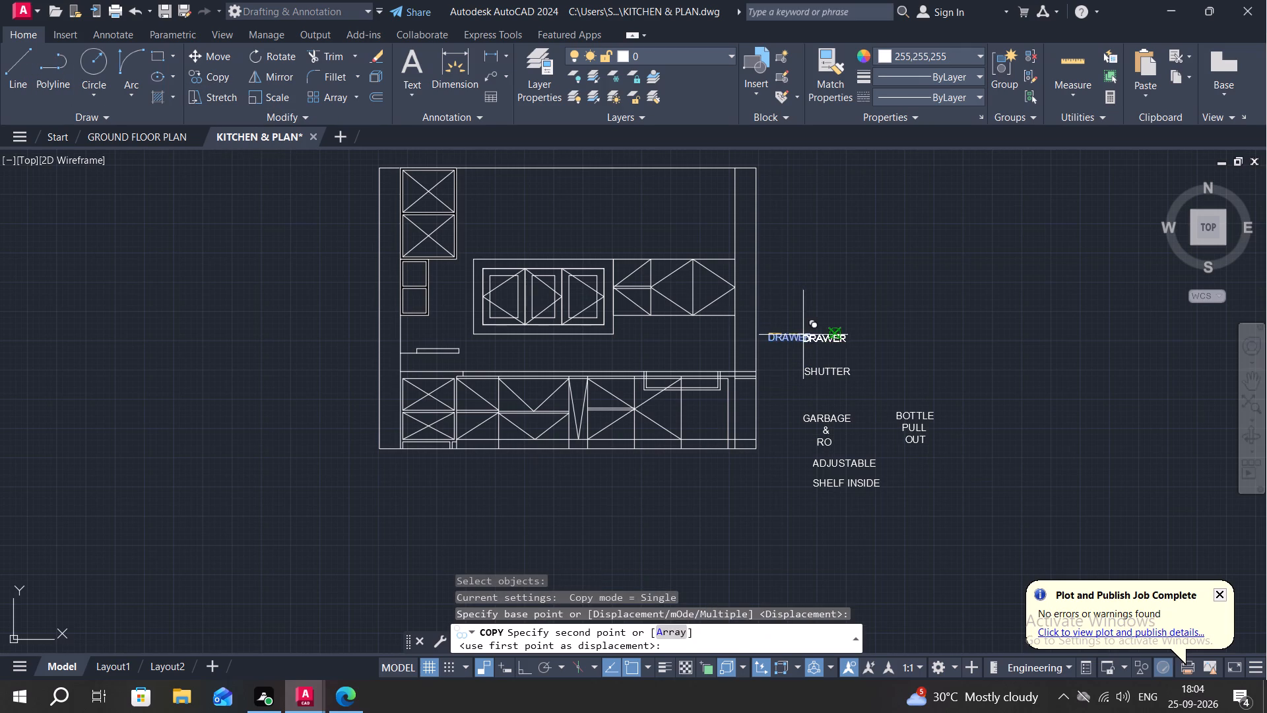
left_click(886, 327)
Replace the new DRAWER copy's text with CORNER and SHELF on two separate lines.
double_click(899, 334)
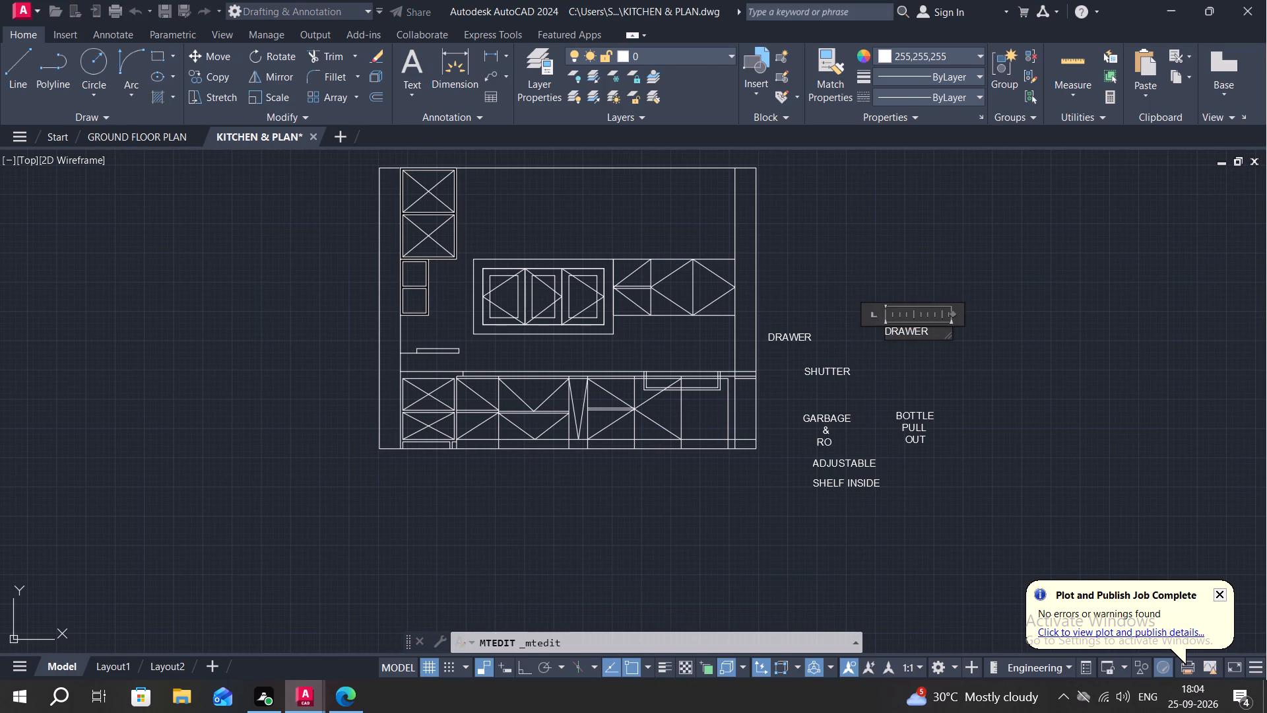
left_click(936, 336)
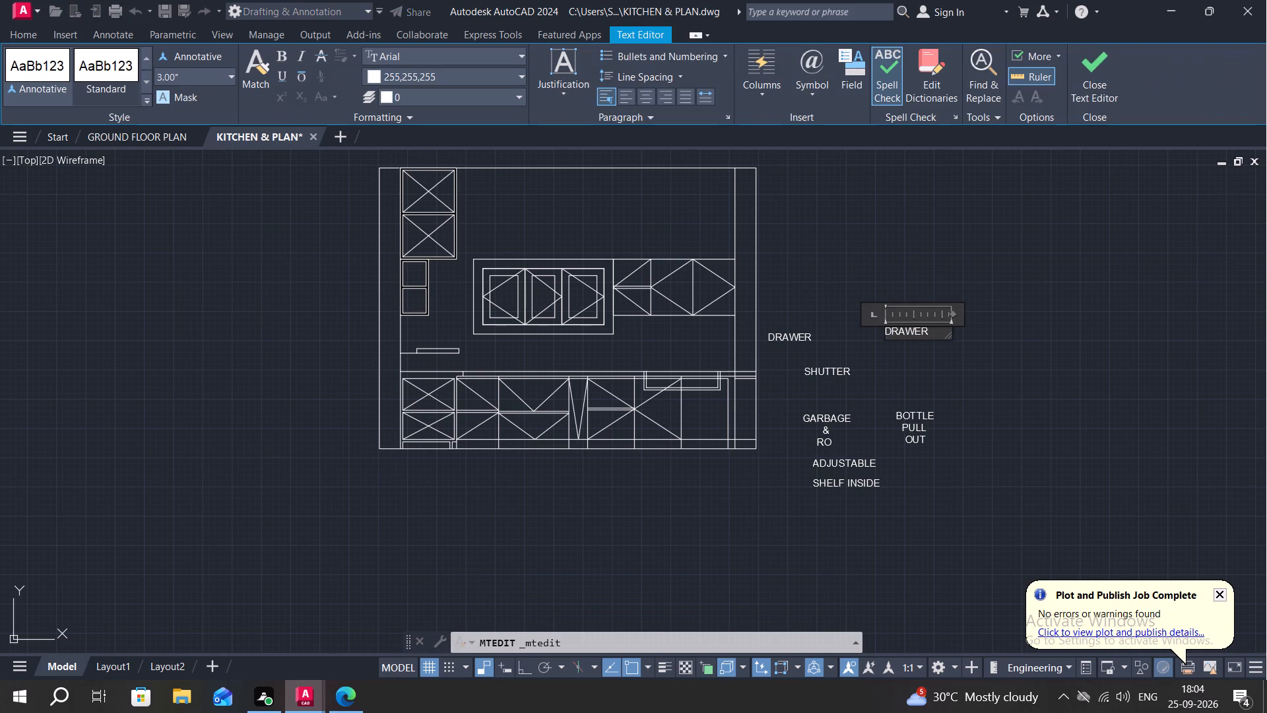
key("BackSpace")
key("BackSpace")
key("BackSpace")
key("BackSpace")
key("BackSpace")
key("BackSpace")
key("BackSpace")
key("BackSpace")
key("BackSpace")
key("BackSpace")
key("BackSpace")
key("BackSpace")
key("BackSpace")
type("CO")
type("RNER")
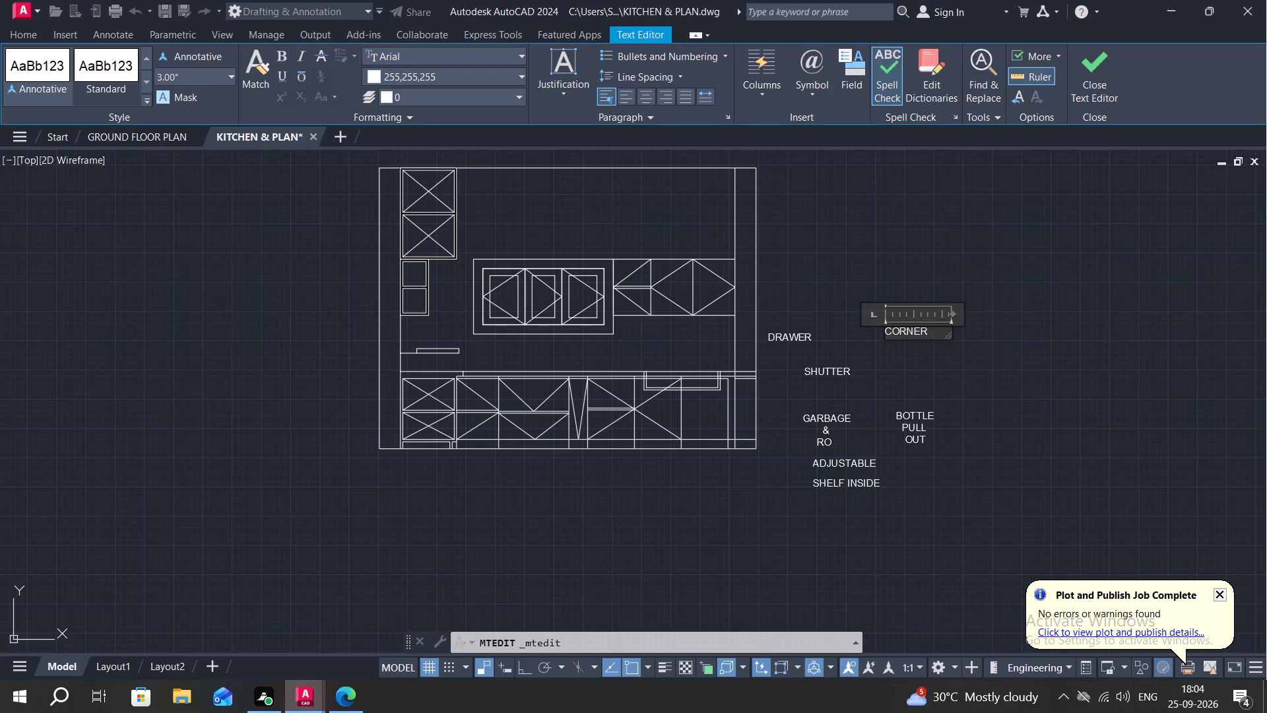
key("Return")
type("SHE")
key("l")
key("f")
left_click(917, 359)
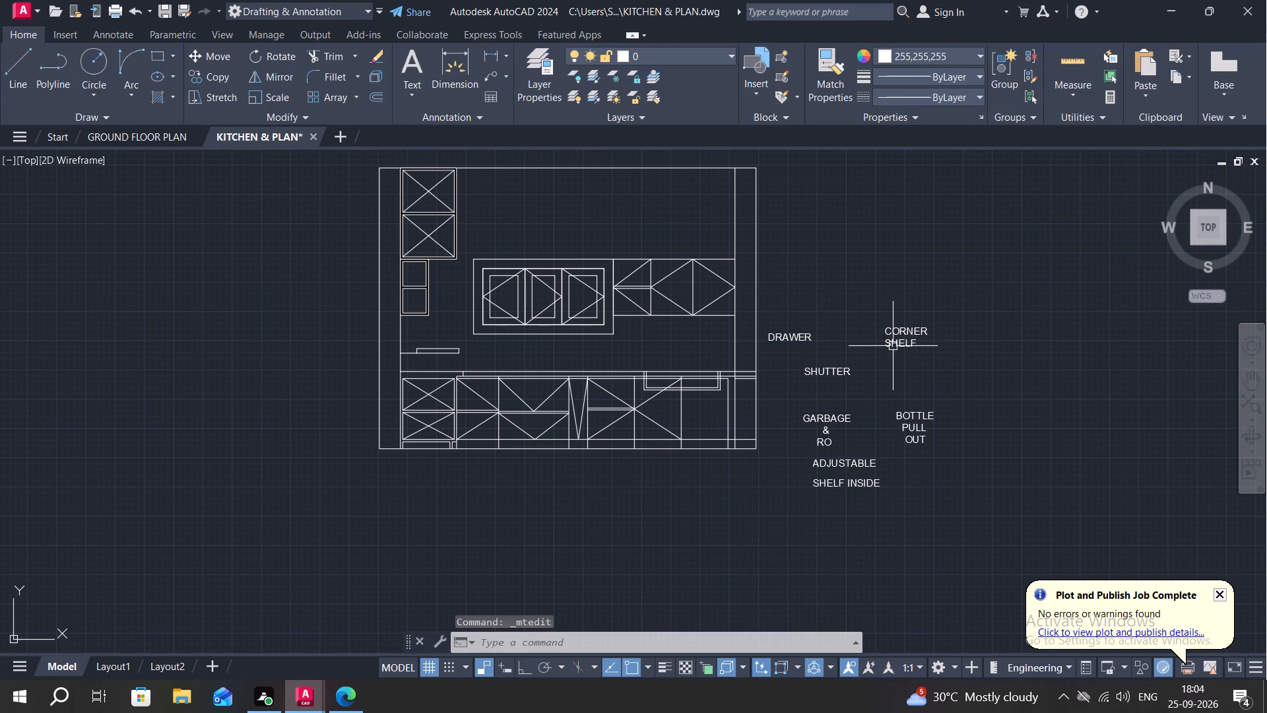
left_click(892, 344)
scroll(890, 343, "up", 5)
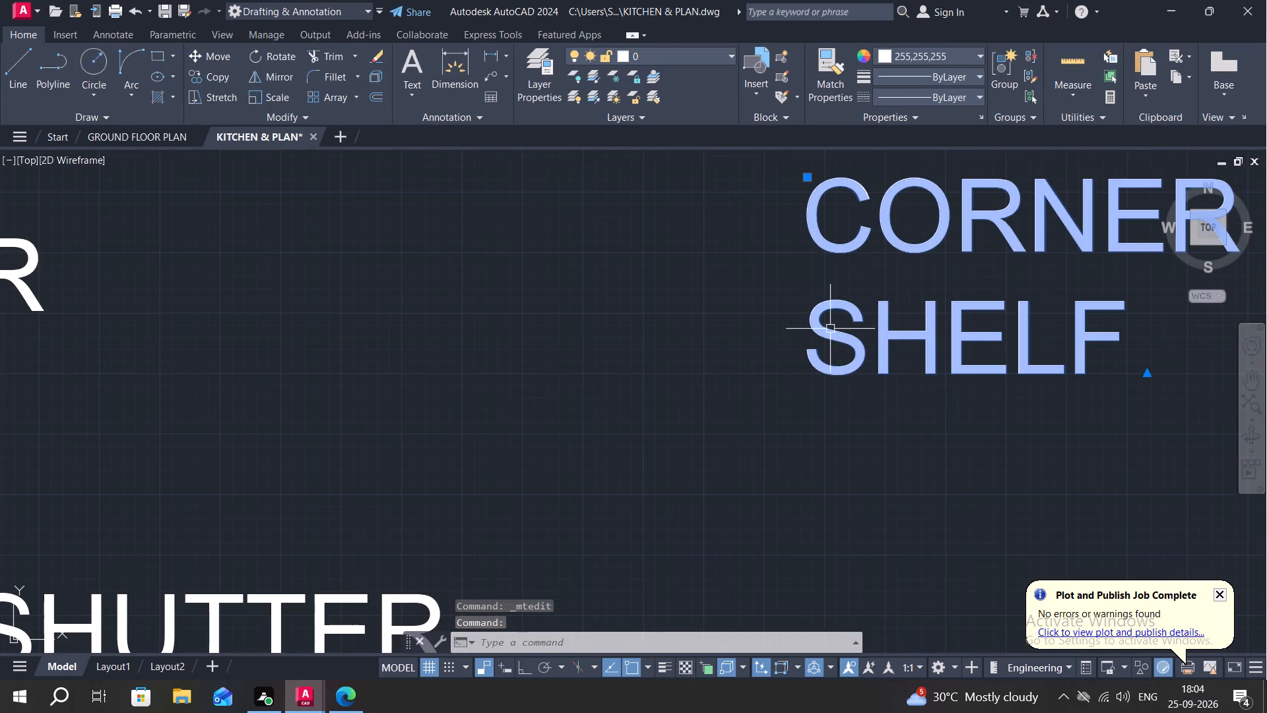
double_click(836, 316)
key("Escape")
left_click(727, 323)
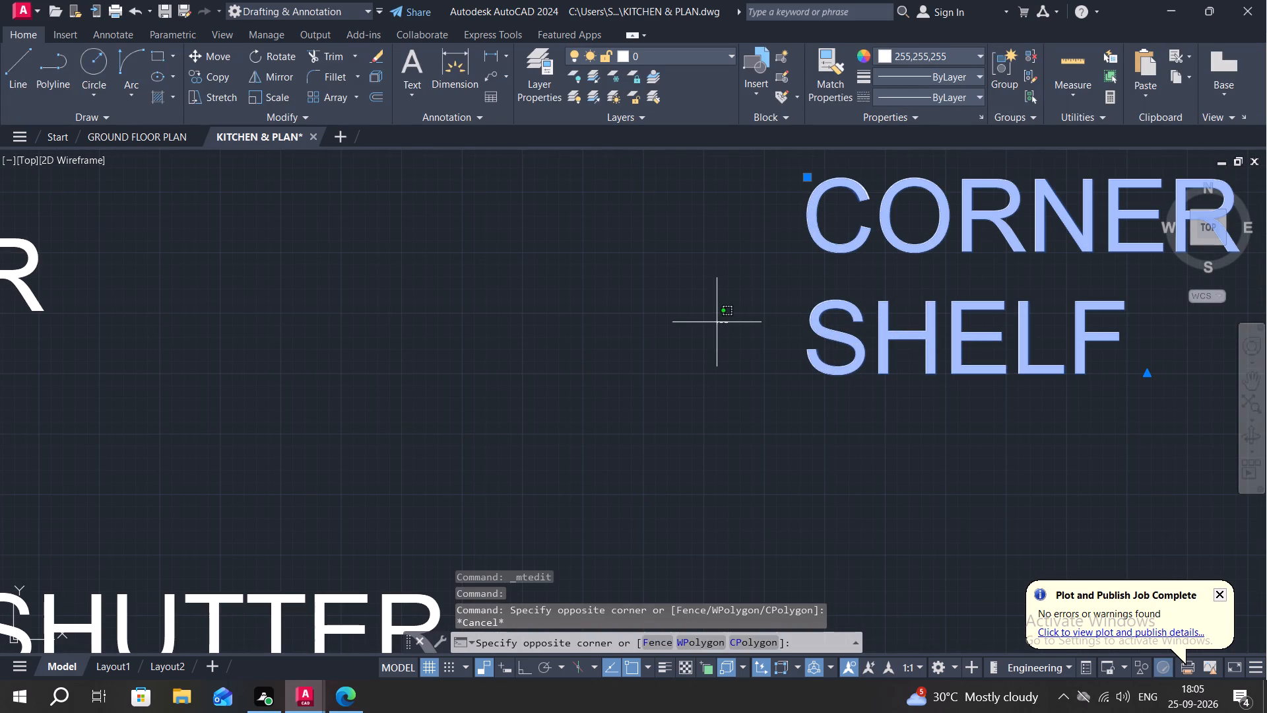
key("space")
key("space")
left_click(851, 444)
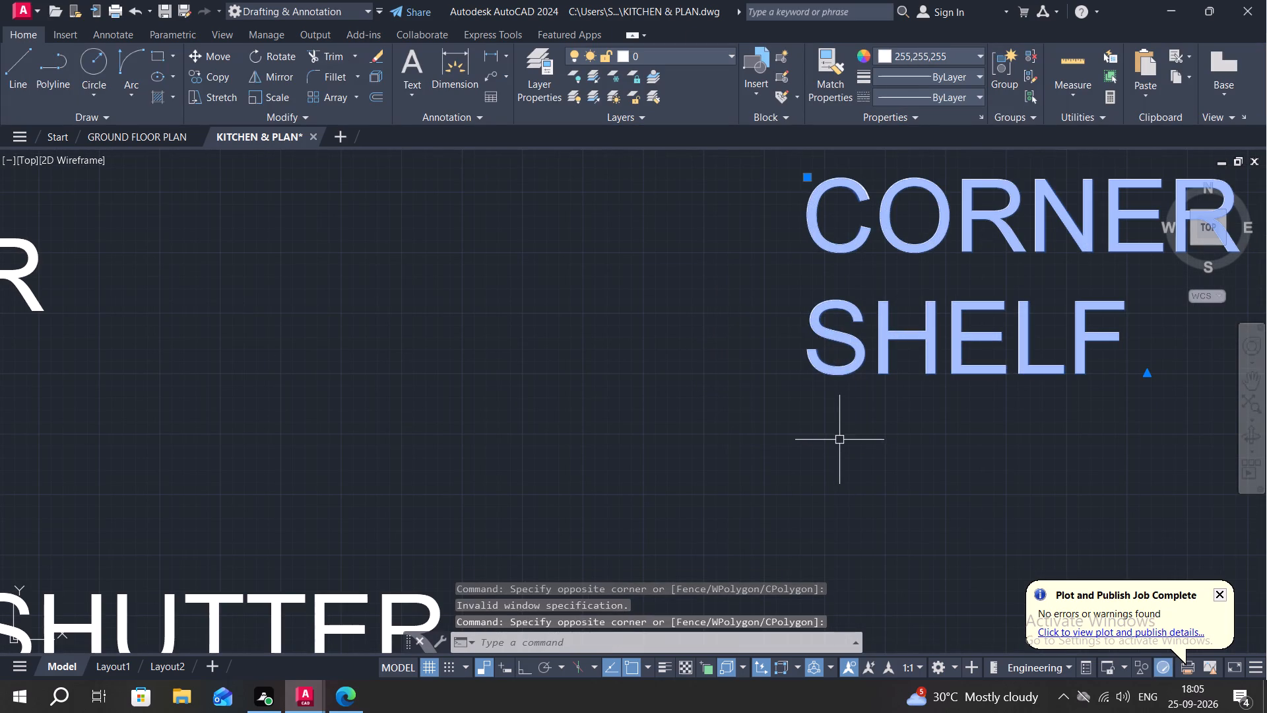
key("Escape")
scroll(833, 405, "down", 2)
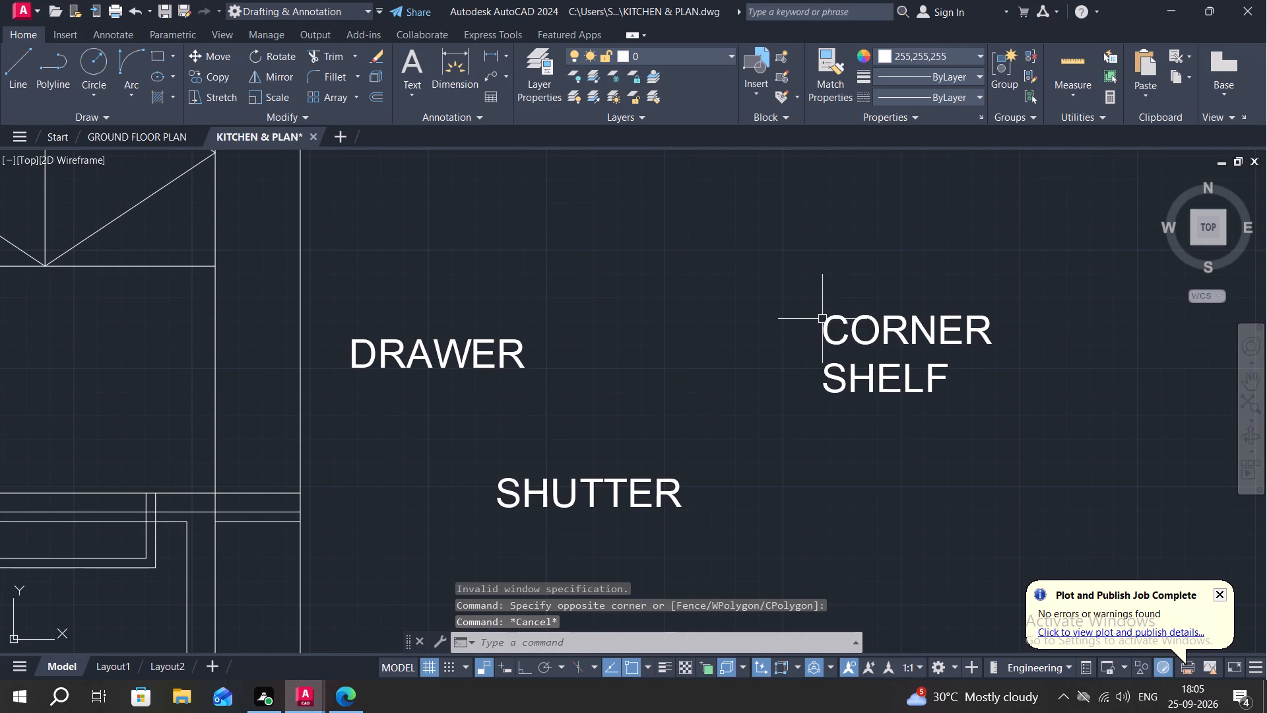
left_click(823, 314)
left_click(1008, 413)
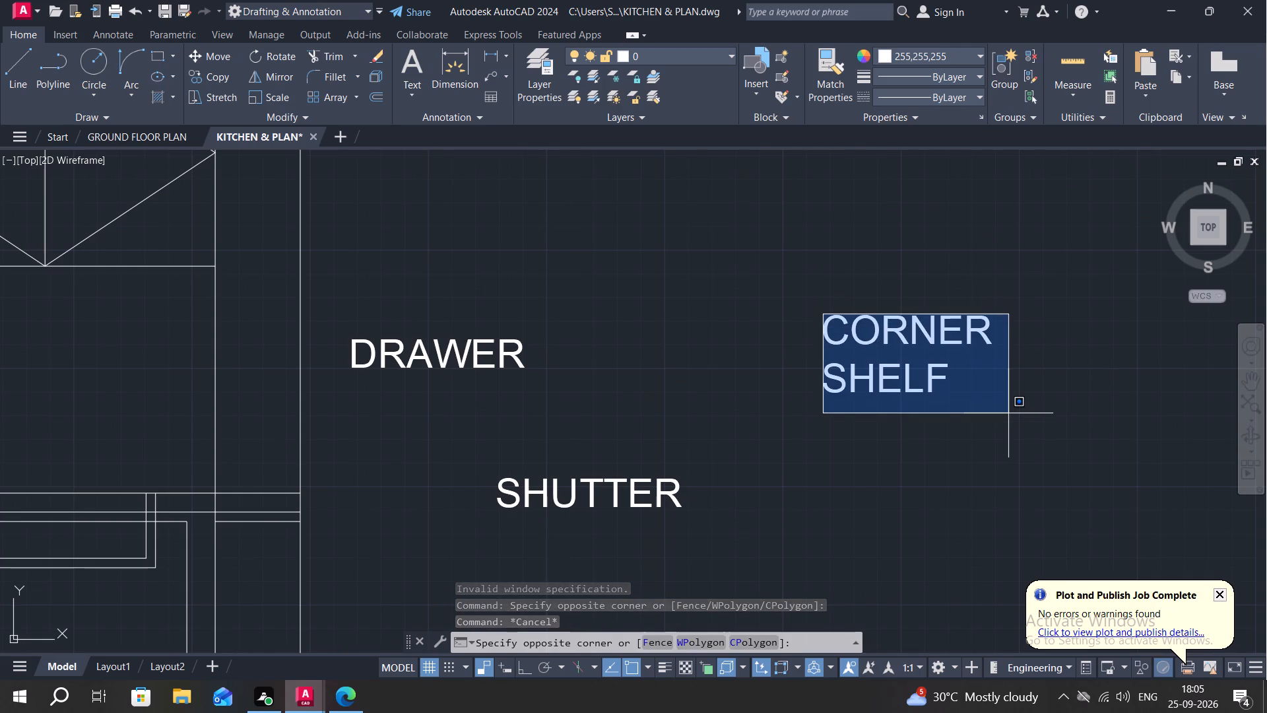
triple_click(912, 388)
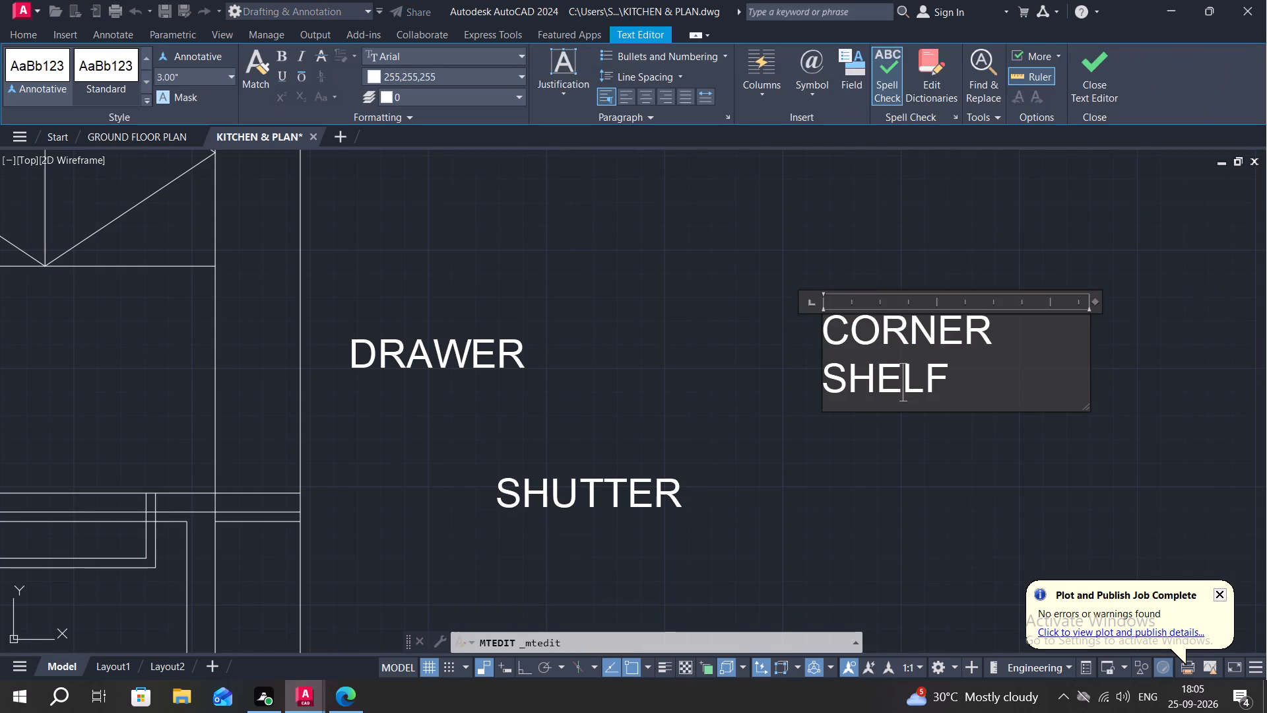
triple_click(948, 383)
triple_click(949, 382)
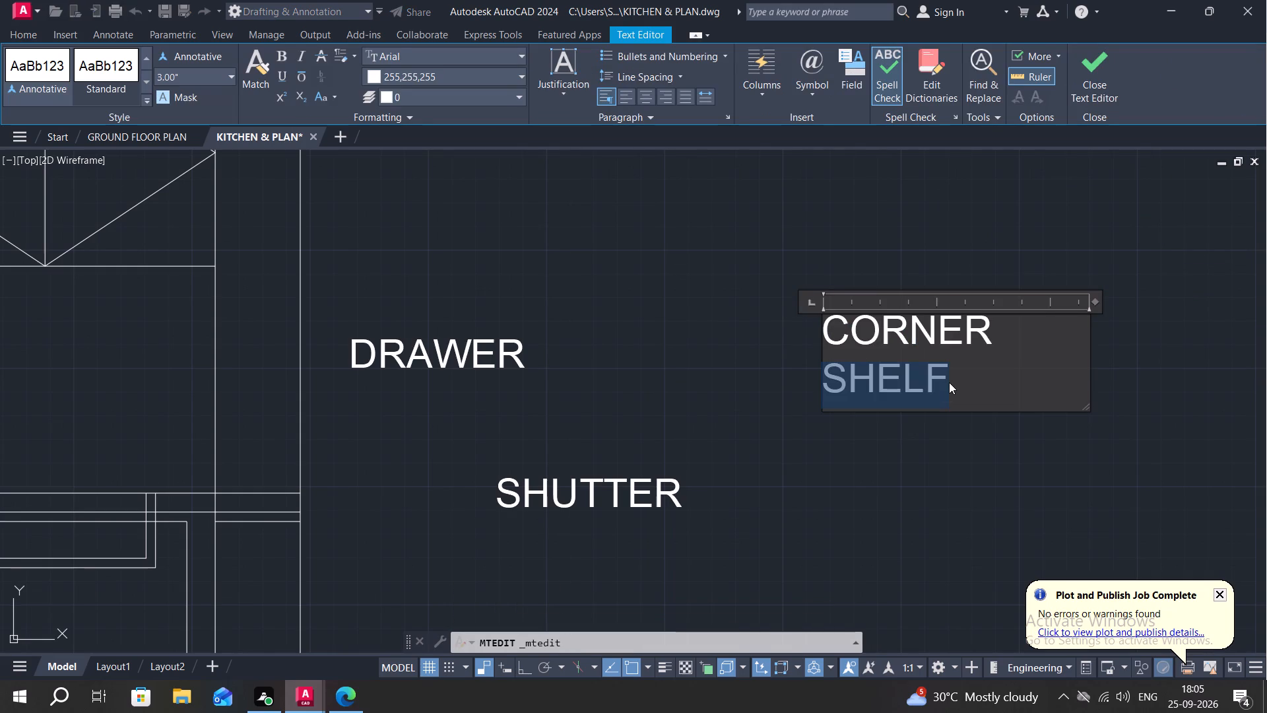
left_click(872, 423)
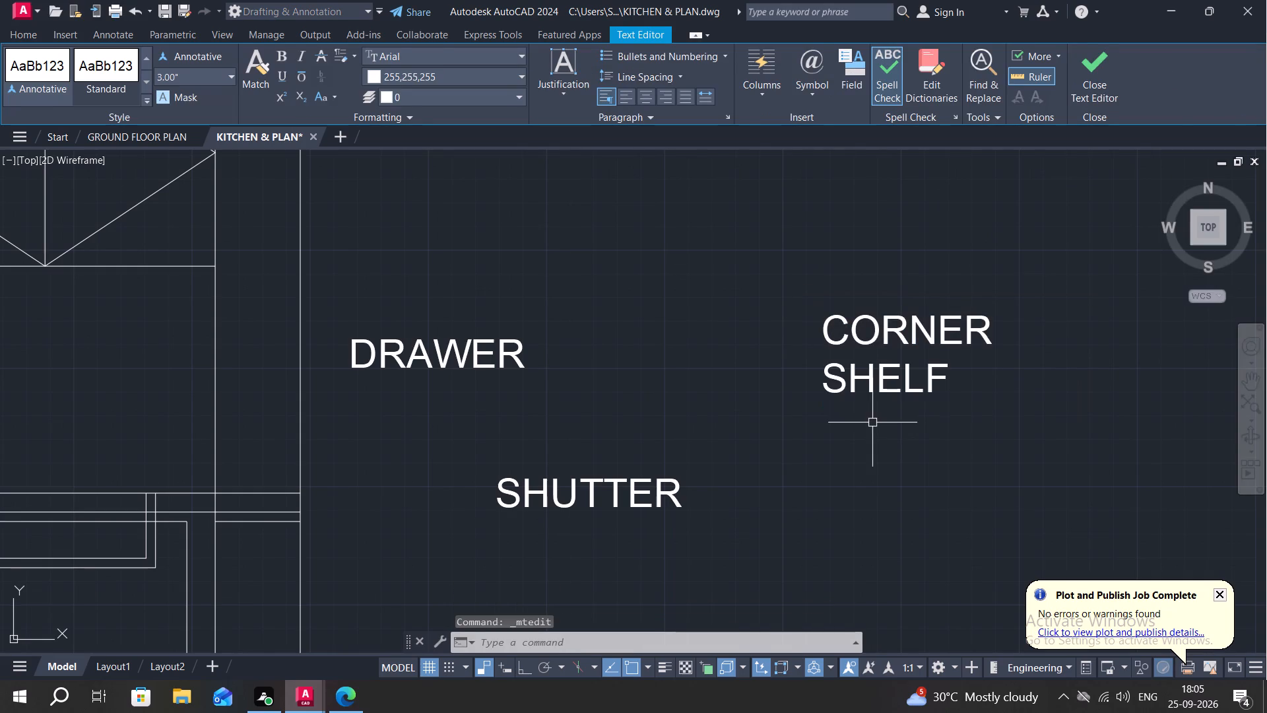
Indent the SHELF line with spaces so it sits roughly centred beneath CORNER.
double_click(837, 368)
scroll(833, 364, "up", 3)
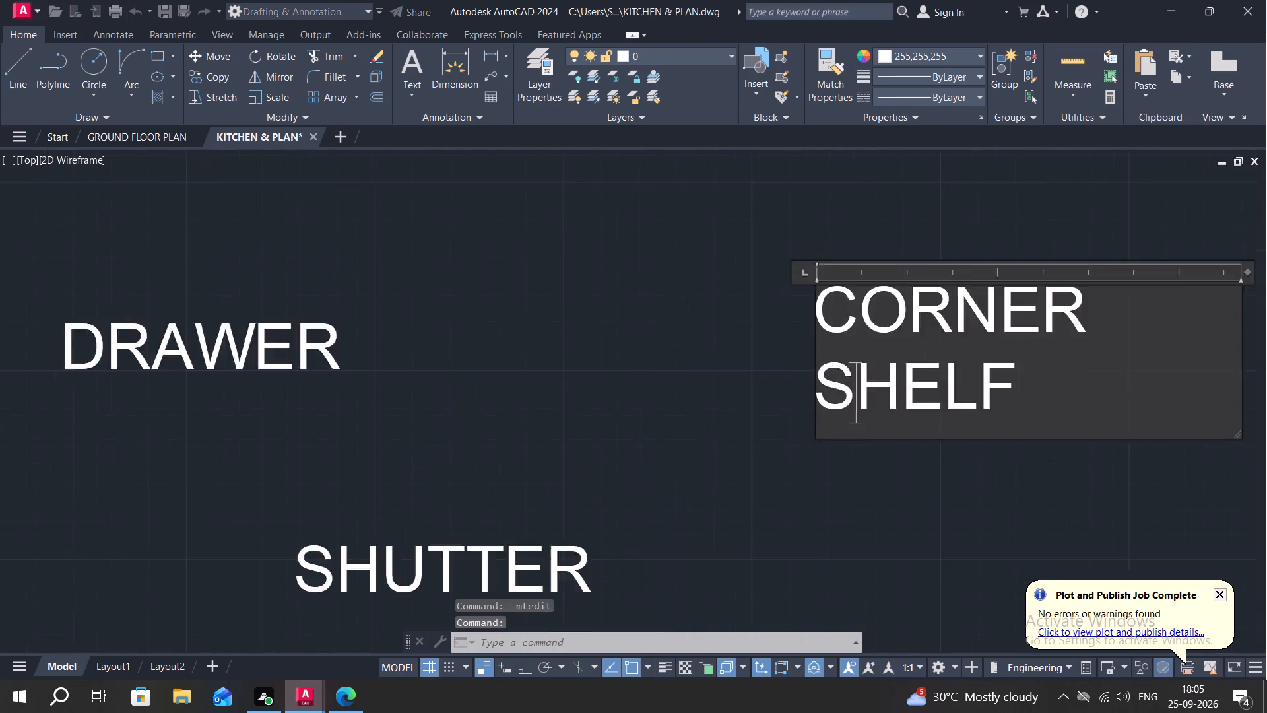
scroll(833, 364, "up", 1)
left_click(789, 397)
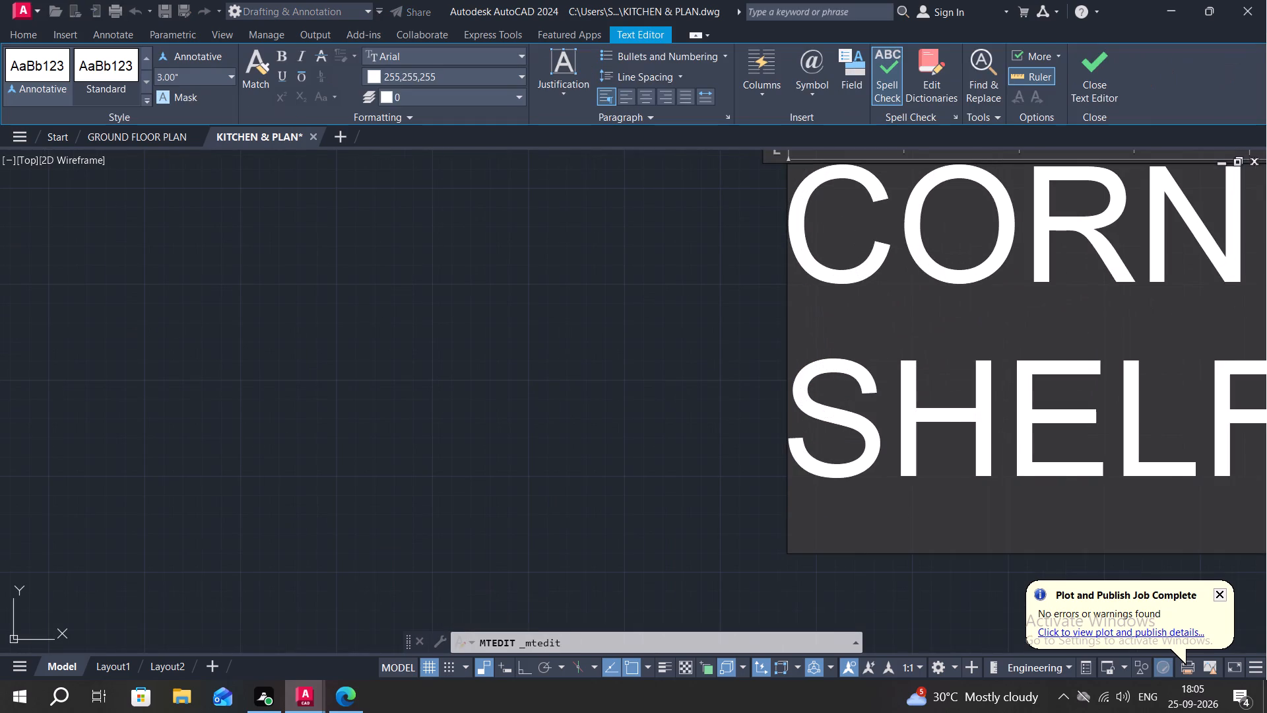
key("space")
scroll(796, 401, "down", 2)
key("space")
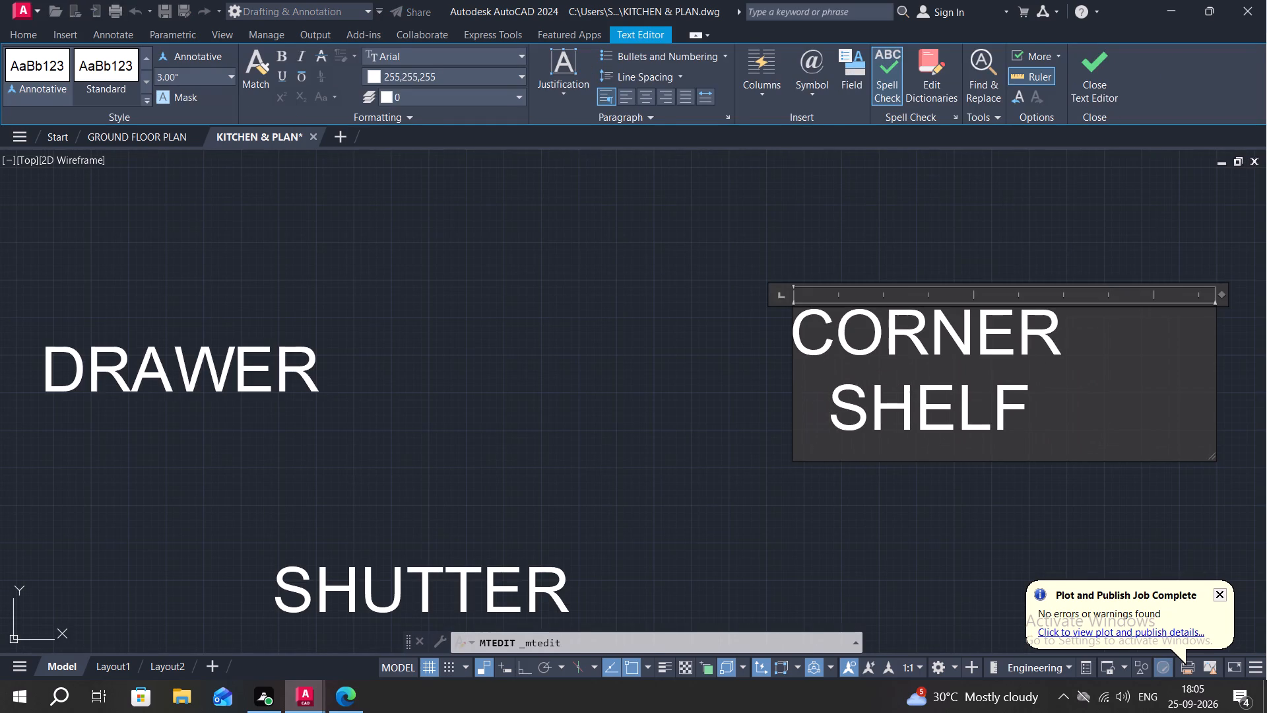
left_click(894, 483)
Copy the original DRAWER label into the empty space diagonally above it, between DRAWER and CORNER SHELF.
scroll(876, 463, "down", 2)
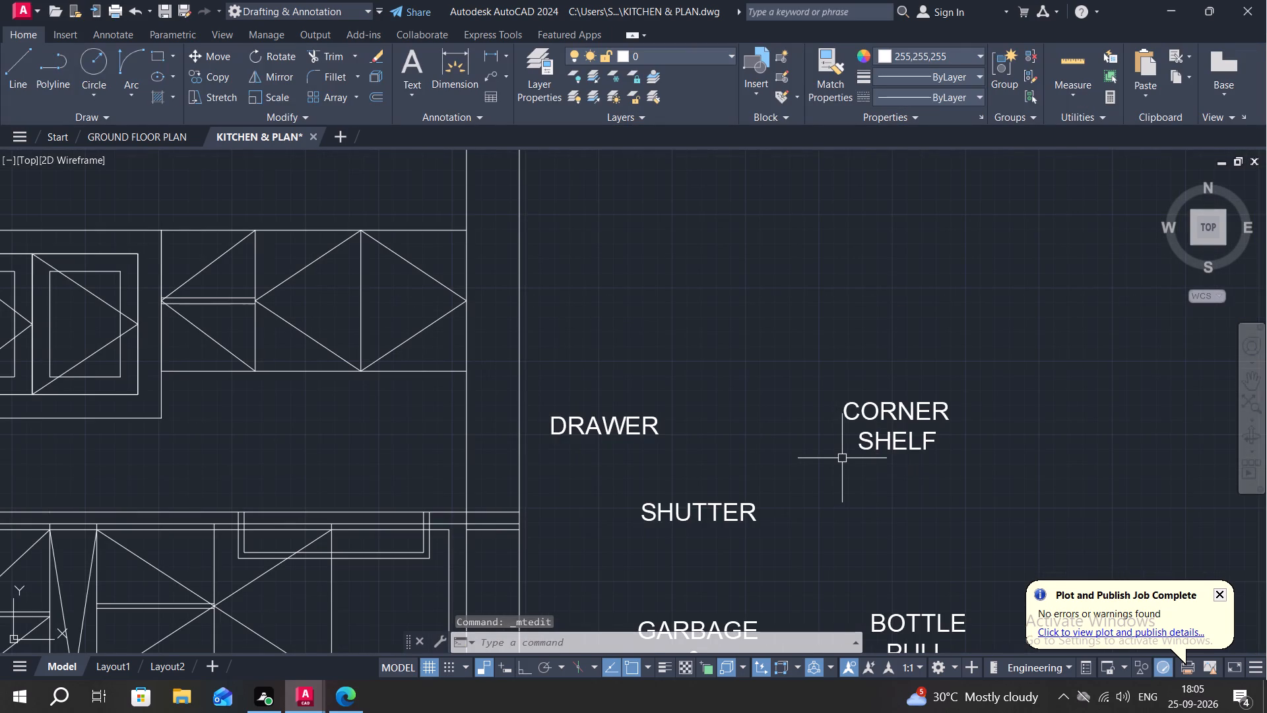
middle_click_drag(850, 453, 893, 378)
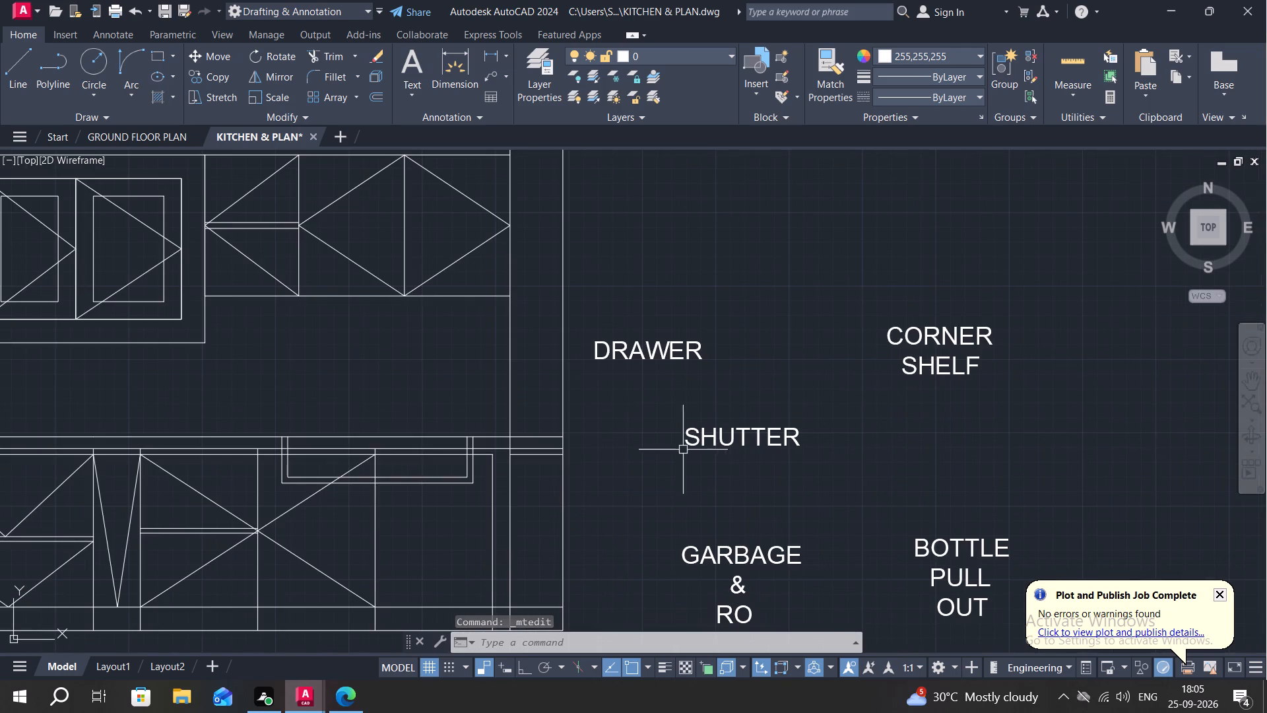
scroll(659, 441, "down", 1)
scroll(738, 493, "down", 1)
key("c")
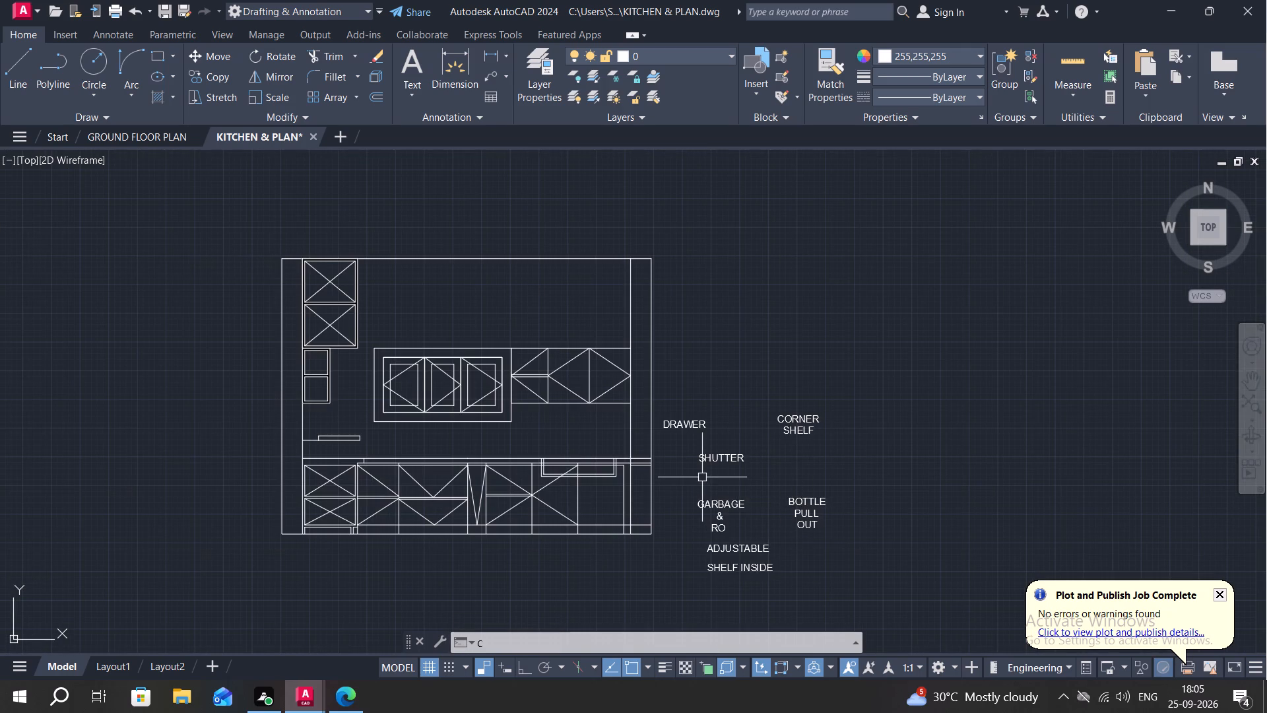
key("o")
key("space")
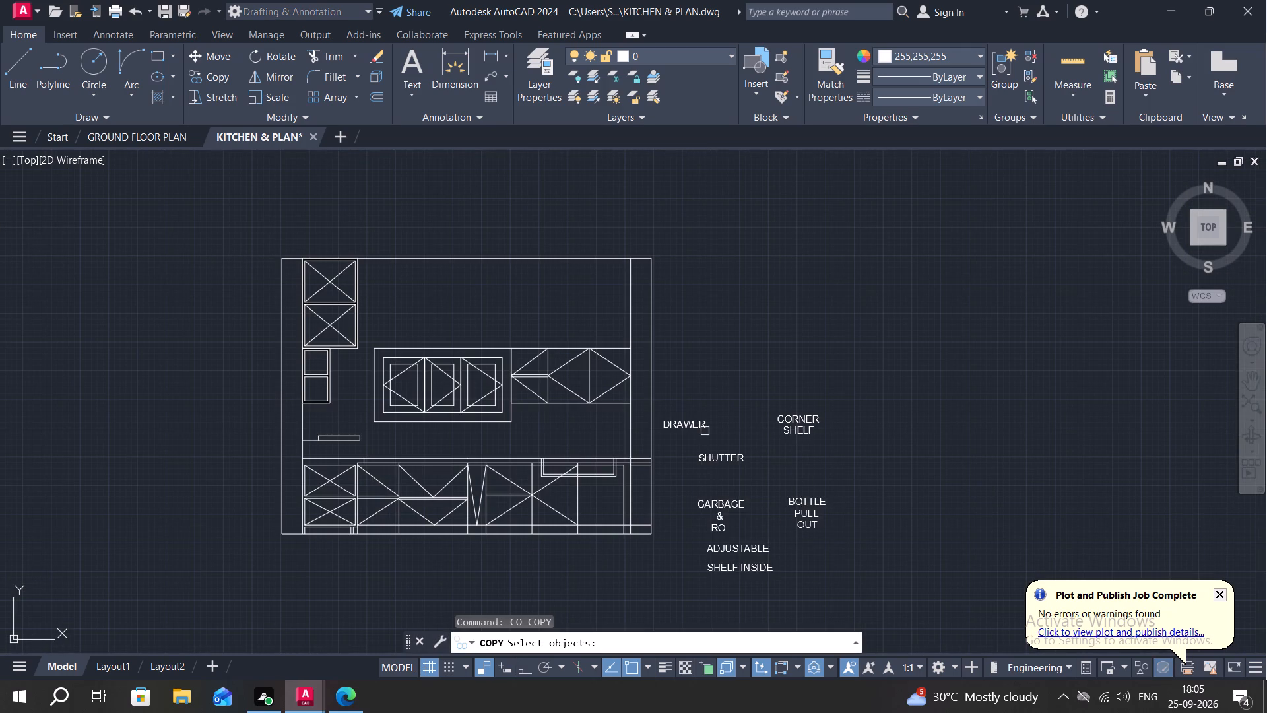
left_click(707, 424)
right_click(705, 425)
left_click_drag(706, 426, 712, 421)
left_click(772, 388)
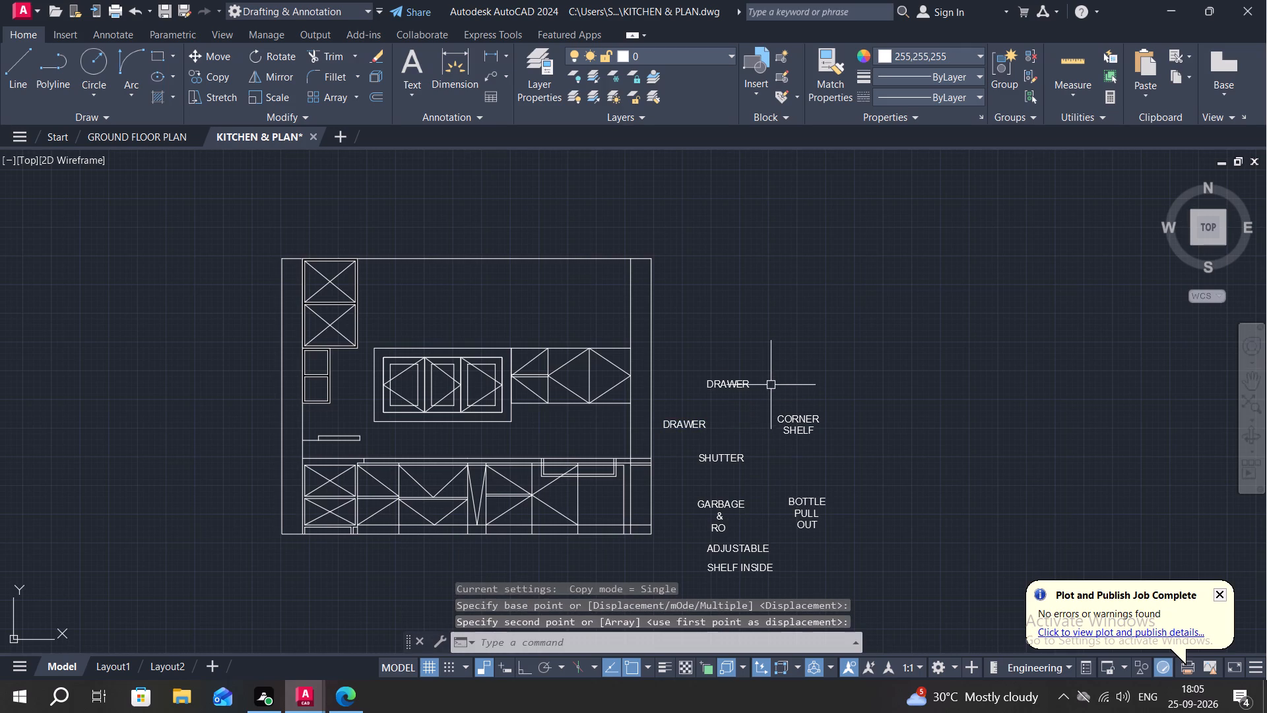
Replace the text of the uppermost DRAWER copy with SHELF.
scroll(717, 378, "up", 3)
double_click(752, 401)
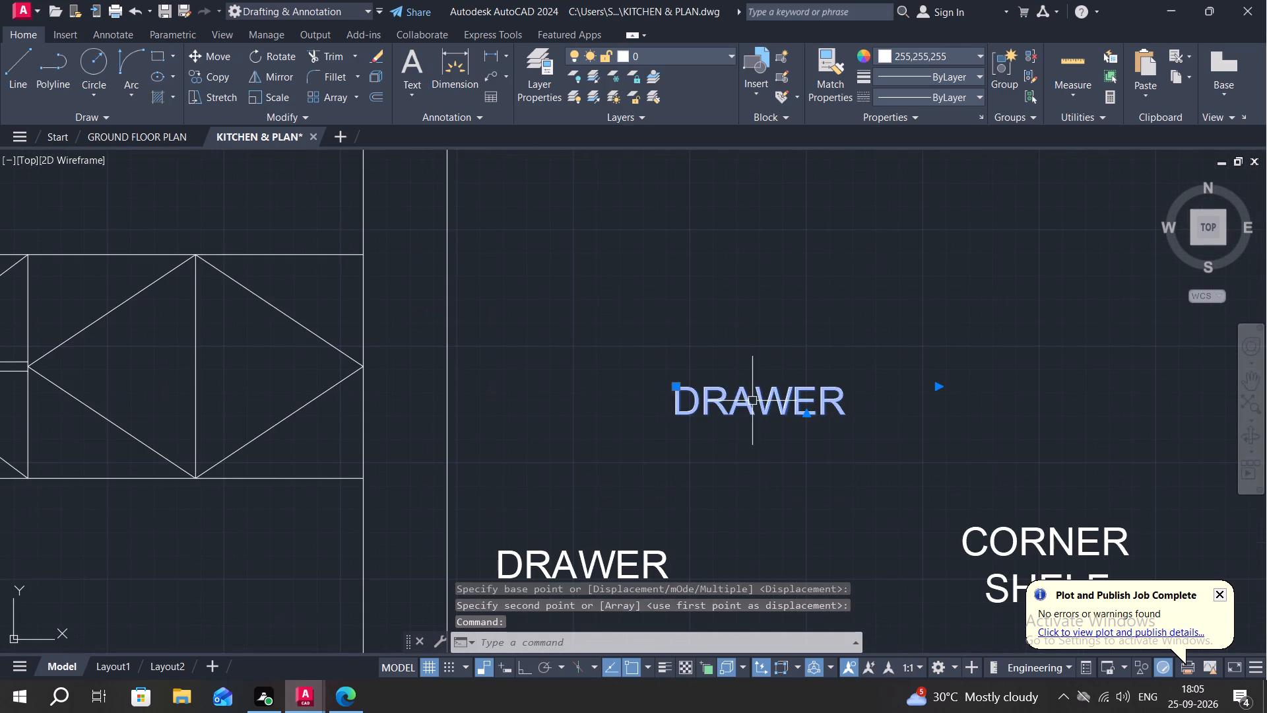
left_click(847, 399)
key("BackSpace")
key("BackSpace")
key("BackSpace")
key("BackSpace")
key("BackSpace")
key("BackSpace")
key("BackSpace")
key("BackSpace")
key("BackSpace")
key("BackSpace")
key("BackSpace")
key("BackSpace")
key("BackSpace")
key("BackSpace")
key("BackSpace")
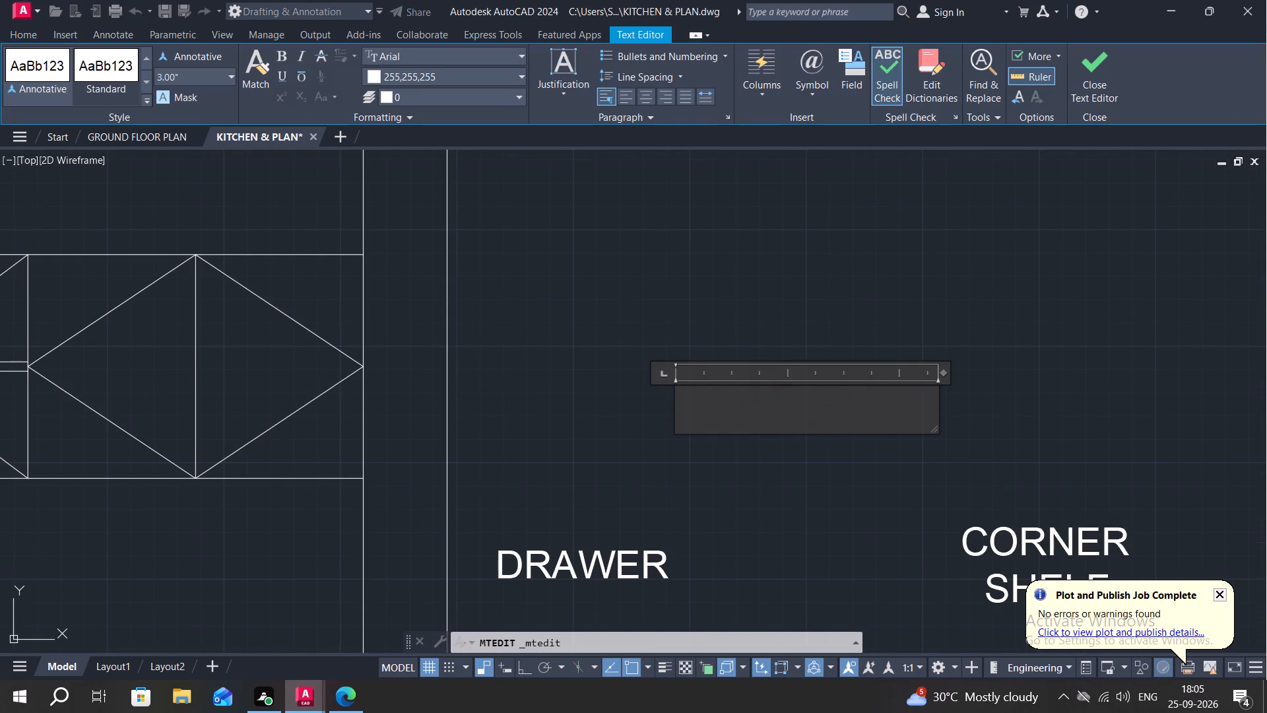
type("SH")
type("ELF")
left_click(788, 455)
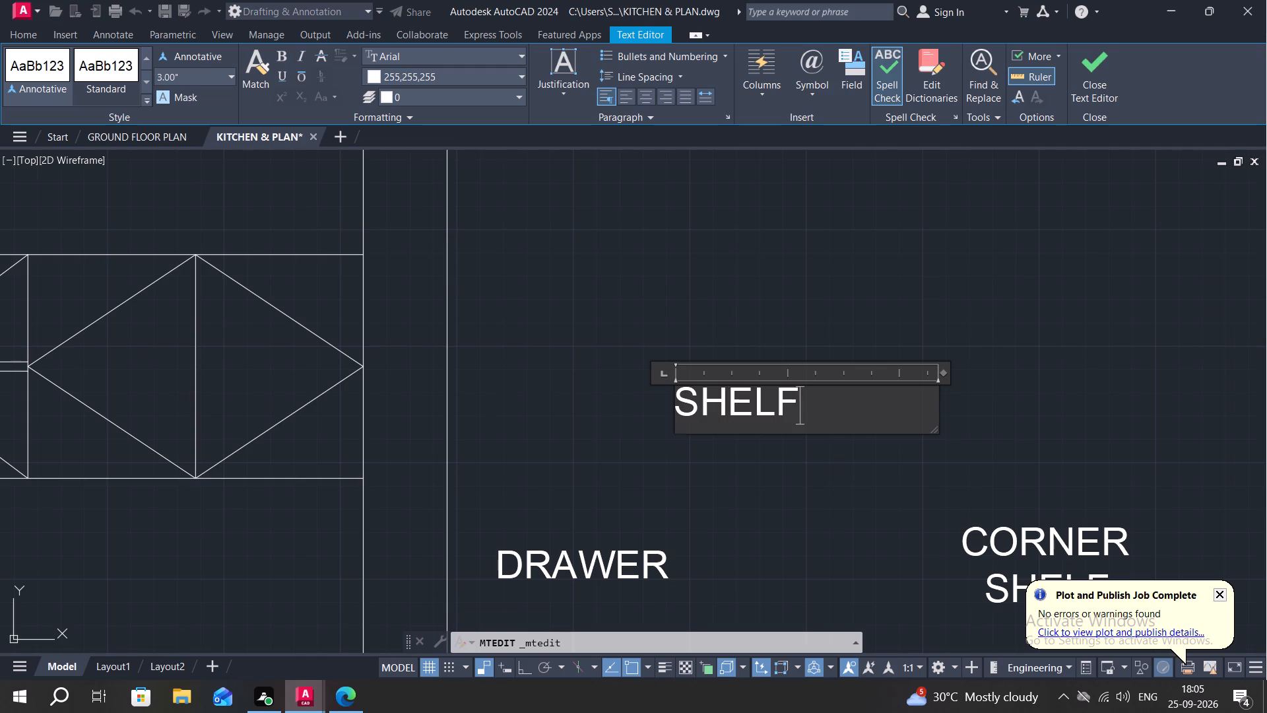
Copy the SHELF label into the empty space diagonally below it, between DRAWER and CORNER SHELF.
type("CO")
key("space")
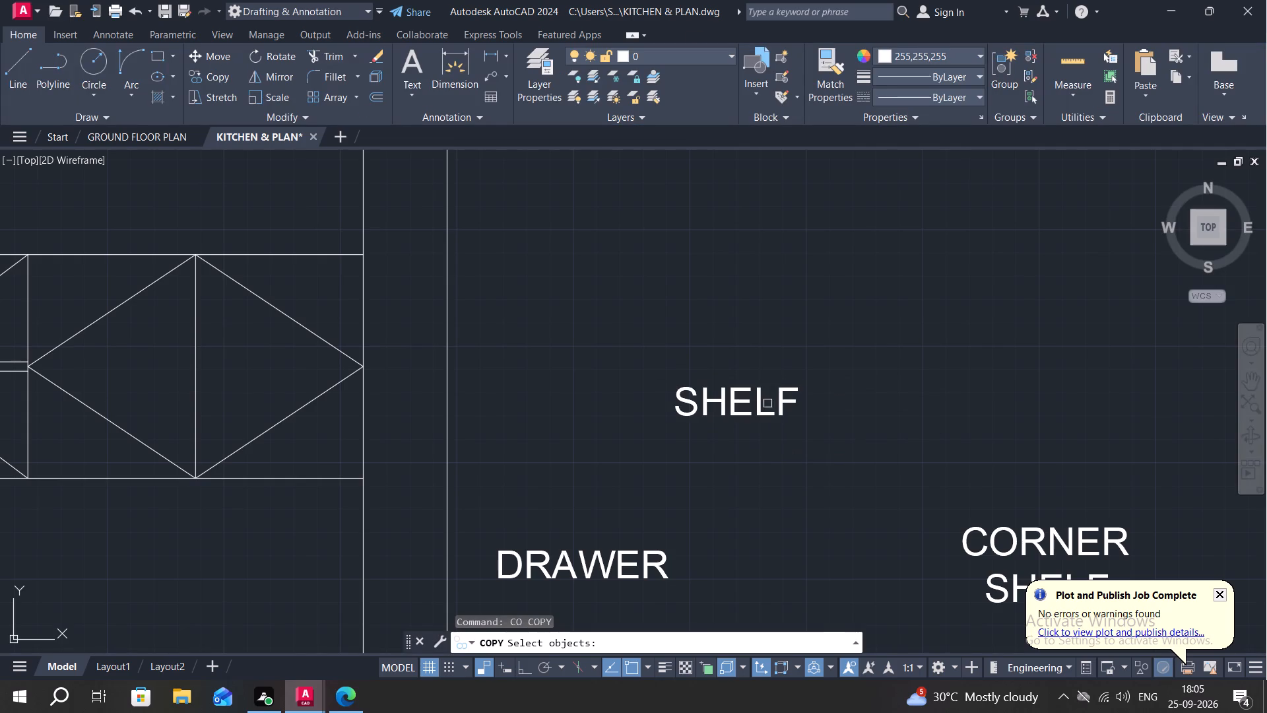
left_click(760, 413)
right_click_drag(737, 381, 703, 341)
left_click(762, 399)
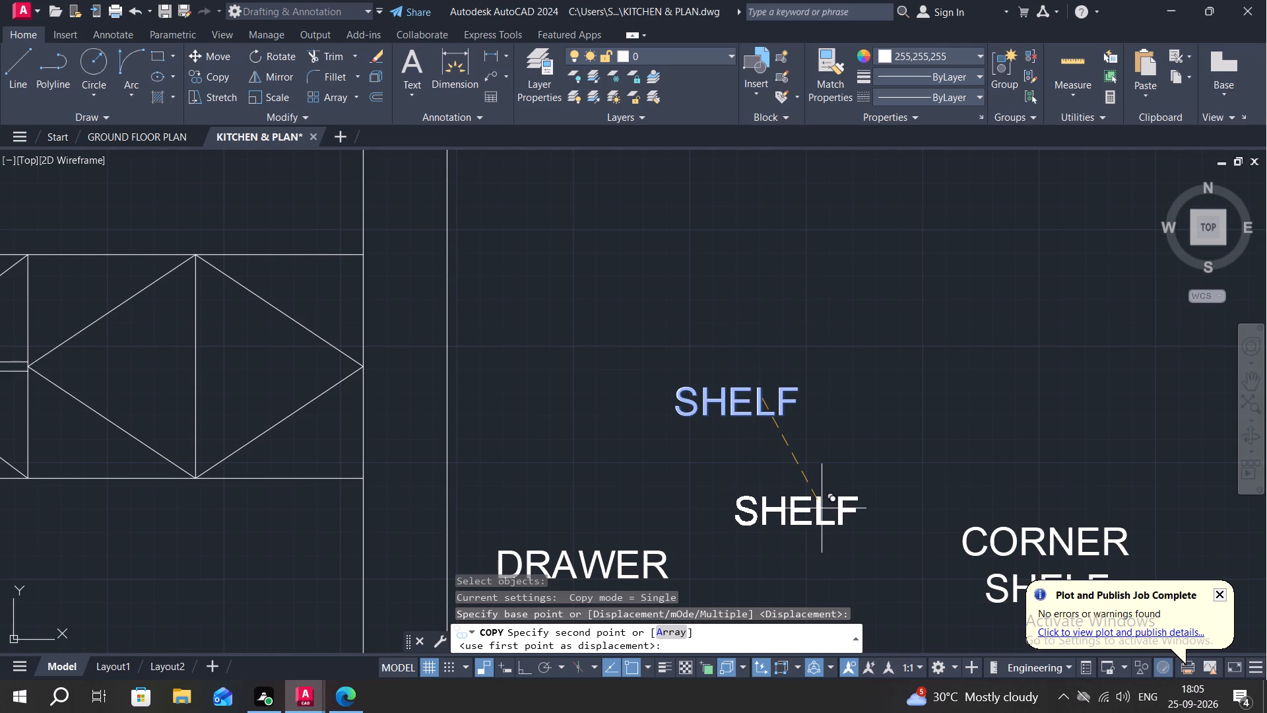
left_click(822, 508)
Change the new SHELF copy's text to OPEN and SHELF on two separate lines, with OPEN slightly indented.
double_click(783, 496)
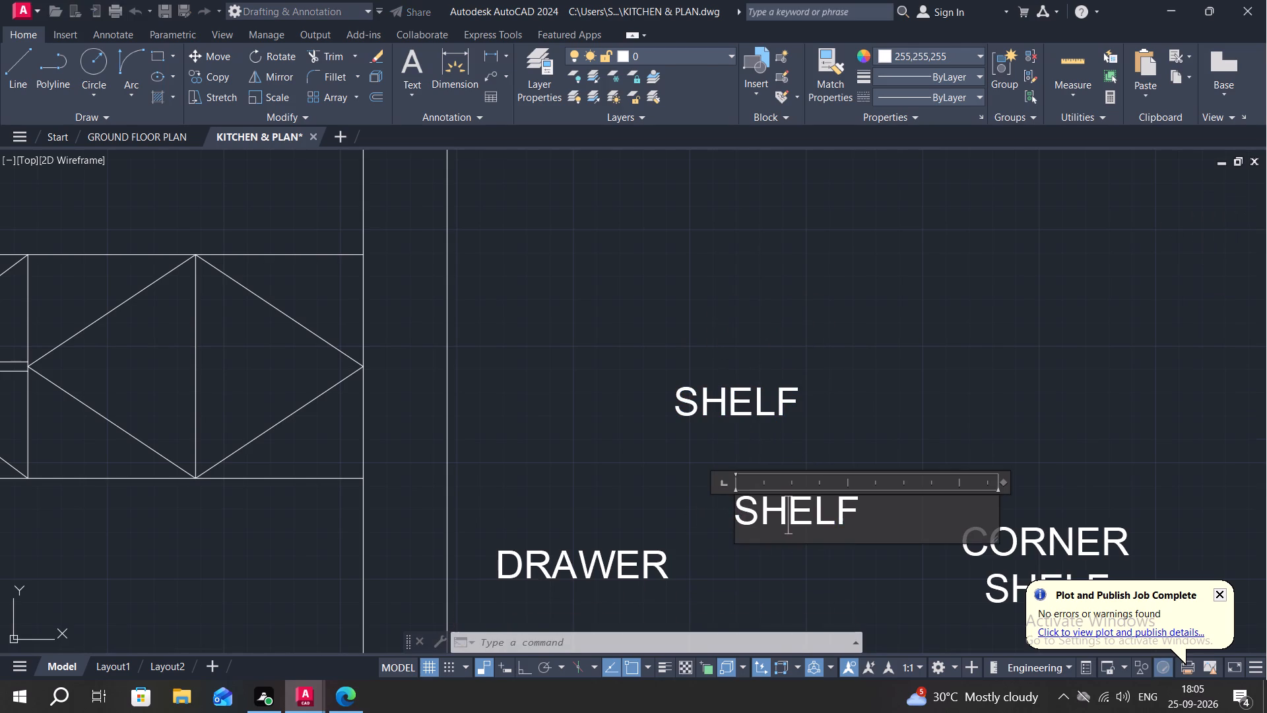
left_click(737, 512)
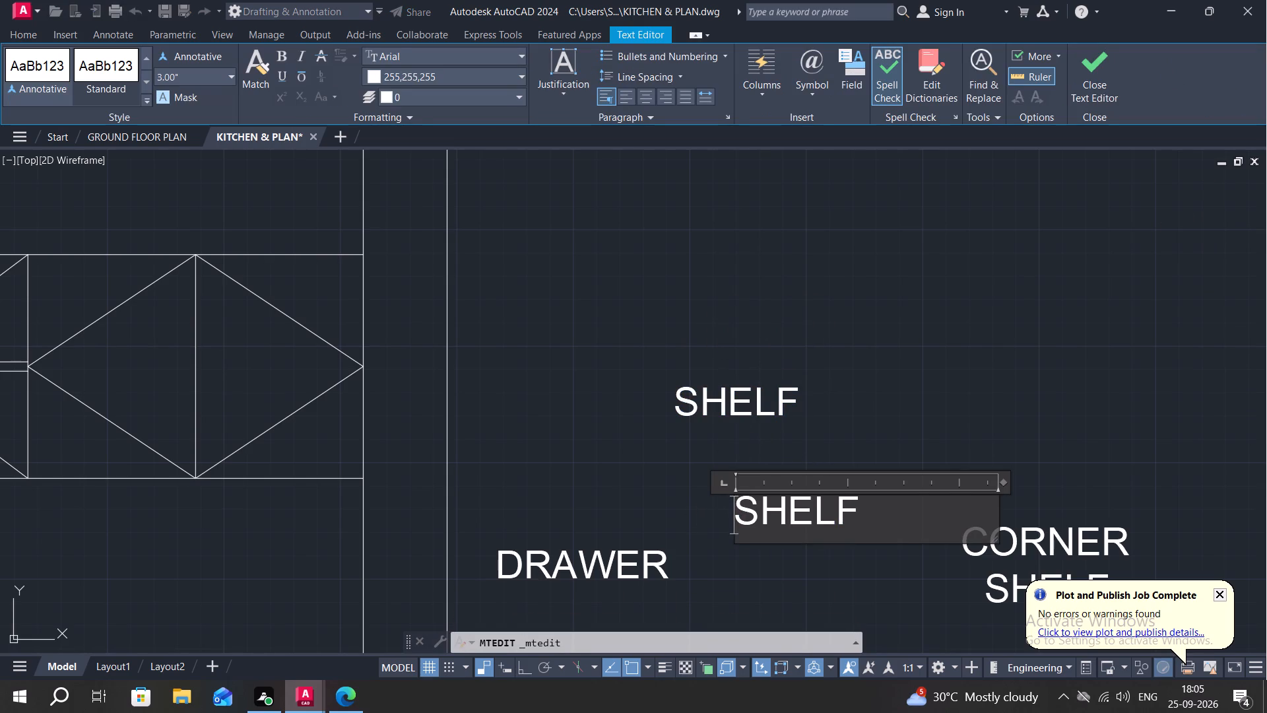
key("space")
key("space")
key("space")
key("space")
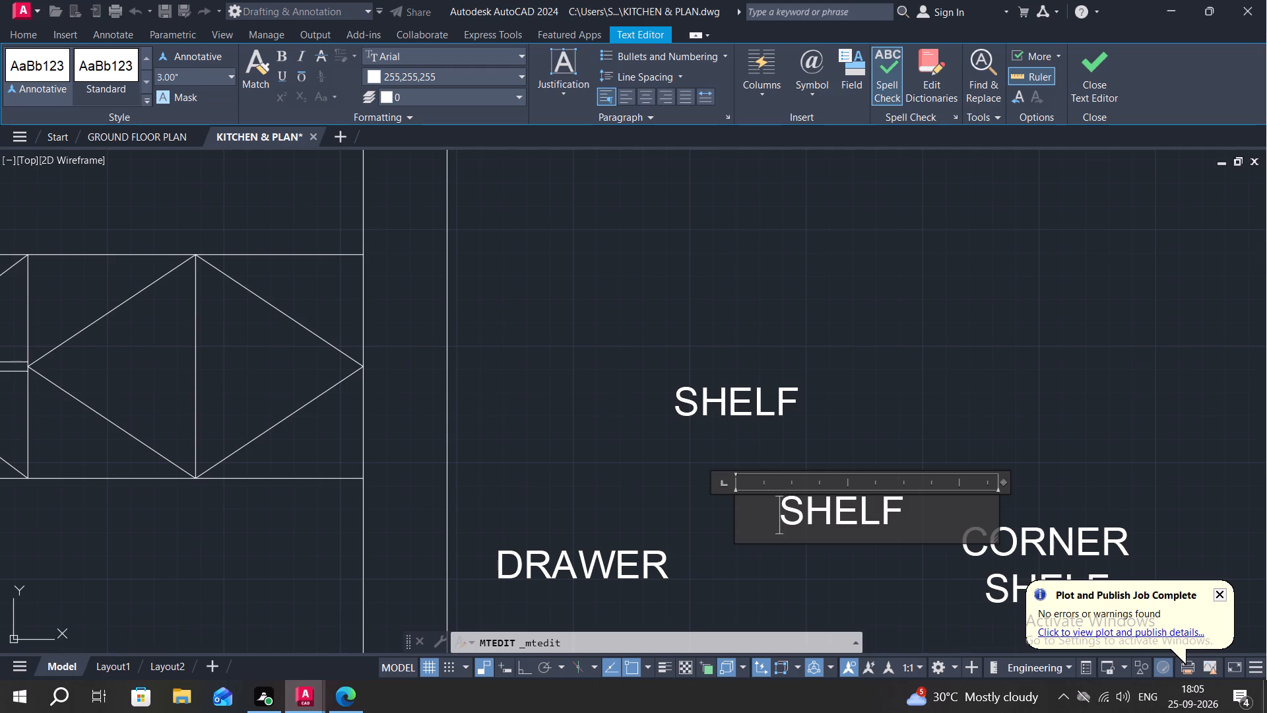
type("OP")
key("e")
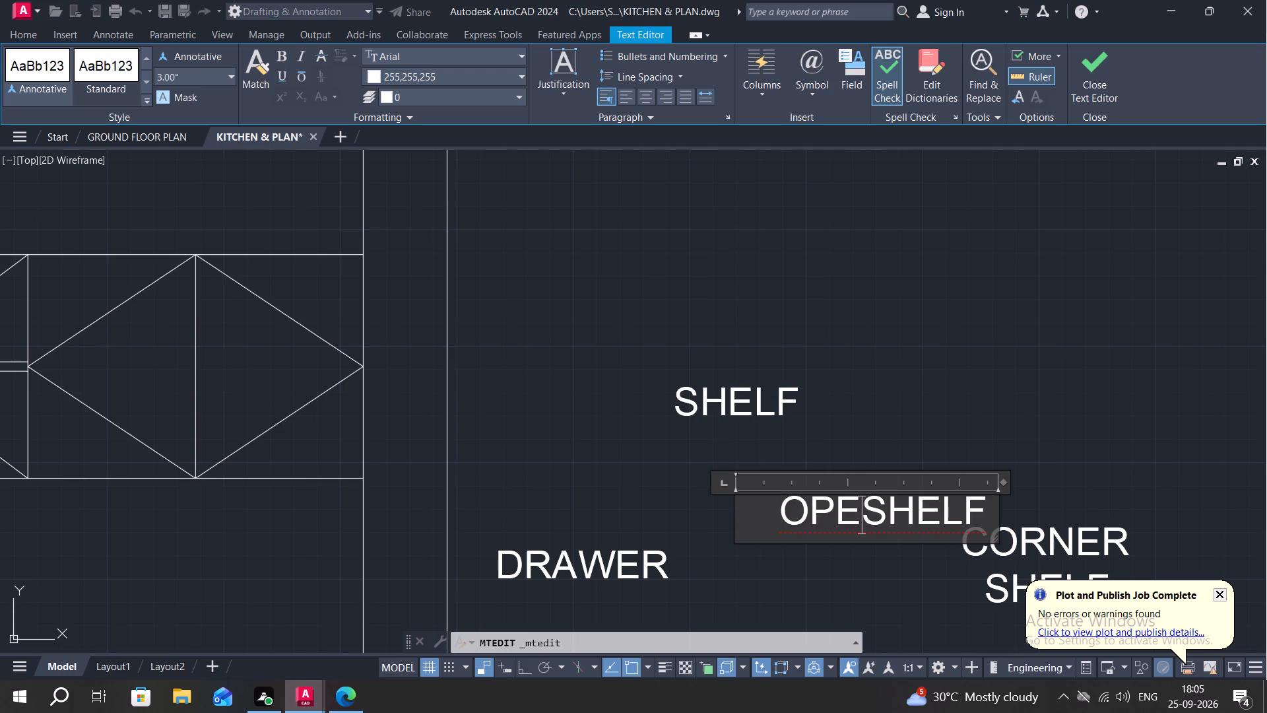
key("n")
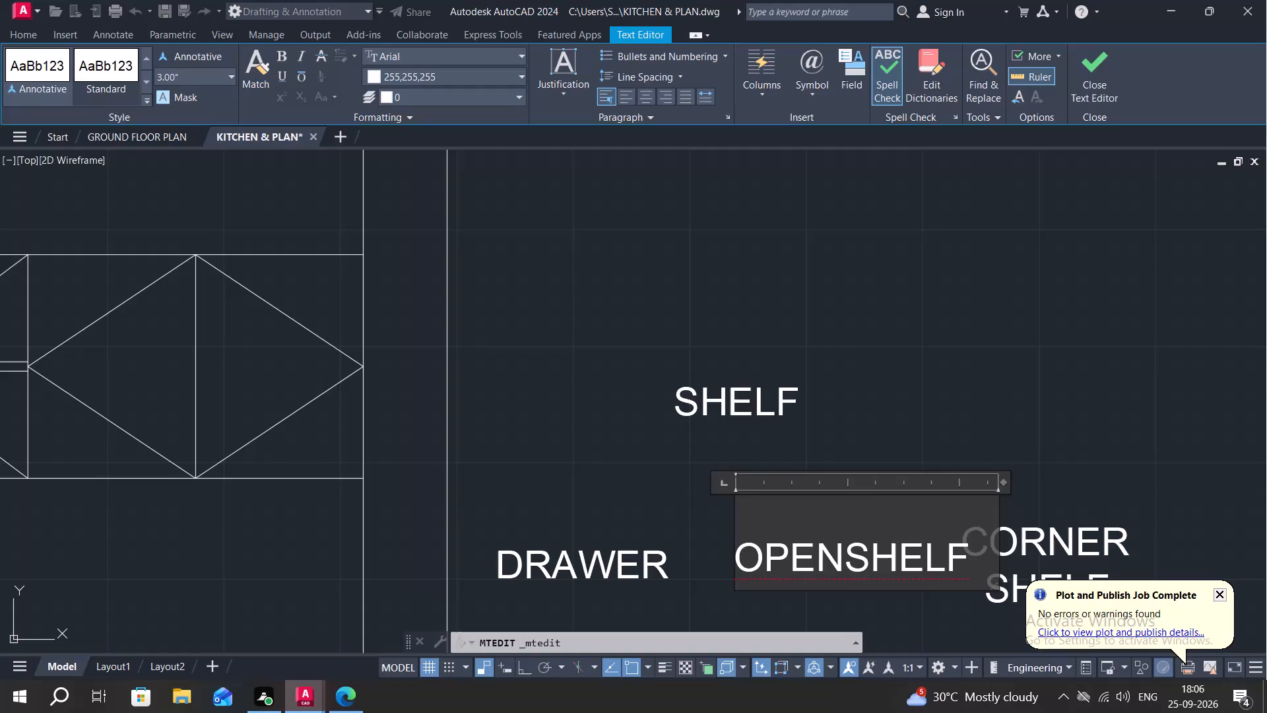
key("BackSpace")
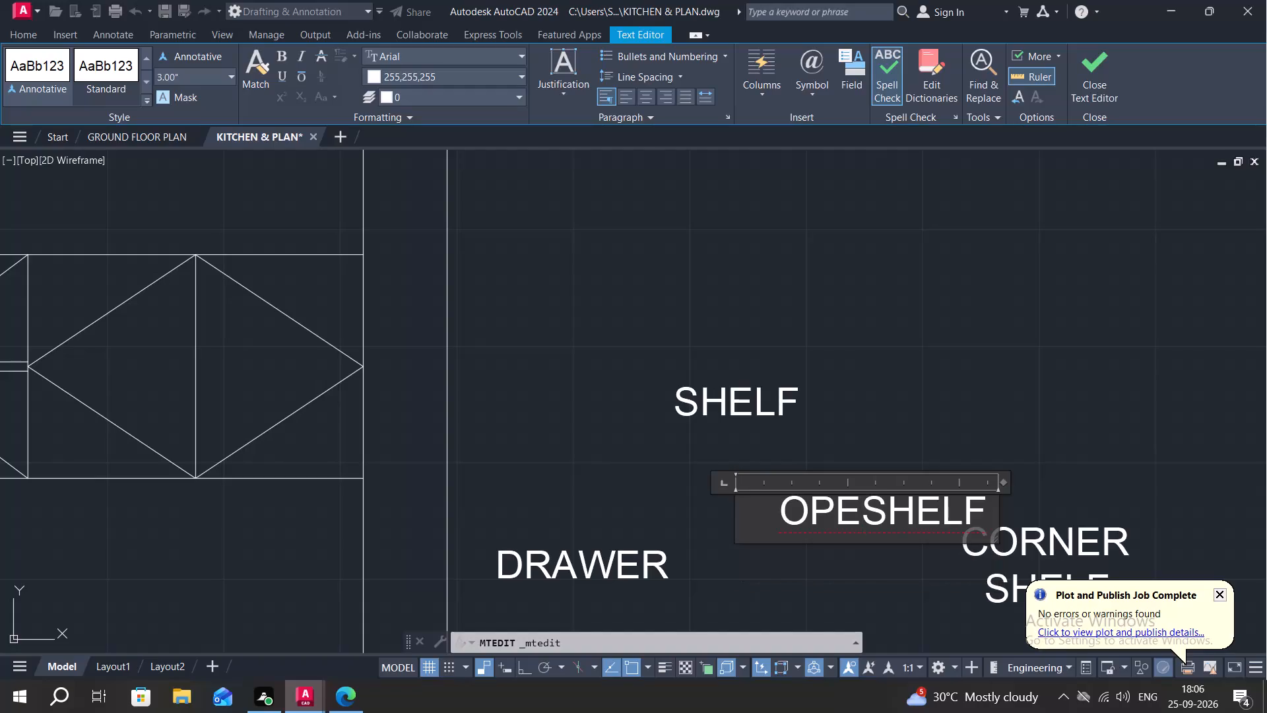
type("N")
key("space")
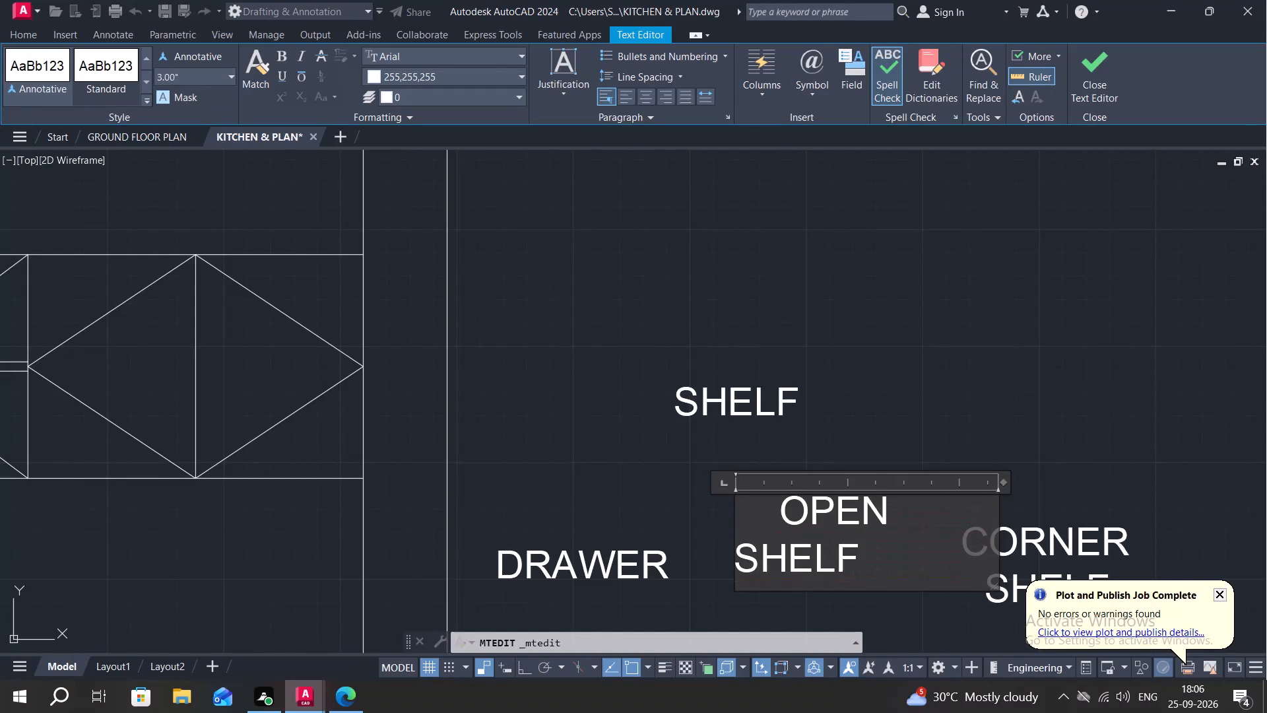
left_click(757, 512)
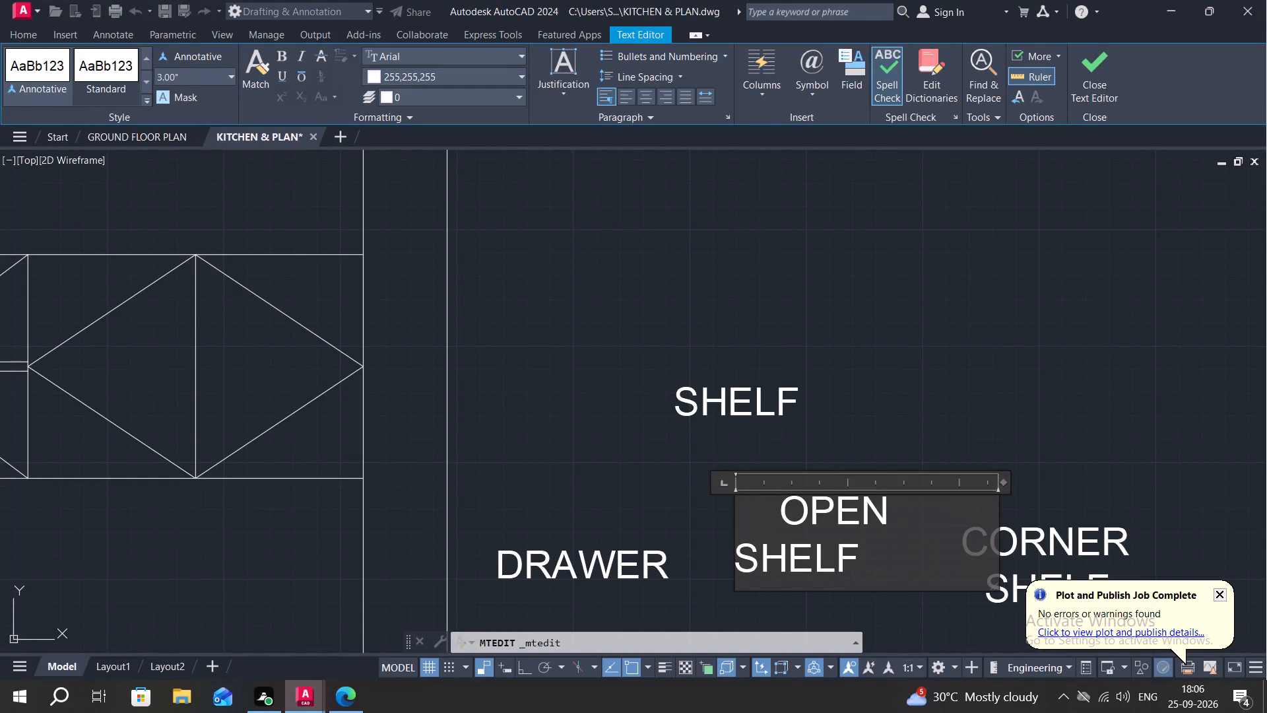
key("BackSpace")
left_click(766, 514)
key("BackSpace")
key("BackSpace")
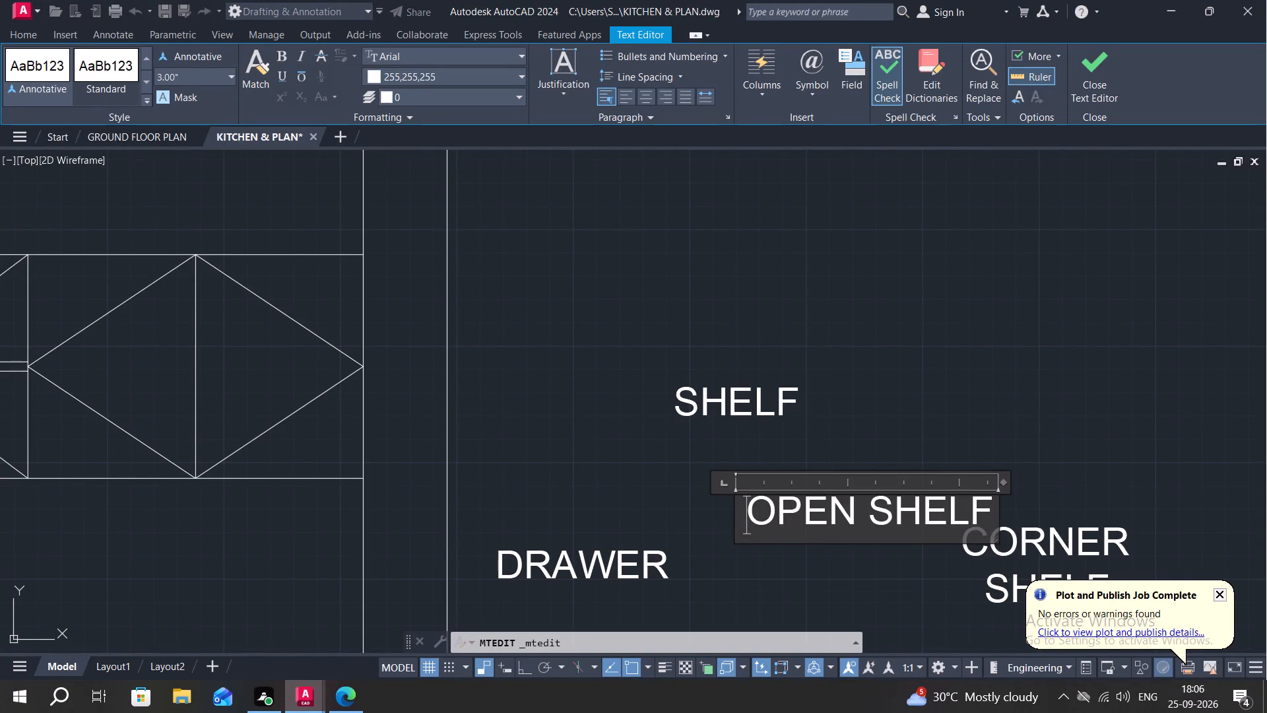
left_click(862, 509)
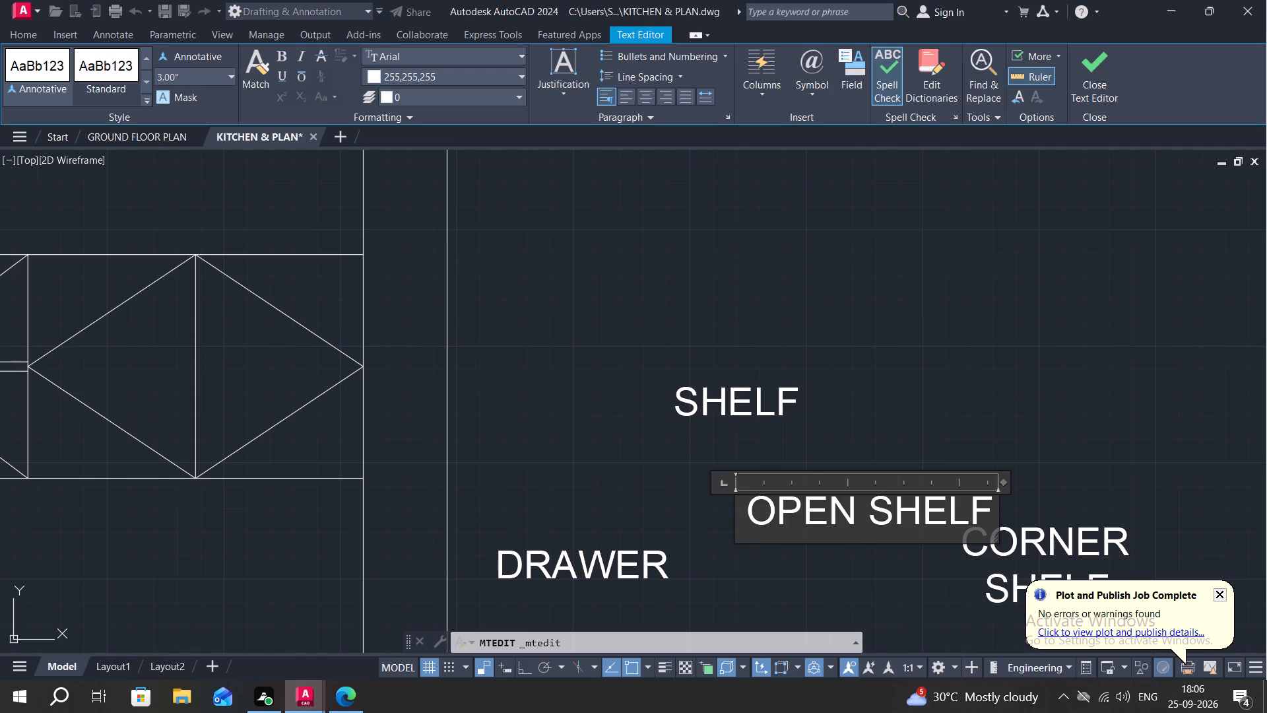
key("Return")
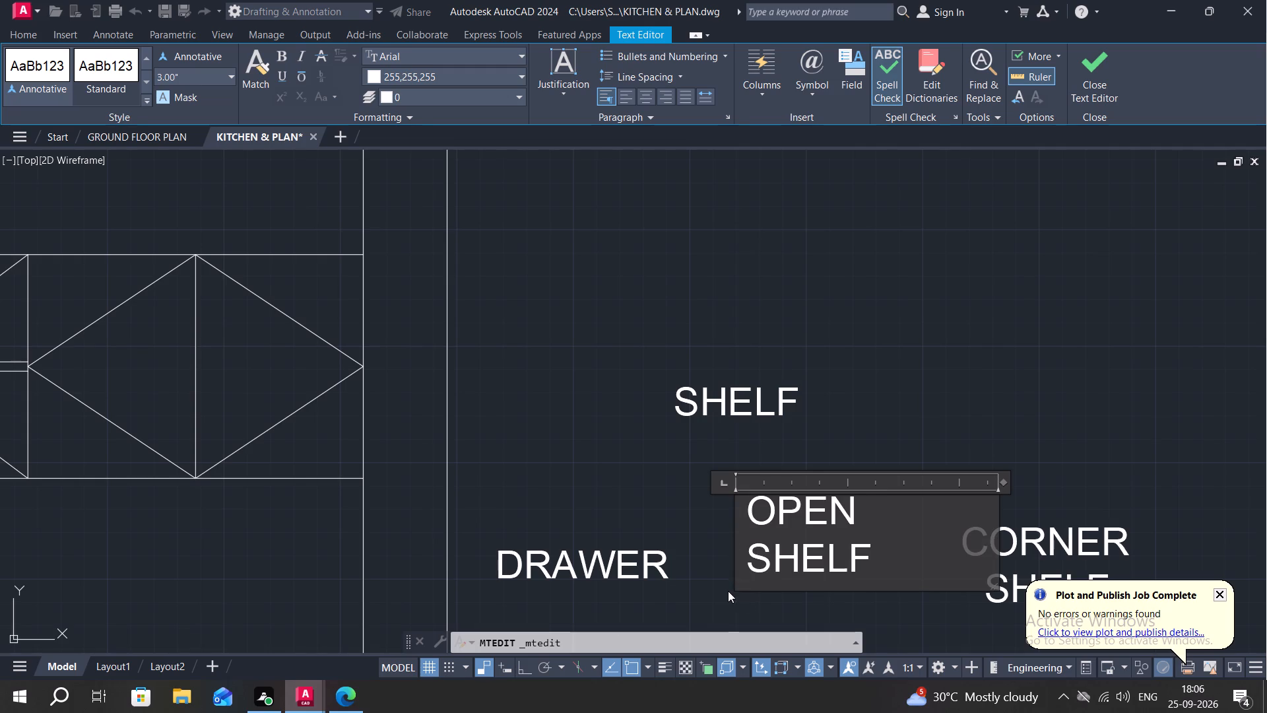
left_click(728, 591)
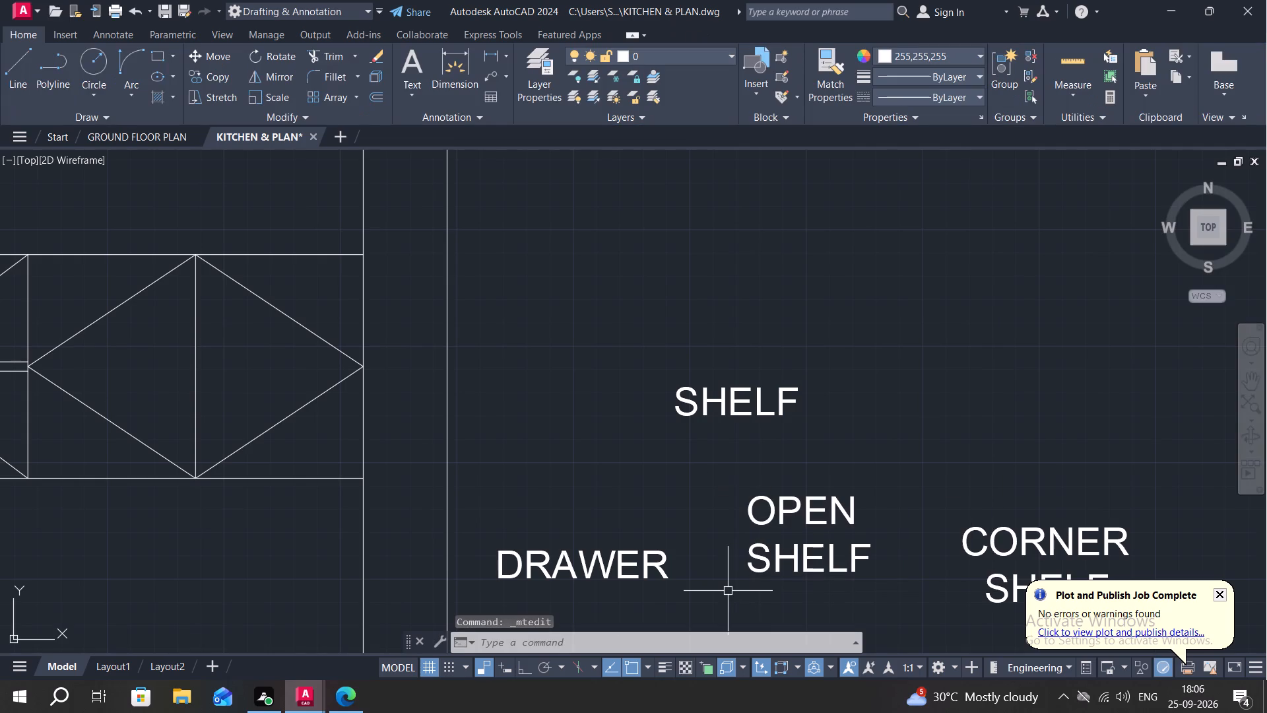
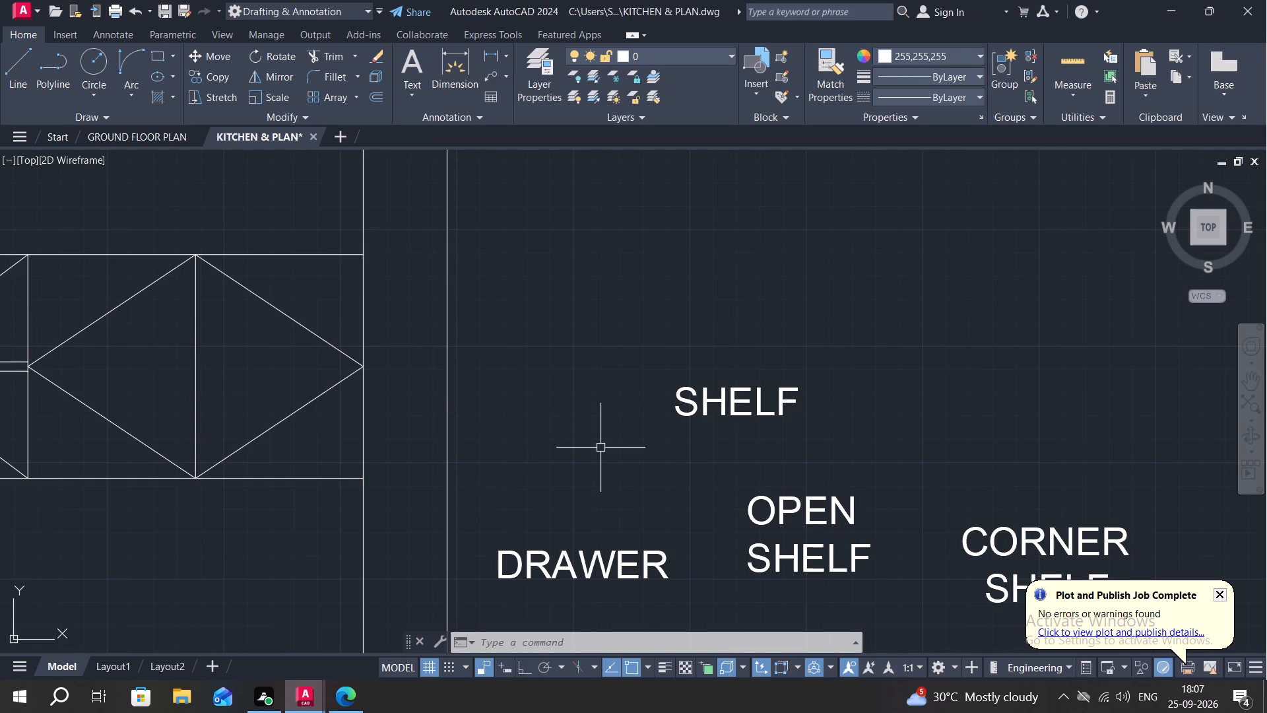
Copy the single-line SHELF label into the empty space diagonally above it, beyond the CORNER SHELF label.
middle_click_drag(592, 448, 623, 282)
scroll(938, 420, "down", 1)
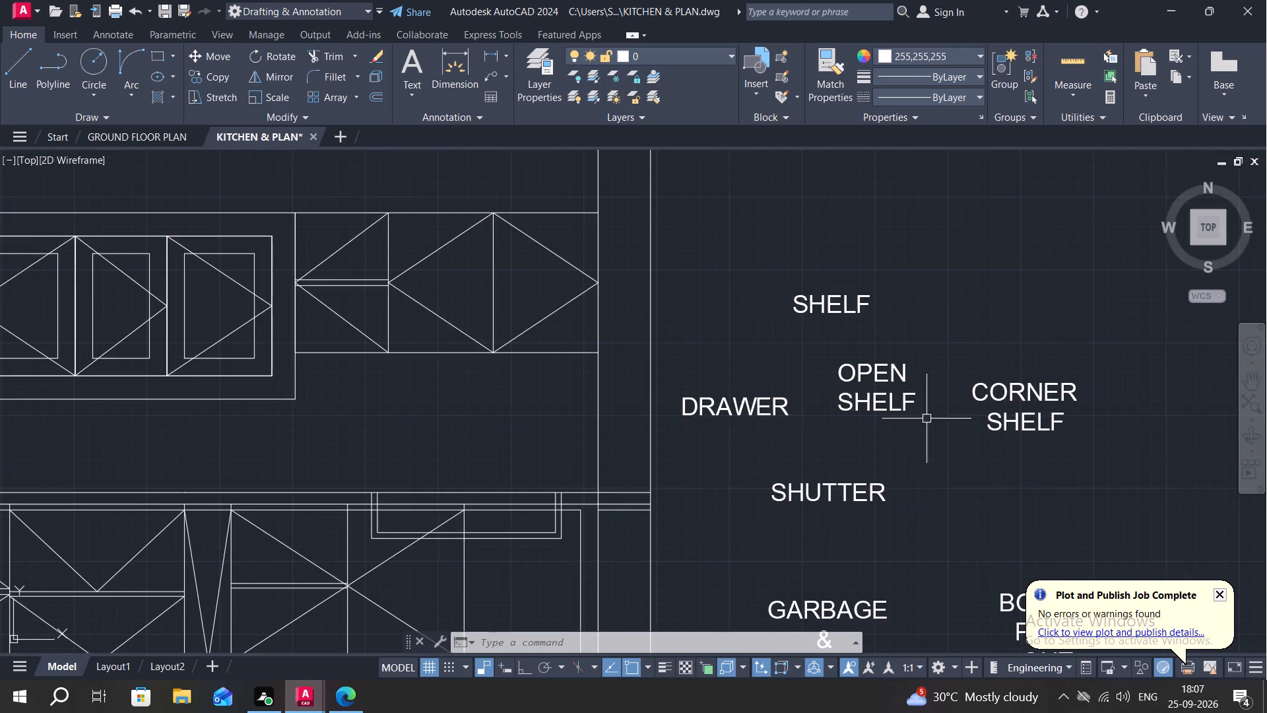
scroll(872, 412, "down", 2)
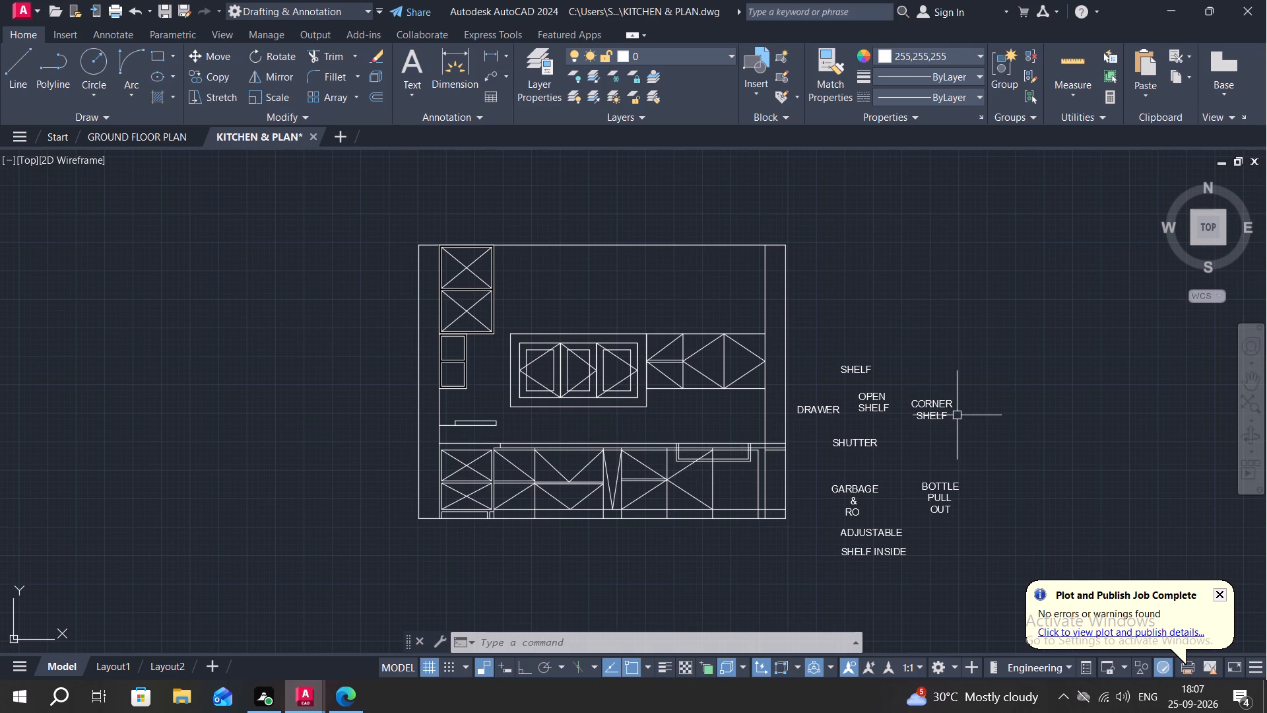
key("c")
type("O")
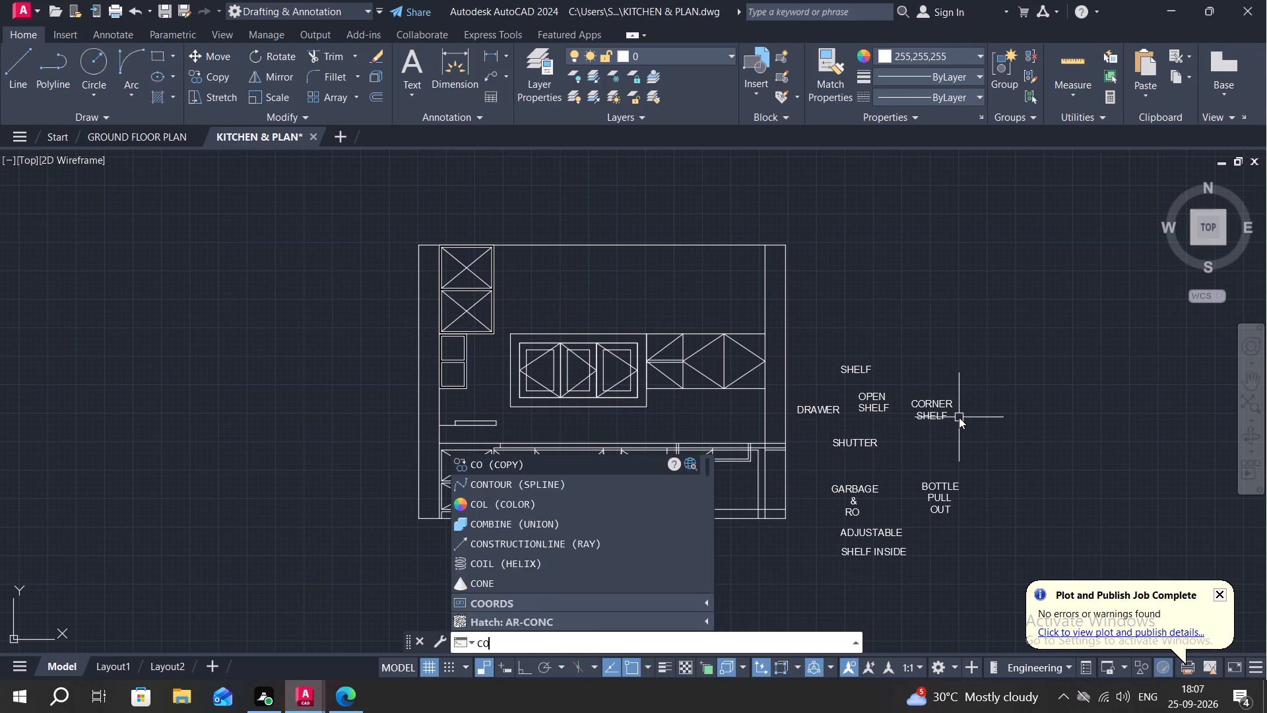
key("space")
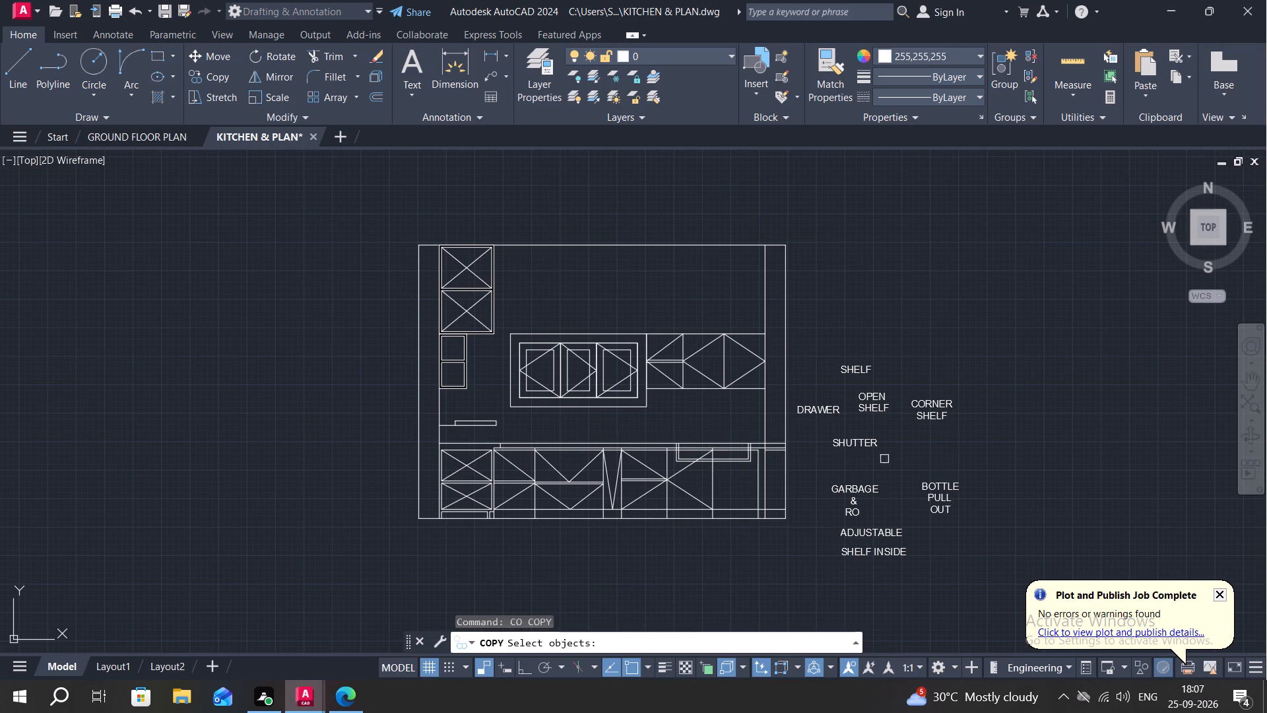
left_click(856, 364)
right_click(855, 365)
left_click(855, 365)
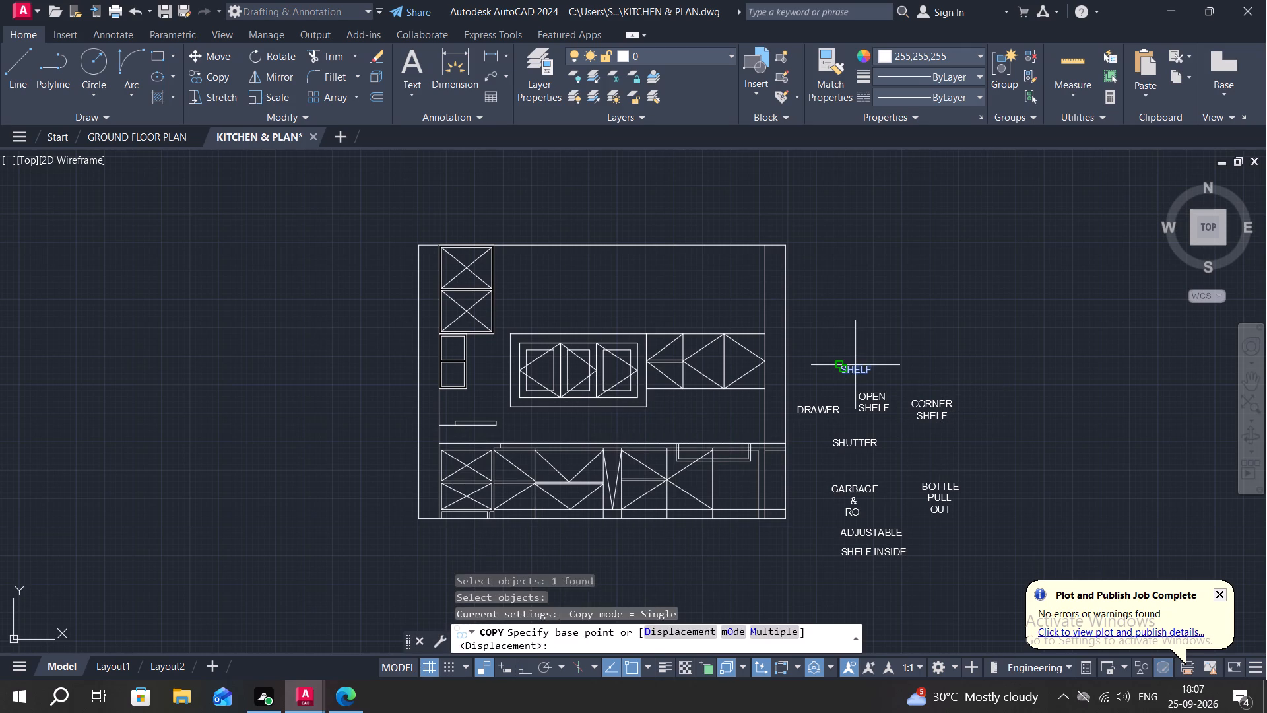
left_click(995, 321)
Replace the text of the new SHELF copy with SINK.
scroll(1010, 323, "up", 3)
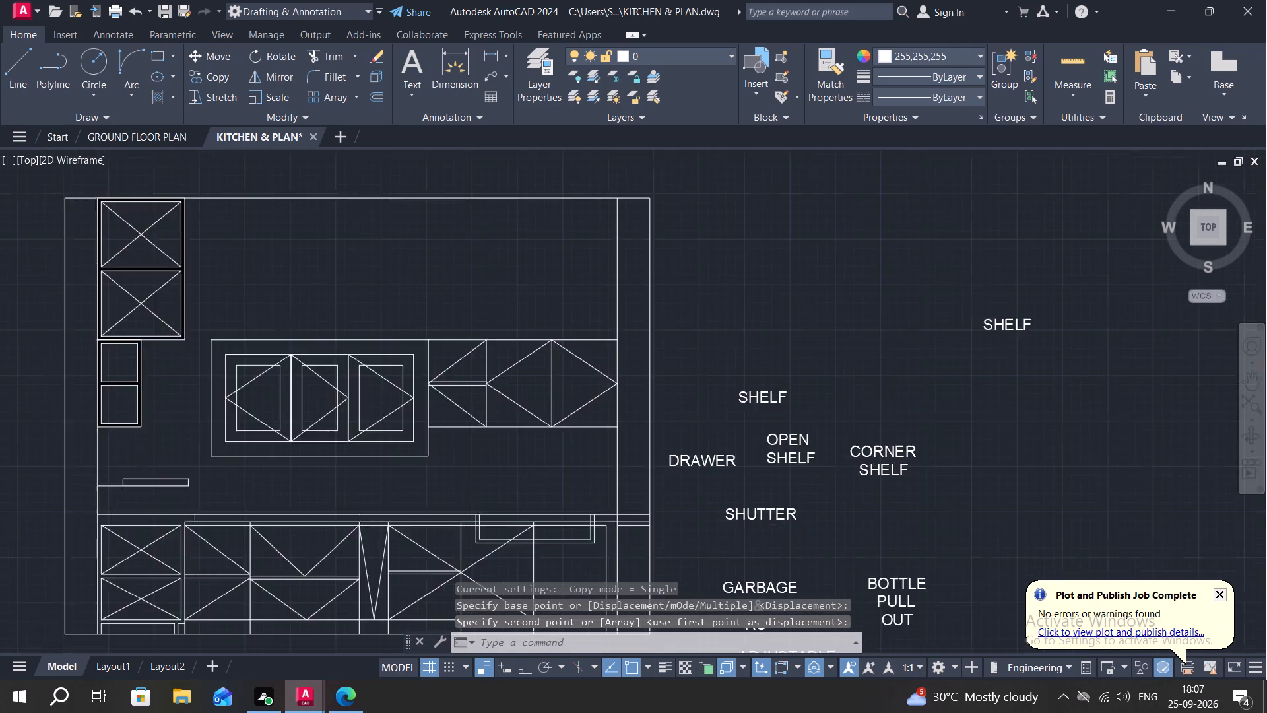
double_click(1022, 325)
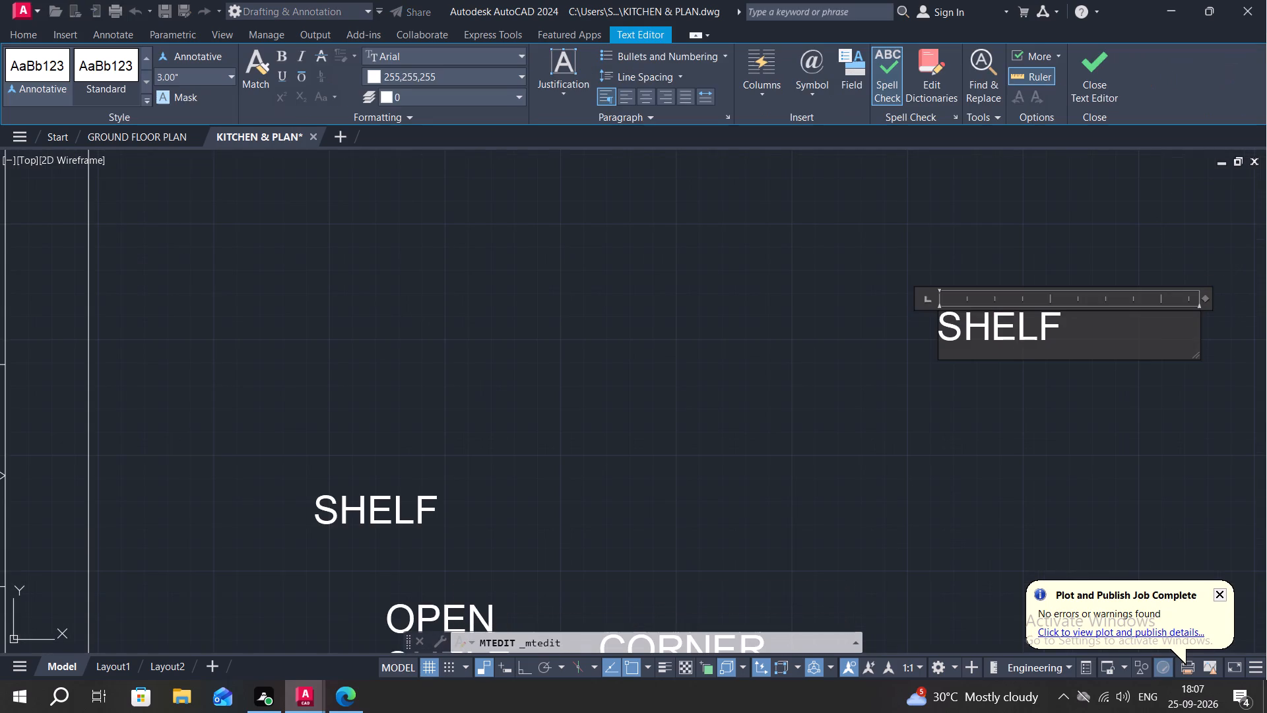
left_click(1077, 333)
key("BackSpace")
key("BackSpace")
key("BackSpace")
key("BackSpace")
key("BackSpace")
key("BackSpace")
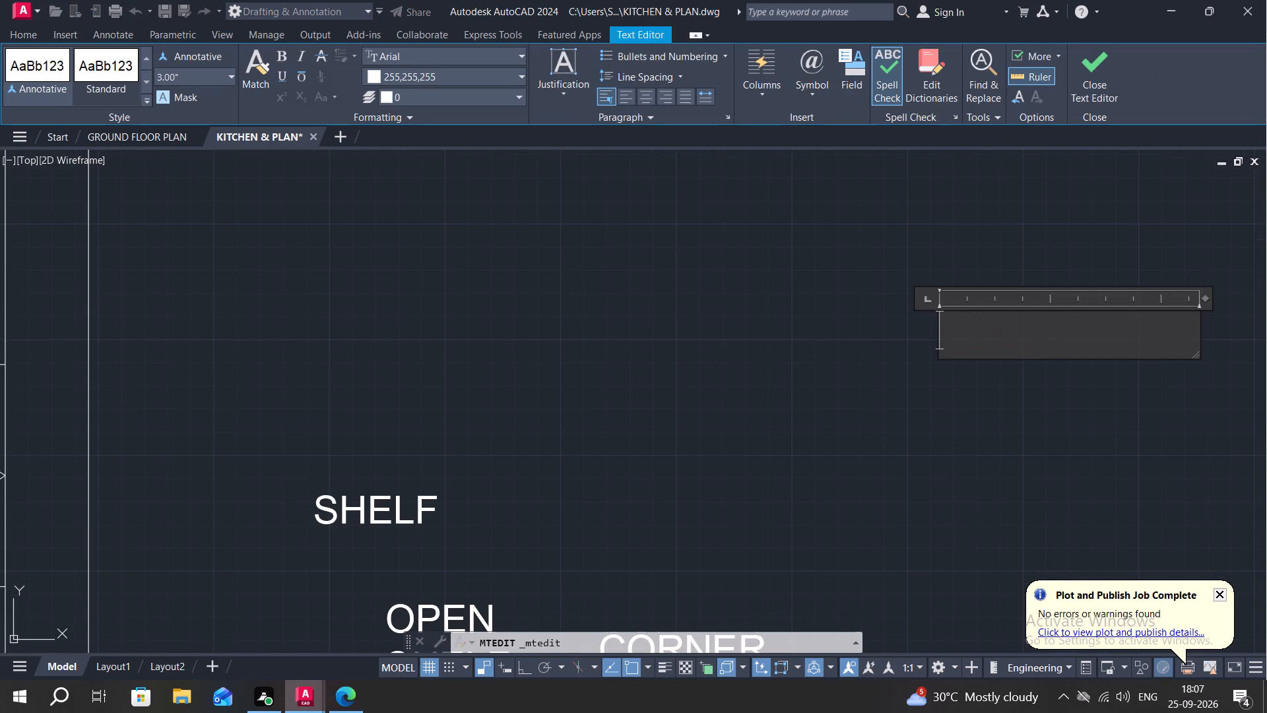
type("SINK")
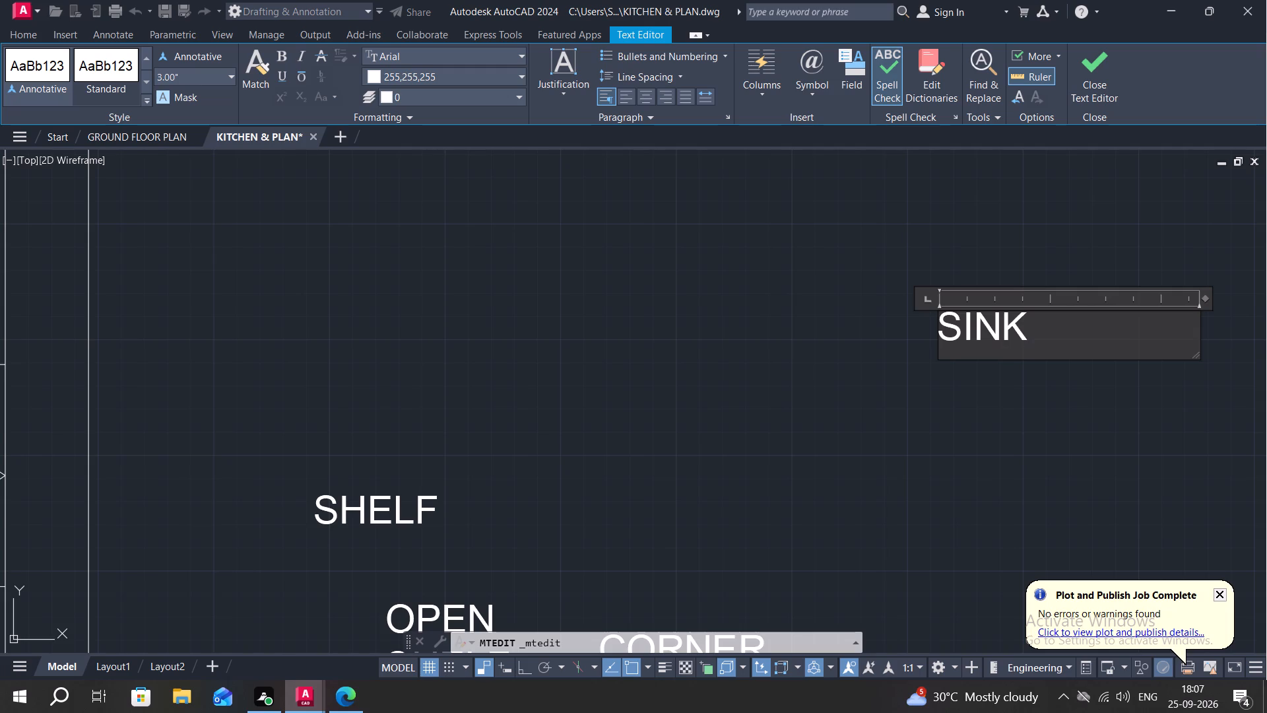
left_click(880, 342)
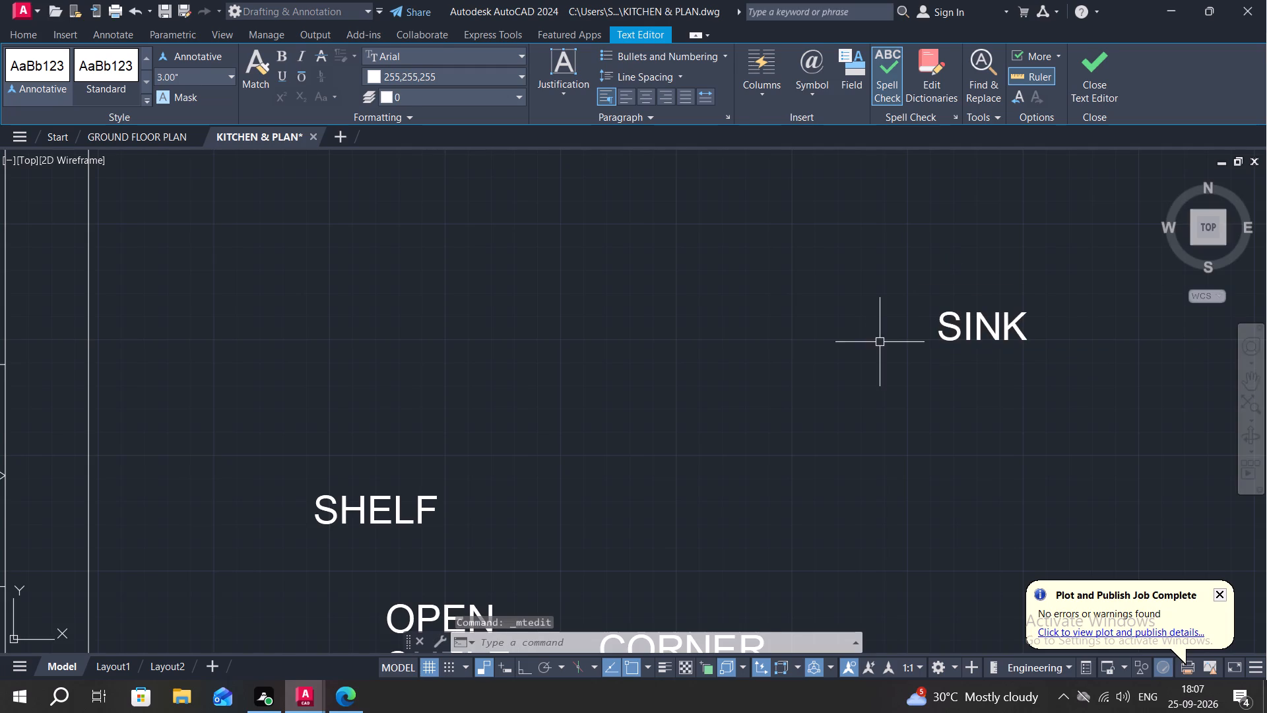
Copy the SHUTTER label into the empty space above the SHELF label, beside the upper cabinets.
scroll(893, 320, "down", 1)
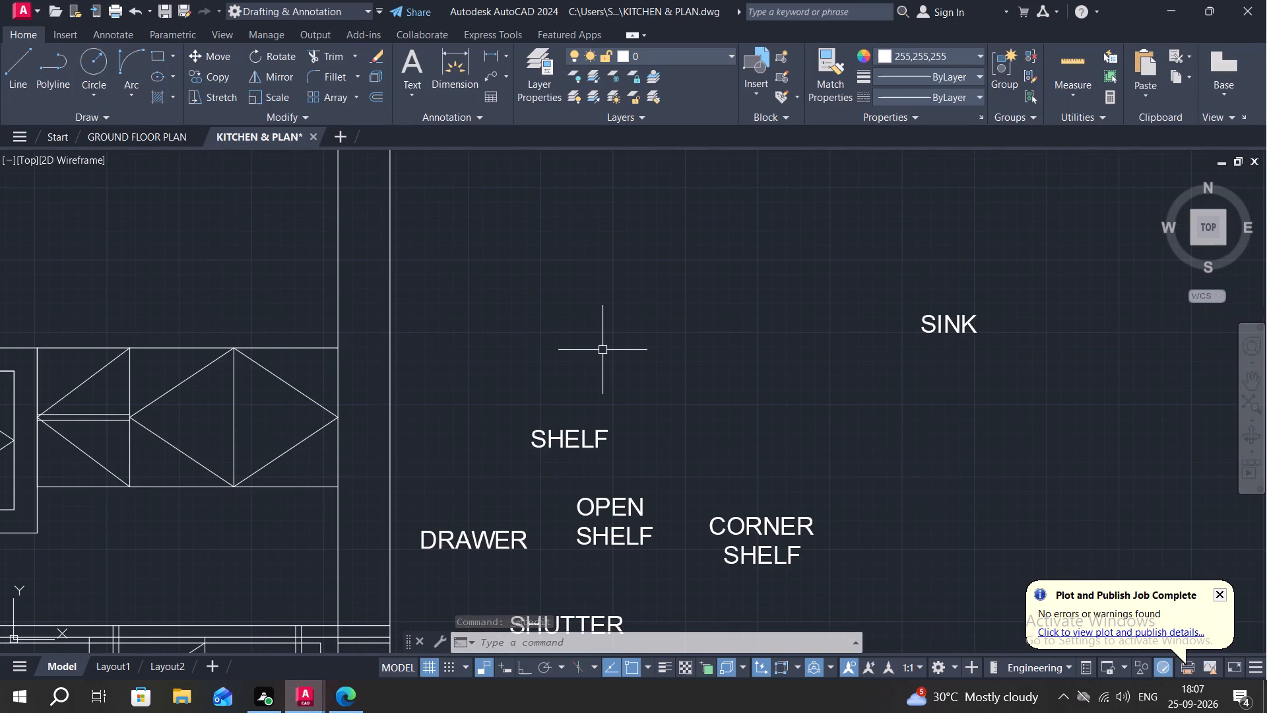
key("c")
type("O")
key("space")
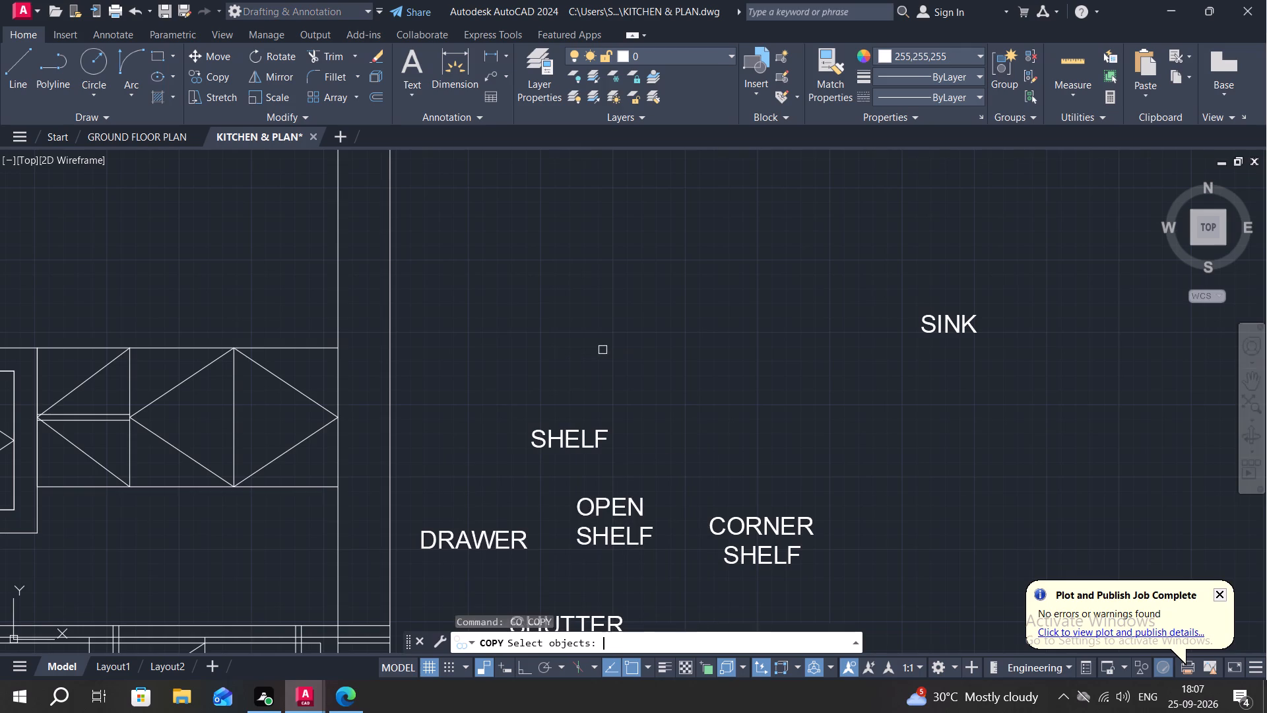
scroll(602, 350, "down", 2)
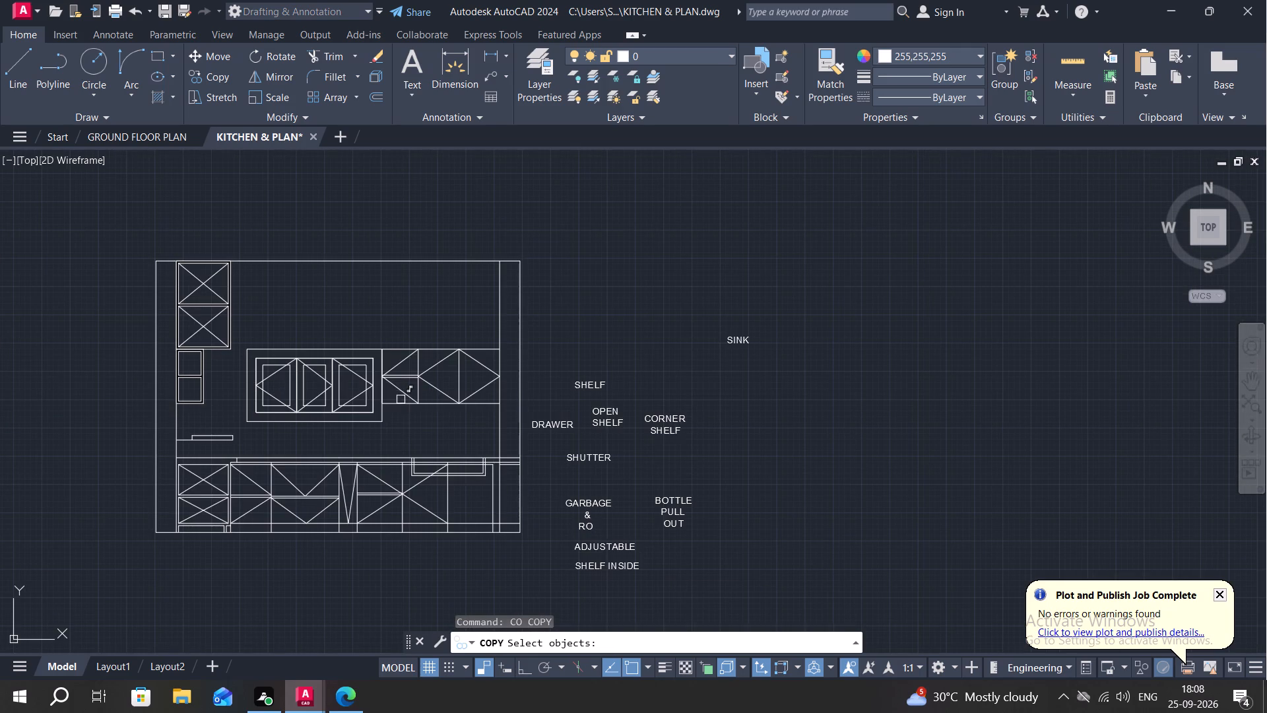
scroll(406, 366, "up", 2)
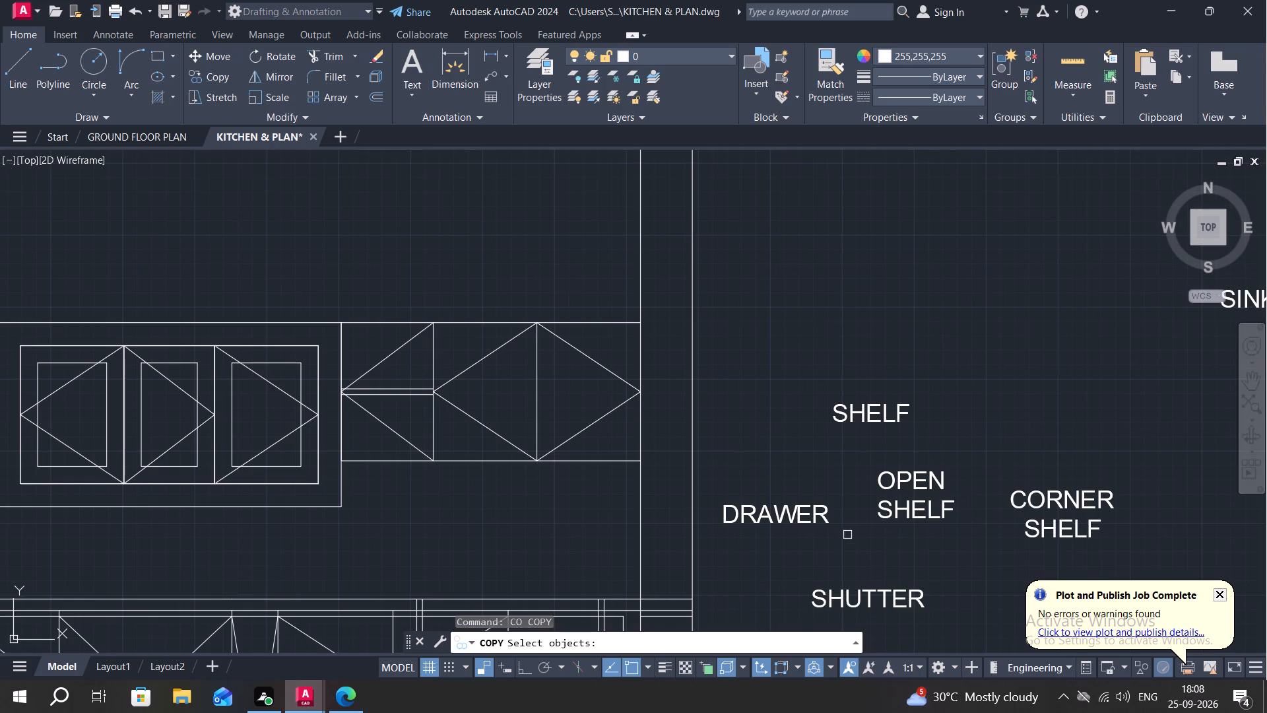
left_click(861, 602)
right_click(859, 603)
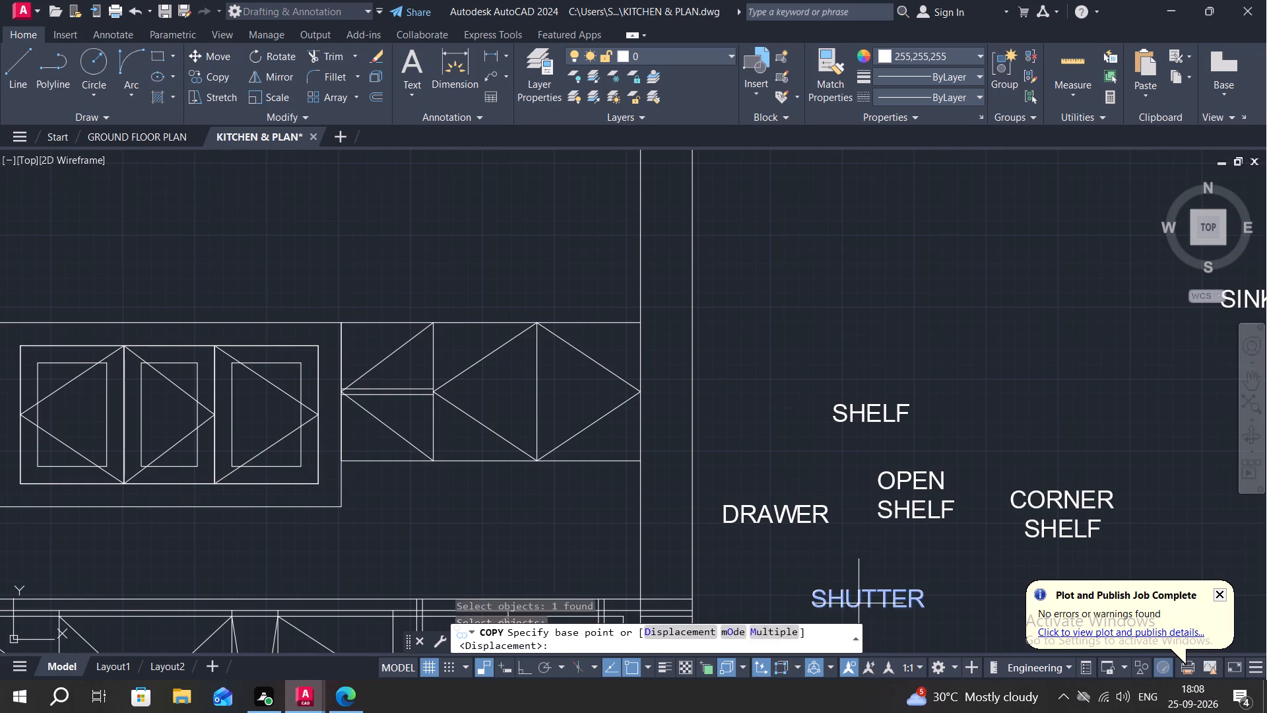
left_click(859, 603)
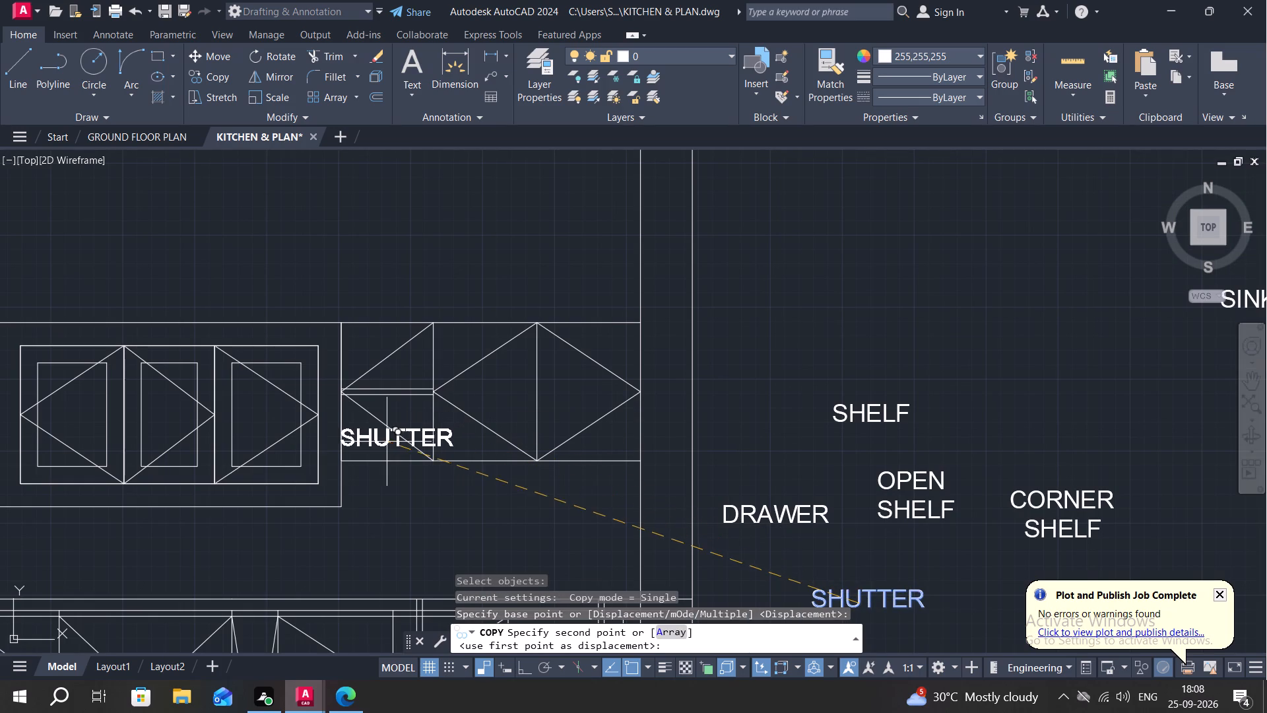
left_click(786, 350)
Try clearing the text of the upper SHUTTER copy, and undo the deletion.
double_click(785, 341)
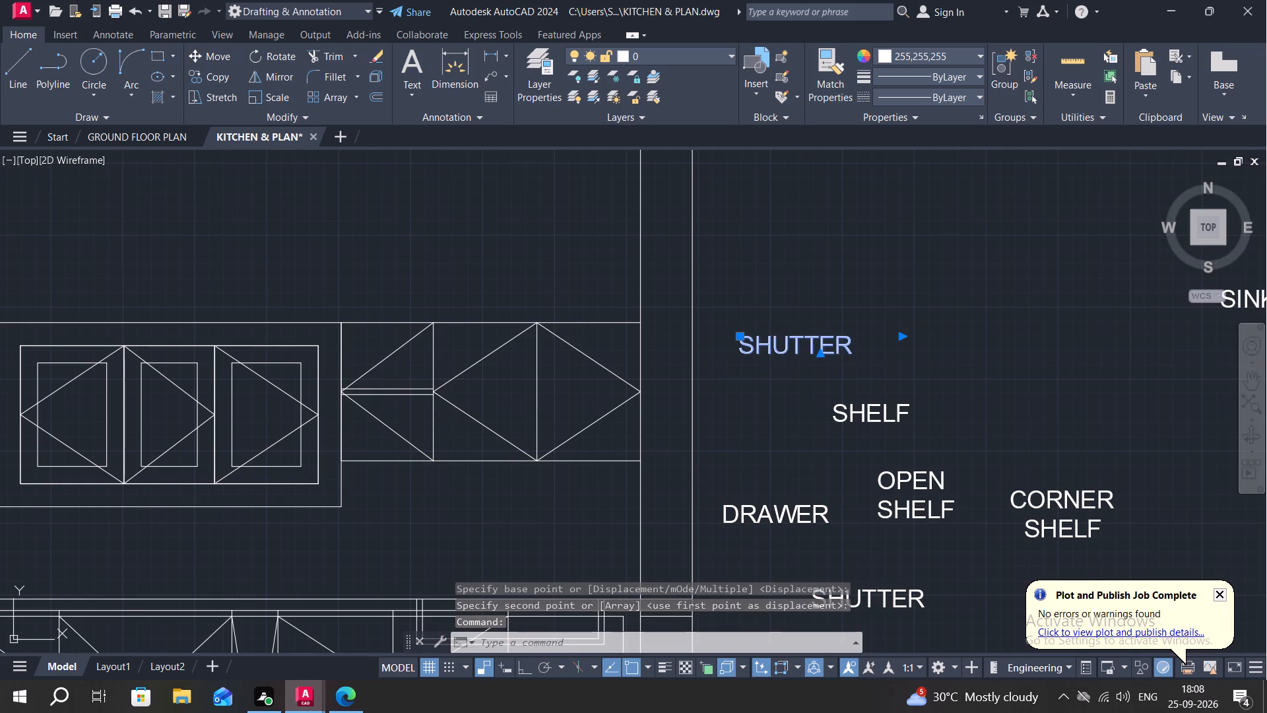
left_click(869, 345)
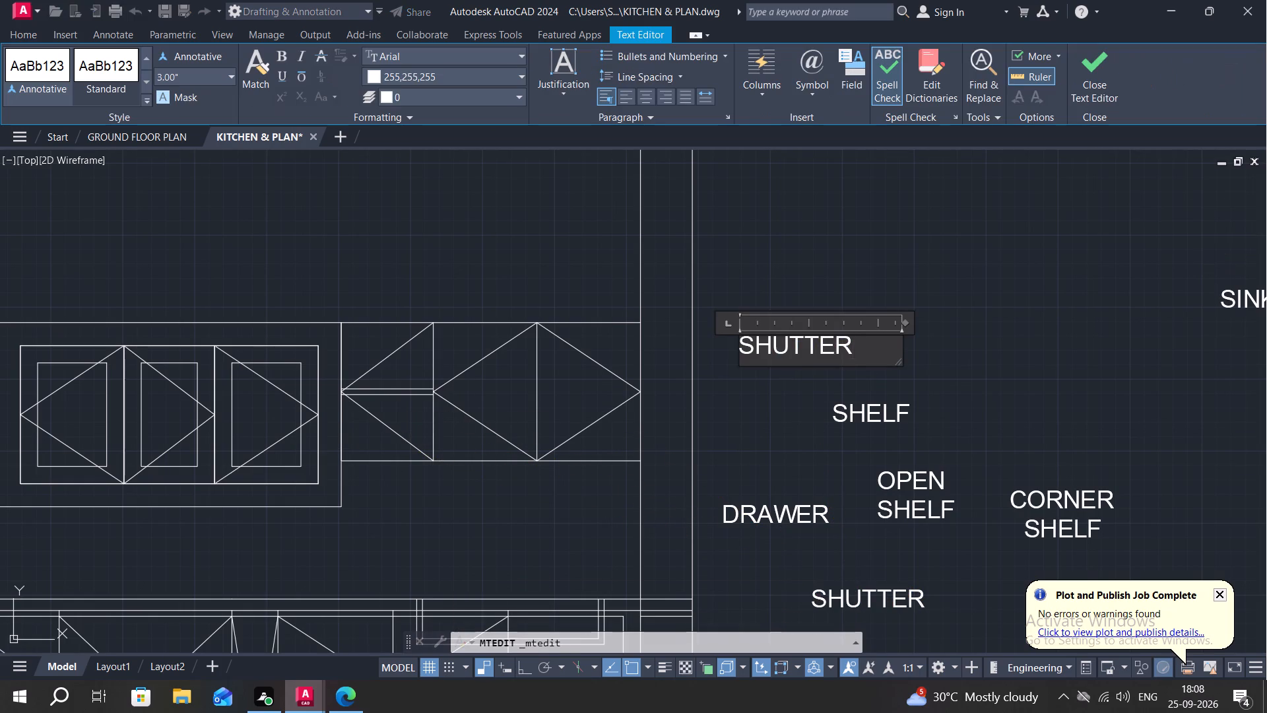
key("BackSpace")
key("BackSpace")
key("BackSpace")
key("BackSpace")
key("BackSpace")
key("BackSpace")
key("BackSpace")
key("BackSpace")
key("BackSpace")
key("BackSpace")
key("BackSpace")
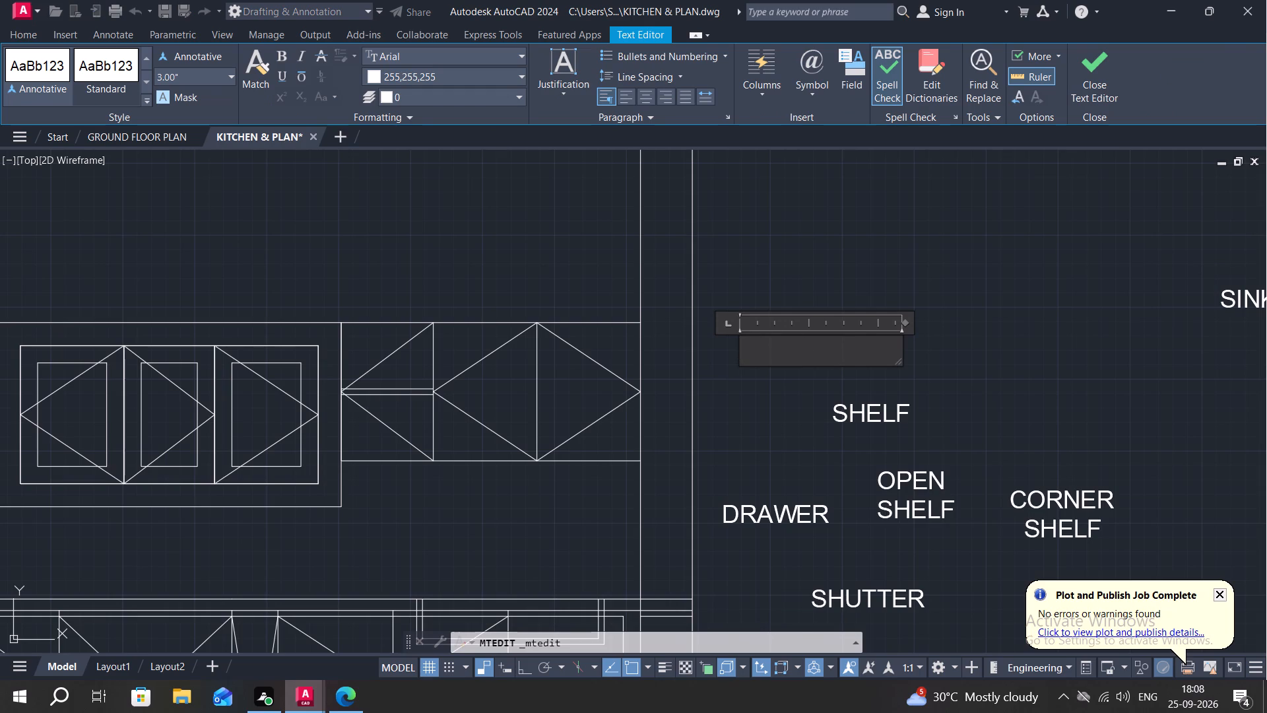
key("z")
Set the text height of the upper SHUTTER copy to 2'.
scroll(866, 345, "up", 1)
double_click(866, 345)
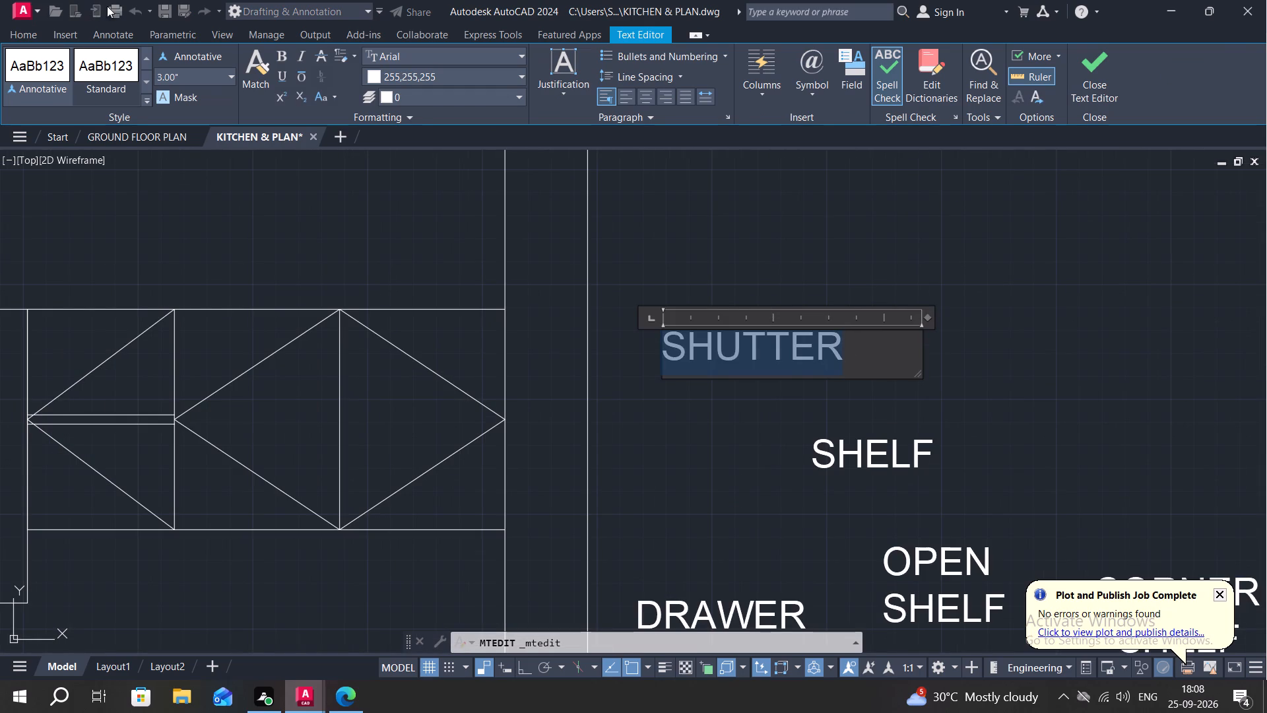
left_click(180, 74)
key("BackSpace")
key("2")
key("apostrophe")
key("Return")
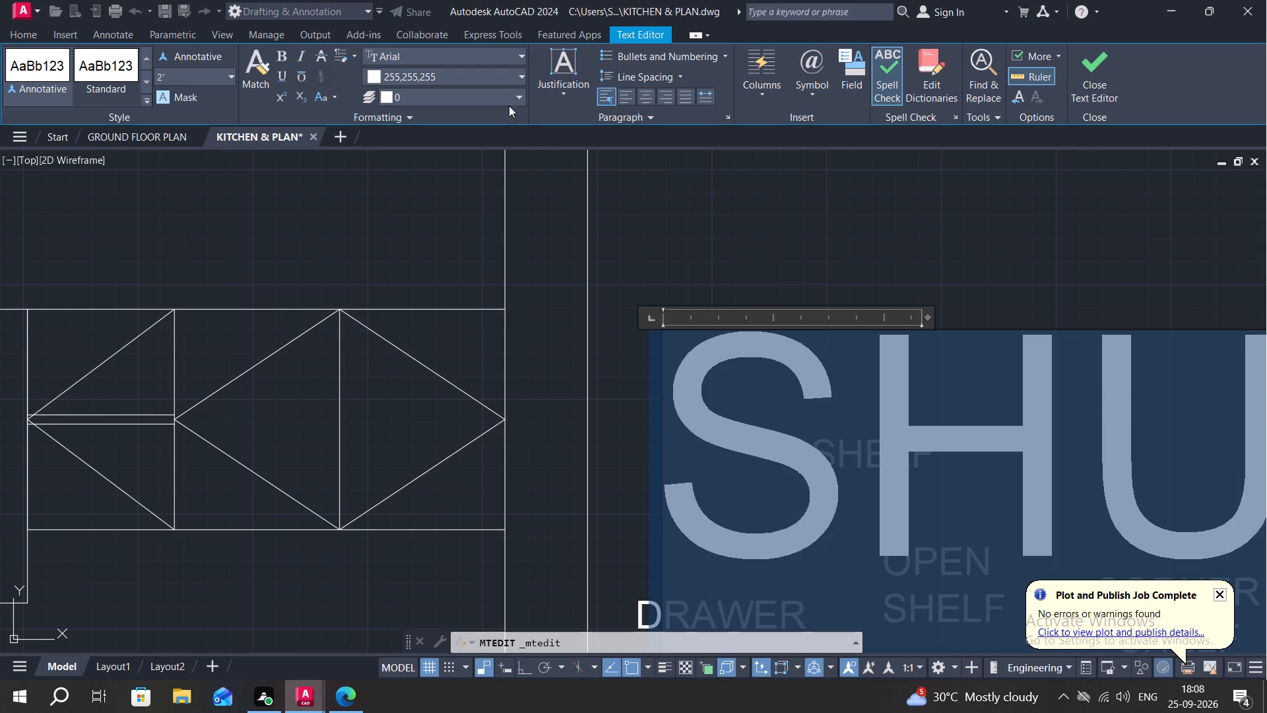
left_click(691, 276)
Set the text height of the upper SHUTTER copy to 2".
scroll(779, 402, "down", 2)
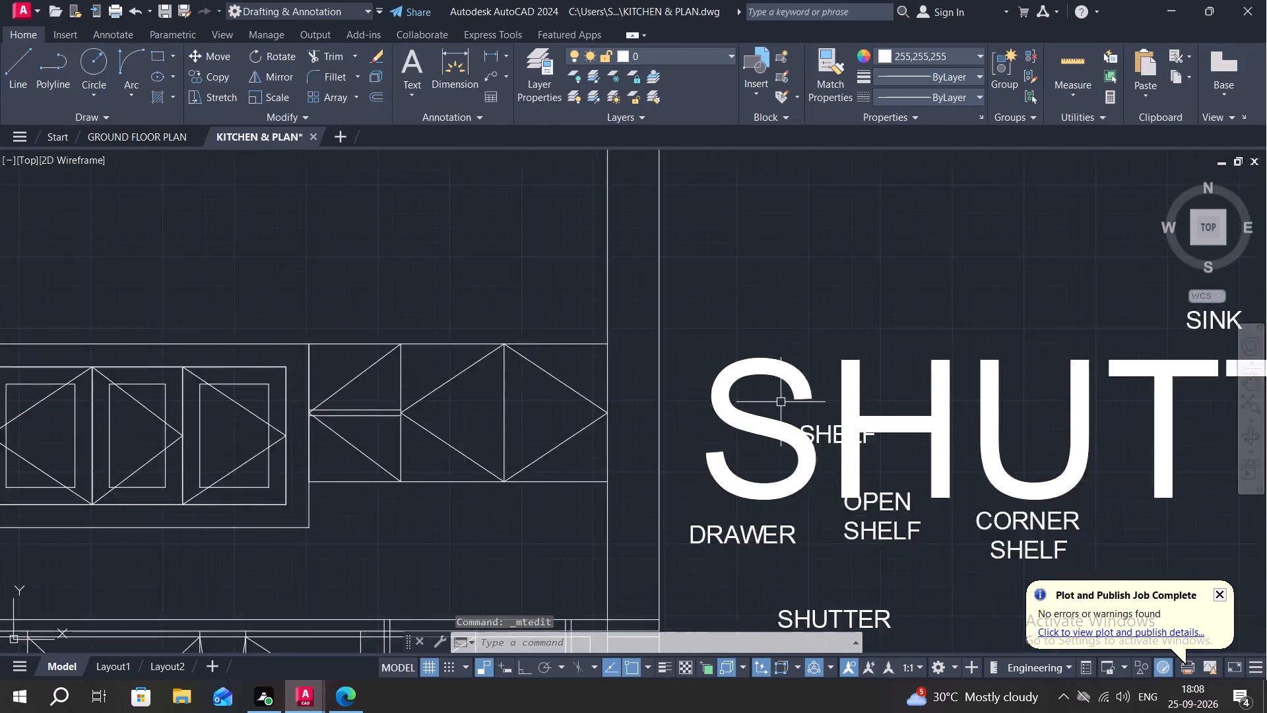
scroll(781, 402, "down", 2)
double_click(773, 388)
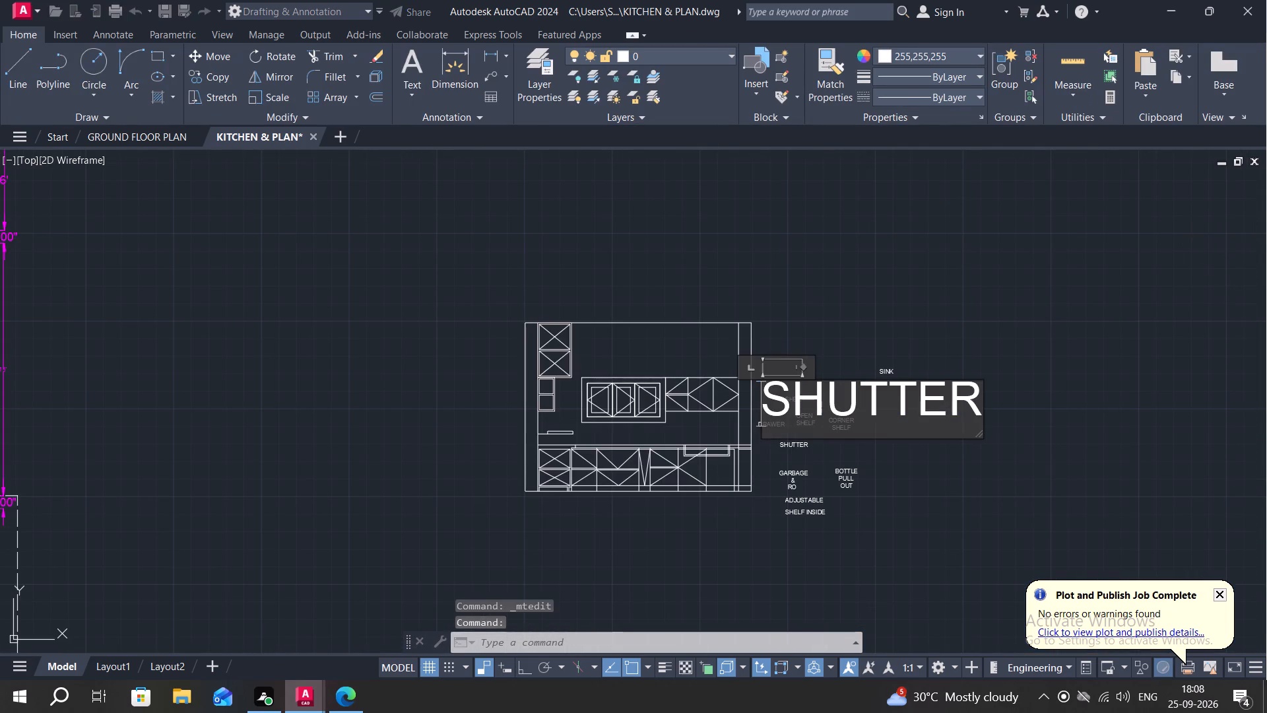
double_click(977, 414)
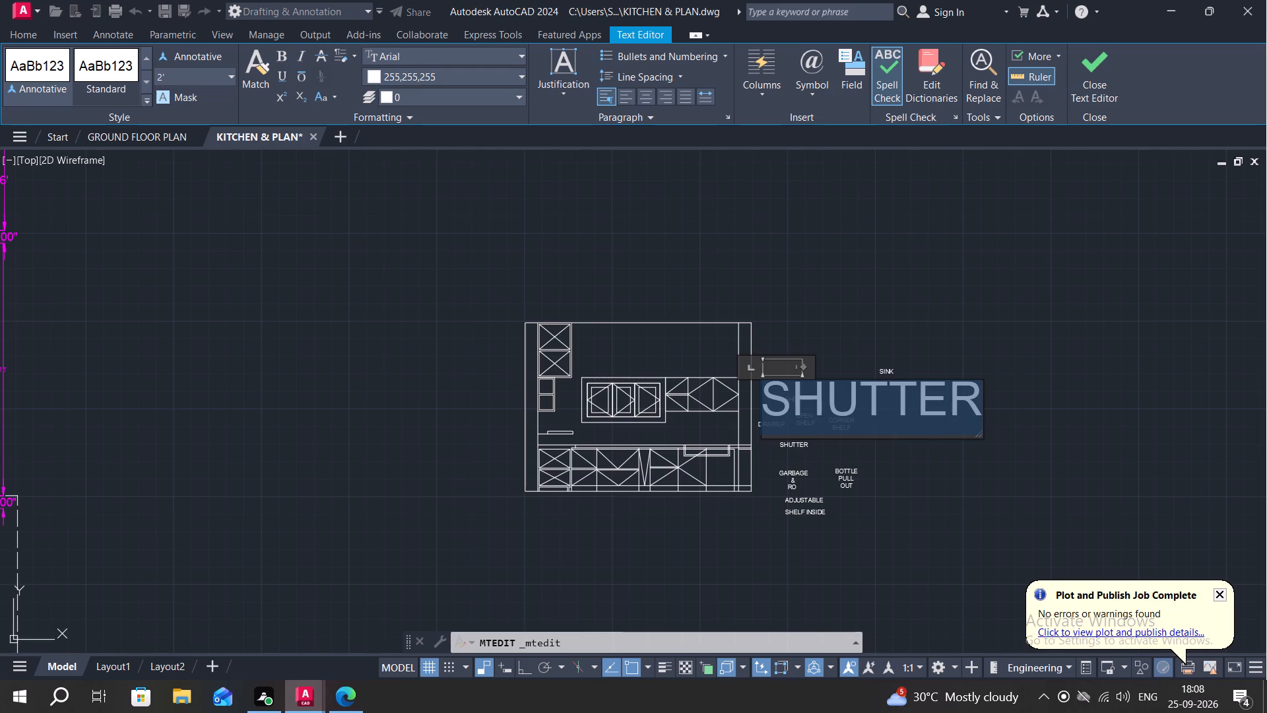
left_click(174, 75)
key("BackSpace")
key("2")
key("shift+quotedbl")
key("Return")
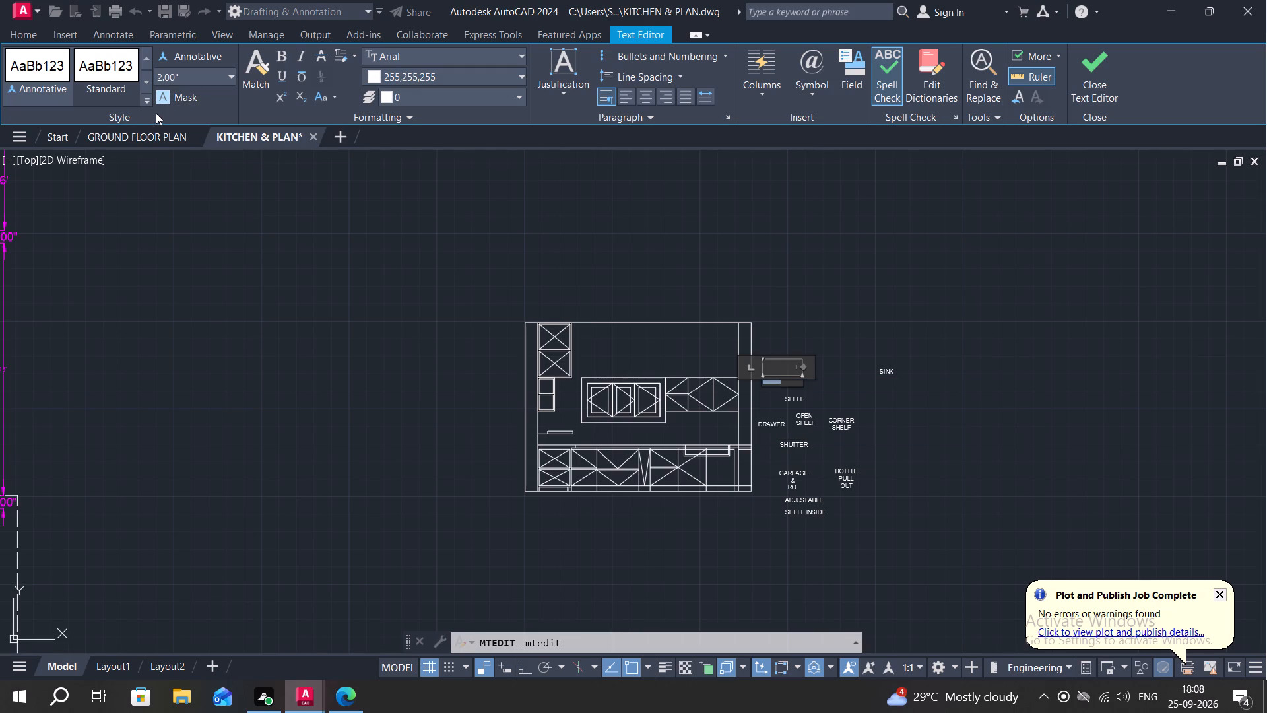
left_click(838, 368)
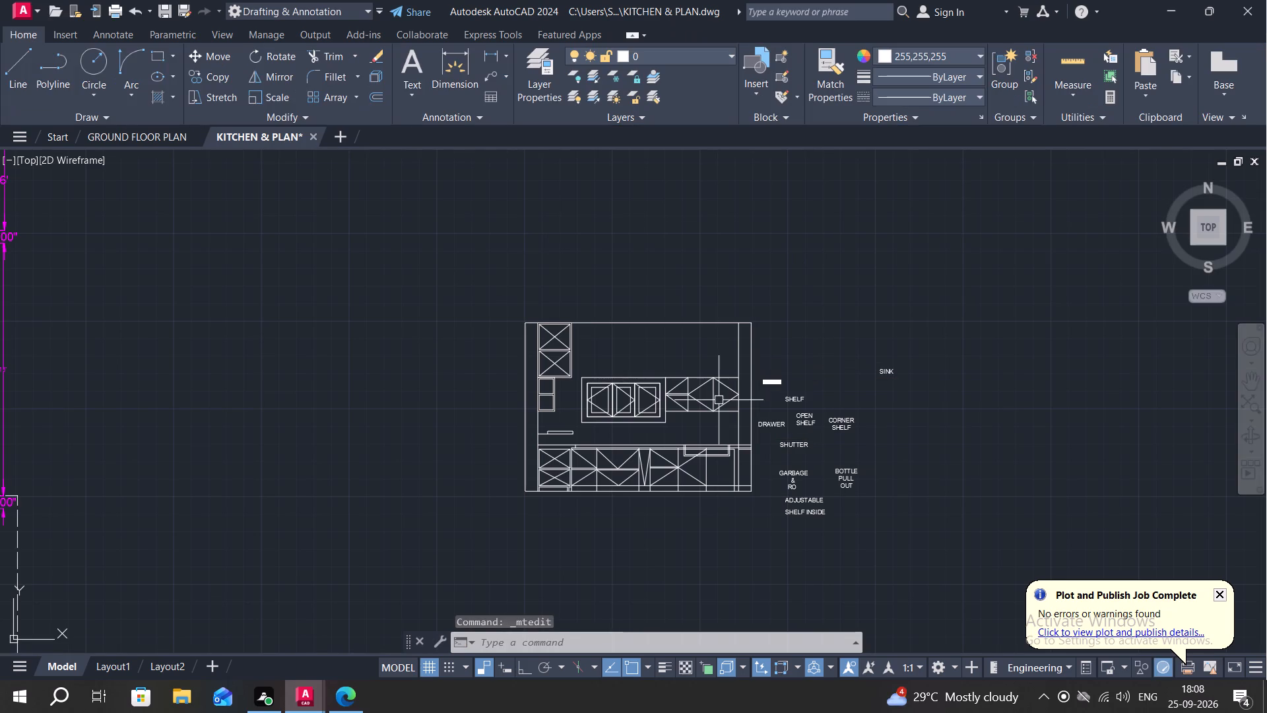
Set the text height of the upper SHUTTER copy to 1.6".
scroll(765, 386, "up", 3)
double_click(767, 366)
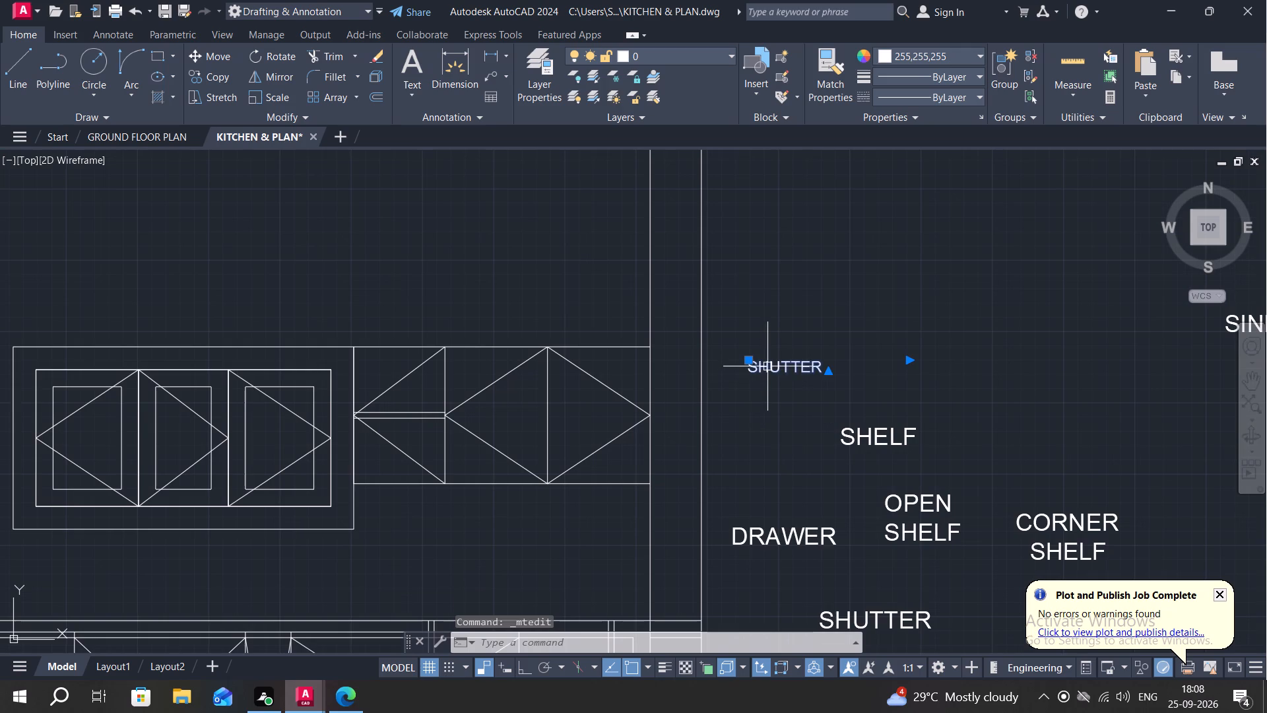
double_click(822, 369)
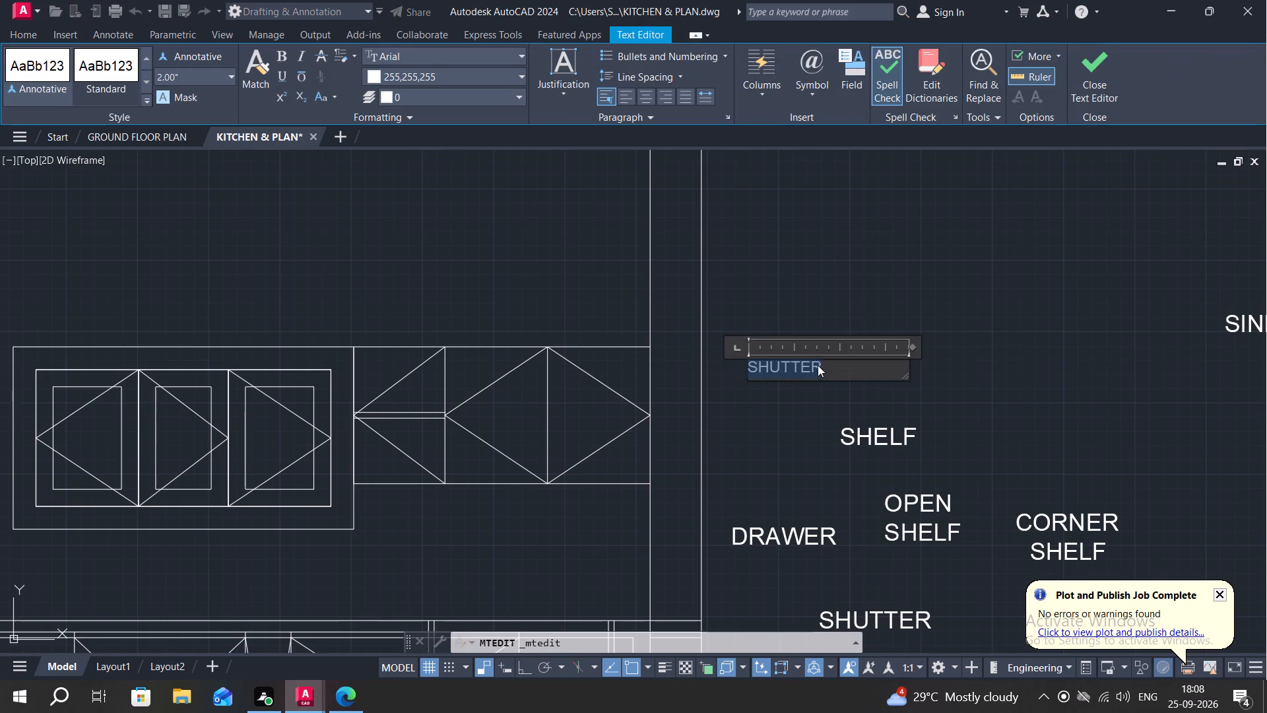
left_click(200, 77)
key("BackSpace")
key("1")
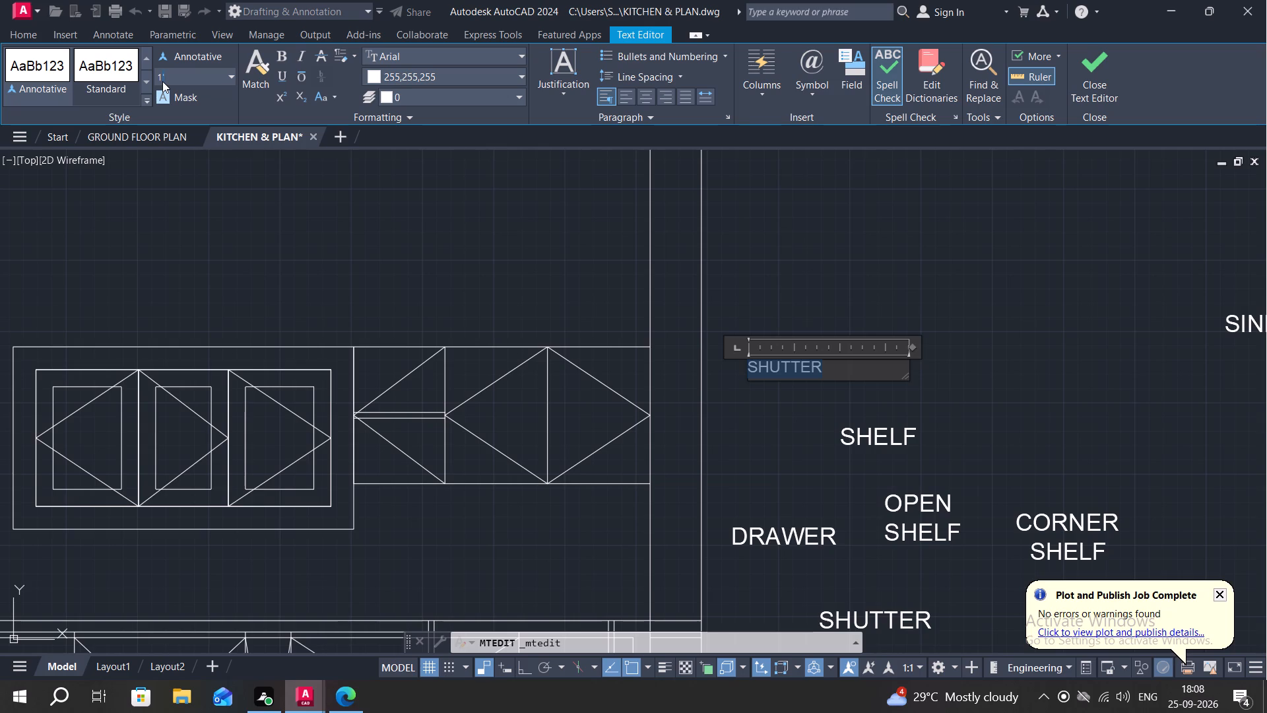
key("period")
type("6\"")
key("Return")
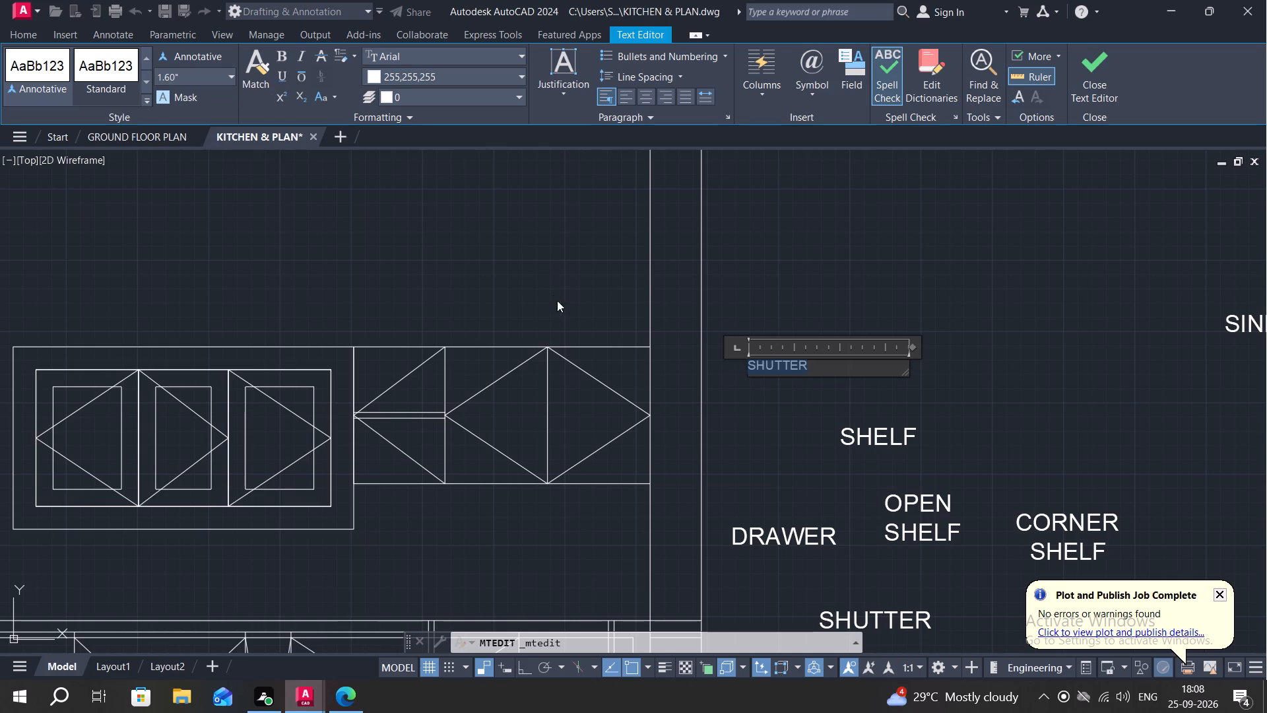
Replace the upper label's text with SHUTTER on its second line and set the text height to 1".
key("Return")
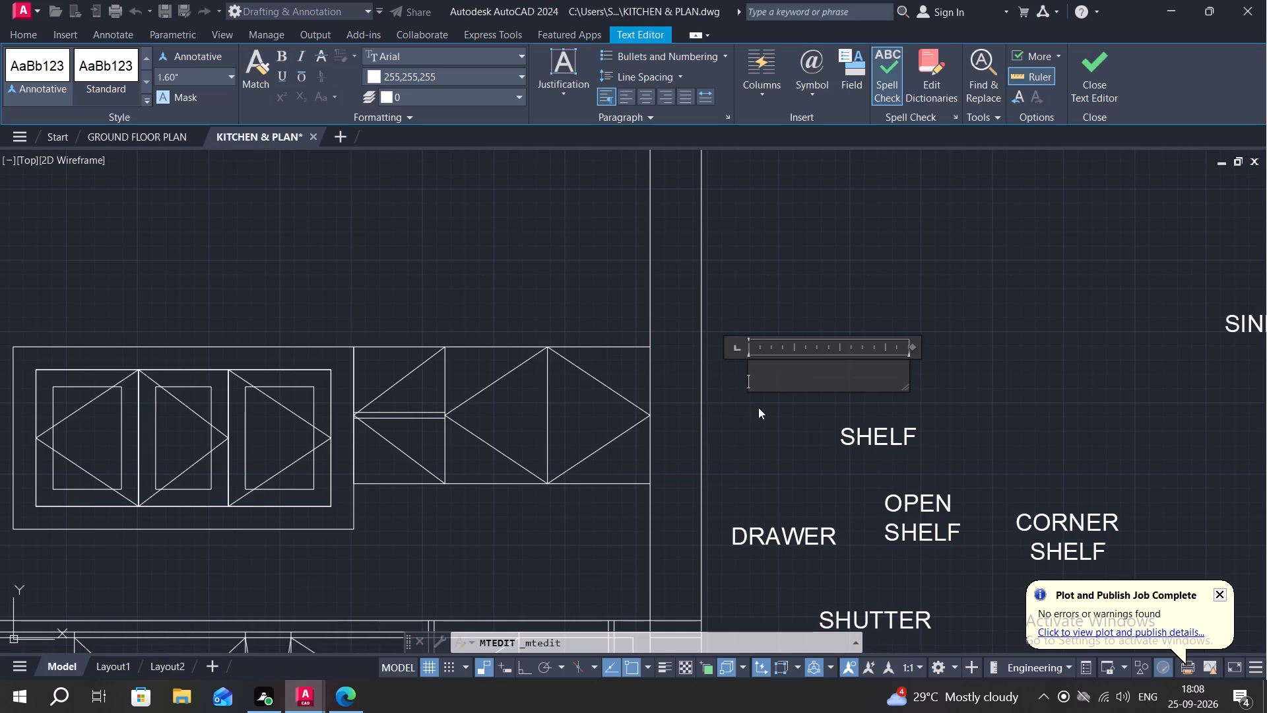
type("SHUTTER")
left_click(195, 75)
key("BackSpace")
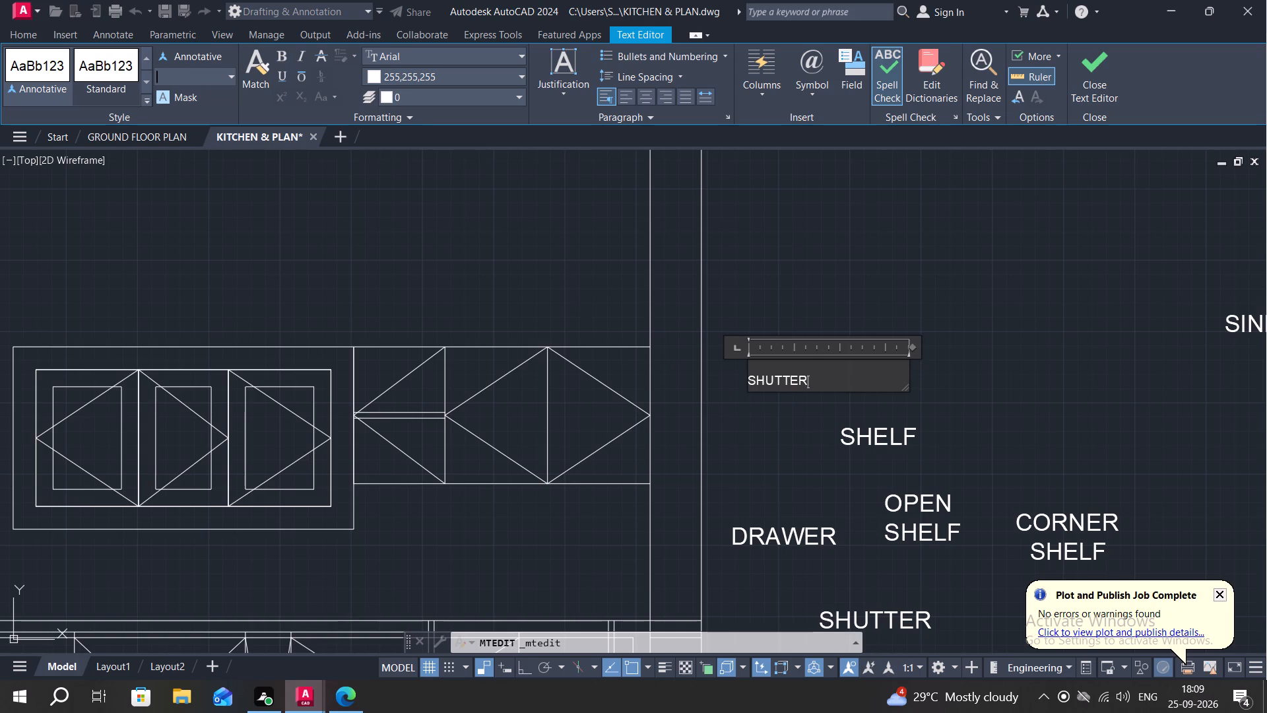
key("1")
key("shift+quotedbl")
key("Return")
left_click(787, 423)
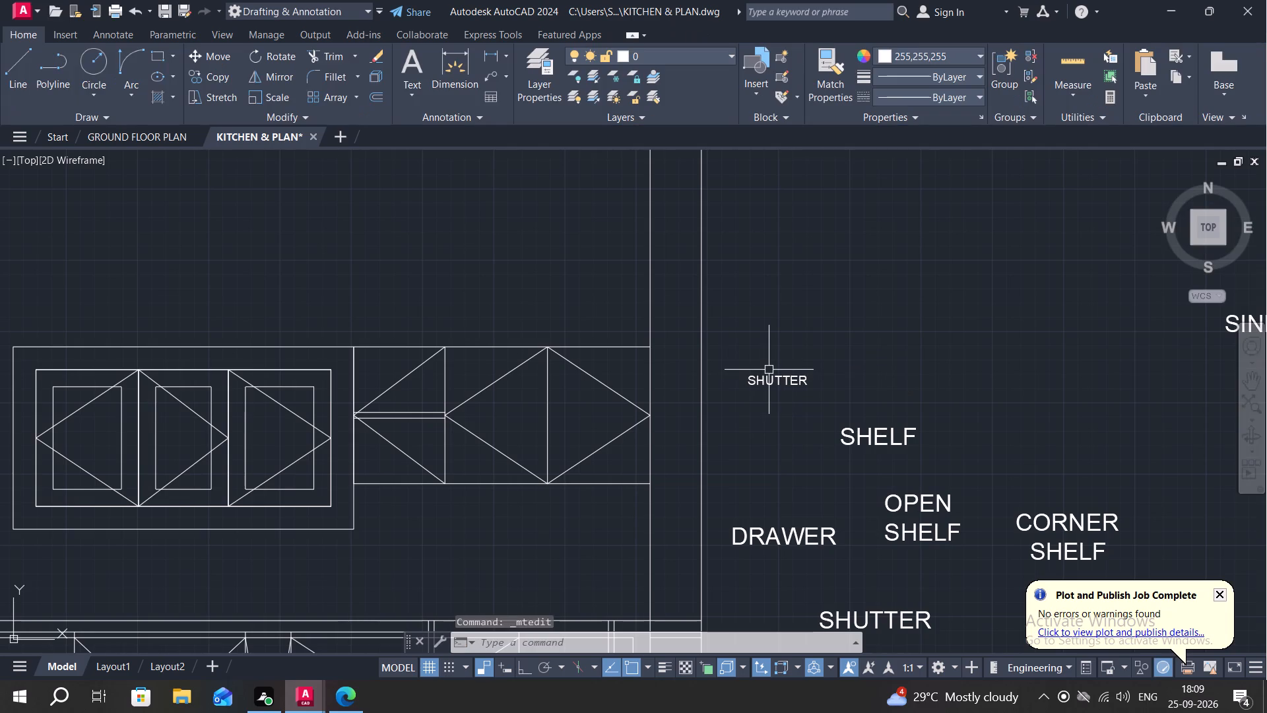
Copy the small SHUTTER label into the lower part of the narrow, divided shutter unit in the upper cabinet row.
type("CO")
key("space")
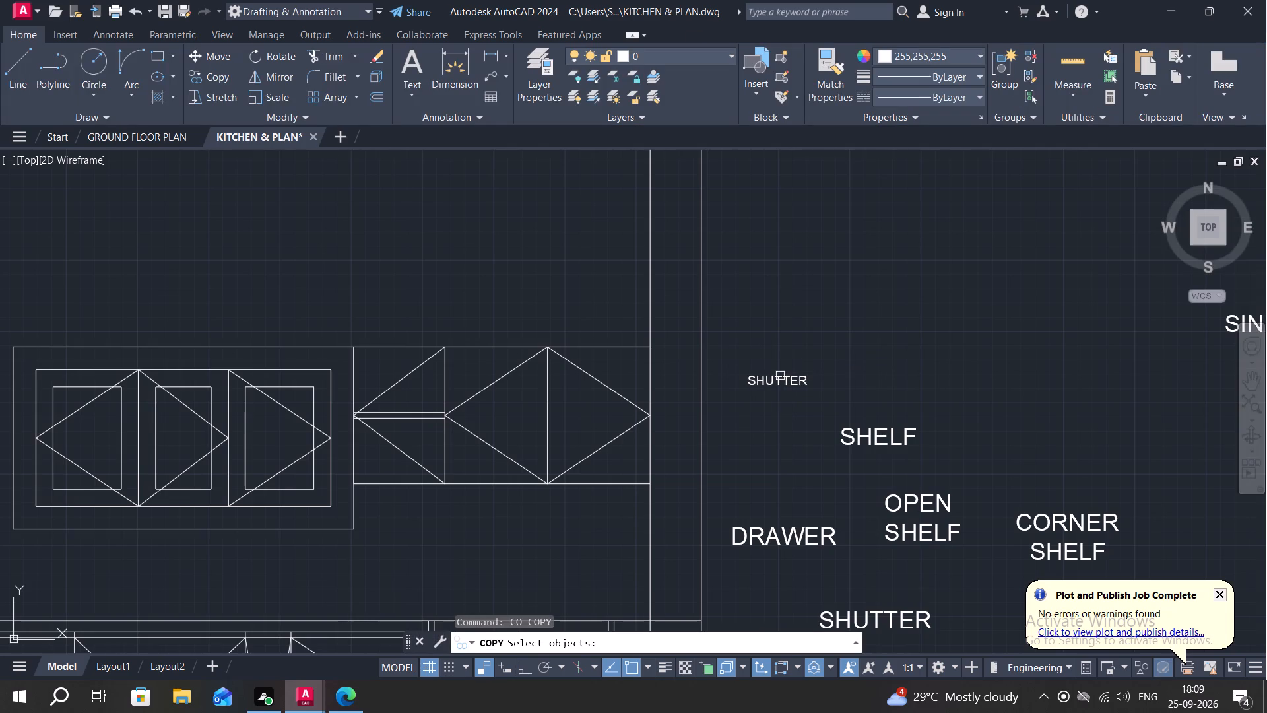
left_click(780, 376)
right_click(780, 377)
left_click(780, 377)
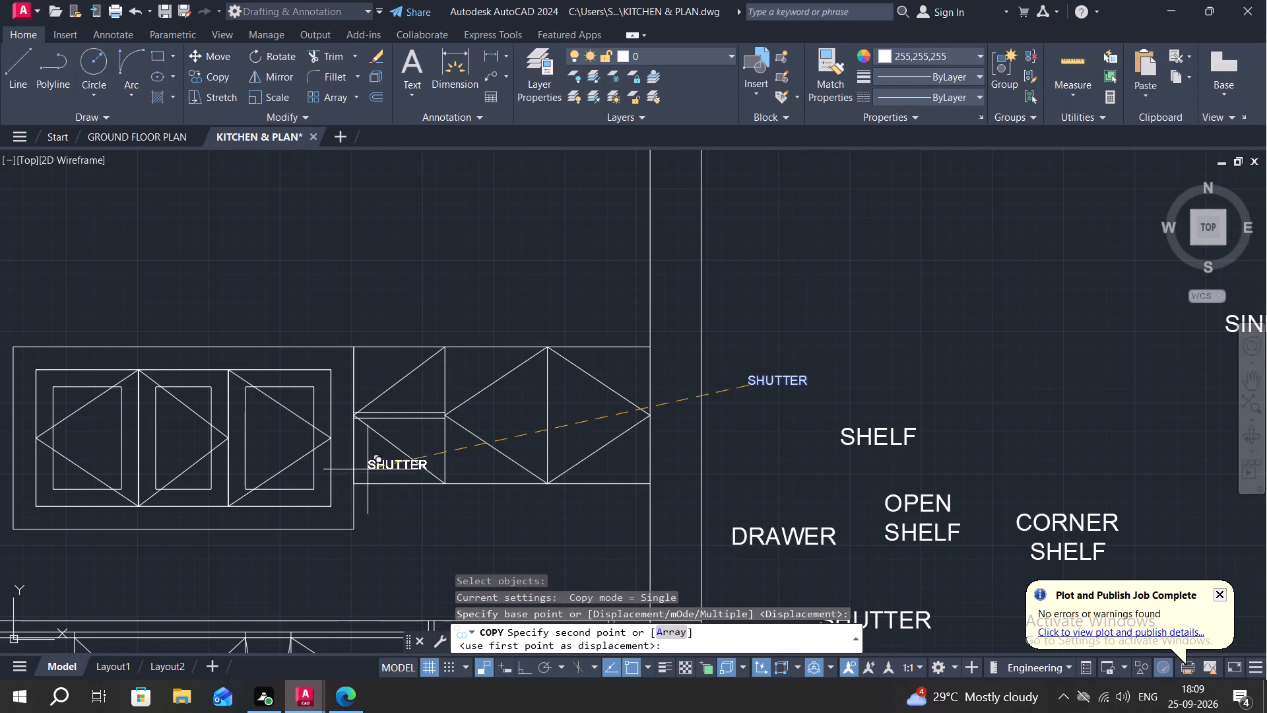
scroll(362, 469, "up", 2)
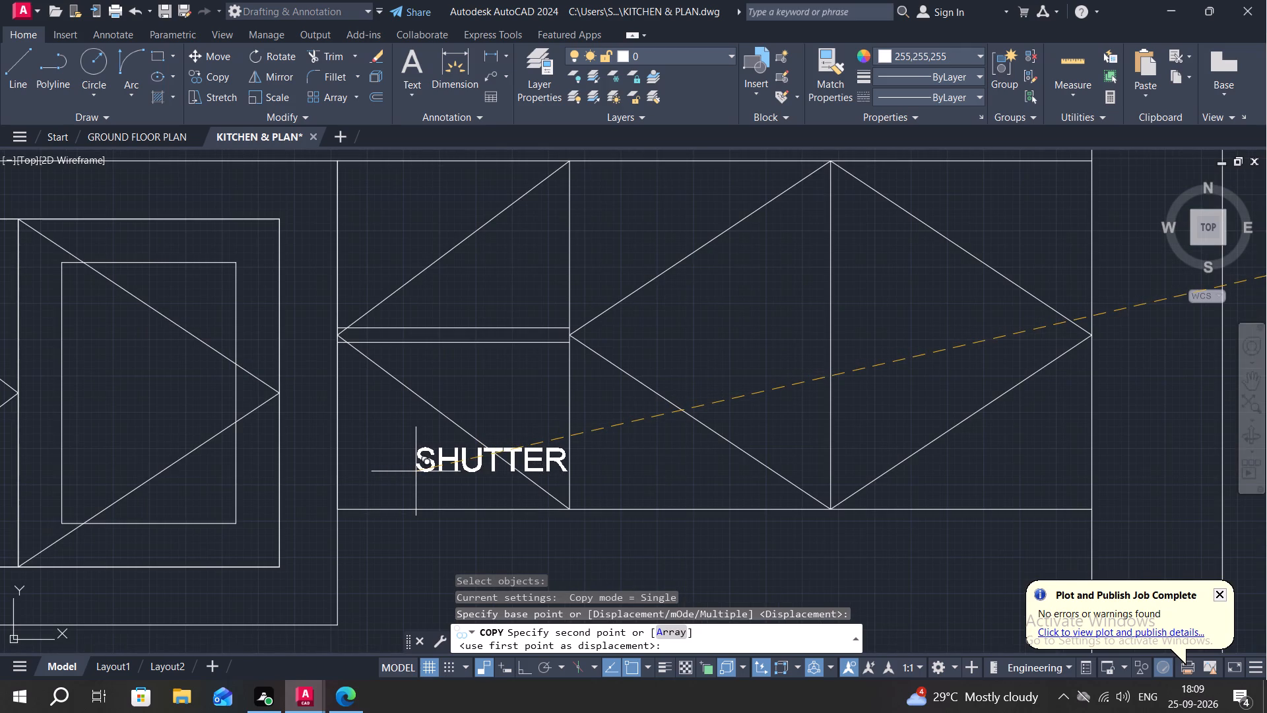
left_click(416, 472)
Copy the placed SHUTTER label horizontally, with Ortho on, into the adjacent middle shutter of the upper cabinet row.
key("space")
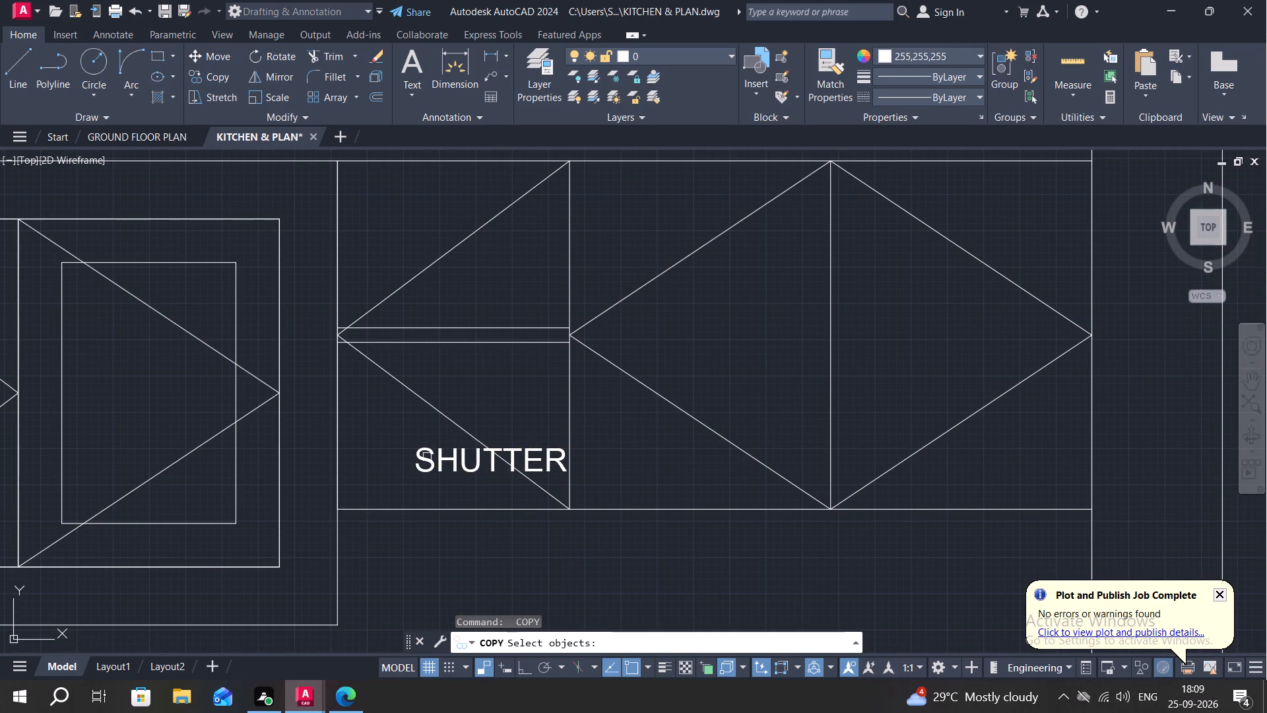
left_click(427, 457)
right_click(427, 457)
left_click(425, 457)
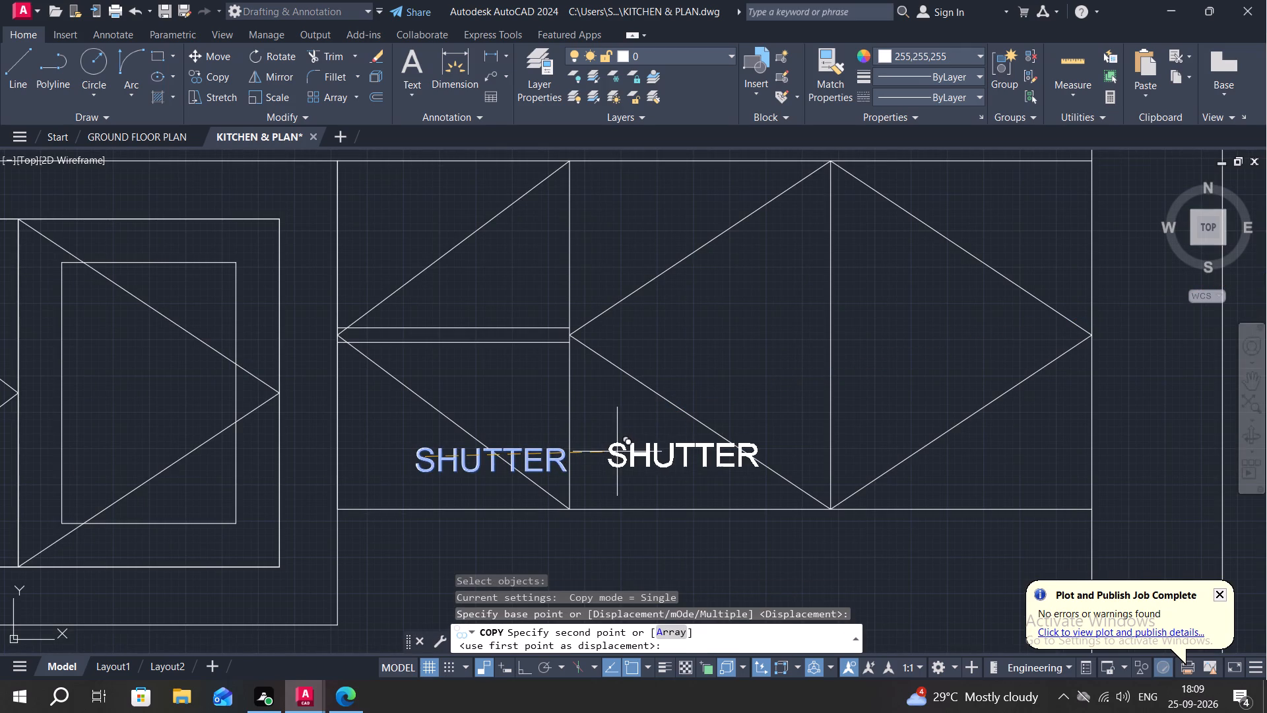
key("F8")
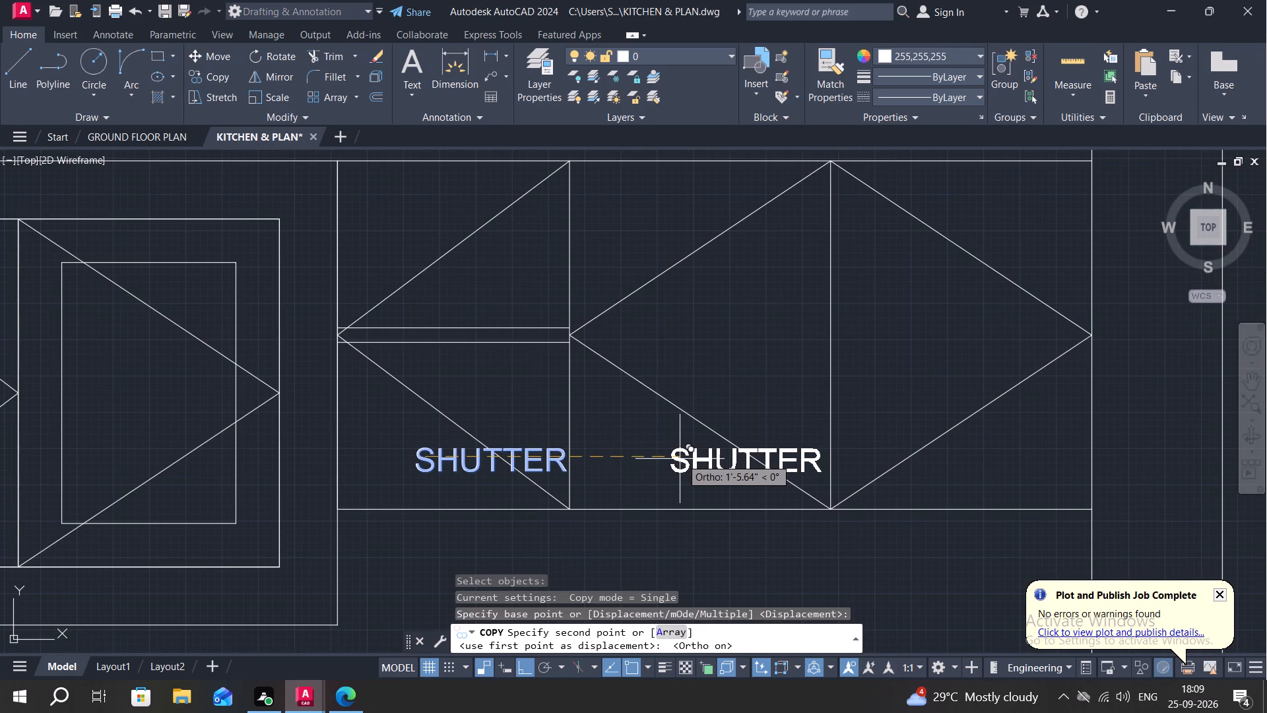
middle_click_drag(758, 415, 901, 335)
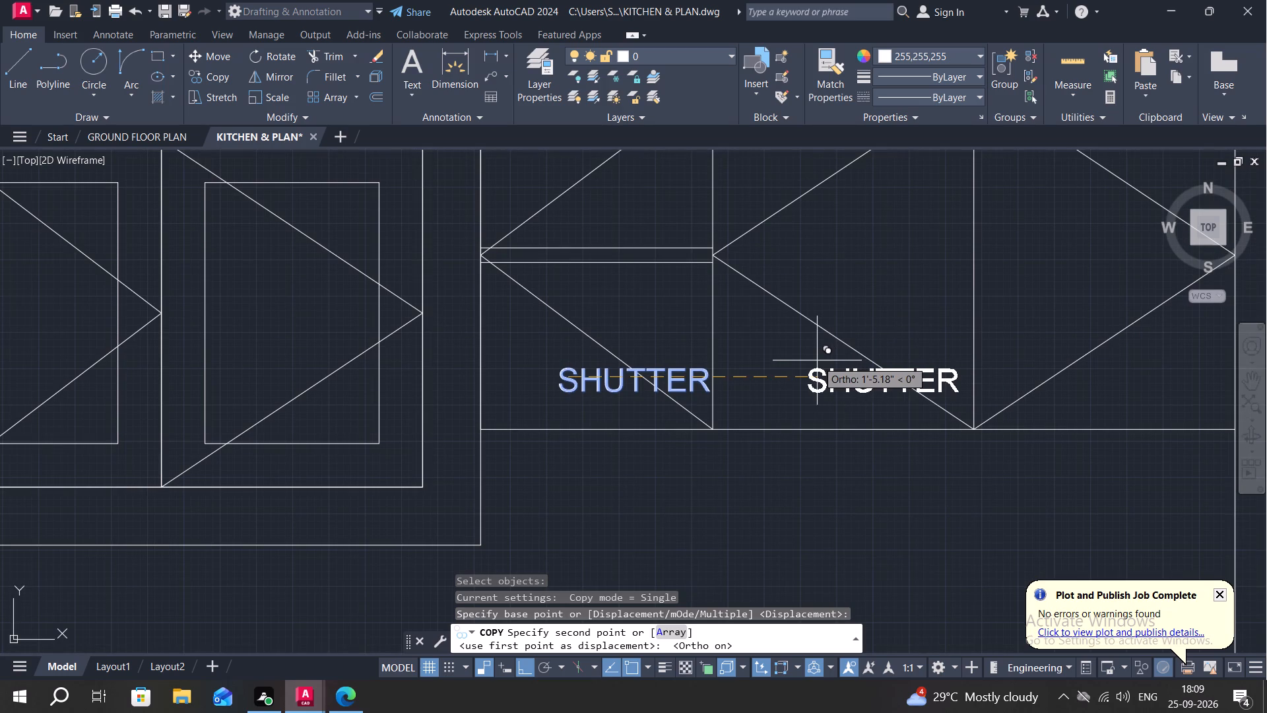
left_click(828, 361)
Copy the middle SHUTTER label horizontally into the last shutter of the upper cabinet row, beside the wall.
key("space")
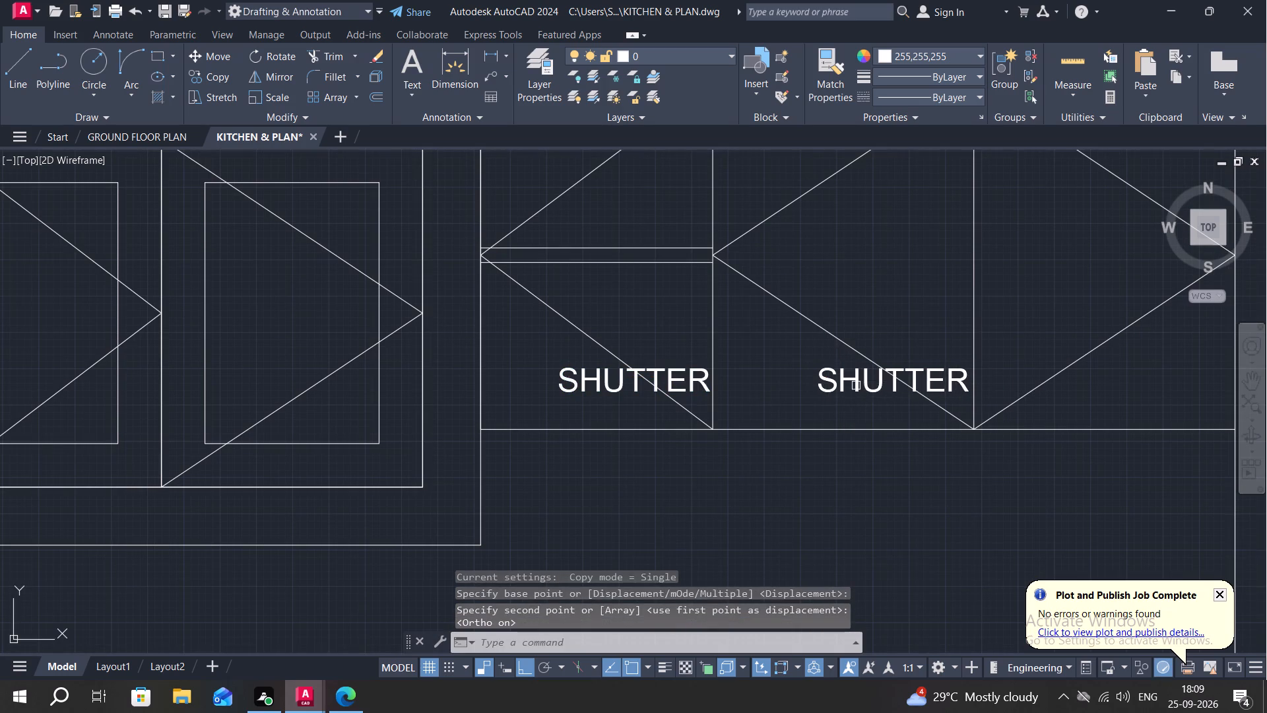
left_click(856, 386)
right_click(855, 384)
left_click(854, 379)
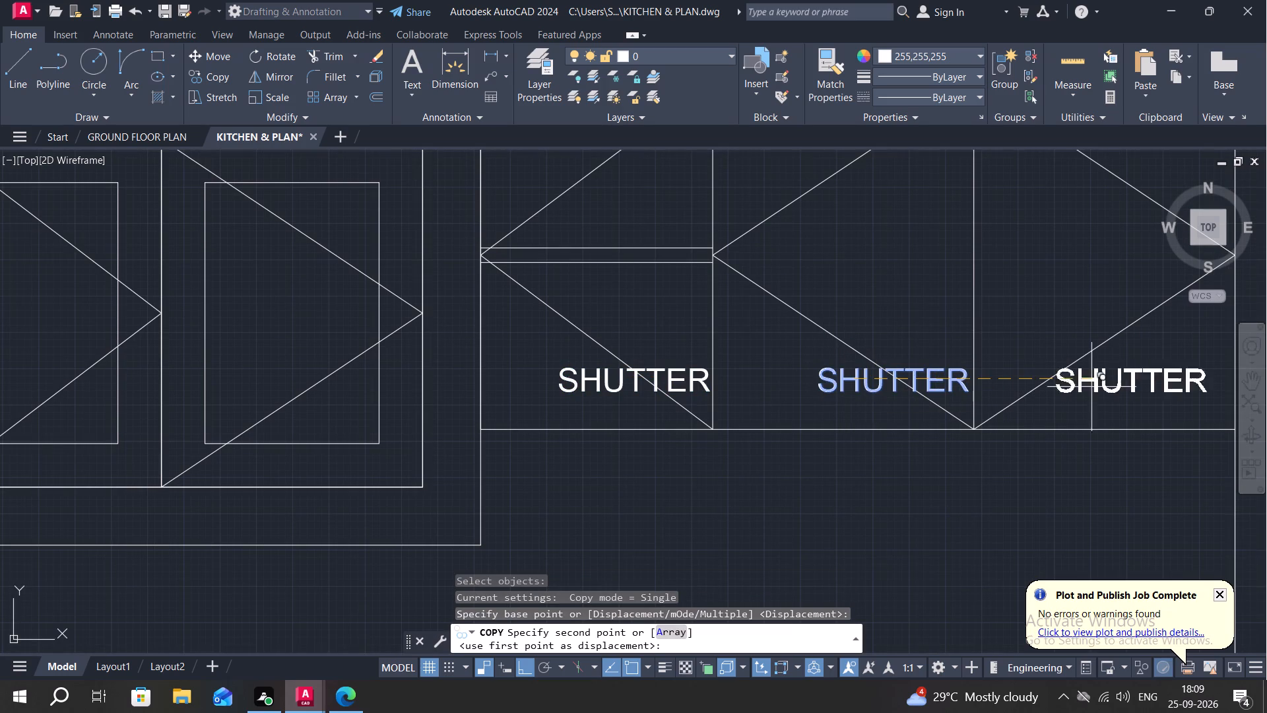
middle_click_drag(1095, 382, 881, 351)
left_click(892, 353)
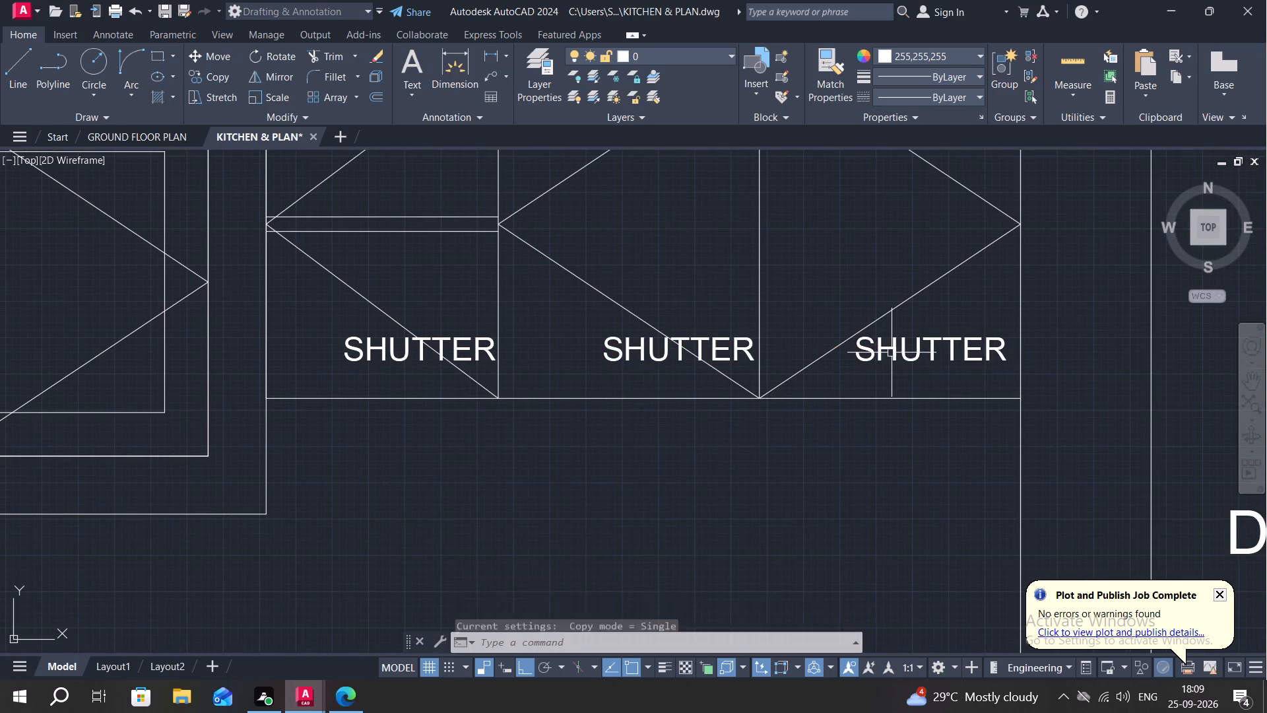
Match the small SHUTTER label's properties onto the SHELF, DRAWER, other SHUTTER, OPEN SHELF, CORNER SHELF, GARBAGE & RO, ADJUSTABLE, BOTTLE PULL OUT and SHELF INSIDE labels.
scroll(874, 390, "down", 3)
middle_click_drag(866, 458, 963, 431)
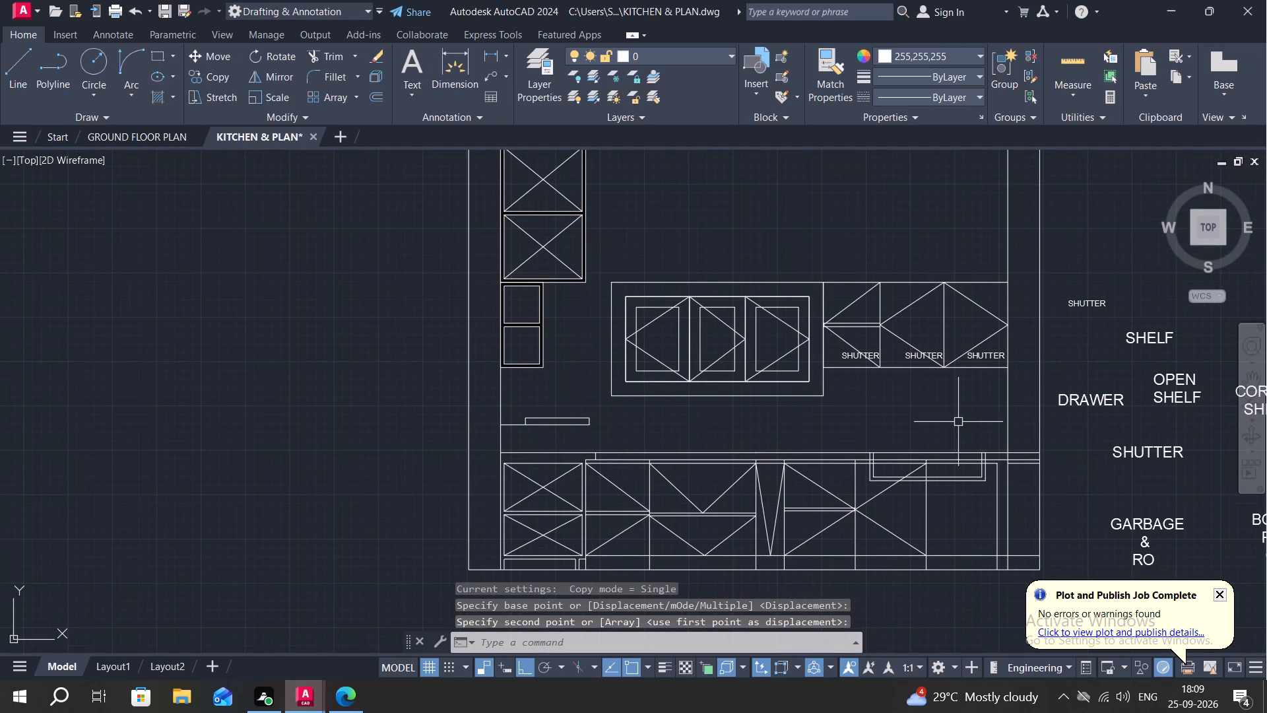
middle_click_drag(981, 377, 942, 377)
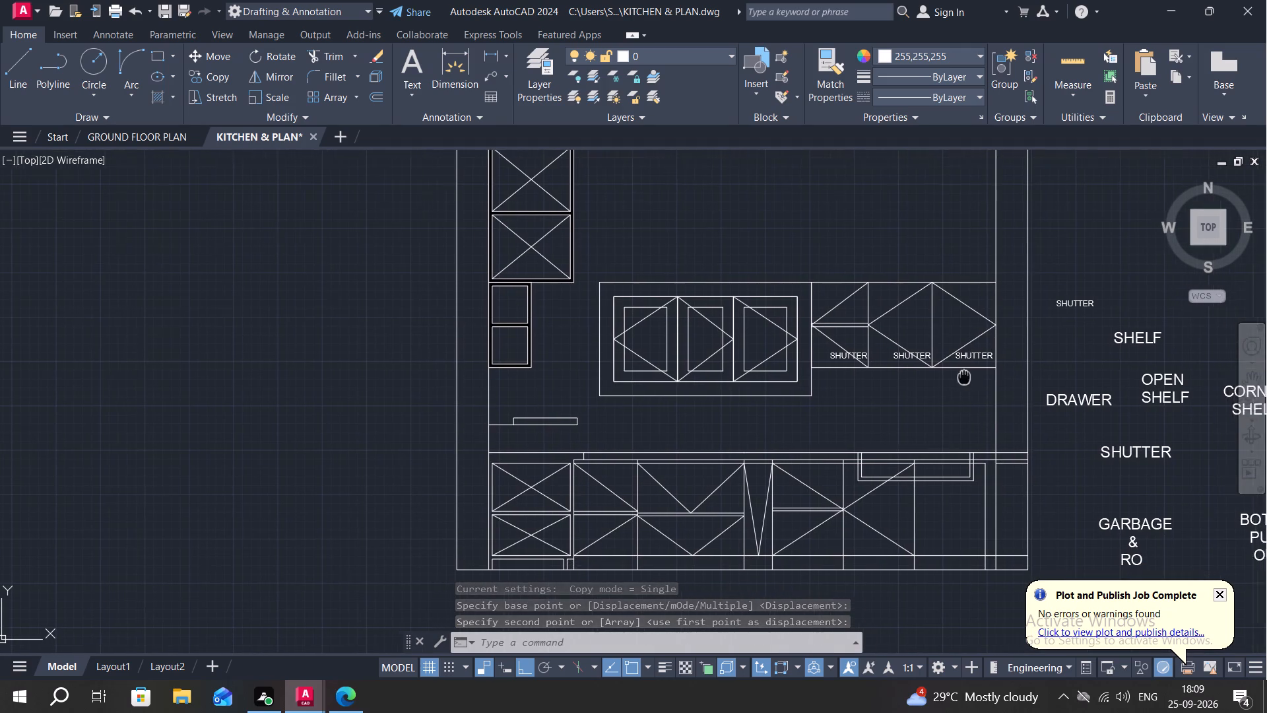
middle_click_drag(942, 377, 865, 360)
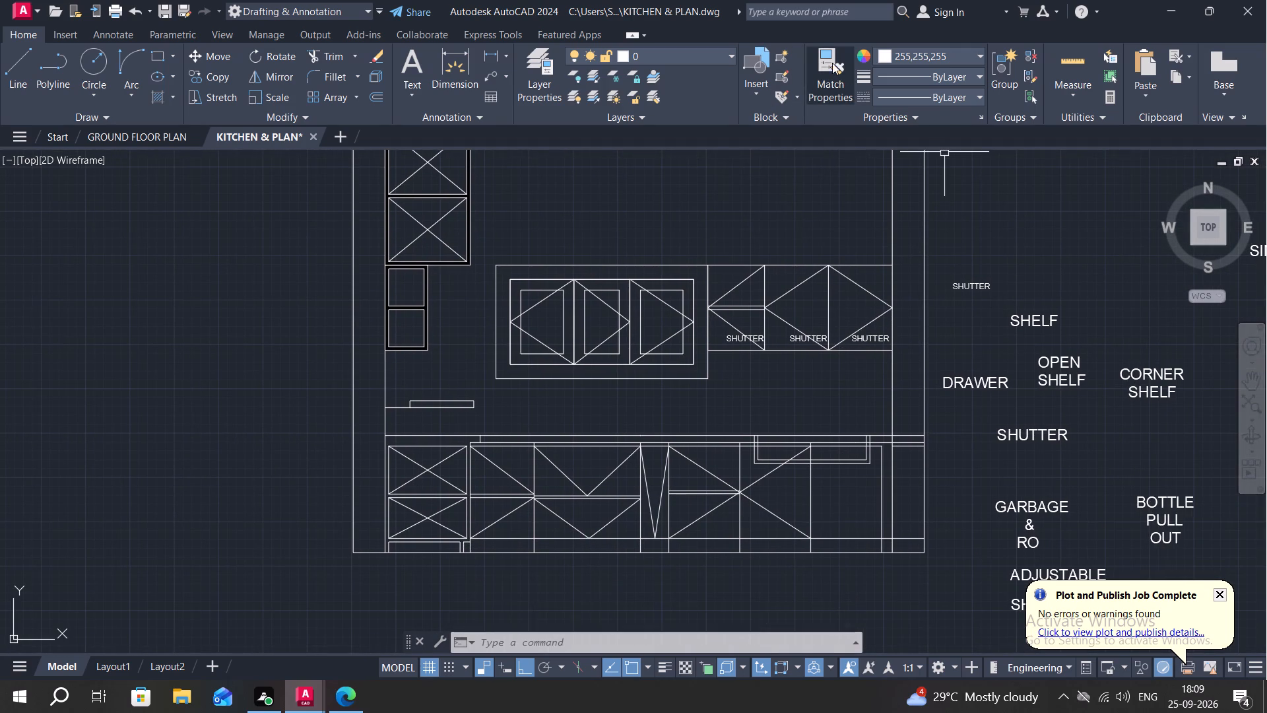
left_click(839, 59)
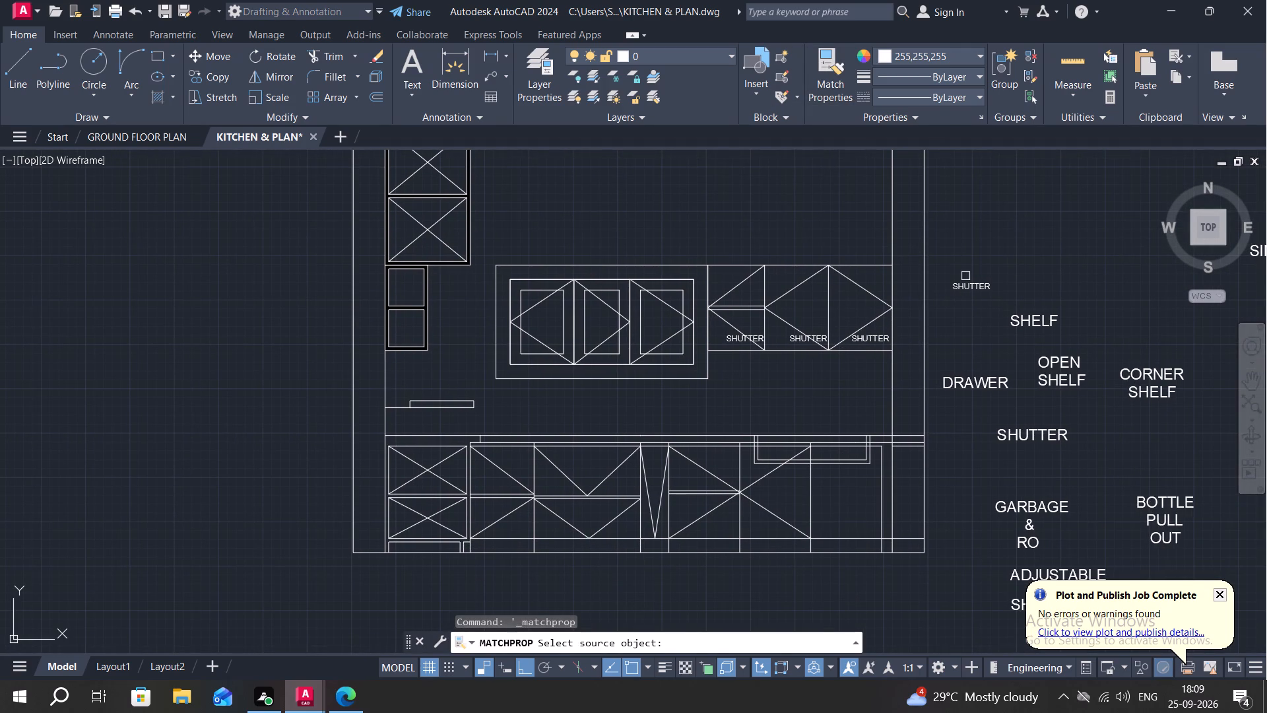
left_click(973, 289)
left_click(1021, 318)
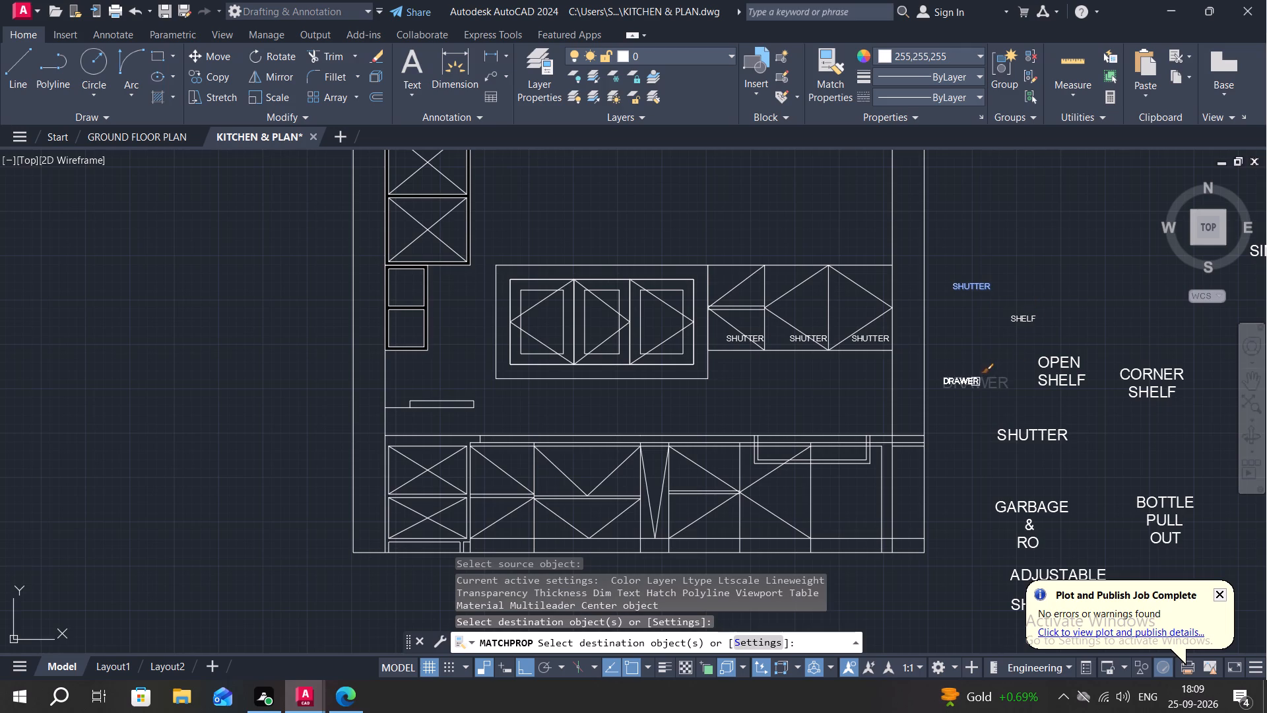
left_click(975, 382)
left_click(1056, 434)
left_click(1071, 376)
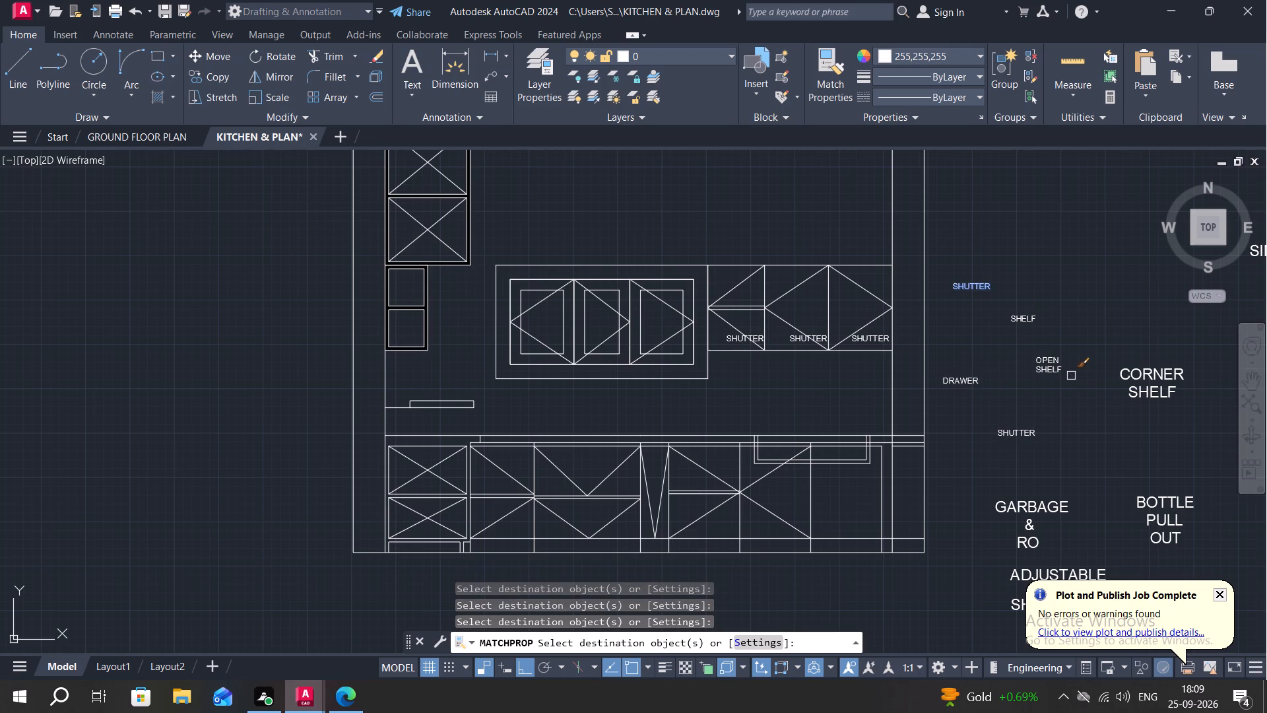
left_click(1125, 382)
left_click(998, 502)
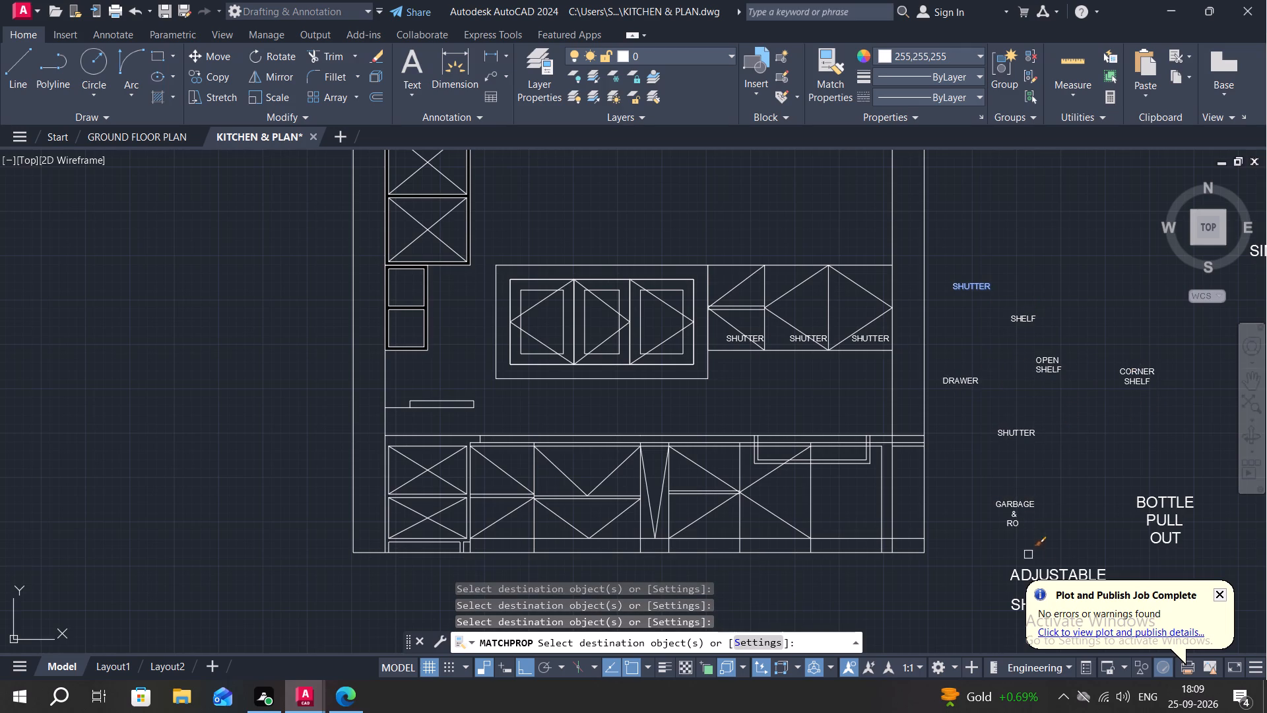
left_click(1040, 570)
left_click(1177, 498)
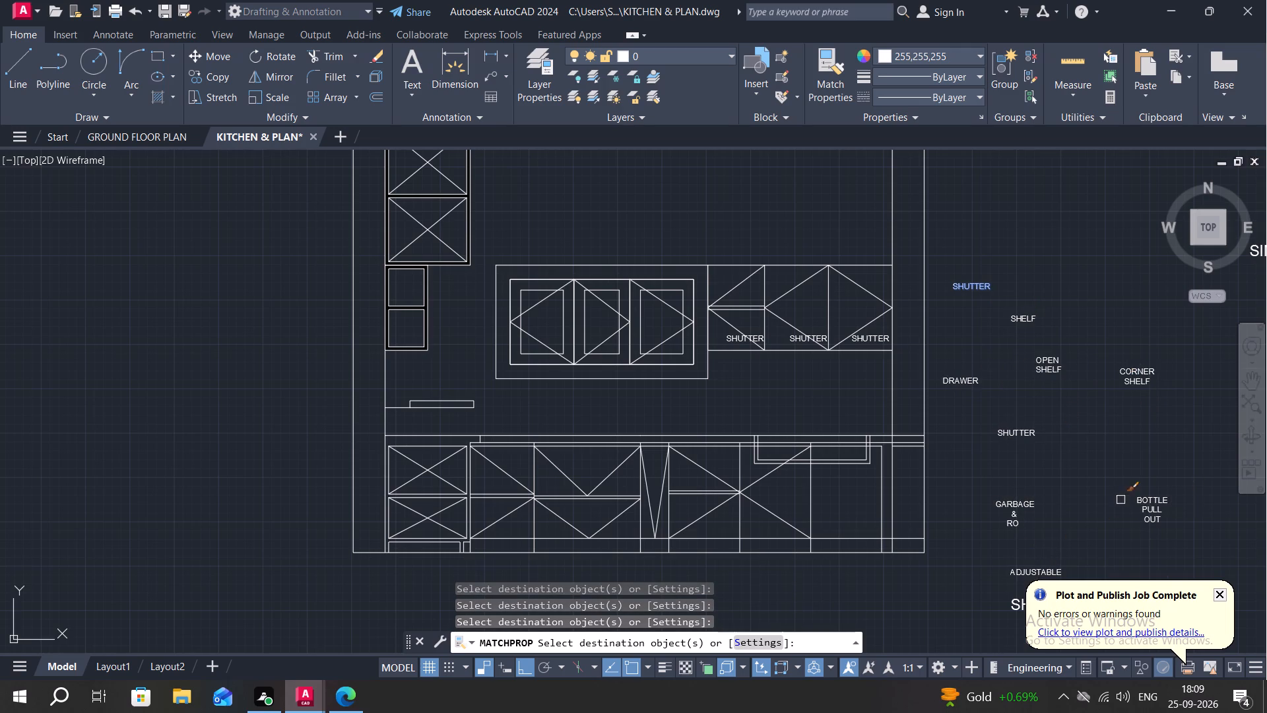
middle_click_drag(1107, 502, 1056, 336)
left_click(1022, 438)
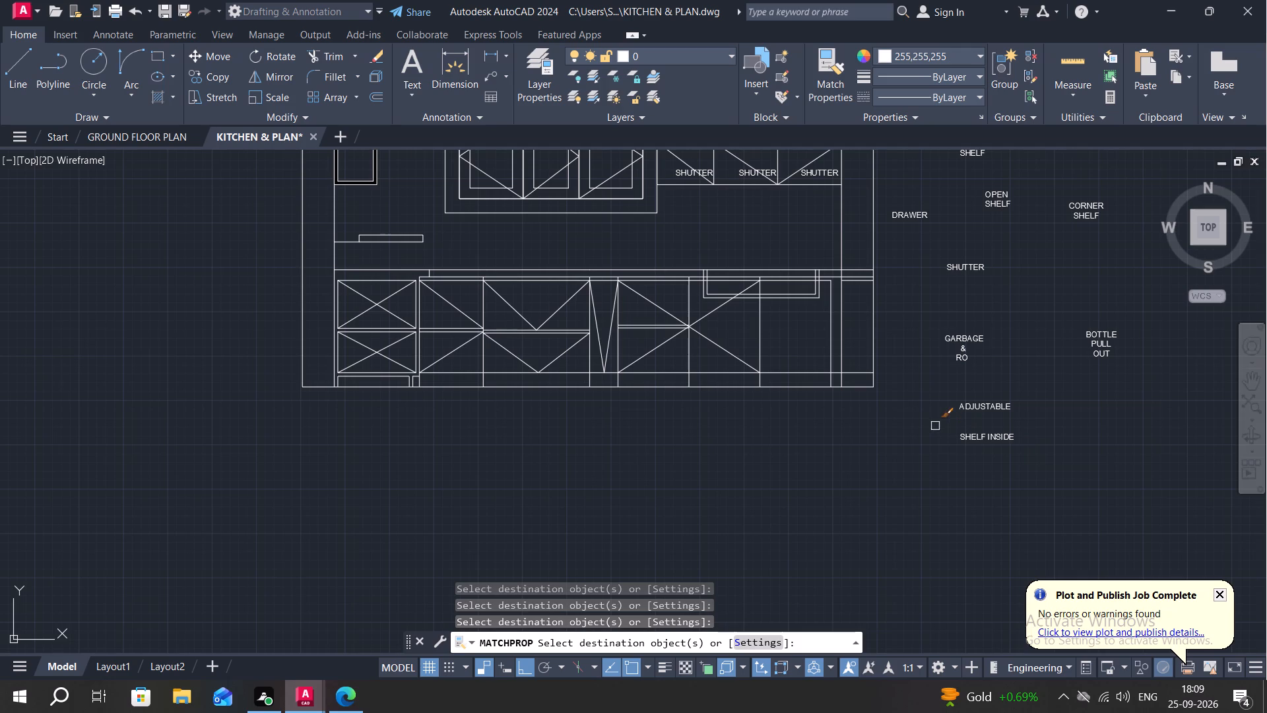
key("Escape")
Match the properties of the resized SHELF label onto the SINK label.
middle_click_drag(972, 298, 974, 338)
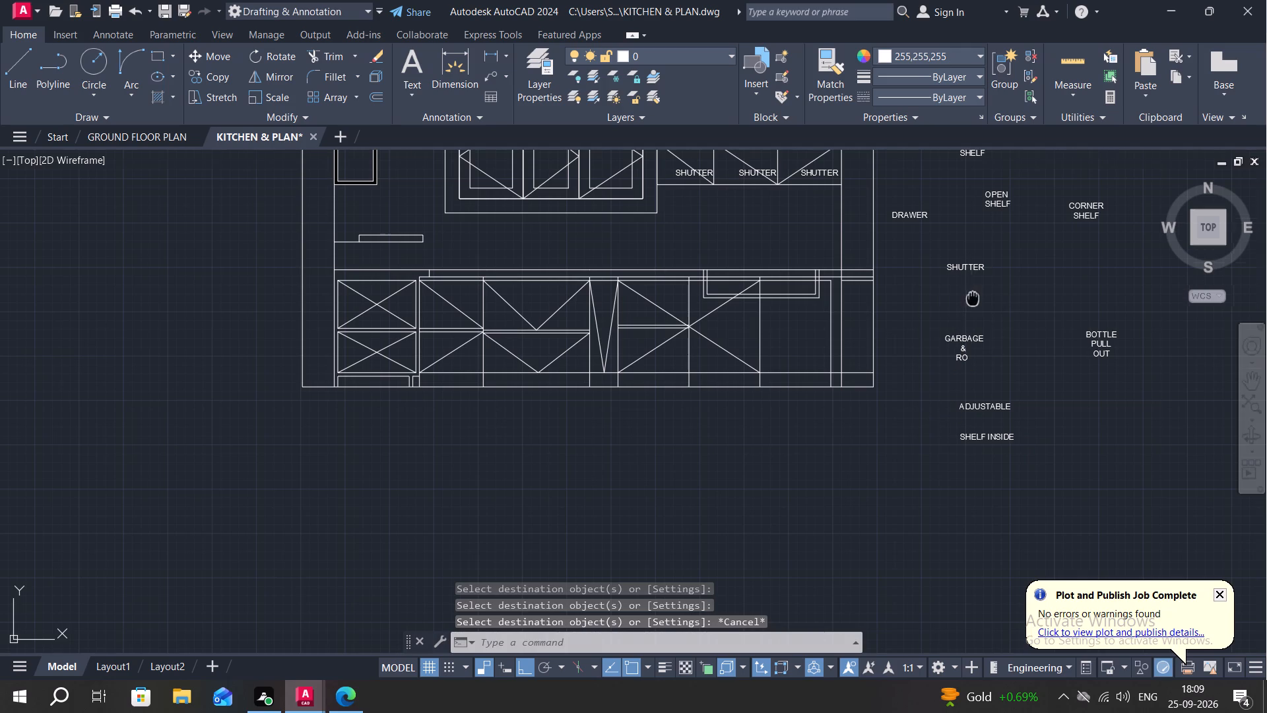
middle_click_drag(974, 338, 982, 390)
middle_click_drag(1163, 141, 992, 246)
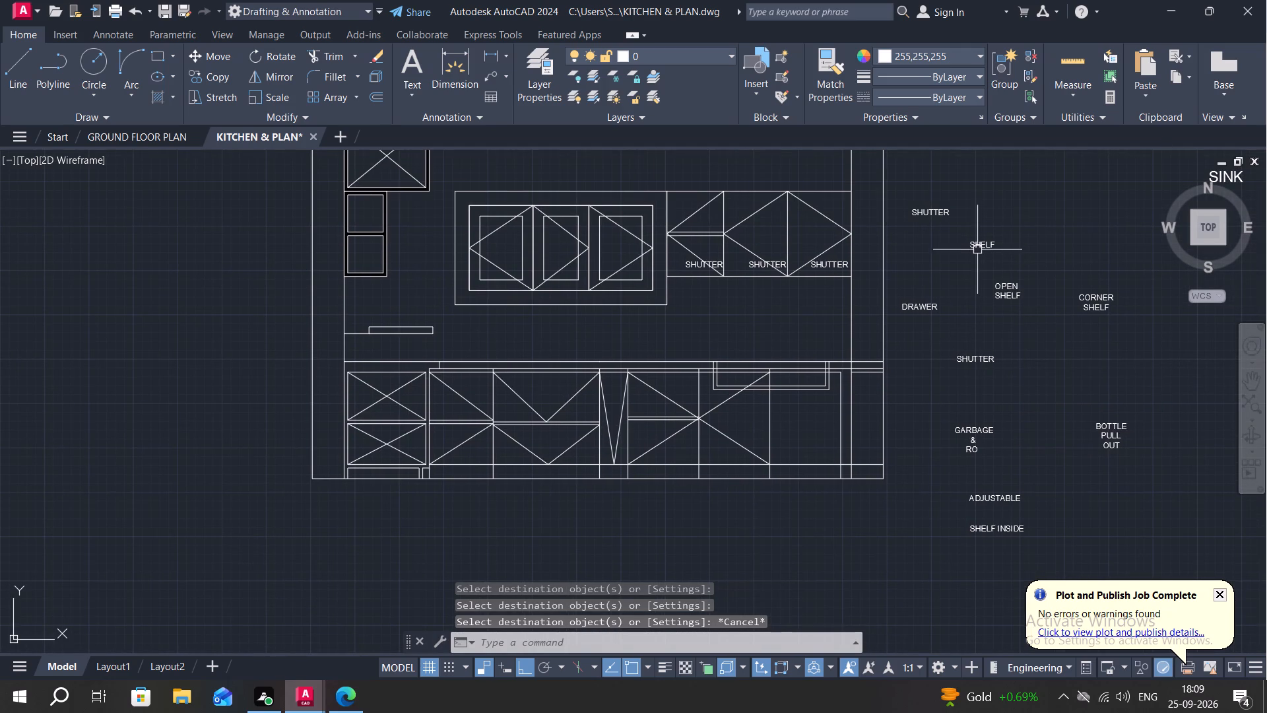
left_click(831, 79)
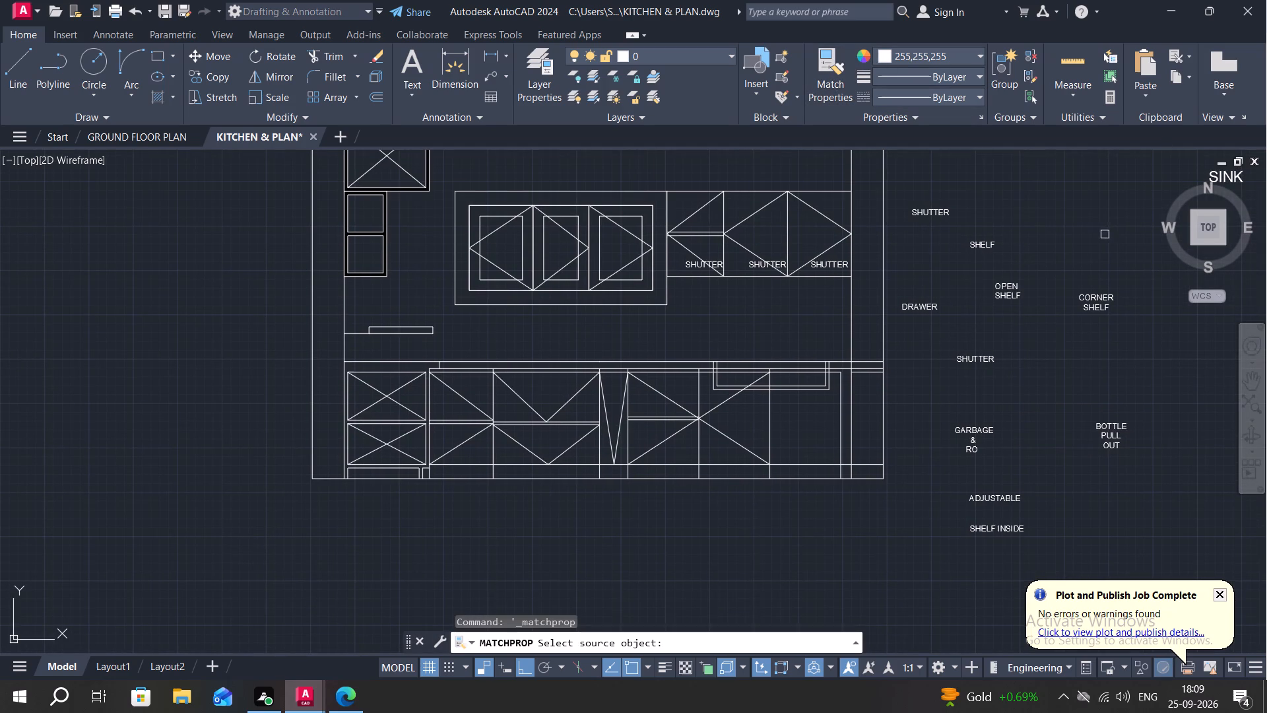
left_click(975, 237)
left_click(987, 247)
middle_click_drag(1008, 199, 861, 298)
left_click(1082, 278)
key("Escape")
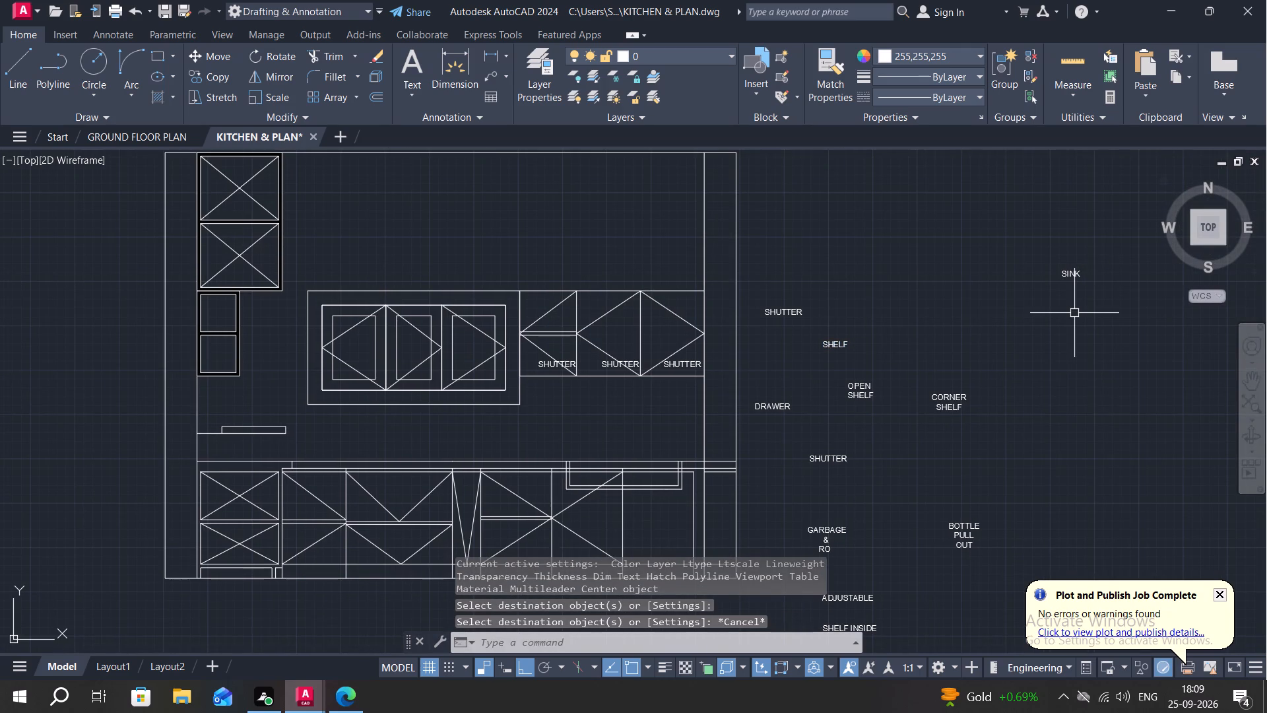
Copy the SINK label, with Ortho off, to the countertop line centrally above the sink outline in the elevation.
type("CO")
key("space")
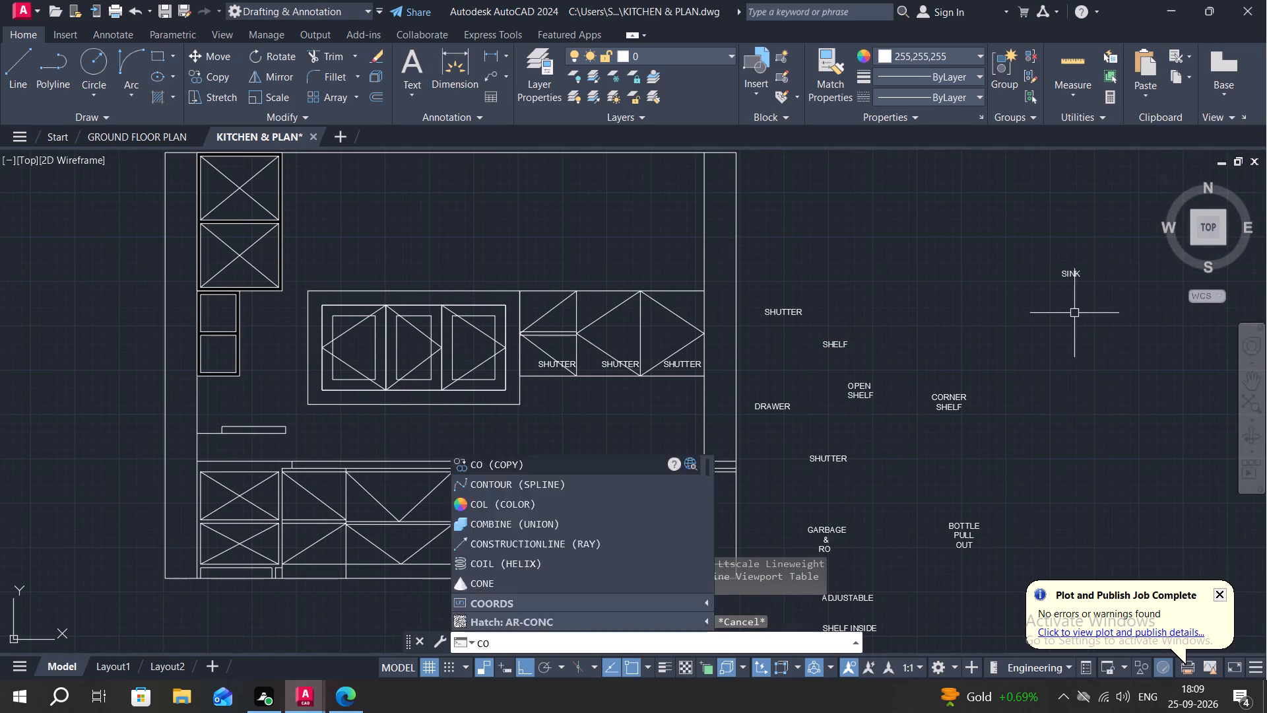
left_click(1074, 274)
right_click(1073, 271)
left_click(1071, 270)
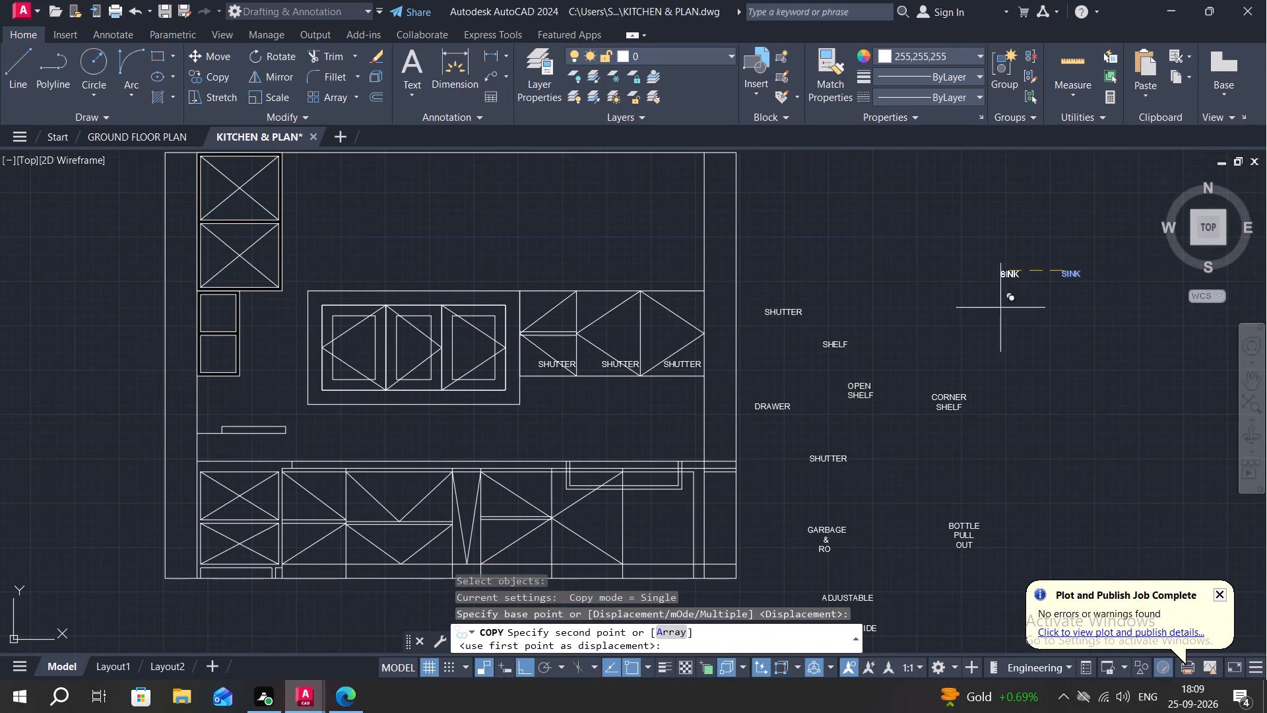
key("F8")
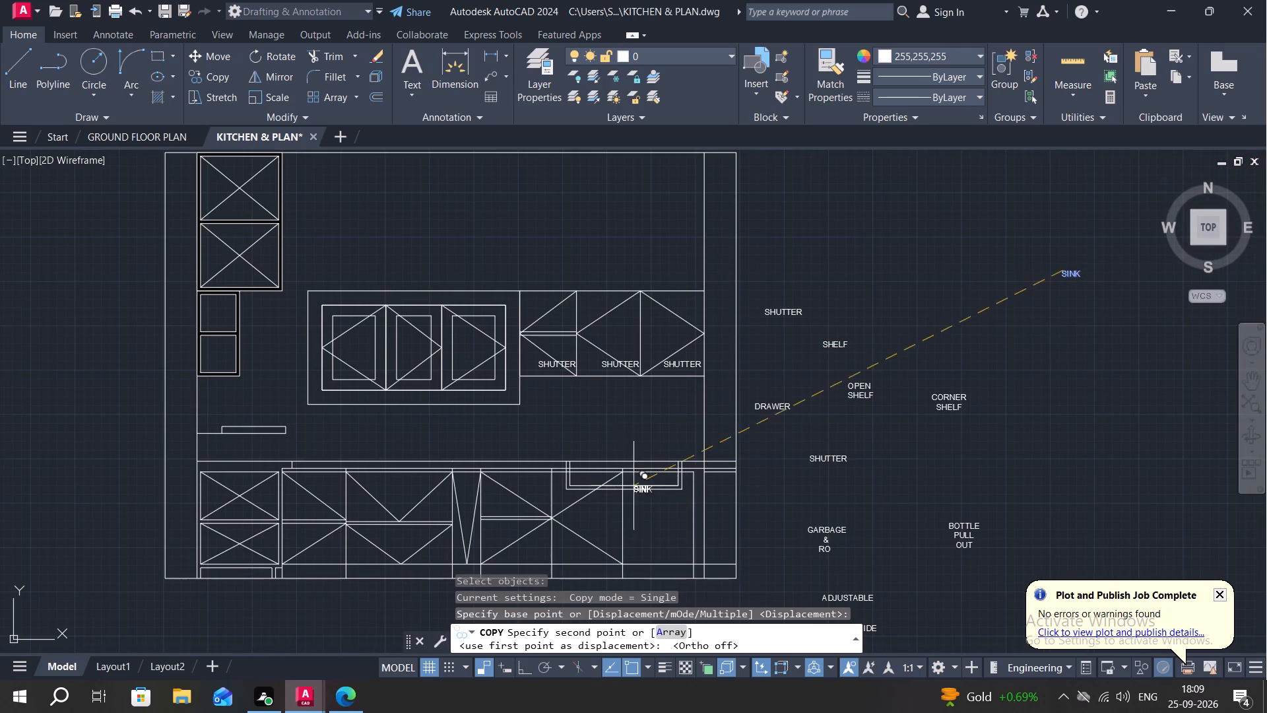
scroll(618, 456, "up", 3)
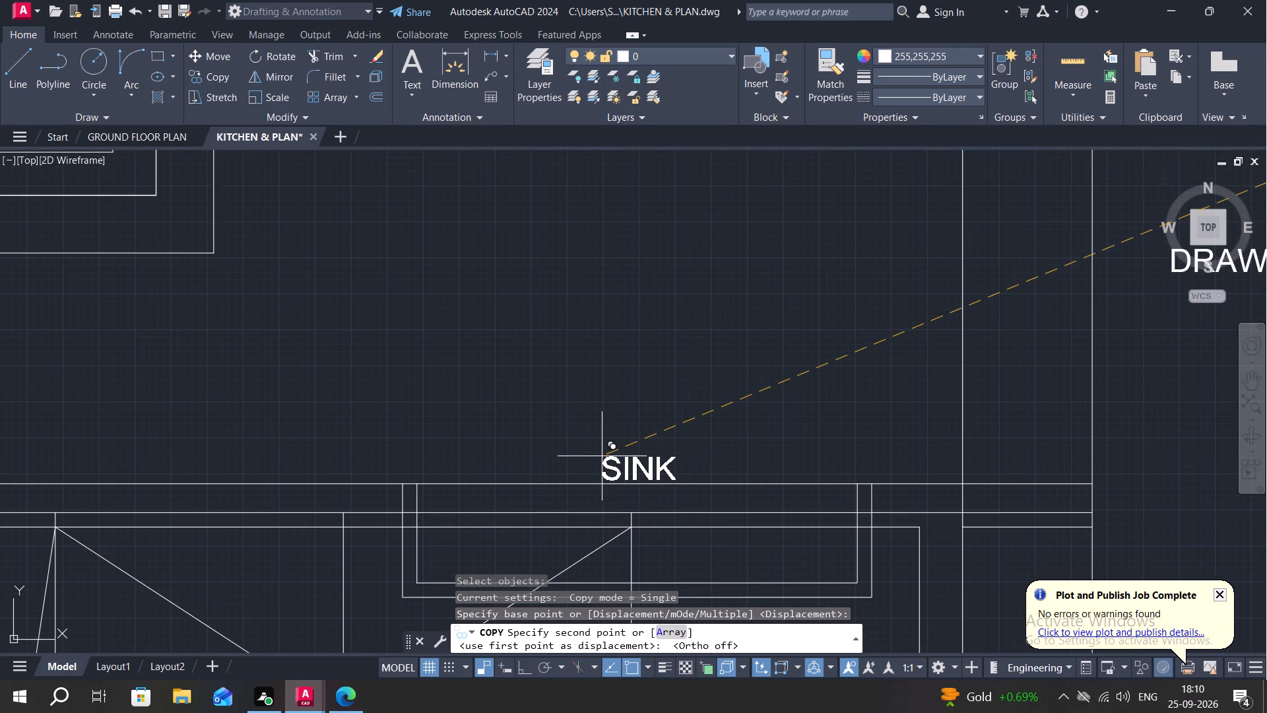
left_click(600, 460)
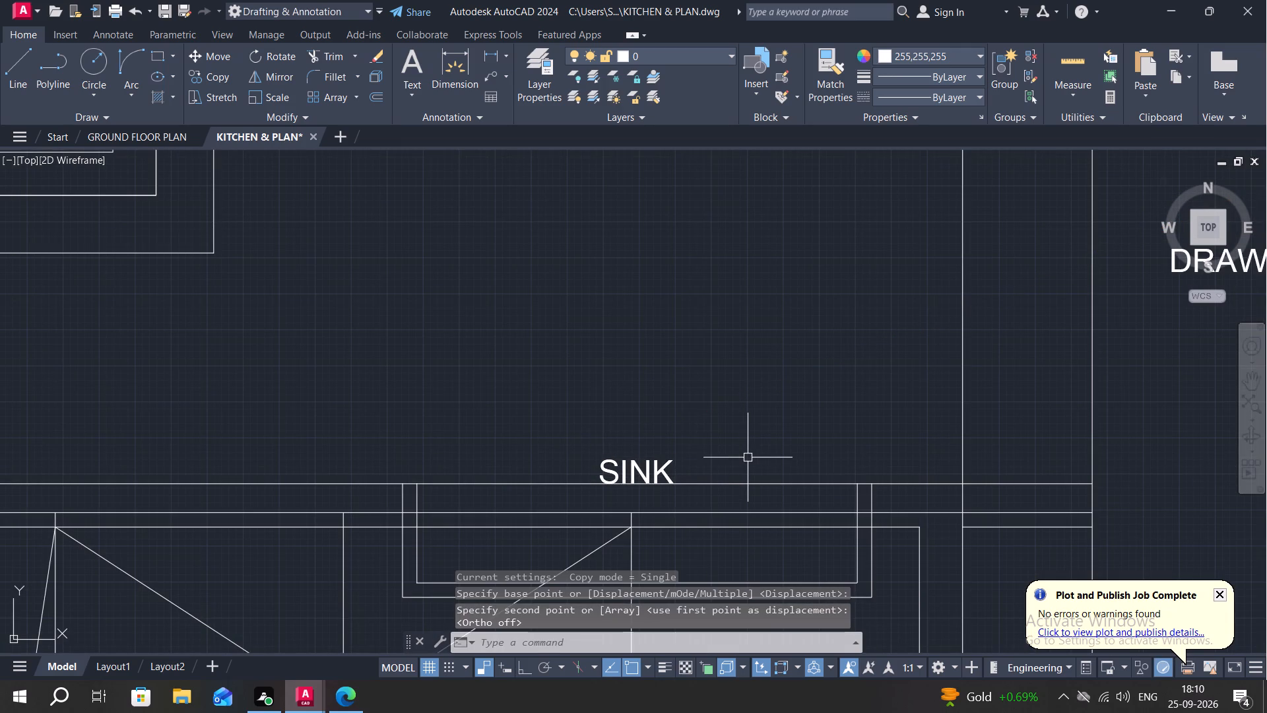
Trim the short vertical line crossing the thin countertop strip below the SINK label.
middle_click_drag(721, 493, 824, 366)
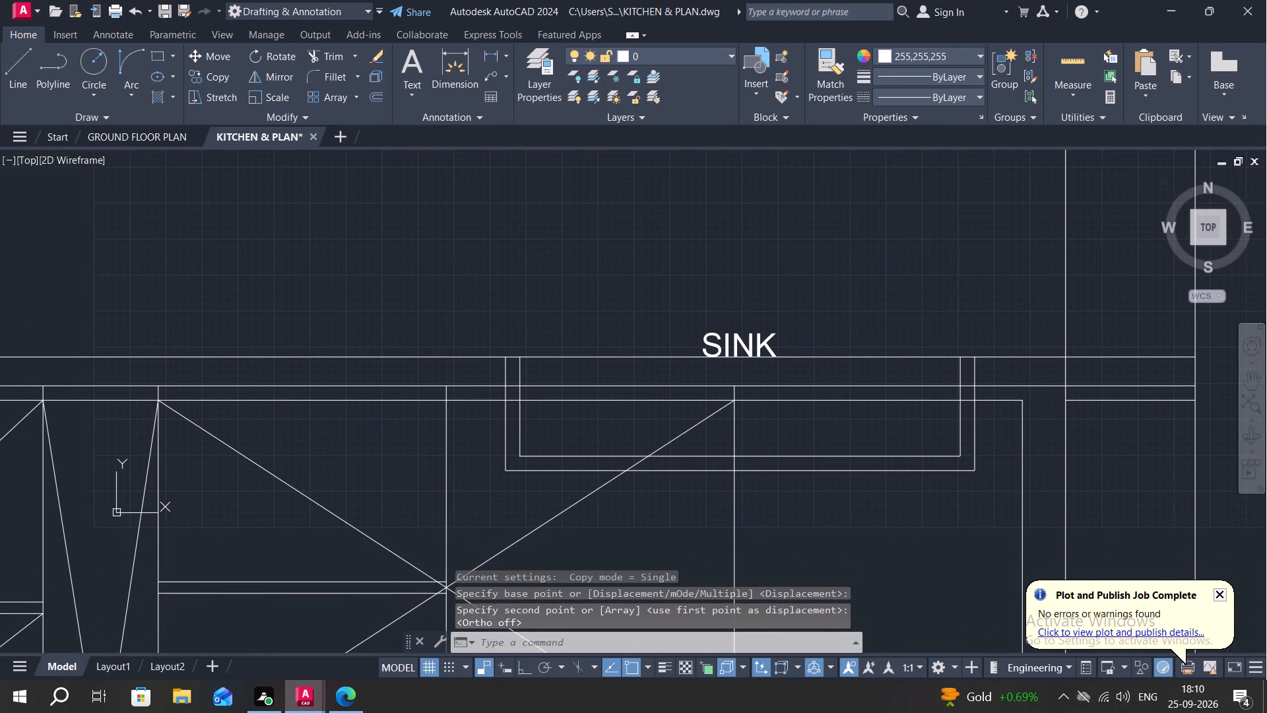
type("TR")
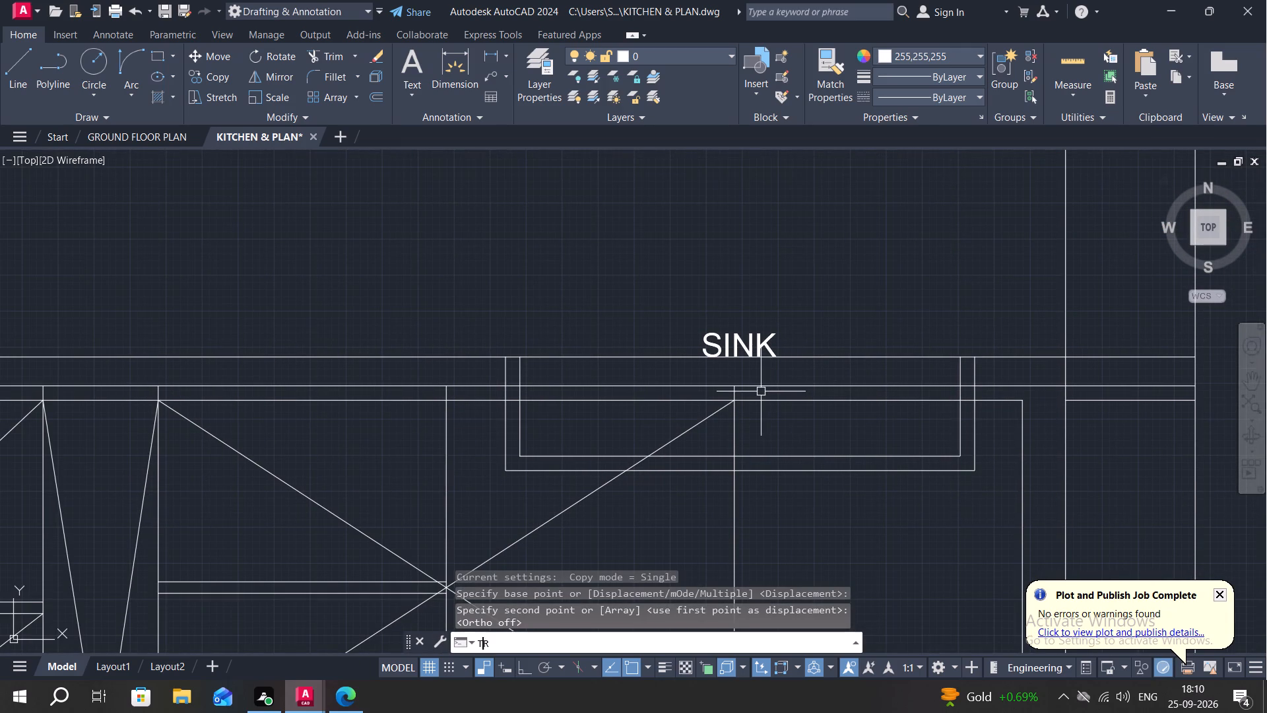
key("space")
left_click(732, 392)
key("Escape")
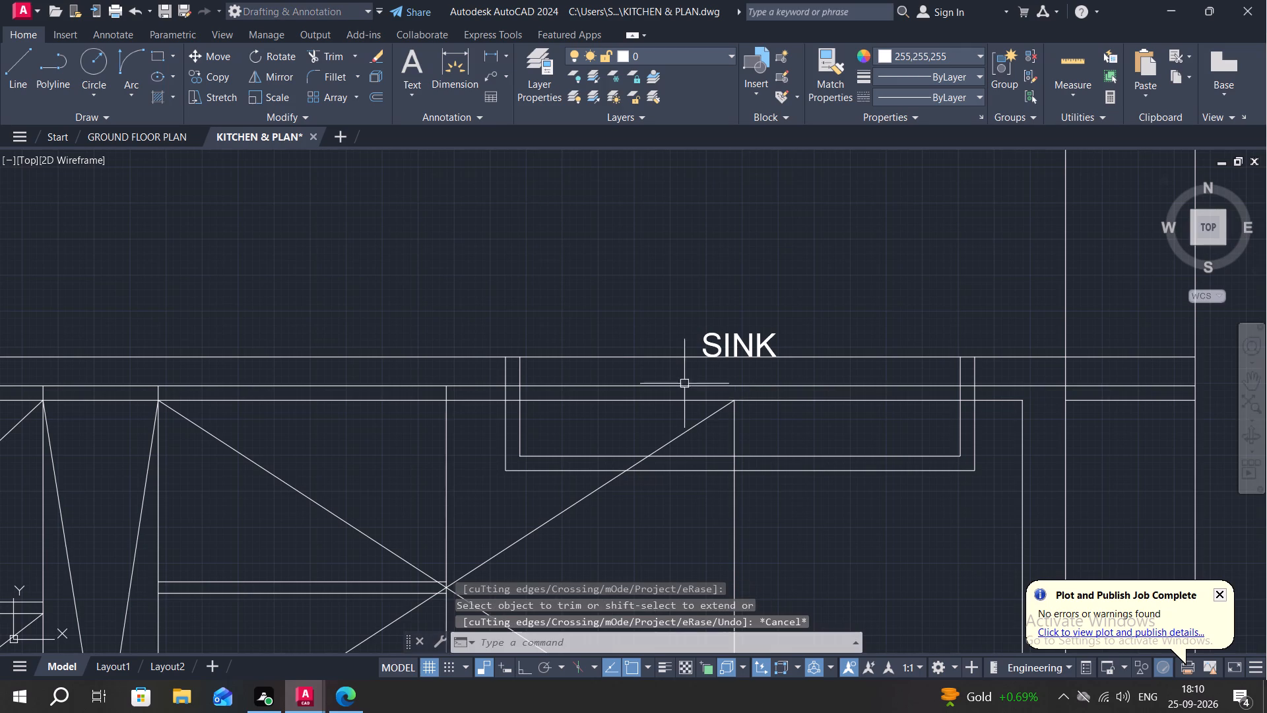
Hatch the thin countertop strip inside the sink outline with the AR-CONC pattern at scale 0.2.
type("H")
key("space")
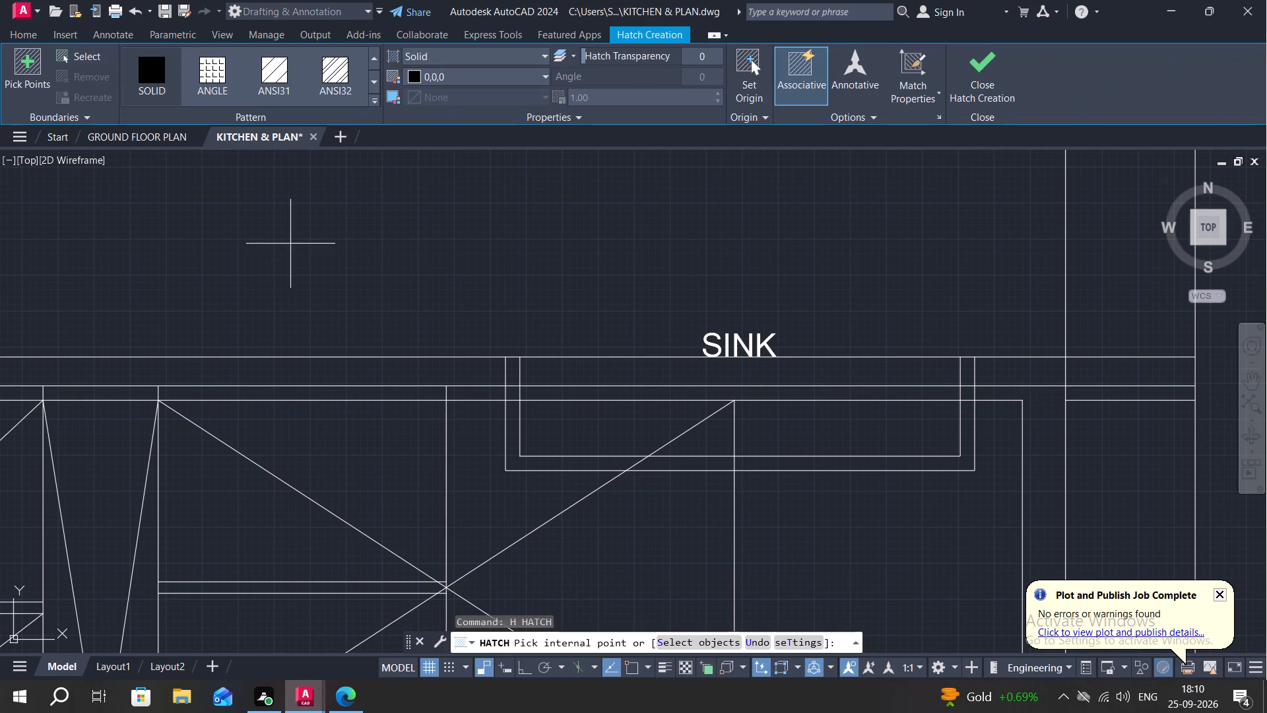
left_click(372, 100)
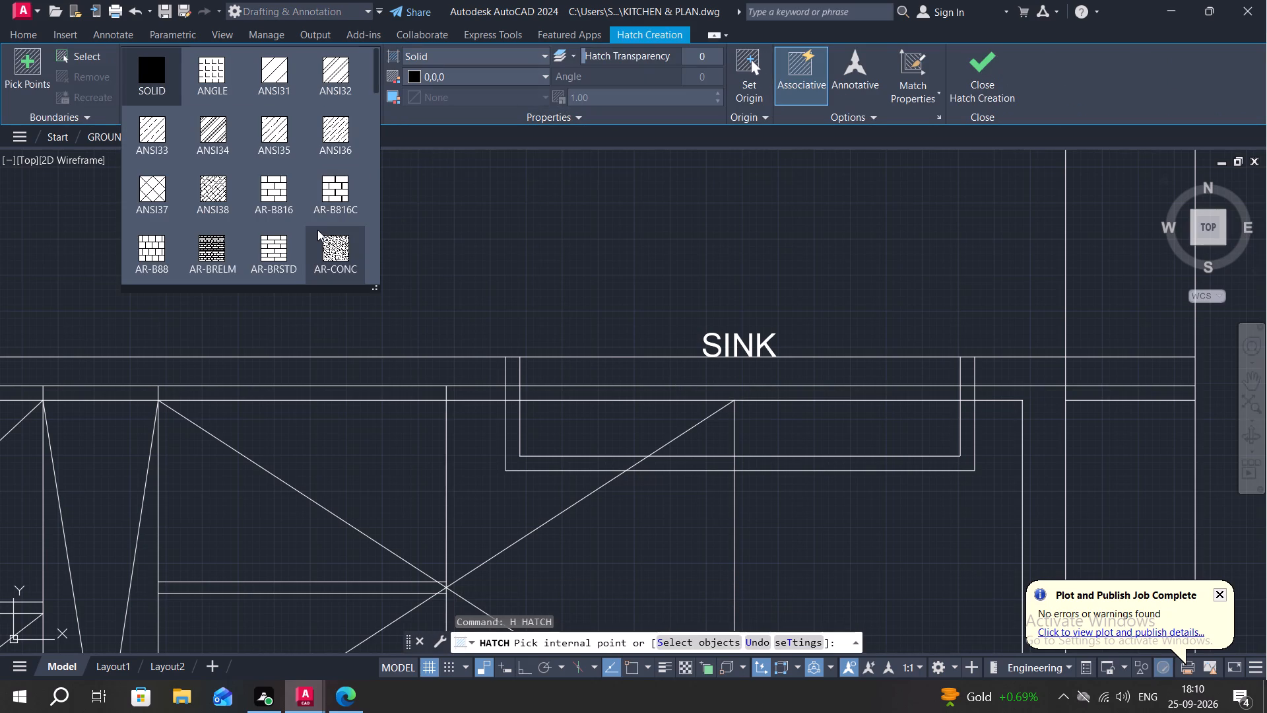
left_click(325, 244)
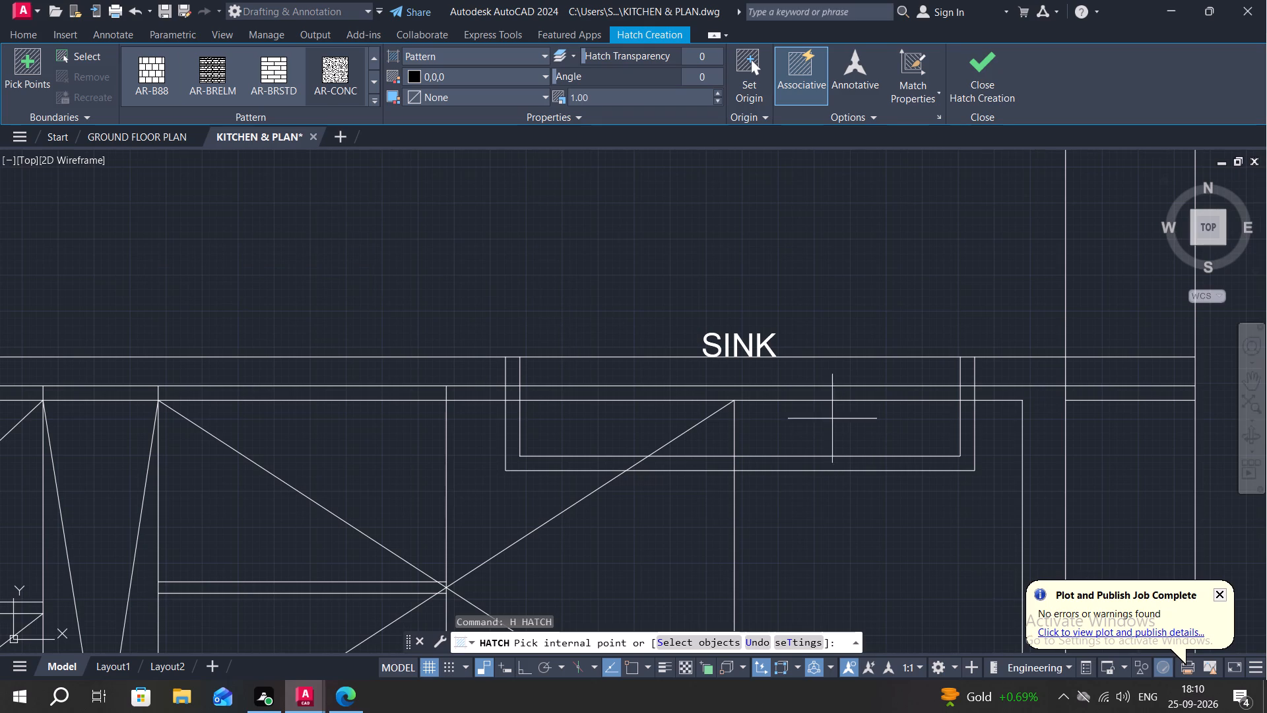
left_click(738, 391)
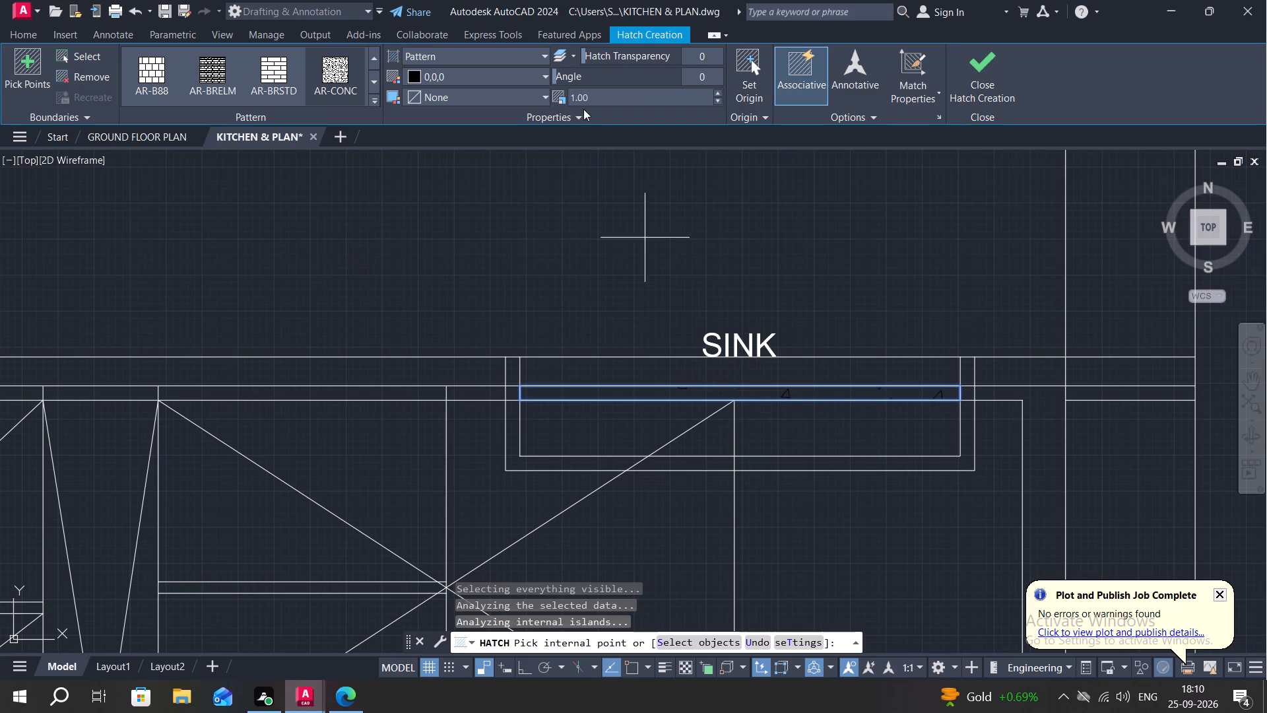
left_click(592, 97)
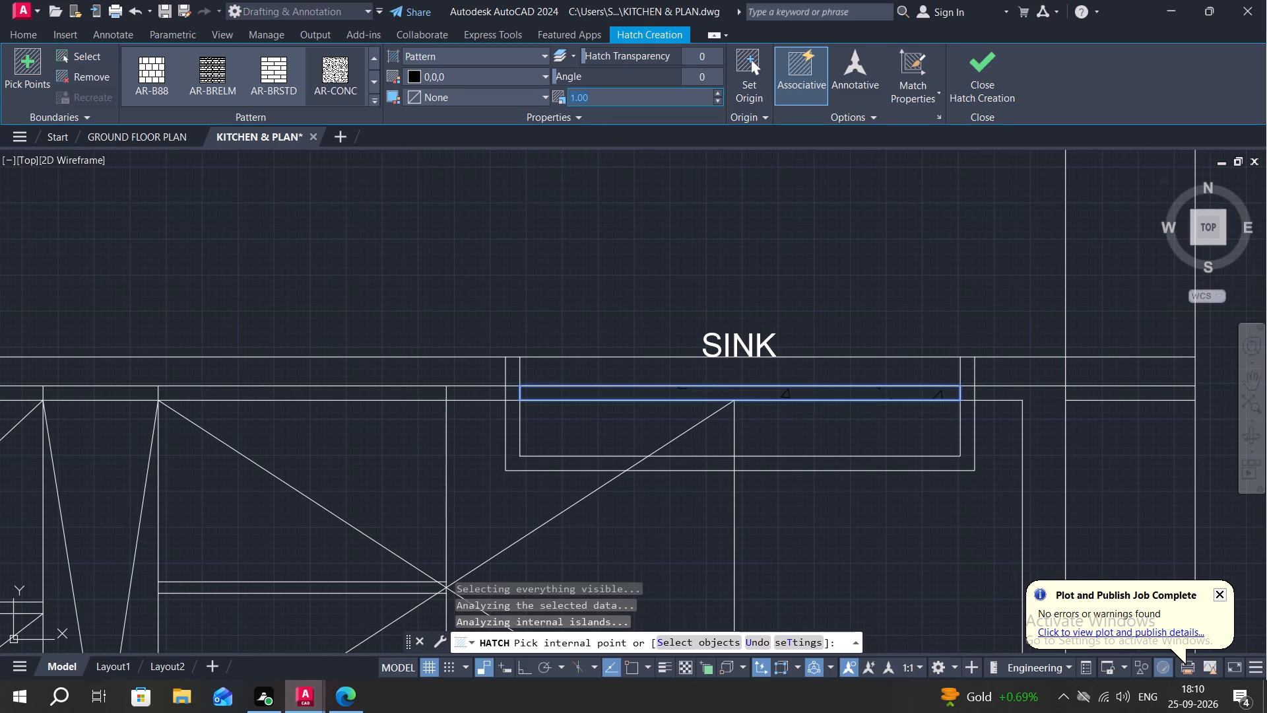
key("BackSpace")
type("0.")
key("2")
key("Return")
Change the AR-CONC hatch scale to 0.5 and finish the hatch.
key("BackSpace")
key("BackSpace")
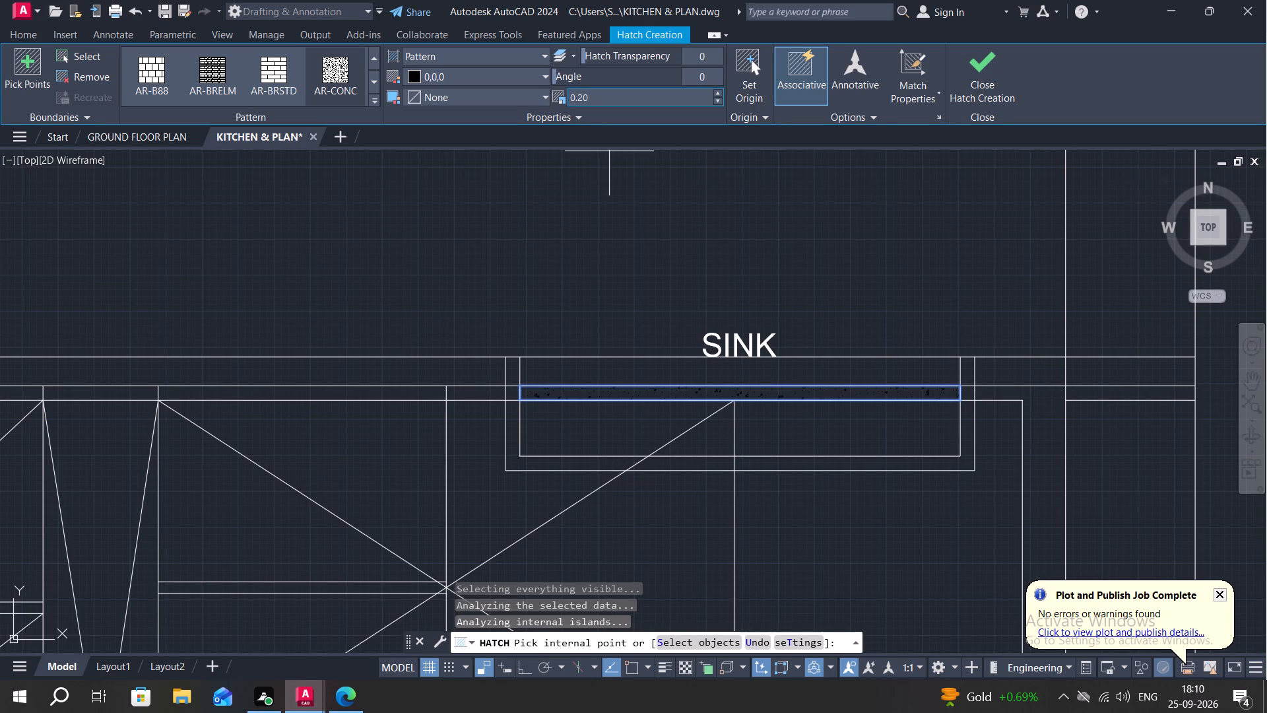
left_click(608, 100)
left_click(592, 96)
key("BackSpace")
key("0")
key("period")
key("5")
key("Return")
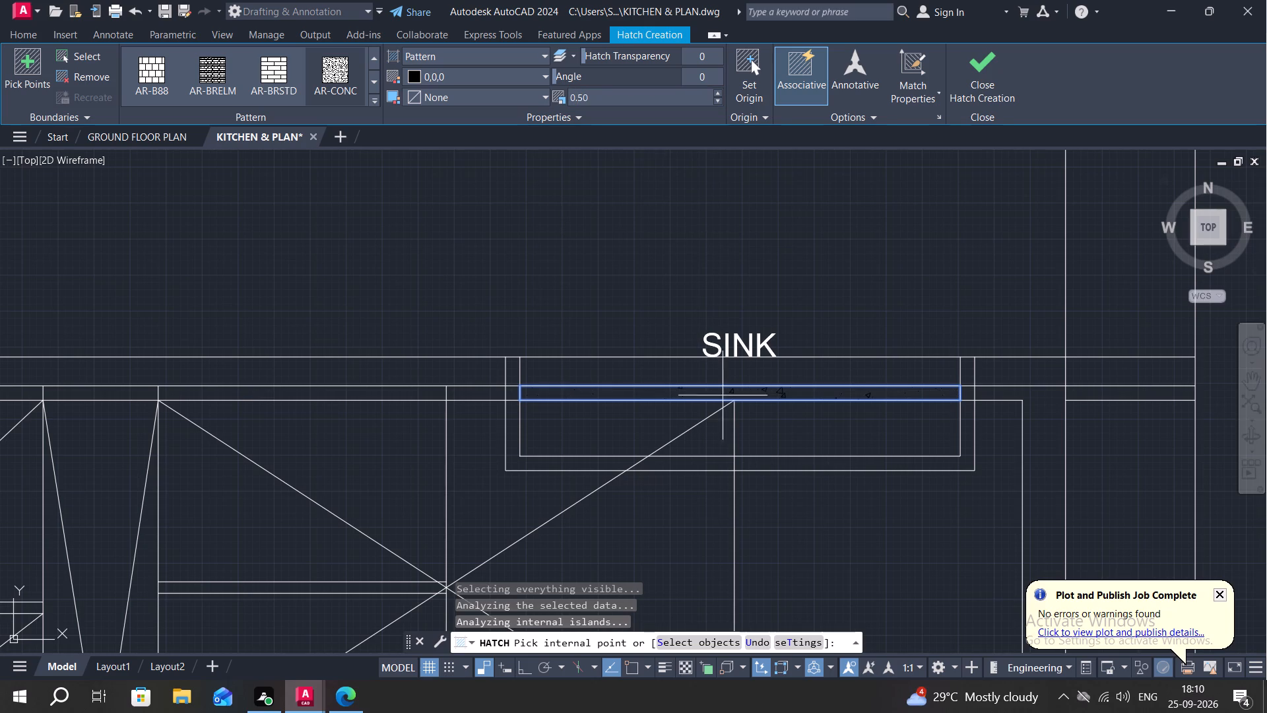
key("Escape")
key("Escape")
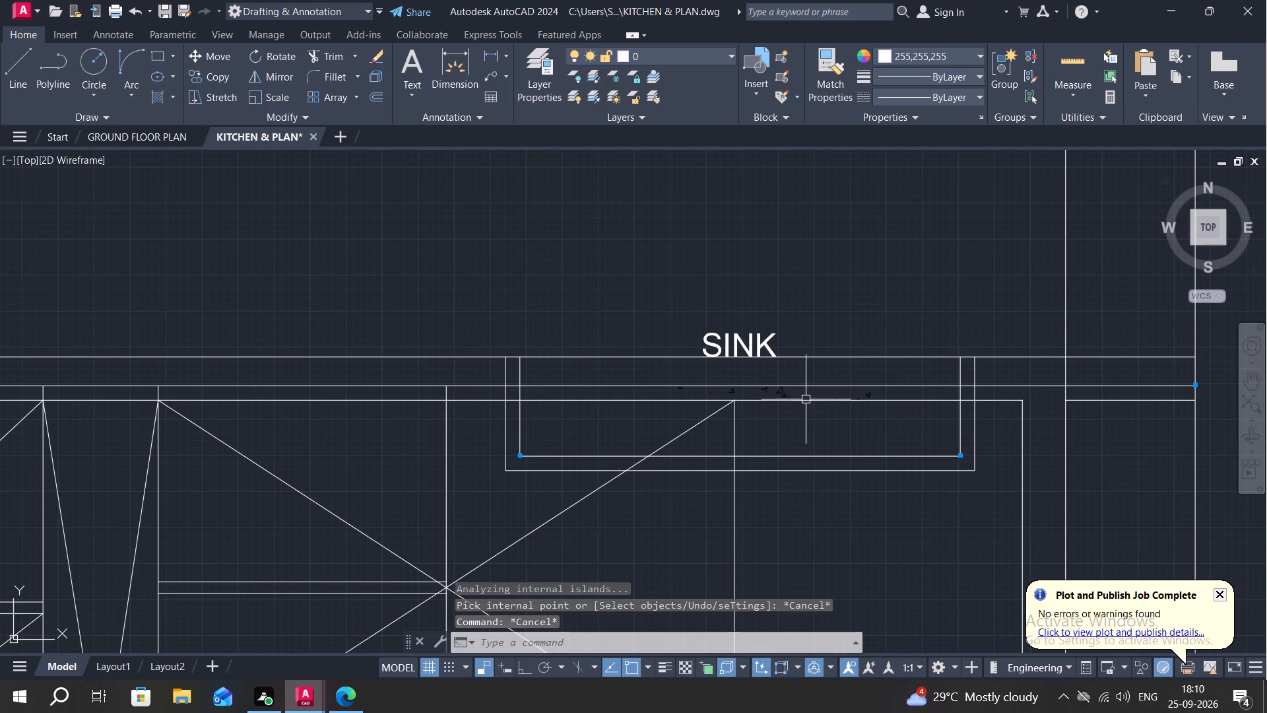
Set the scale of the AR-CONC hatch inside the sink outline to 0.05.
scroll(817, 388, "up", 3)
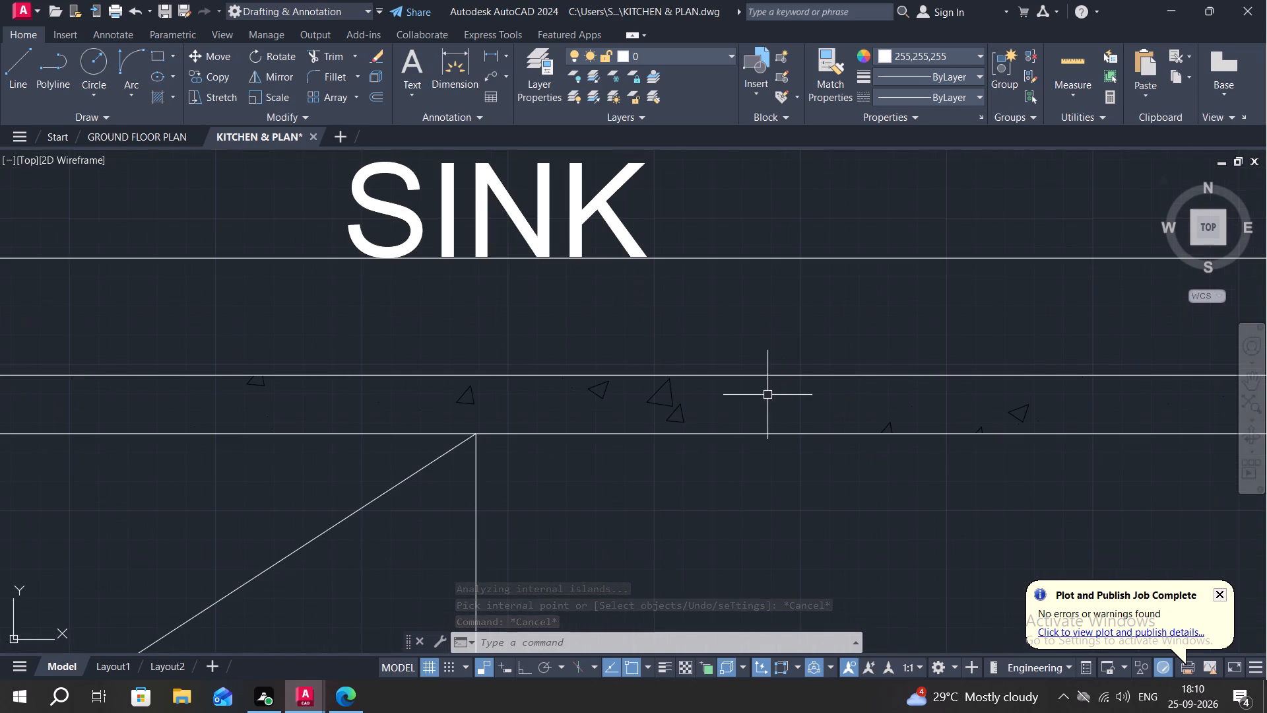
left_click(668, 403)
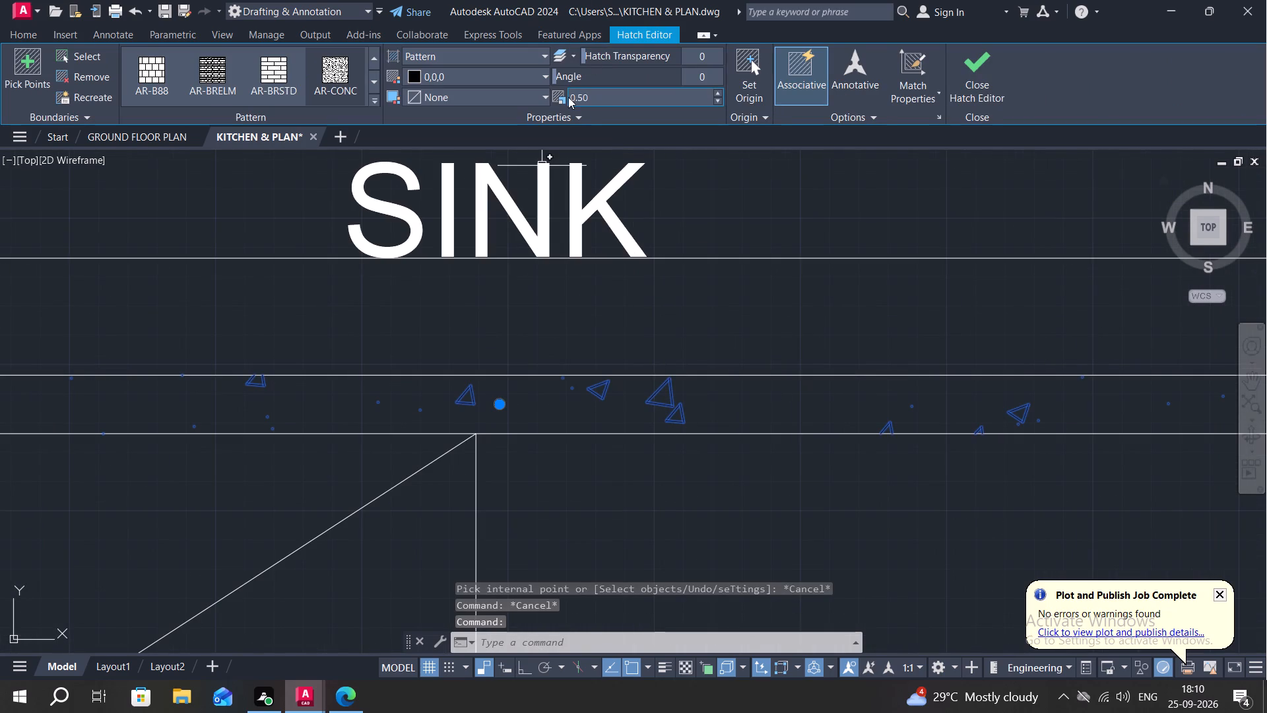
left_click(593, 101)
key("BackSpace")
type("0.")
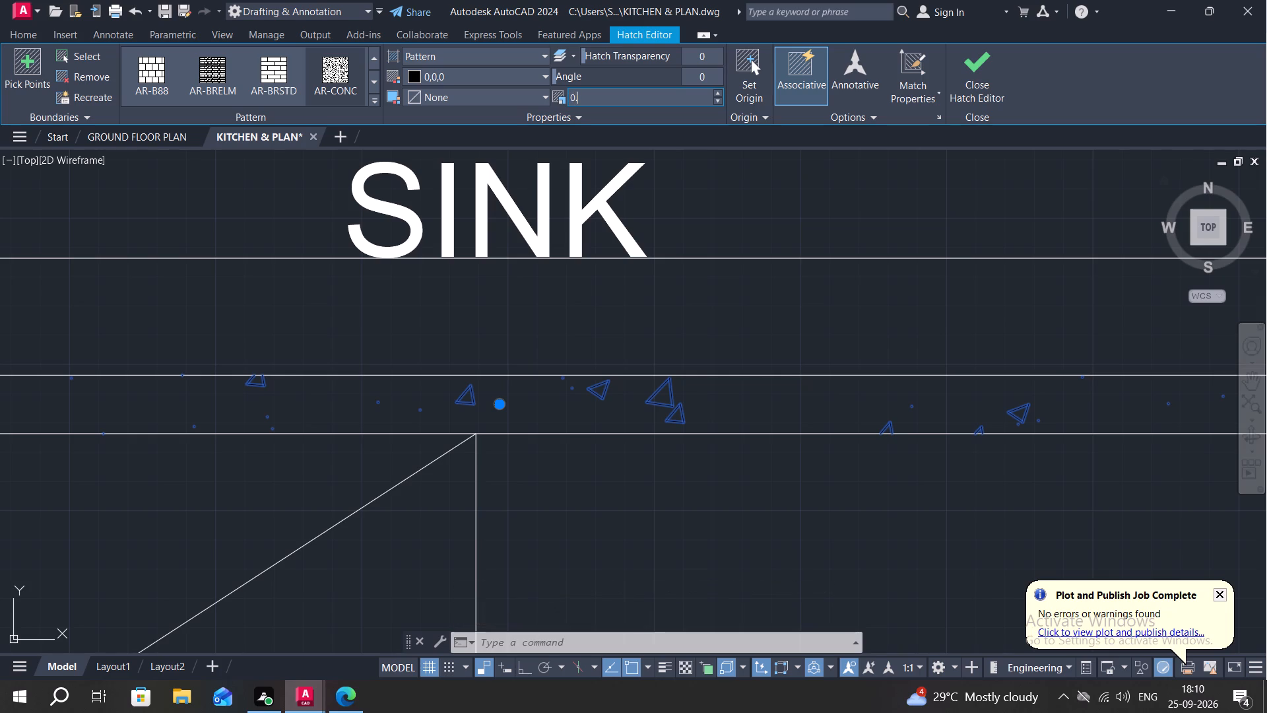
key("0")
key("5")
key("Return")
scroll(714, 238, "down", 2)
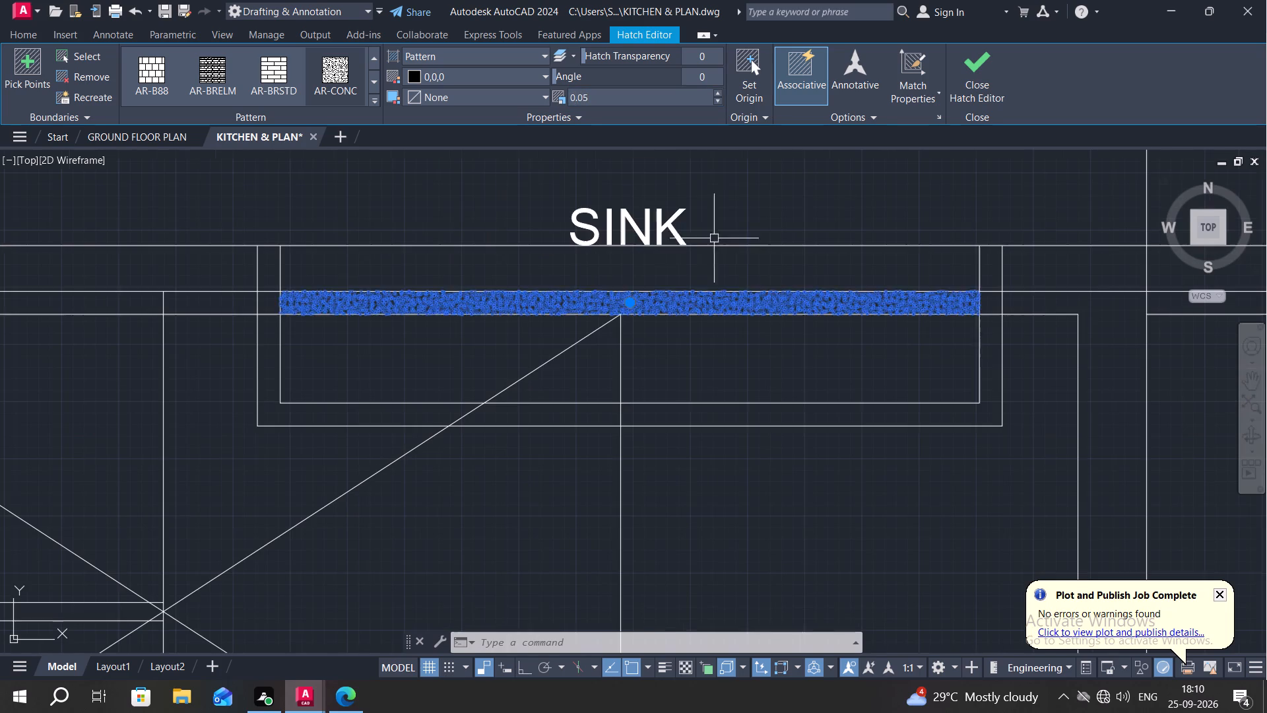
key("Escape")
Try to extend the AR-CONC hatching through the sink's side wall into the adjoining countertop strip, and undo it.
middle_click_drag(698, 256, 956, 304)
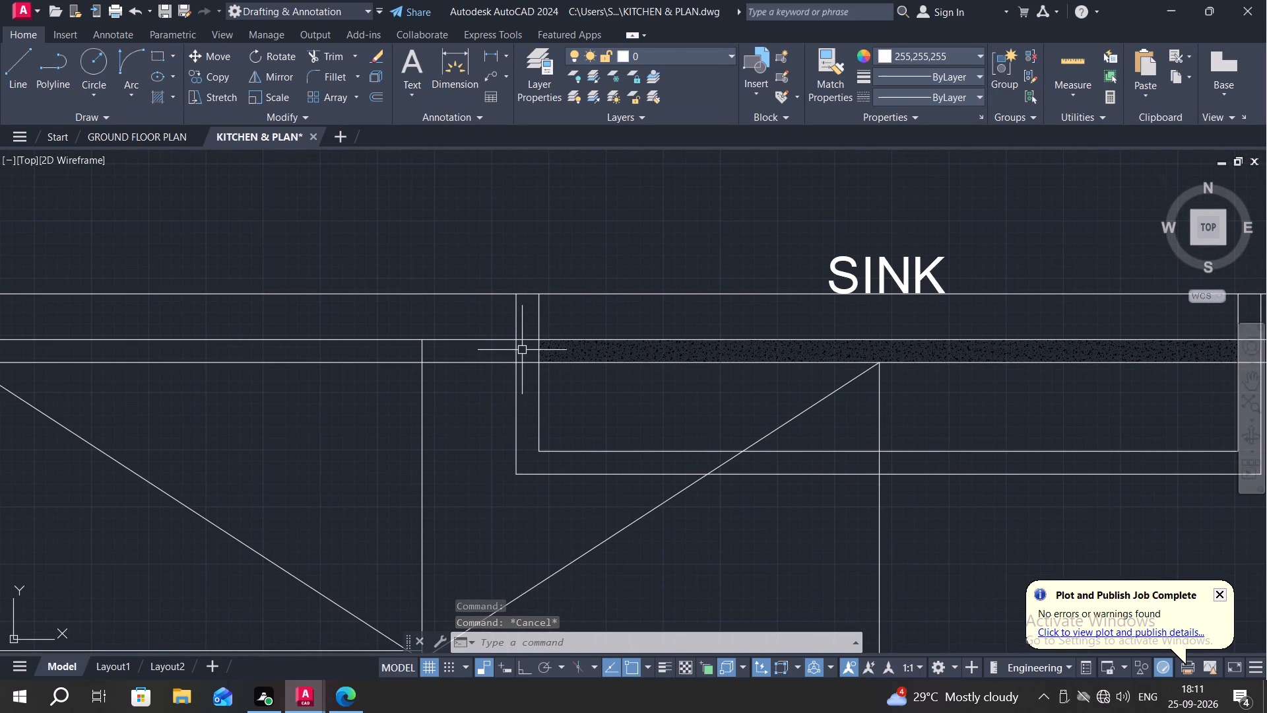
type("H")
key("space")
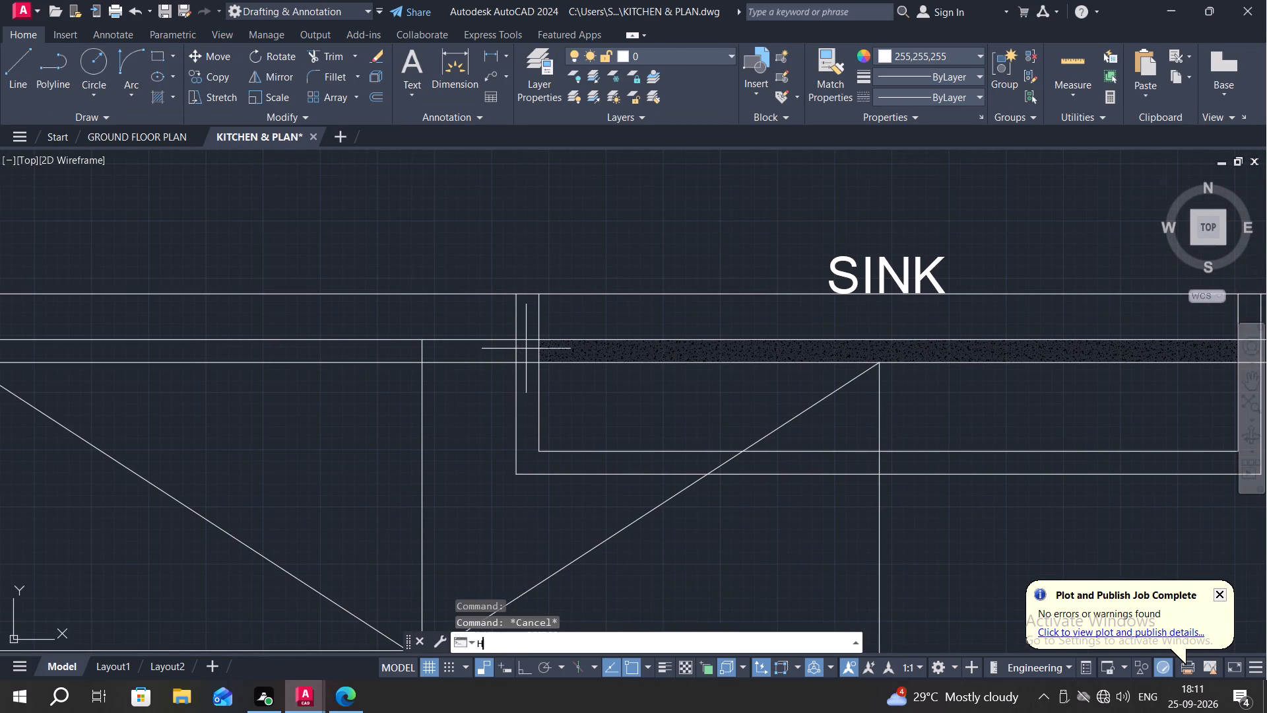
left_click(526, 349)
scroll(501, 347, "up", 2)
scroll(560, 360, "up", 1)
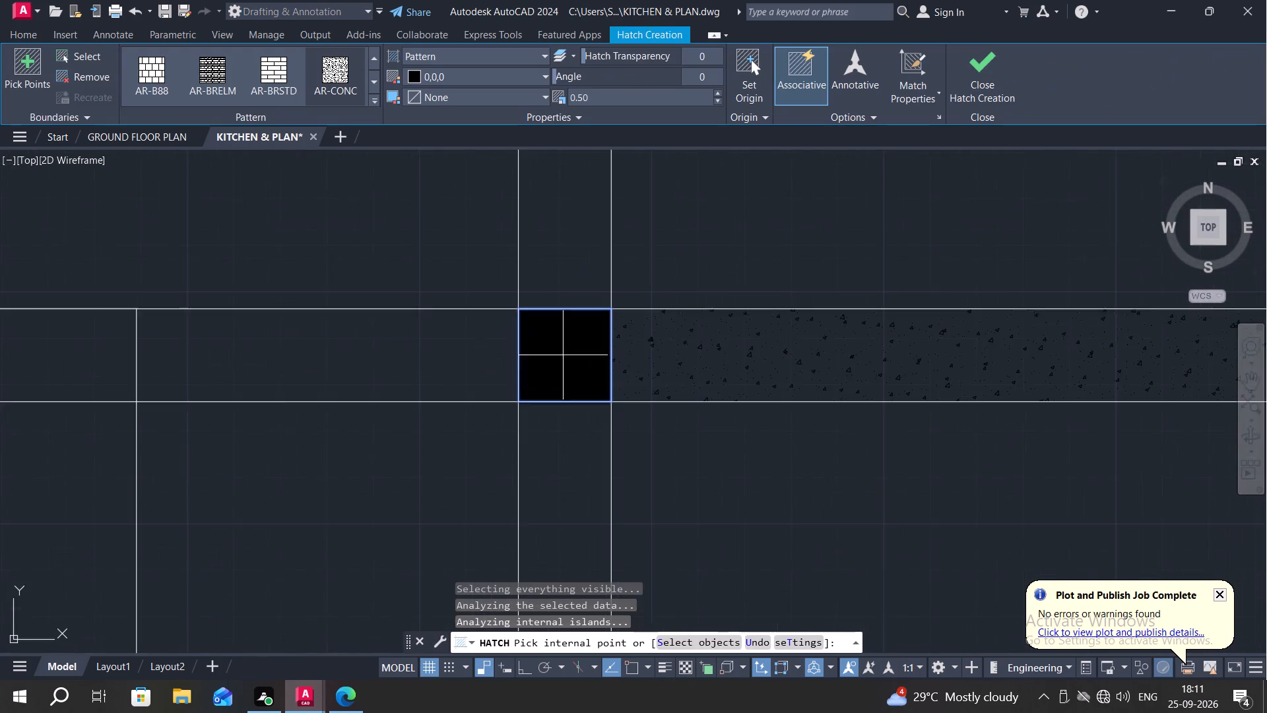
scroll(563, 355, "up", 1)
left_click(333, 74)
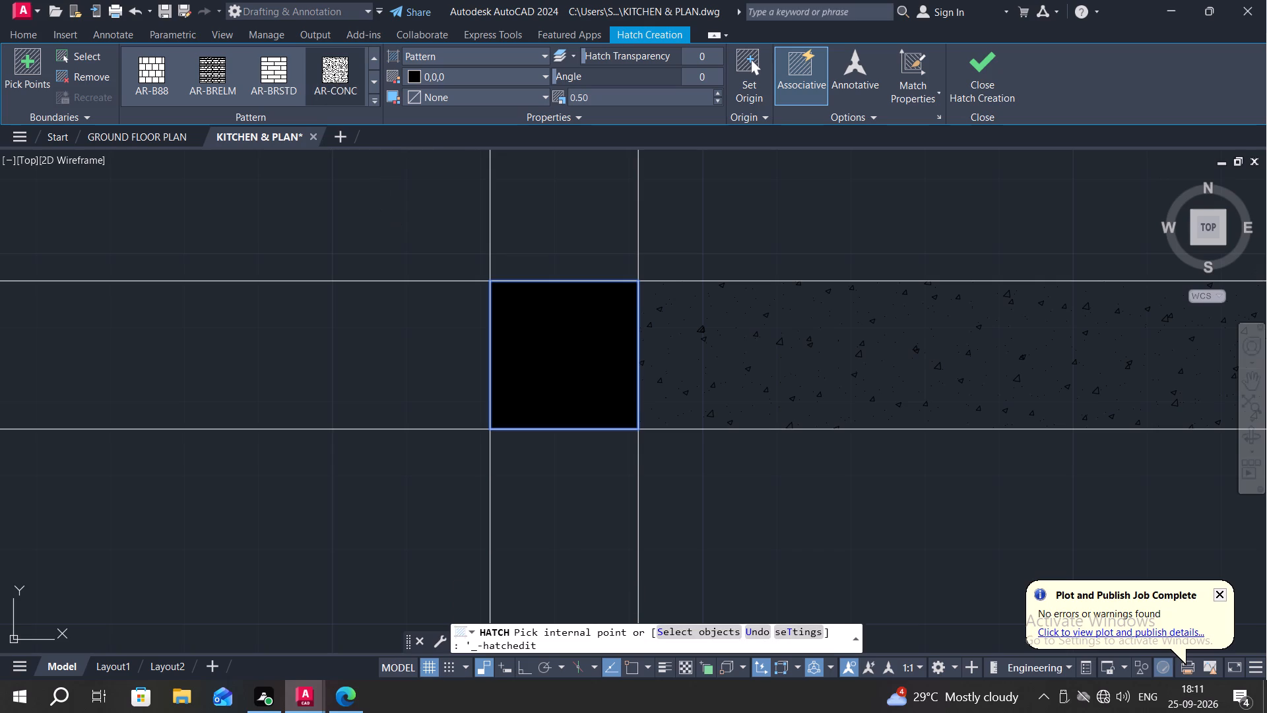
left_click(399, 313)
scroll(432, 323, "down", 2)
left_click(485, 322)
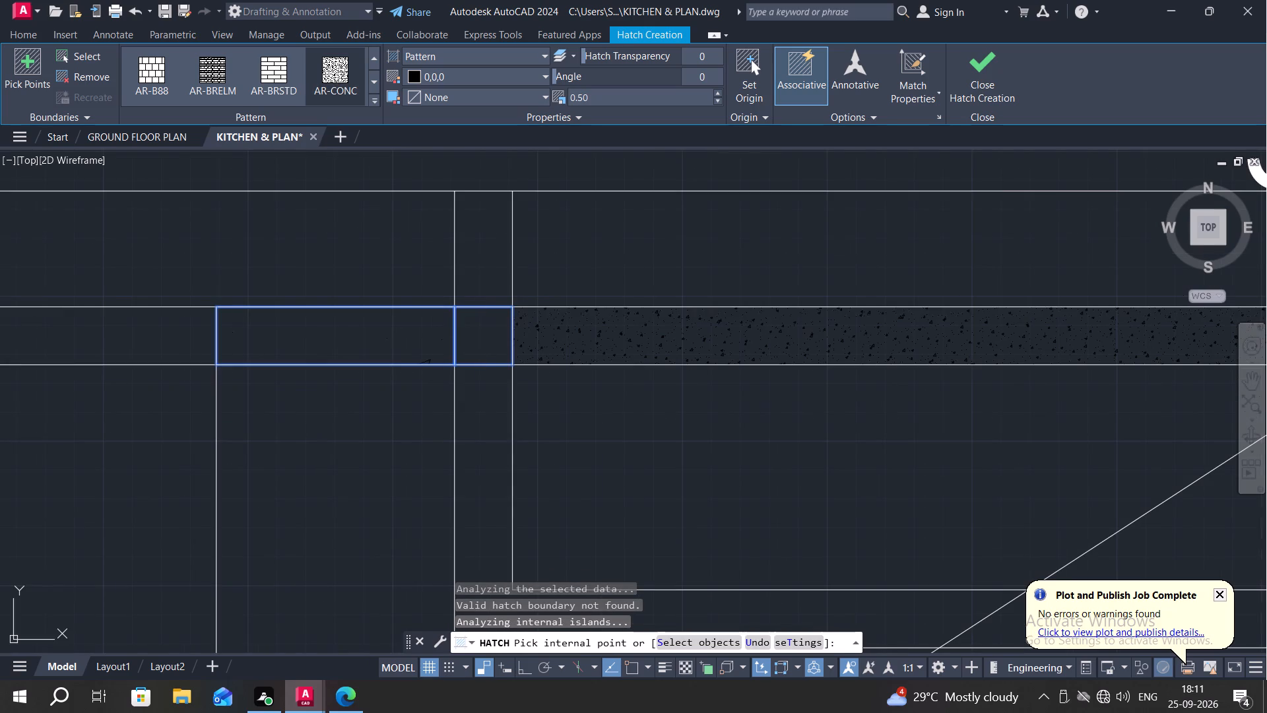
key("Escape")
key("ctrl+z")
Trim the four short vertical lines crossing the thin countertop strip above the base cabinet dividers left of the sink.
scroll(459, 339, "down", 1)
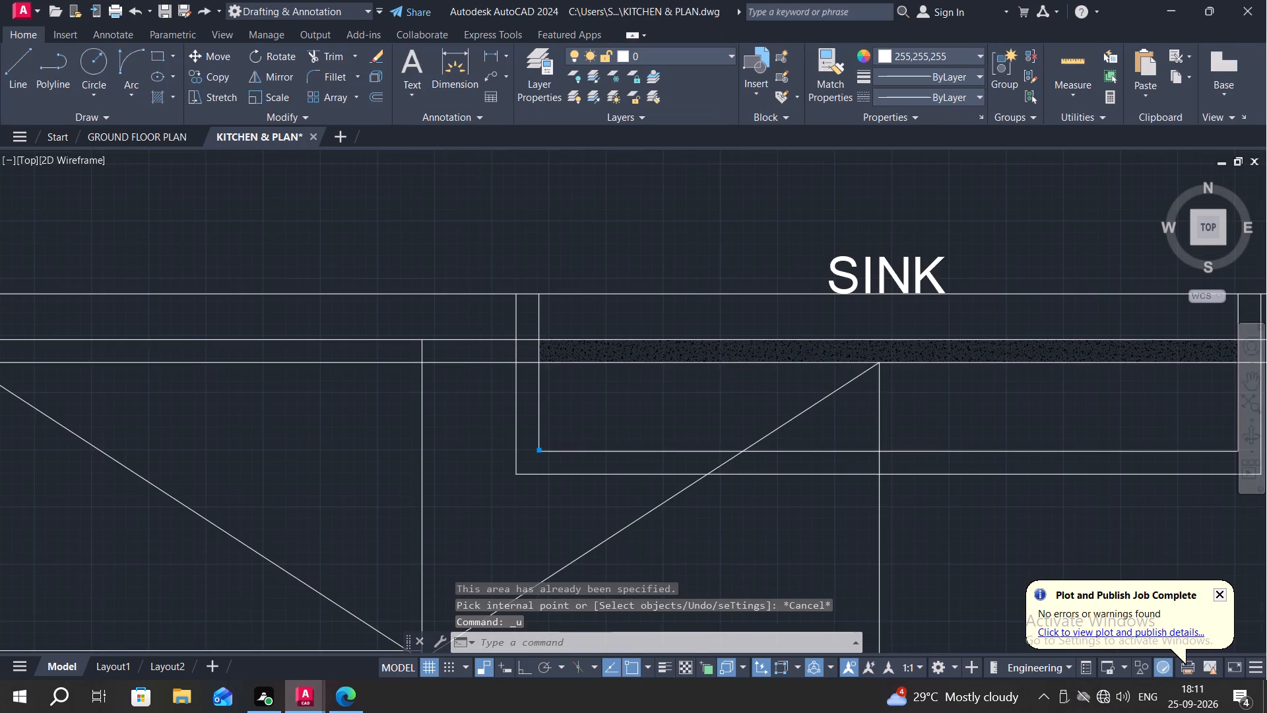
scroll(459, 339, "down", 1)
type("TR")
key("space")
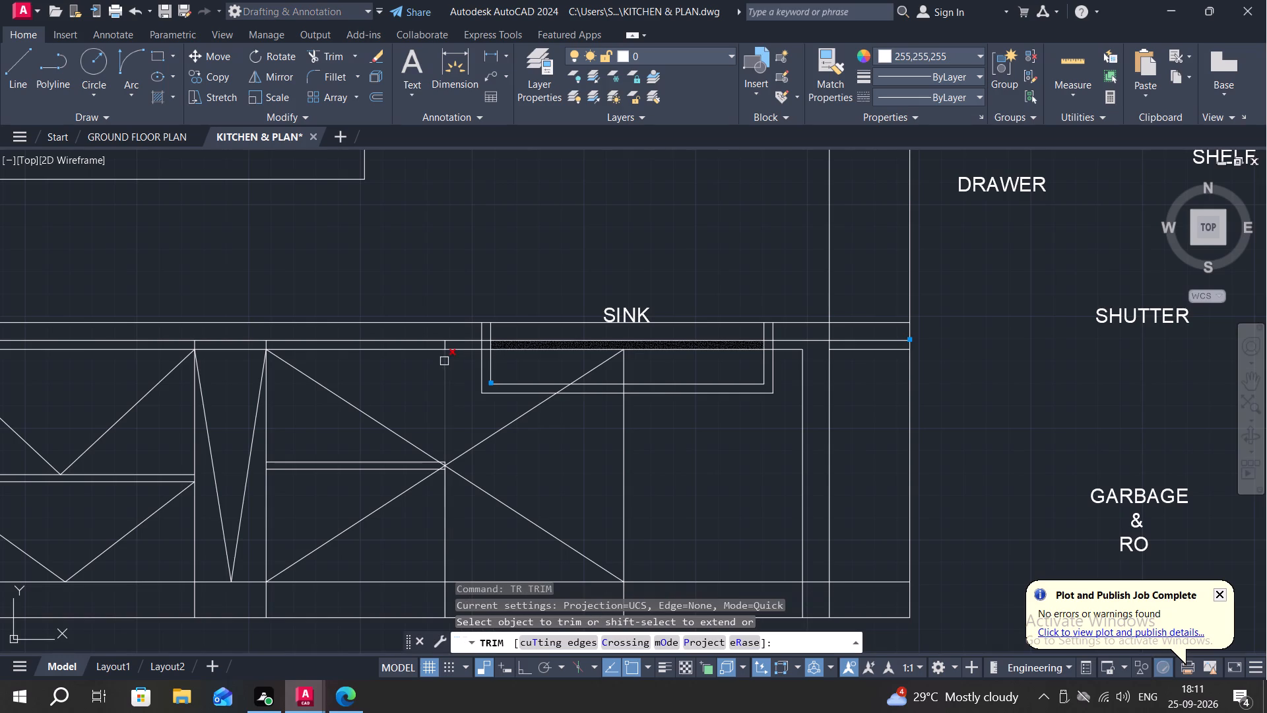
scroll(439, 343, "up", 3)
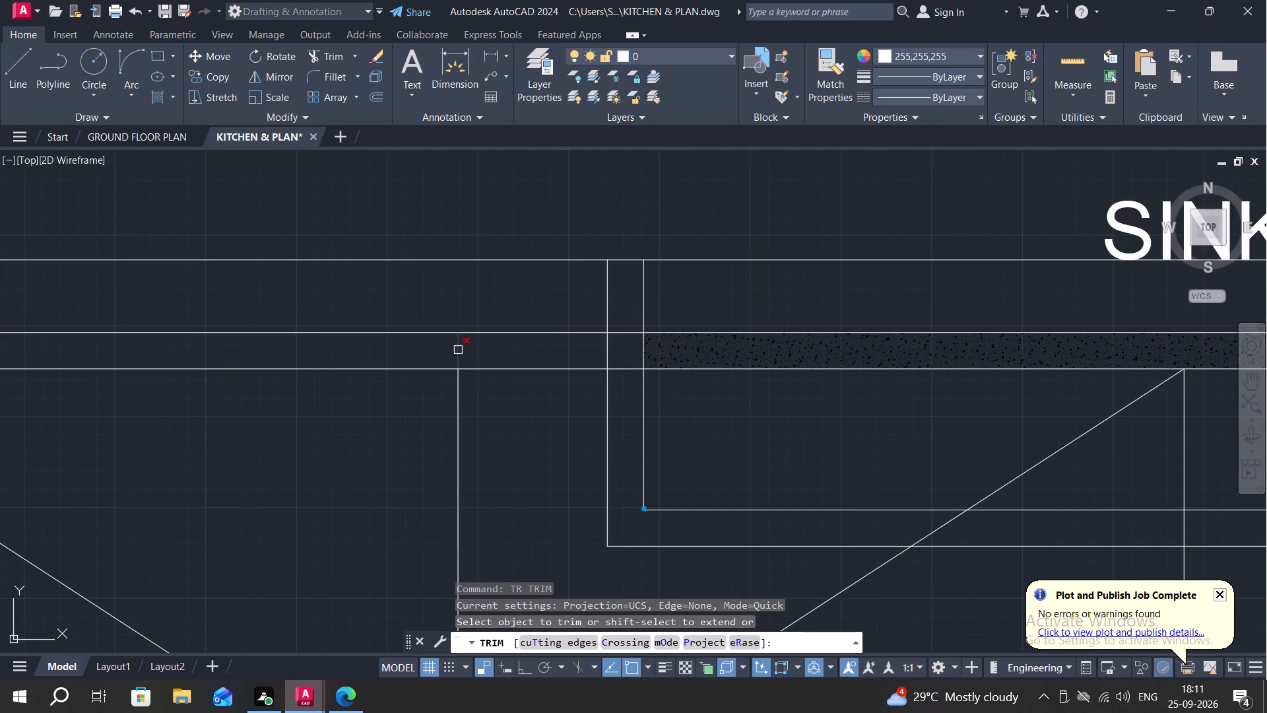
left_click(458, 350)
scroll(345, 447, "down", 2)
middle_click_drag(344, 450, 806, 426)
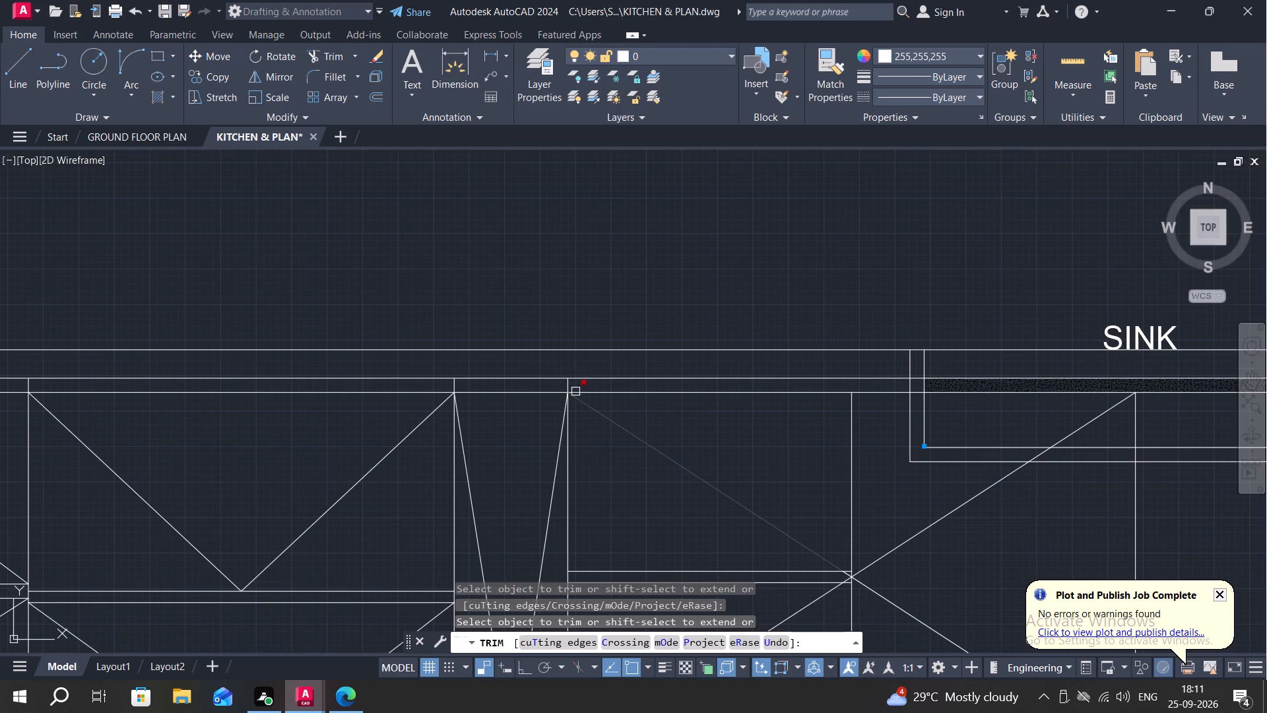
left_click(568, 382)
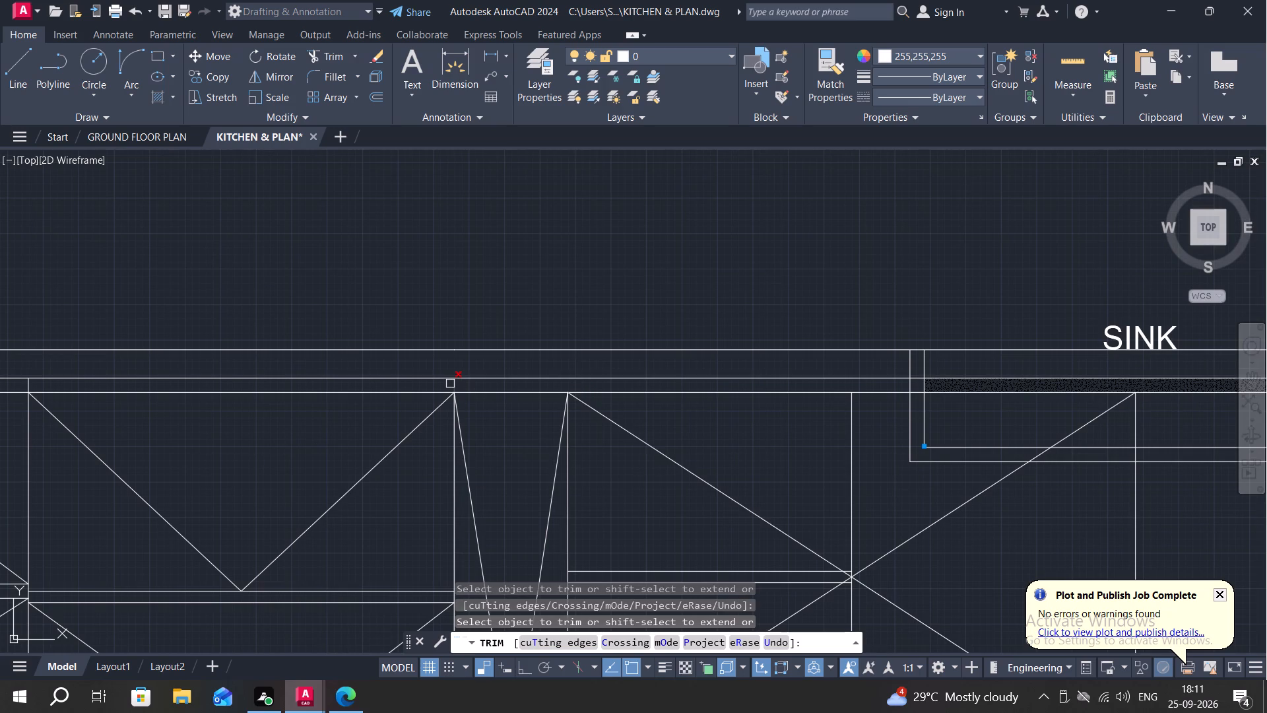
left_click(453, 385)
middle_click_drag(353, 401, 656, 440)
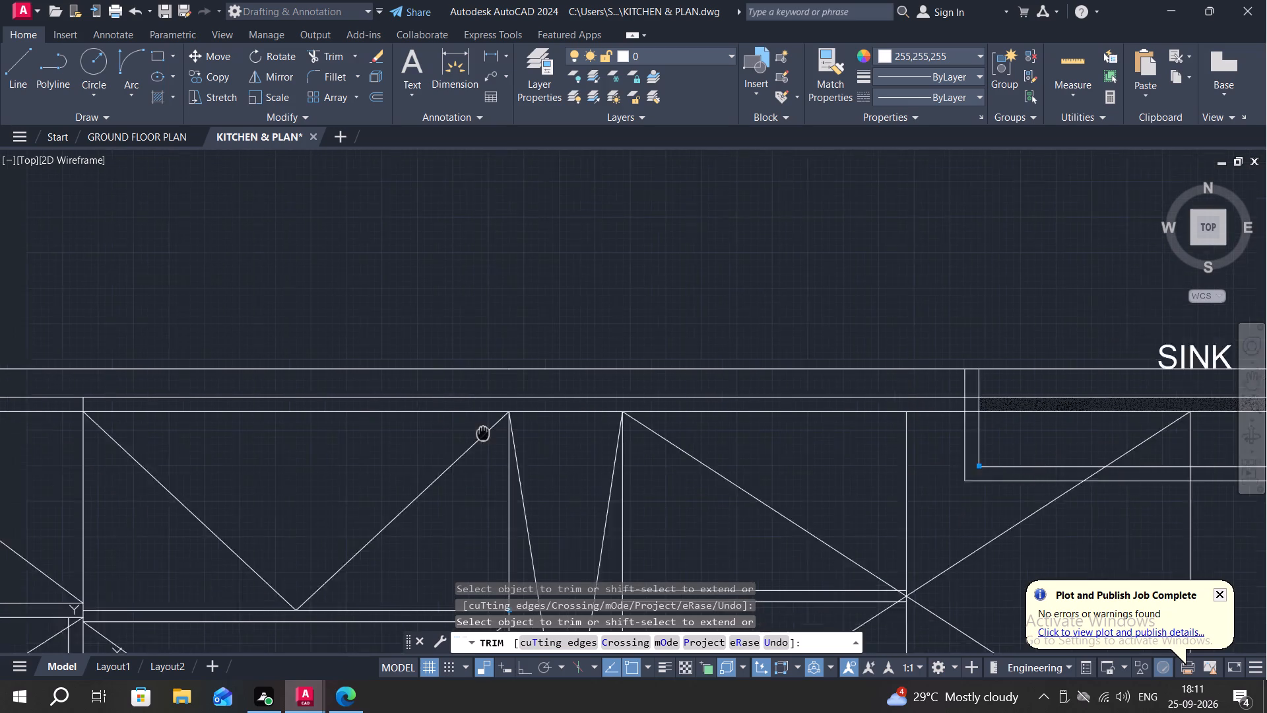
middle_click_drag(656, 440, 746, 435)
left_click(419, 419)
key("Escape")
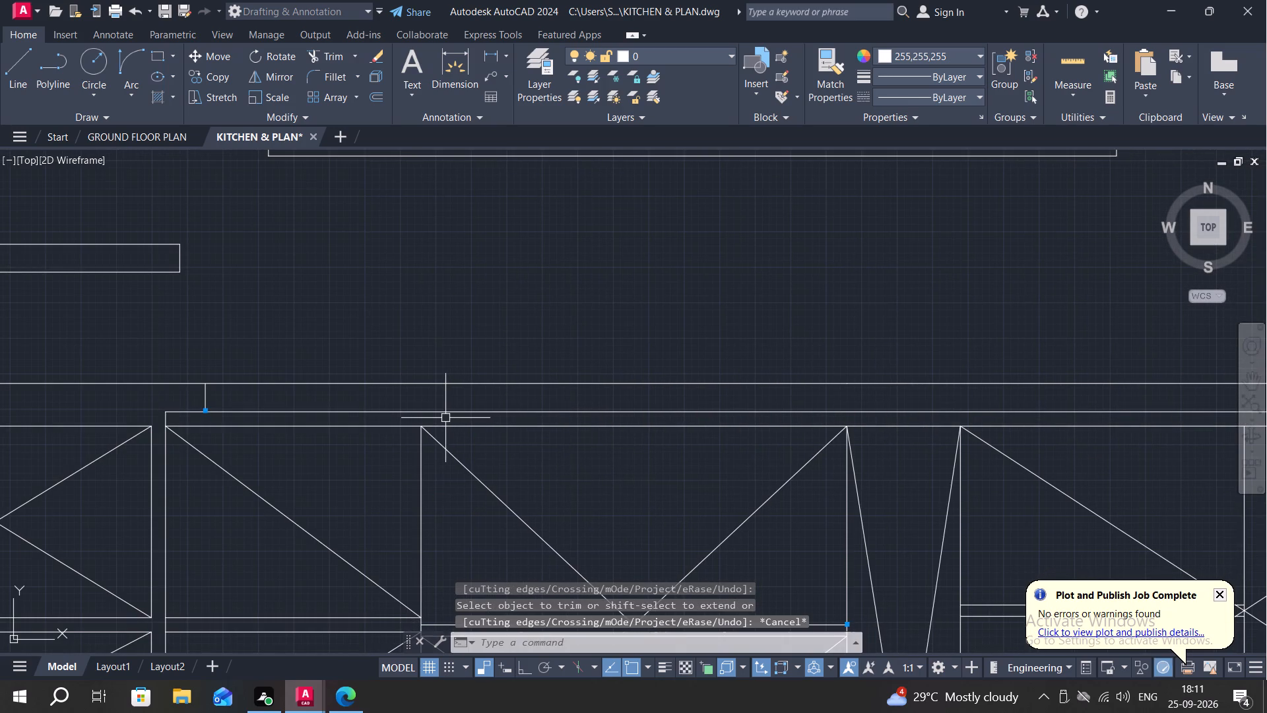
Hatch the thin countertop strip left of the sink with the AR-CONC pattern at scale 0.50.
key("h")
key("space")
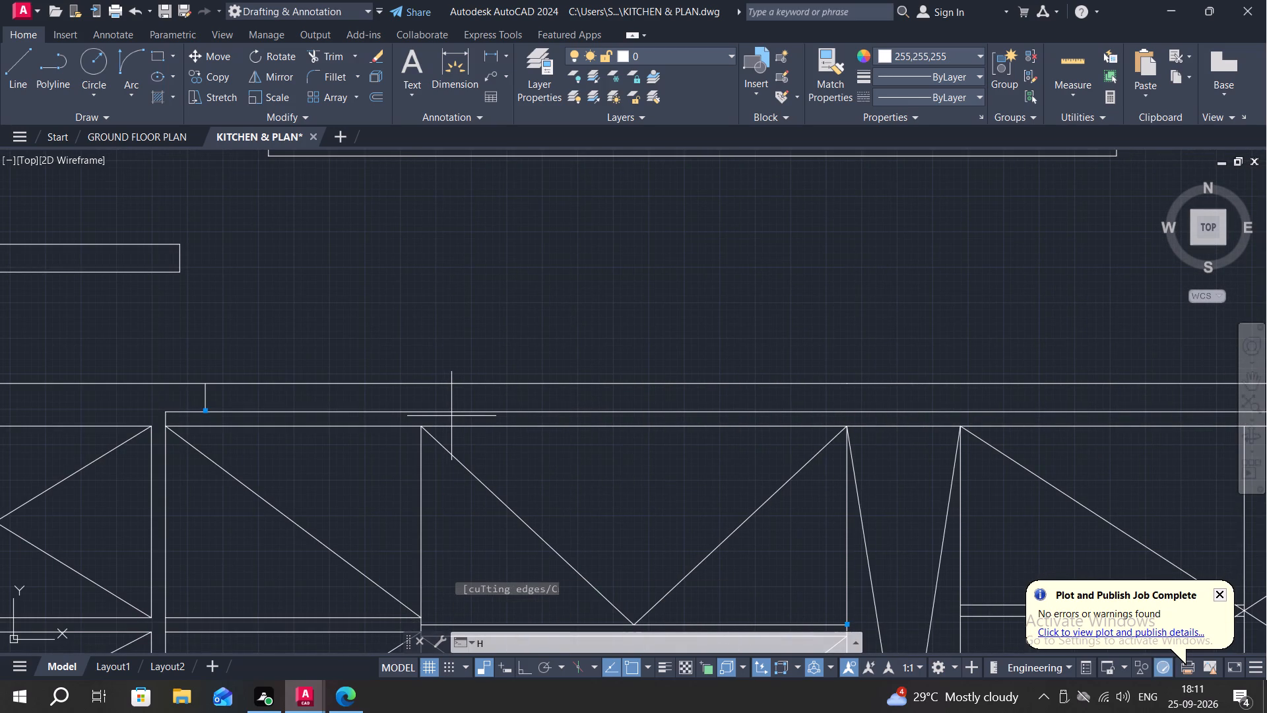
left_click(462, 421)
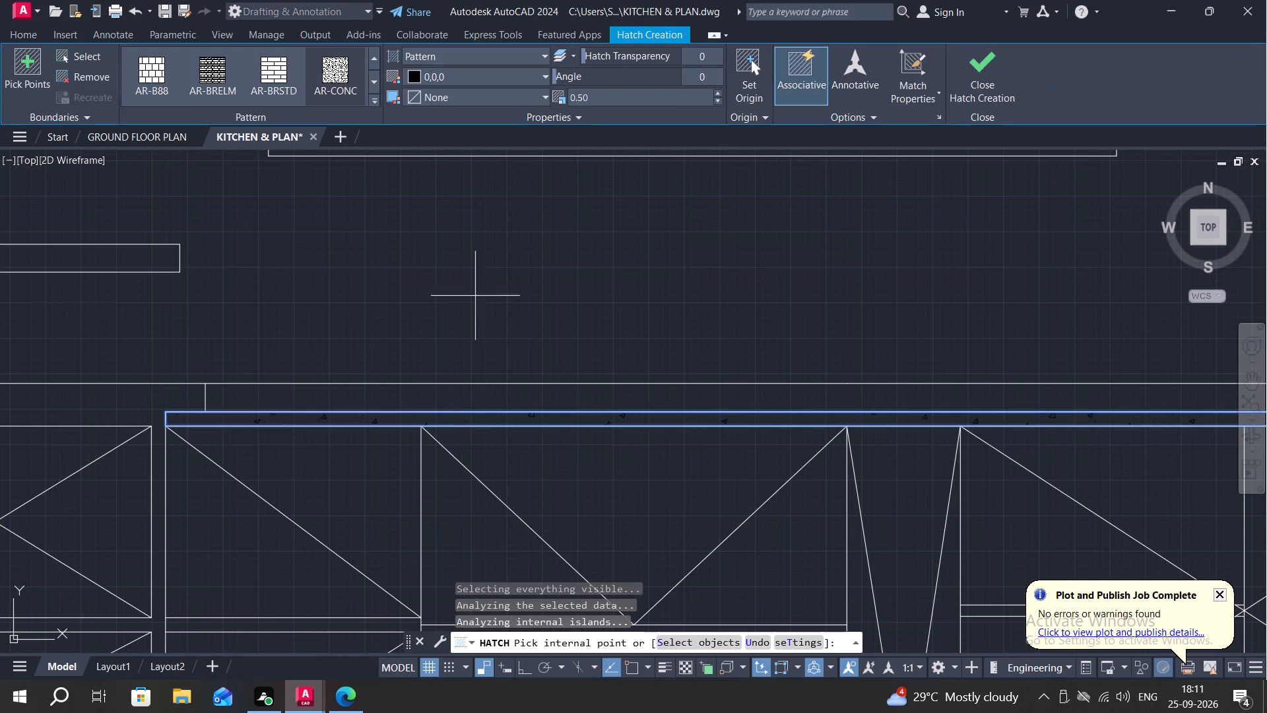
scroll(544, 255, "down", 3)
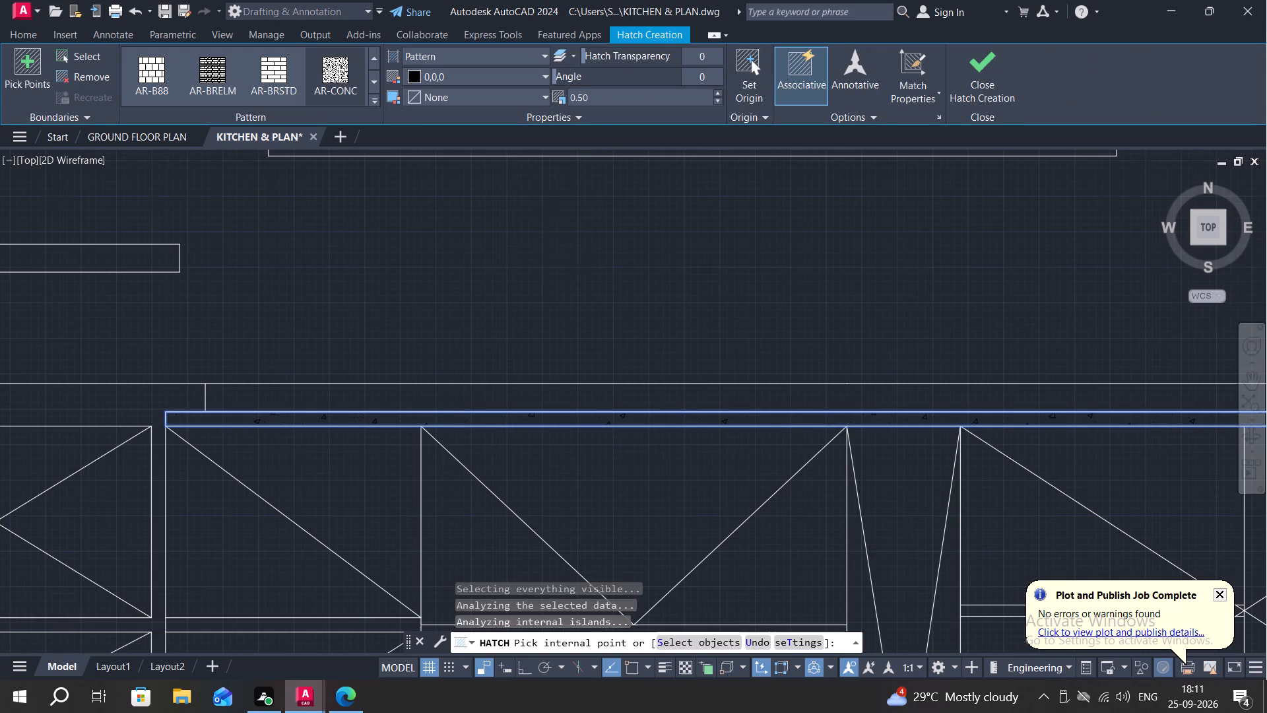
left_click(596, 97)
key("BackSpace")
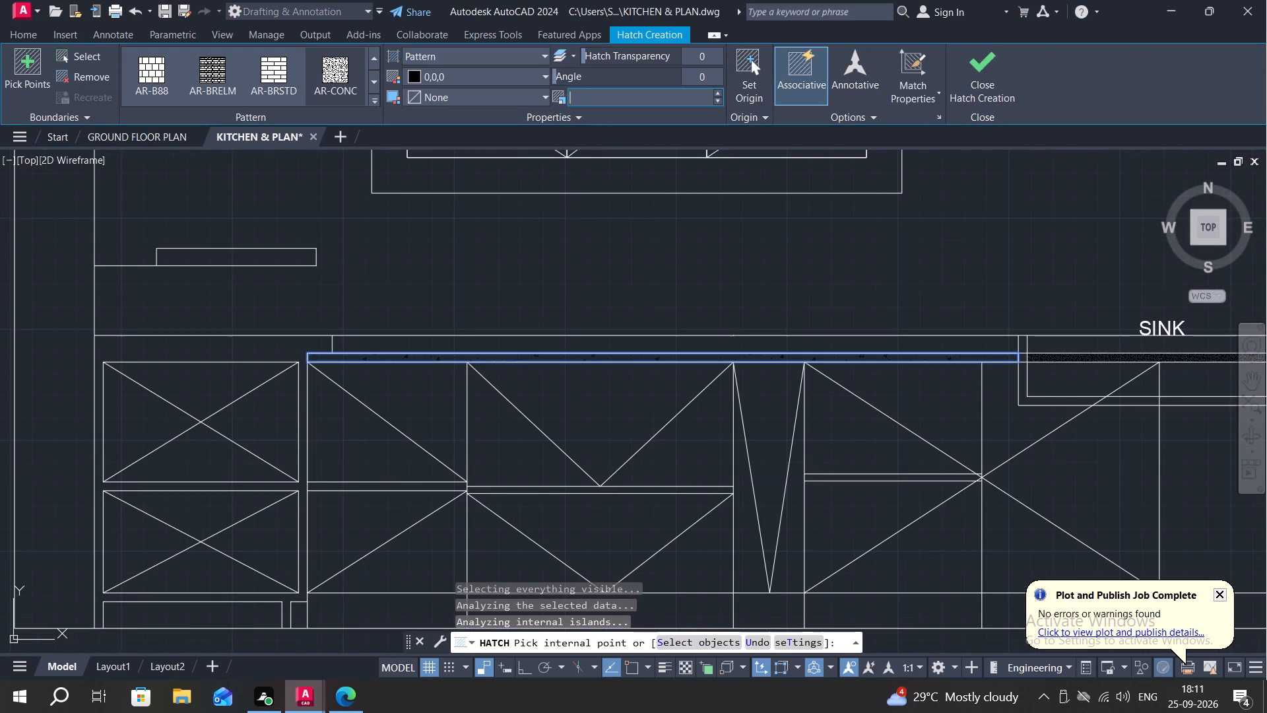
type("O.")
key("0")
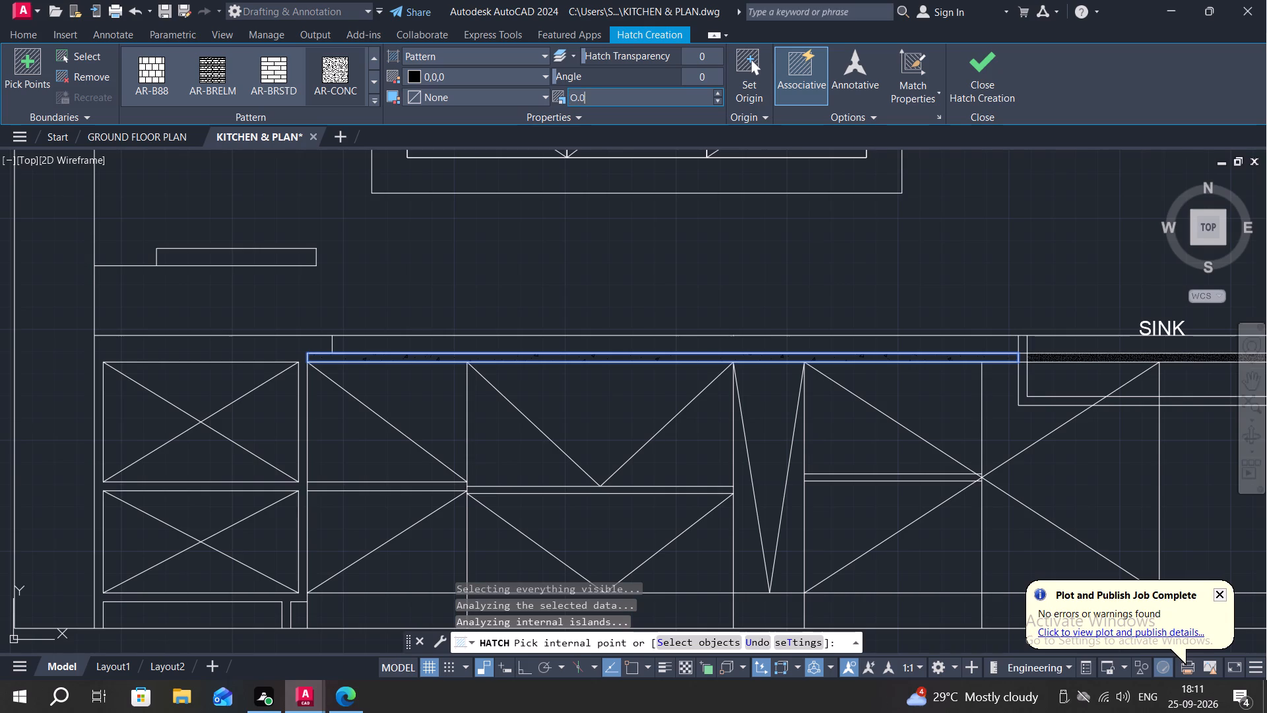
key("5")
key("Return")
key("Return")
key("Return")
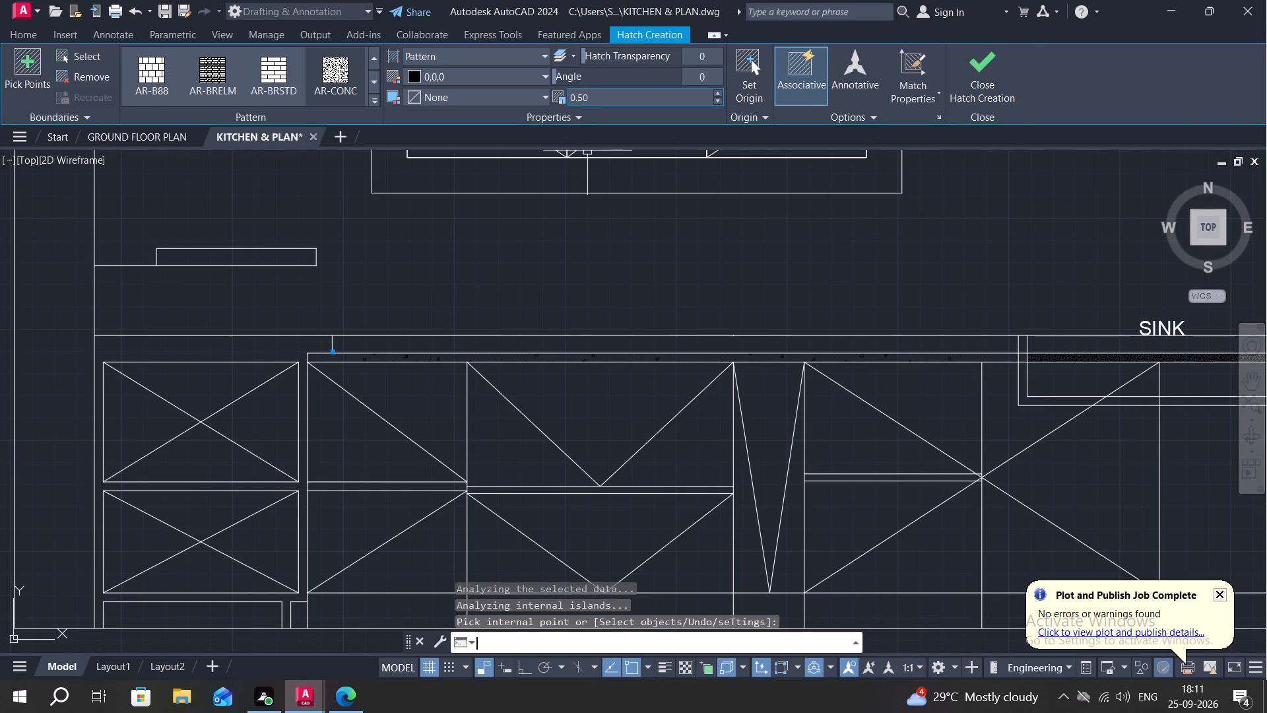
Add one AR-CONC hatch at scale 0.50 covering both the countertop strip left of the sink and the strip inside the sink outline.
key("Return")
key("Return")
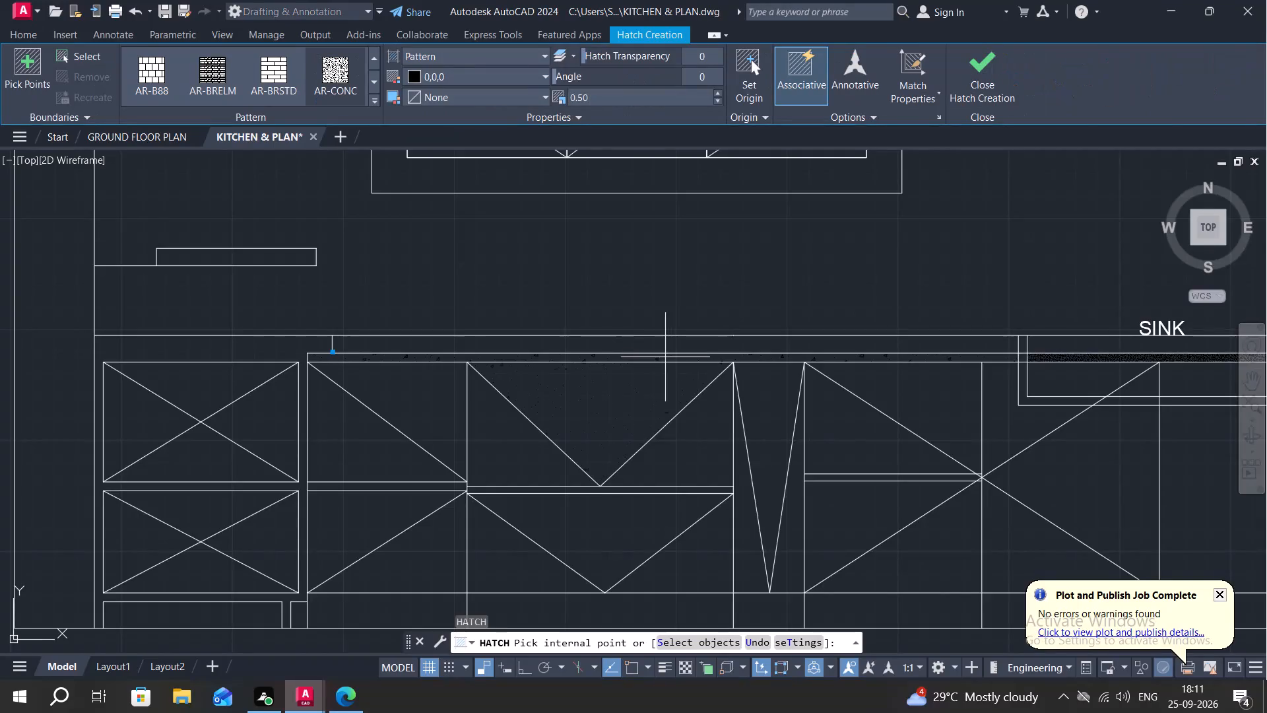
scroll(665, 357, "up", 2)
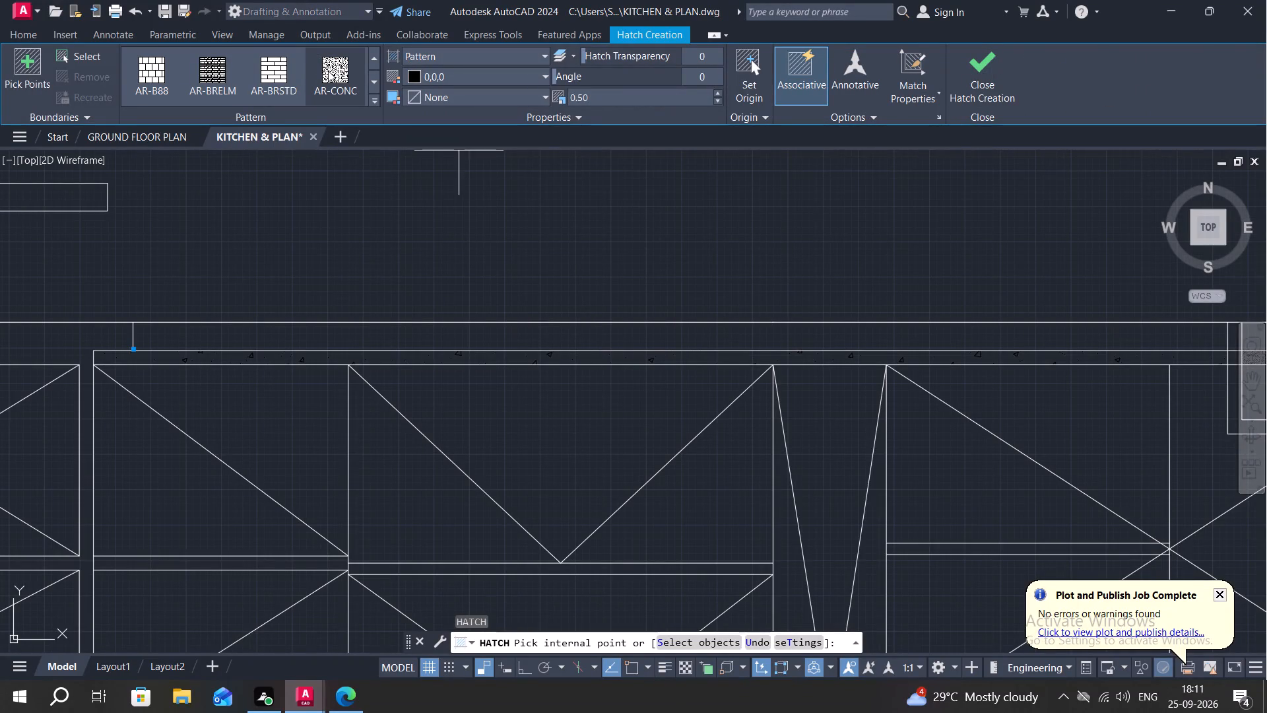
left_click(328, 71)
left_click(440, 362)
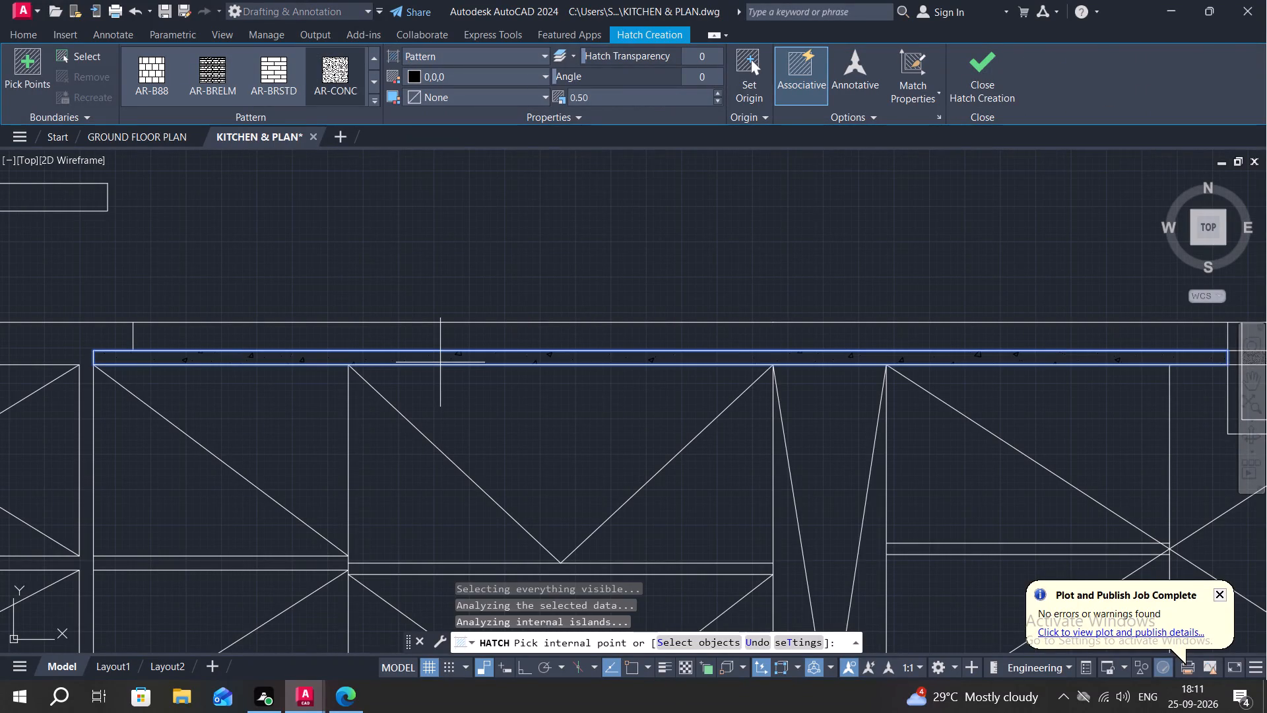
scroll(484, 327, "down", 3)
middle_click_drag(558, 229, 400, 218)
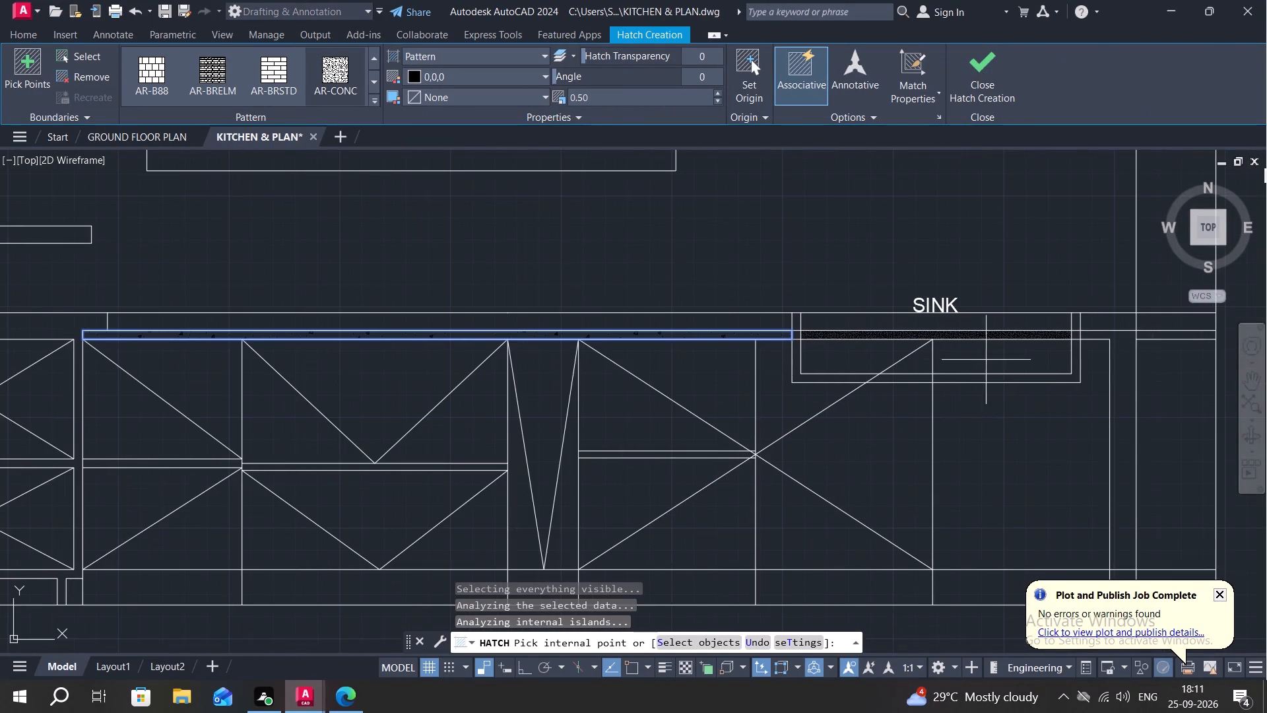
scroll(979, 342, "up", 3)
left_click(907, 330)
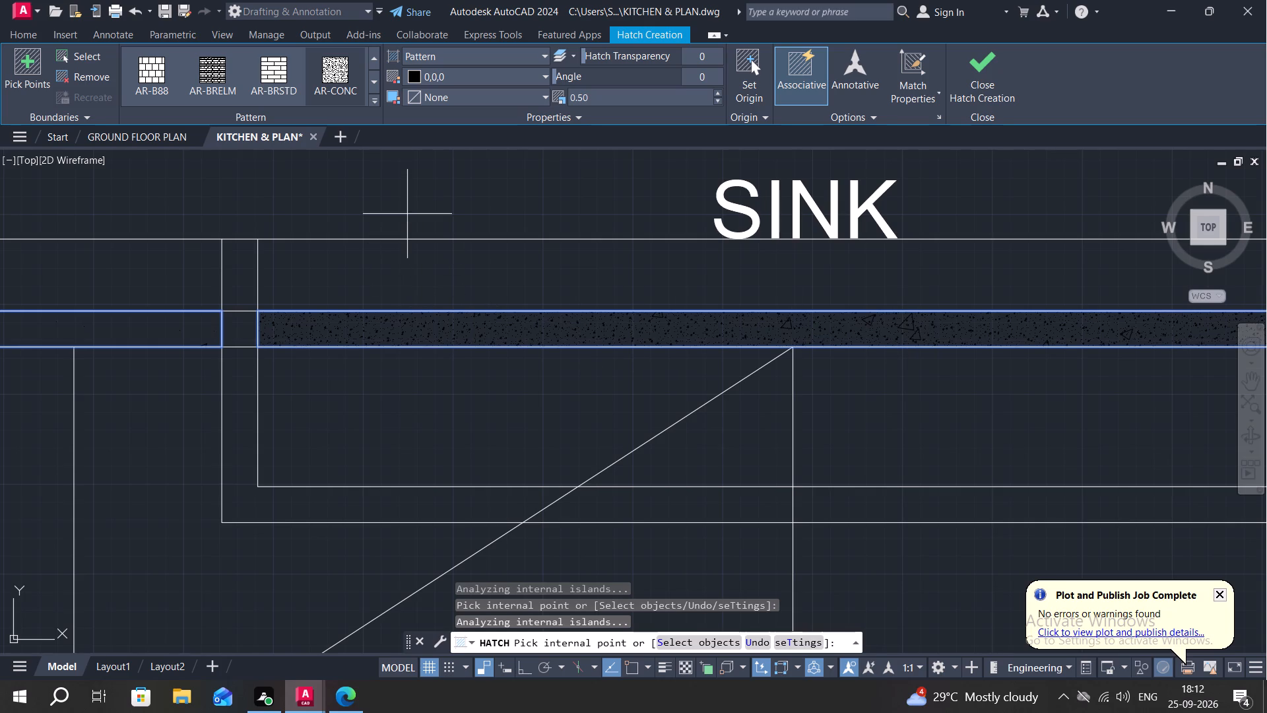
middle_click_drag(401, 210, 636, 215)
key("space")
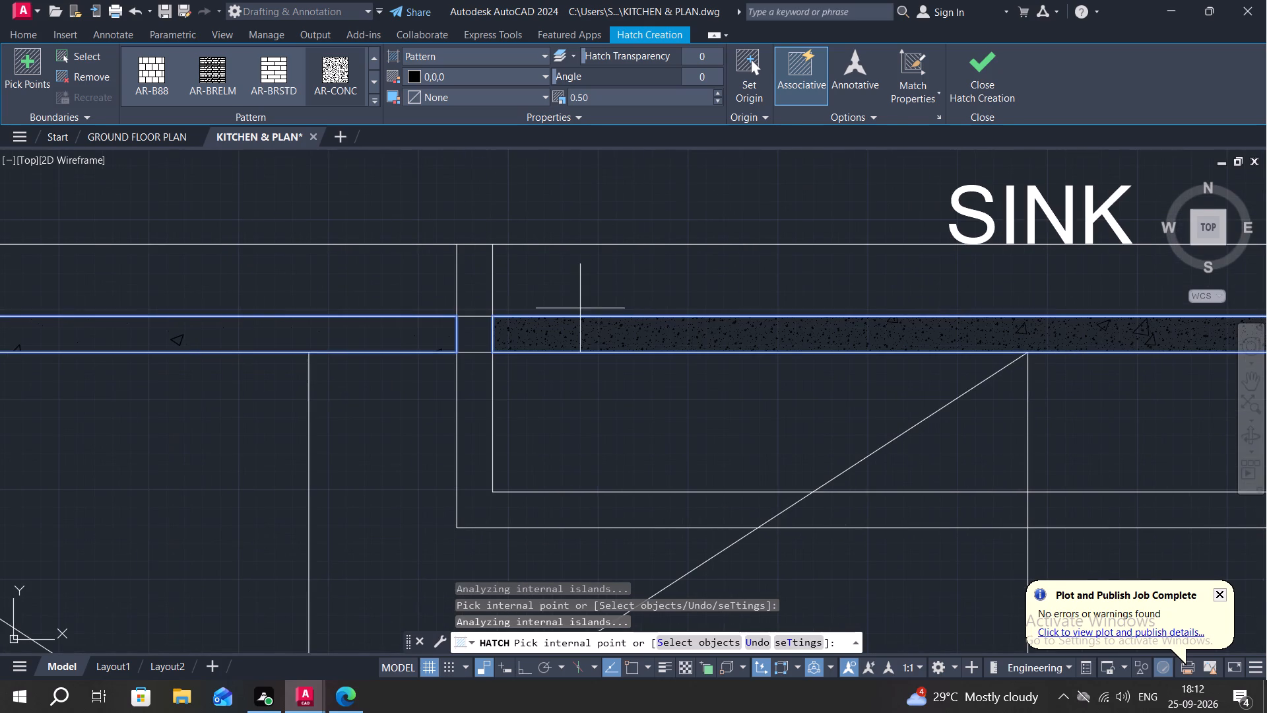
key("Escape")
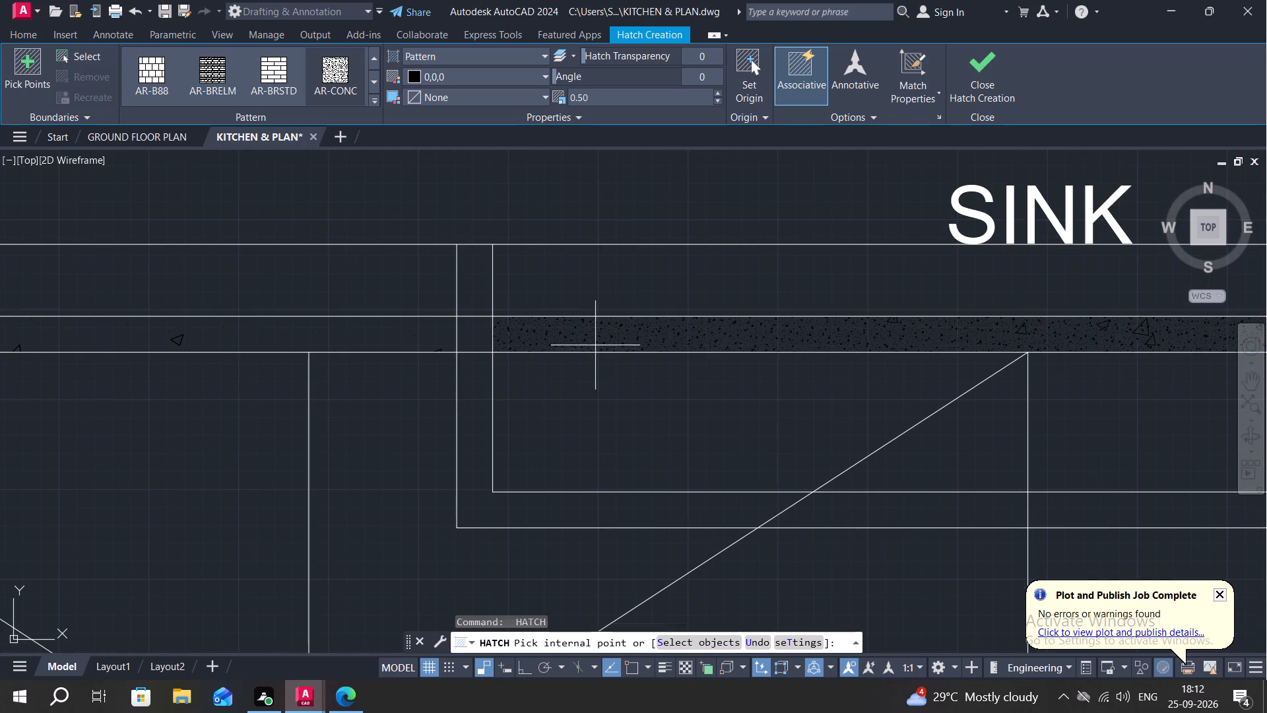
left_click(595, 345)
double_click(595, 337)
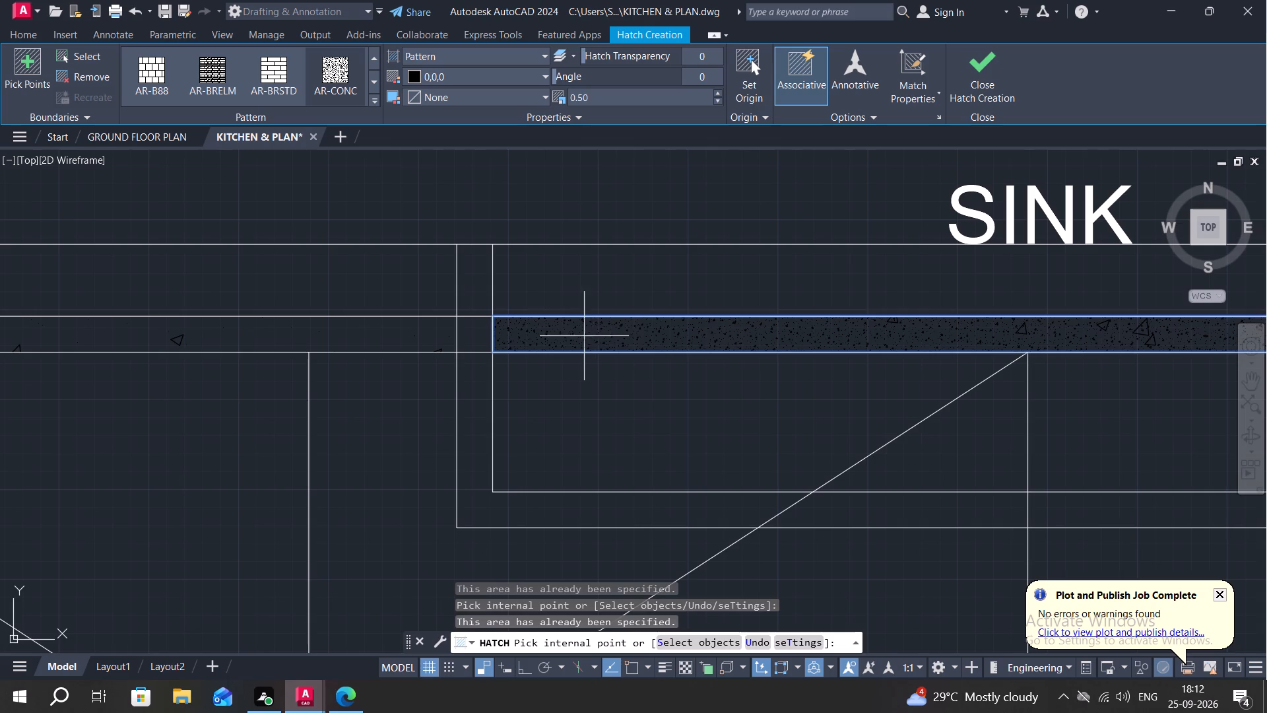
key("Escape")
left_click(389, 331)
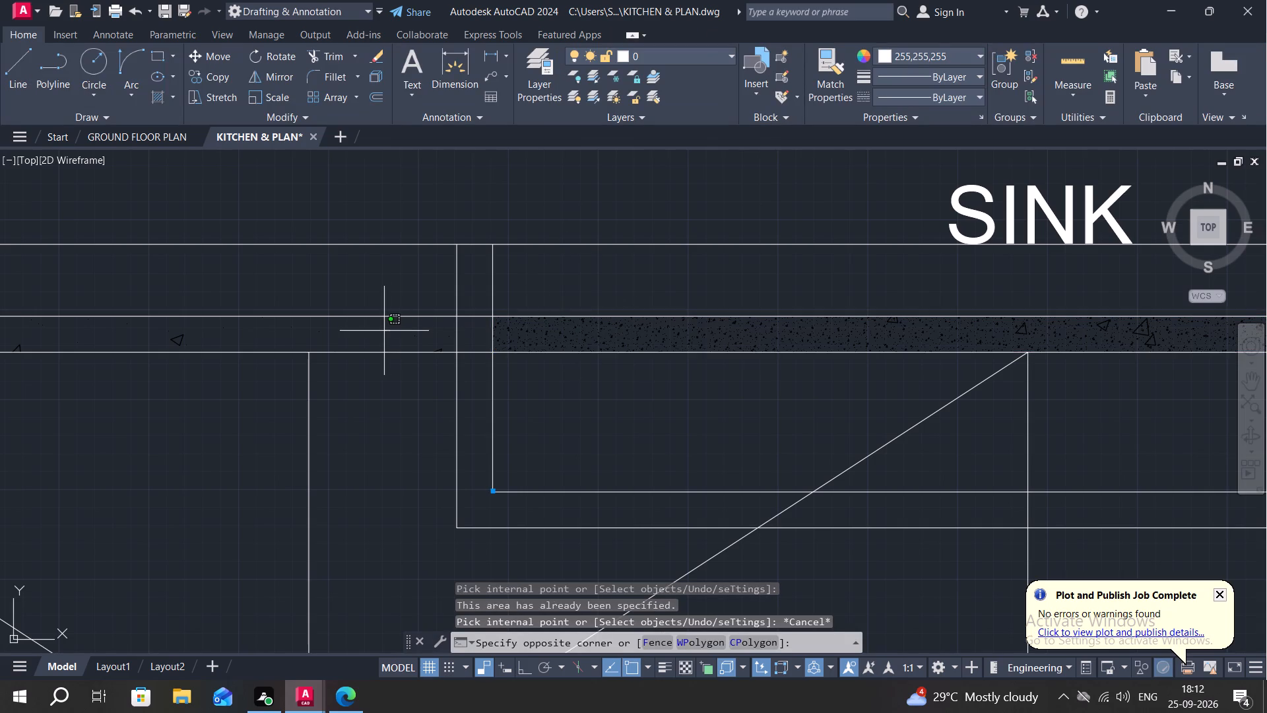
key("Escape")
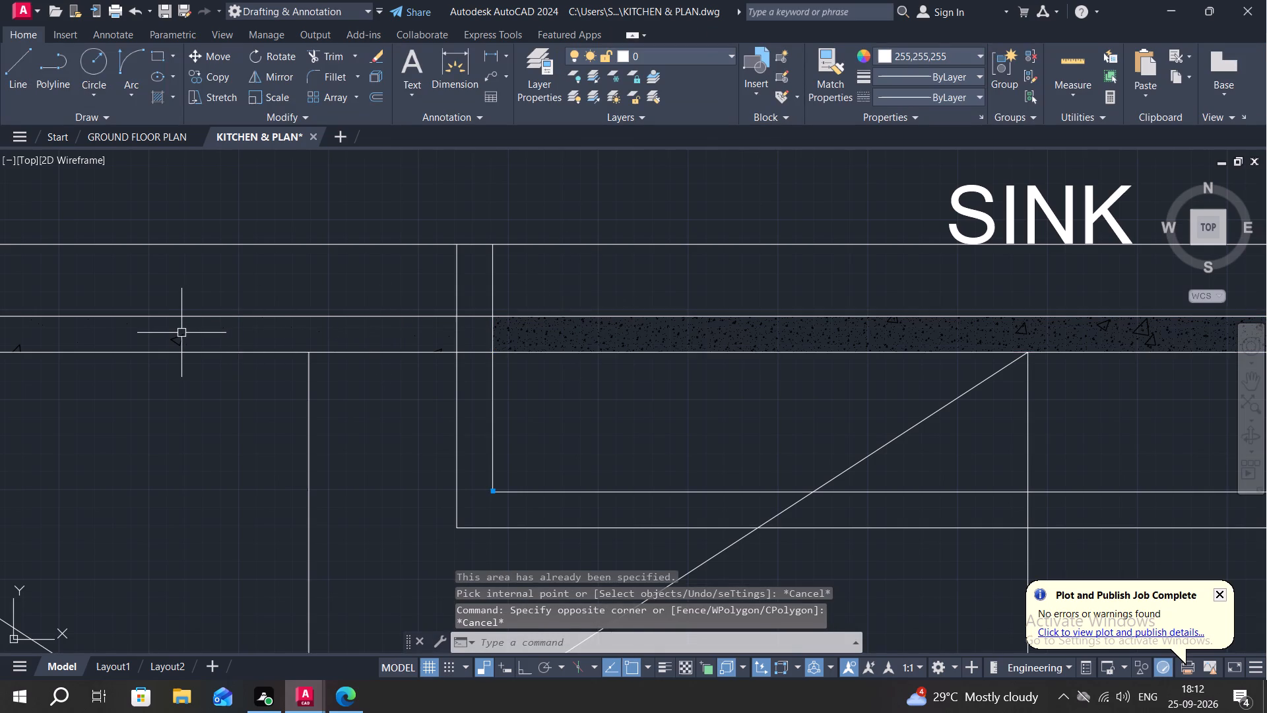
Set the scale of the AR-CONC hatch spanning the left countertop strip and the sink strip to 0.05.
left_click(181, 333)
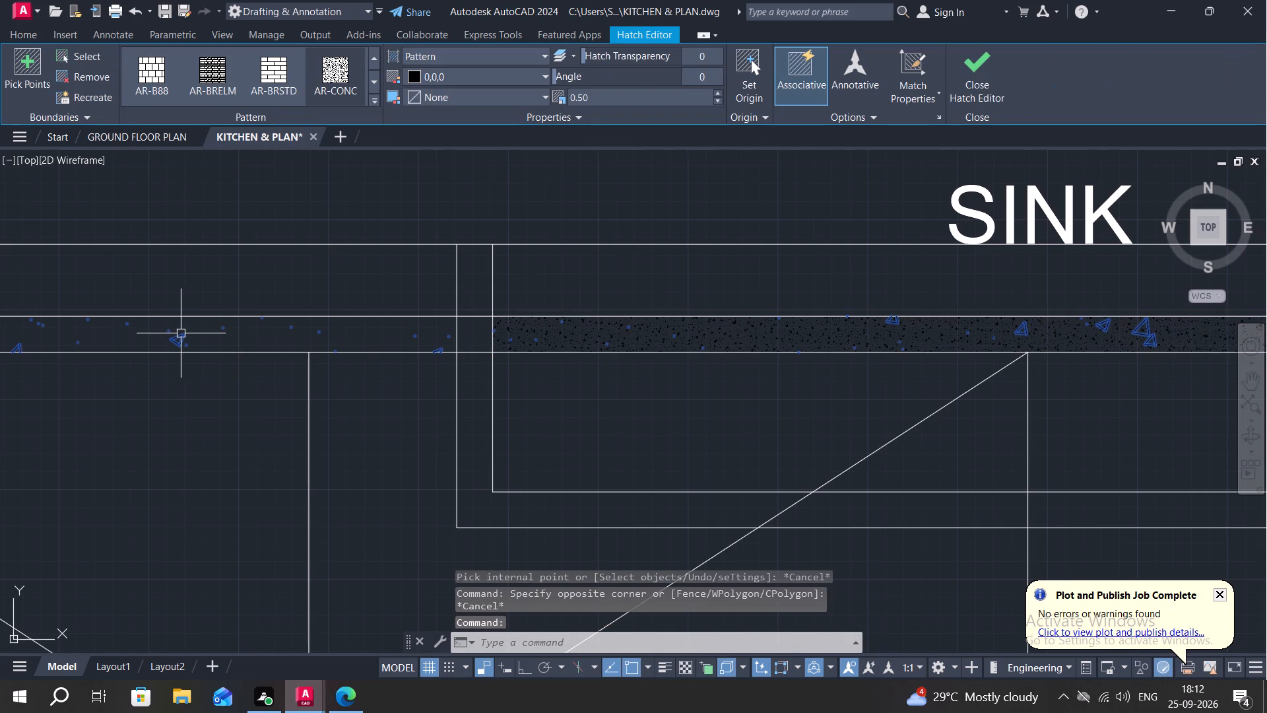
scroll(391, 325, "down", 1)
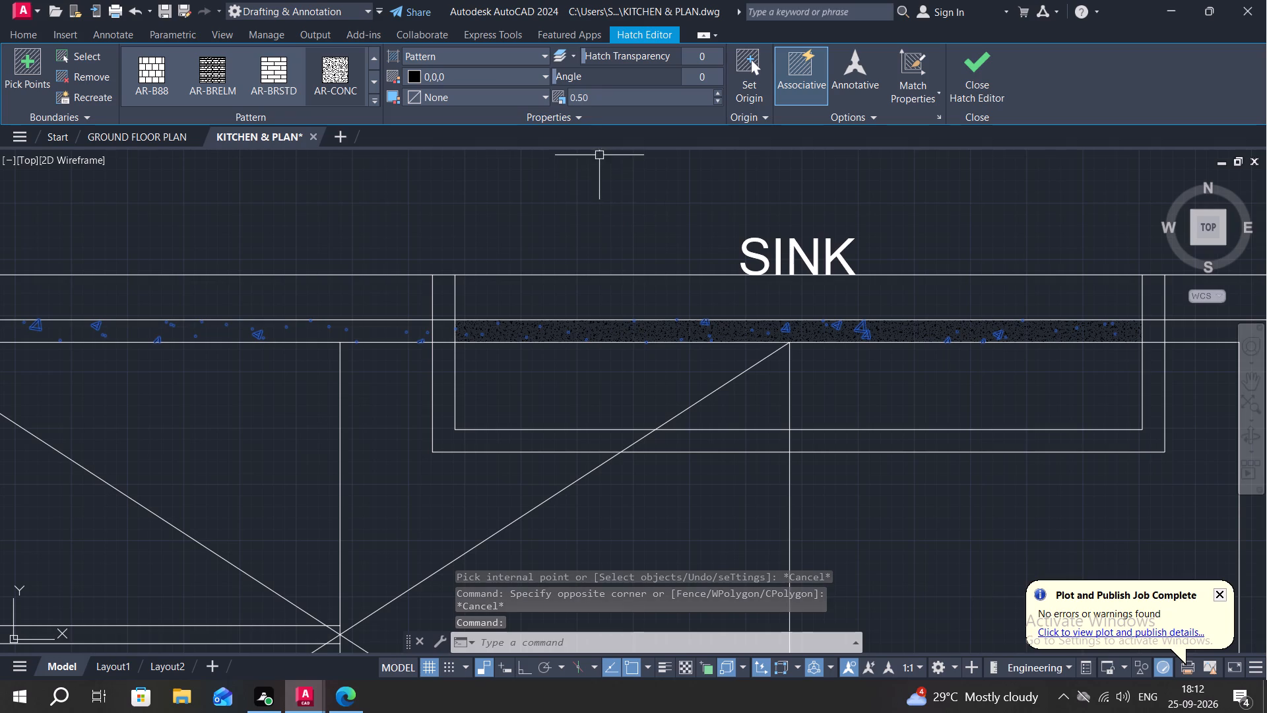
left_click(598, 98)
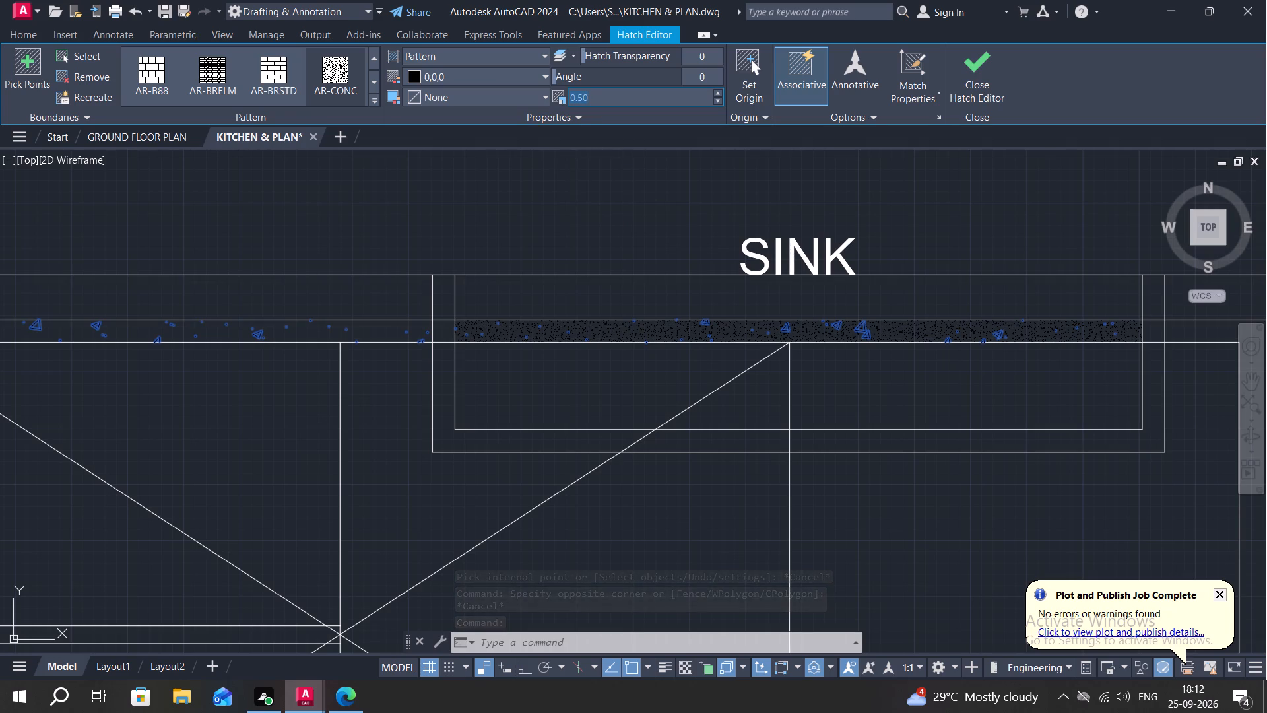
key("BackSpace")
key("o")
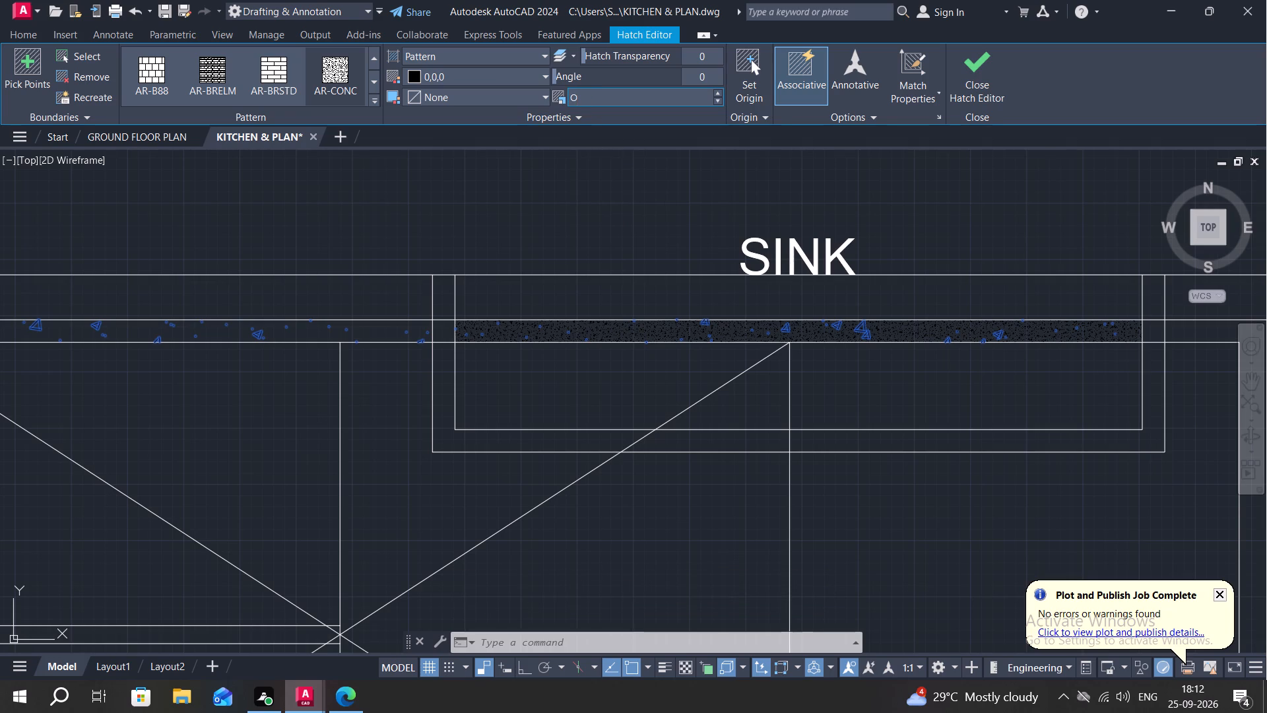
key("Escape")
type("0.0")
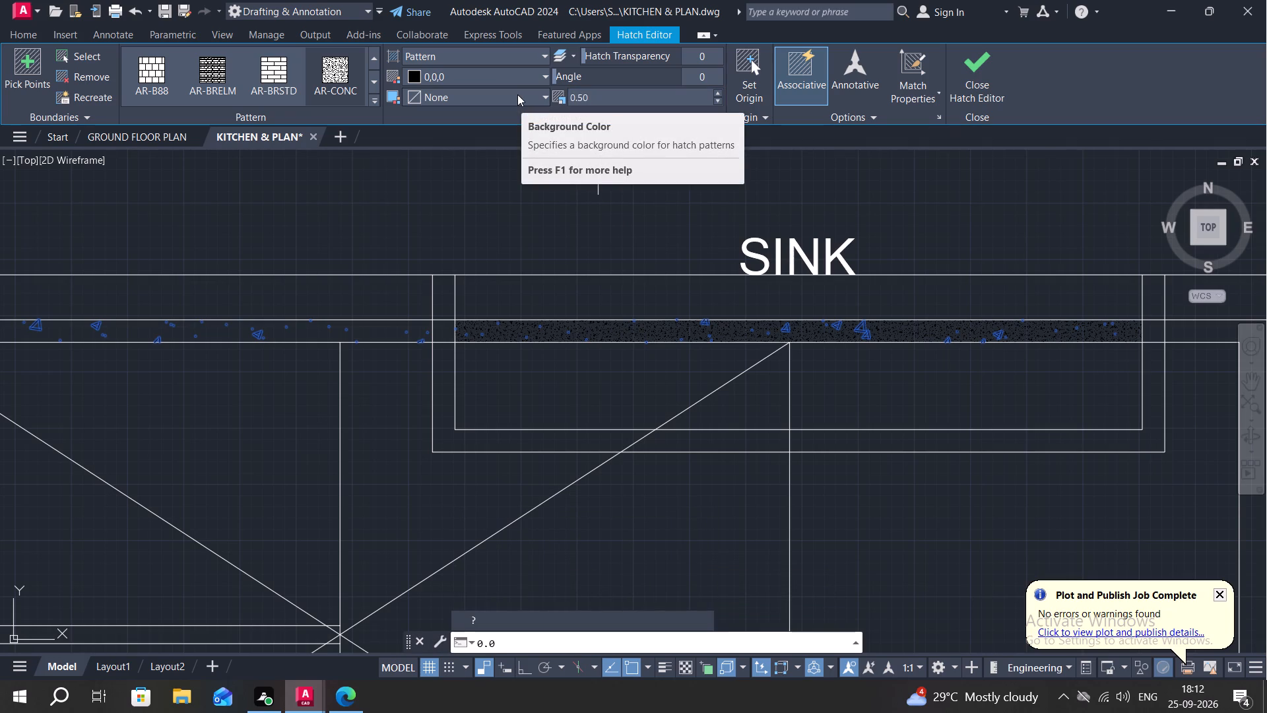
left_click(591, 98)
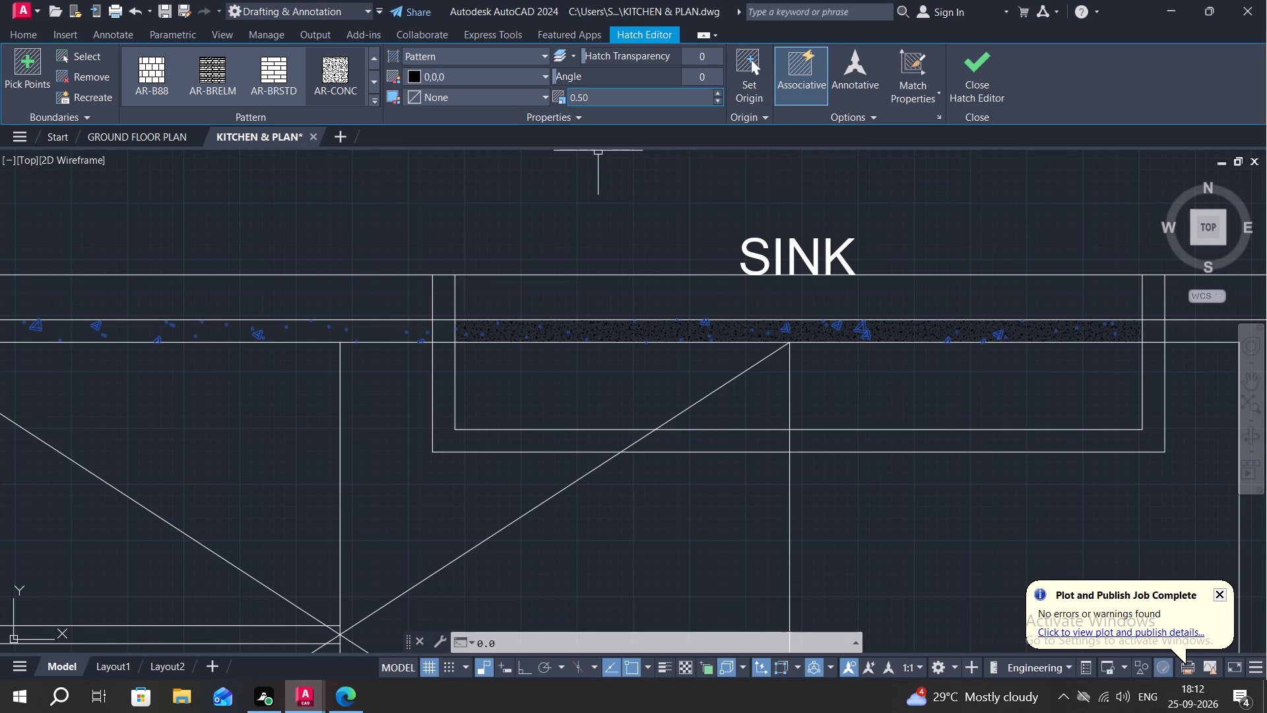
left_click(591, 98)
key("BackSpace")
key("o")
key("Escape")
type("0.0")
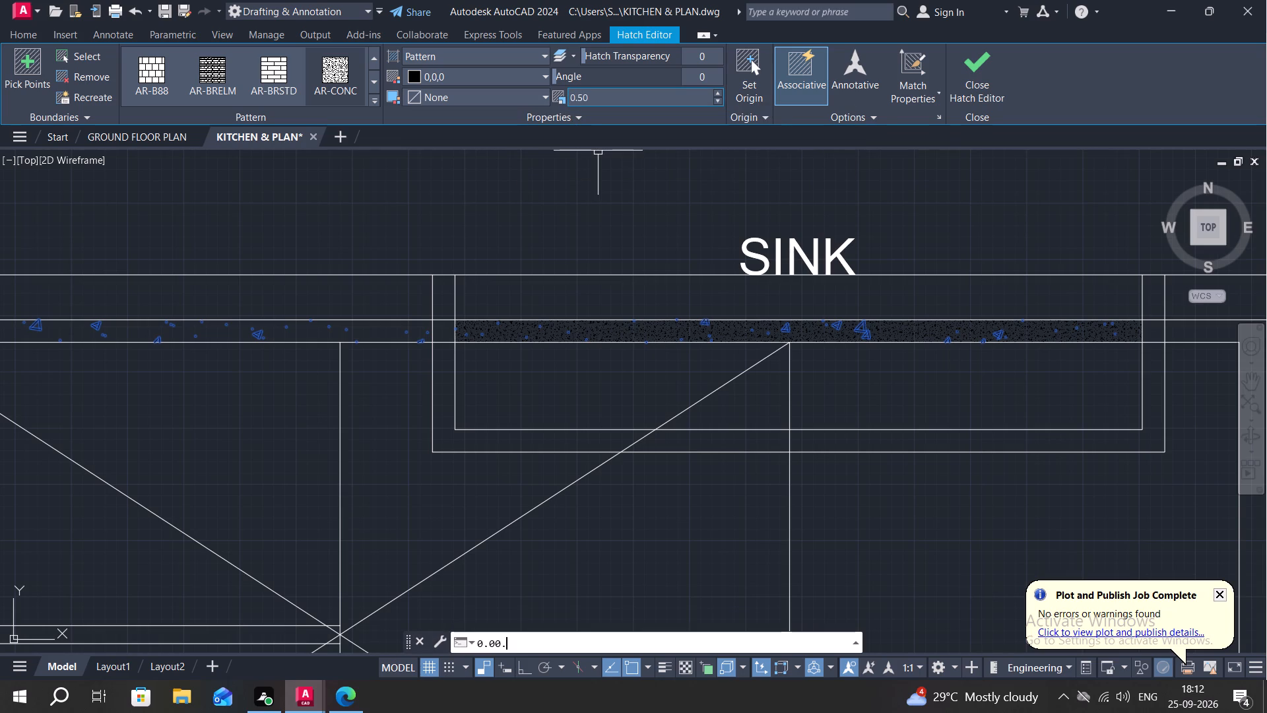
left_click(591, 99)
left_click(590, 98)
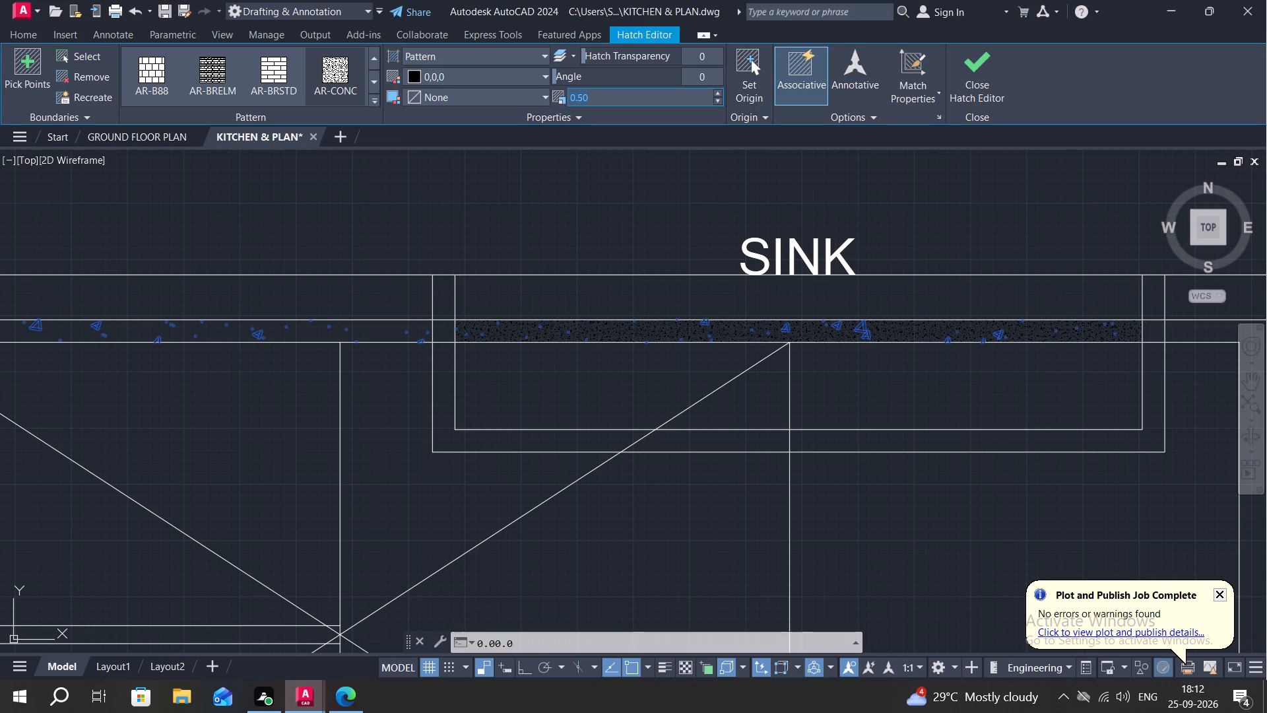
key("BackSpace")
type("0.0")
key("5")
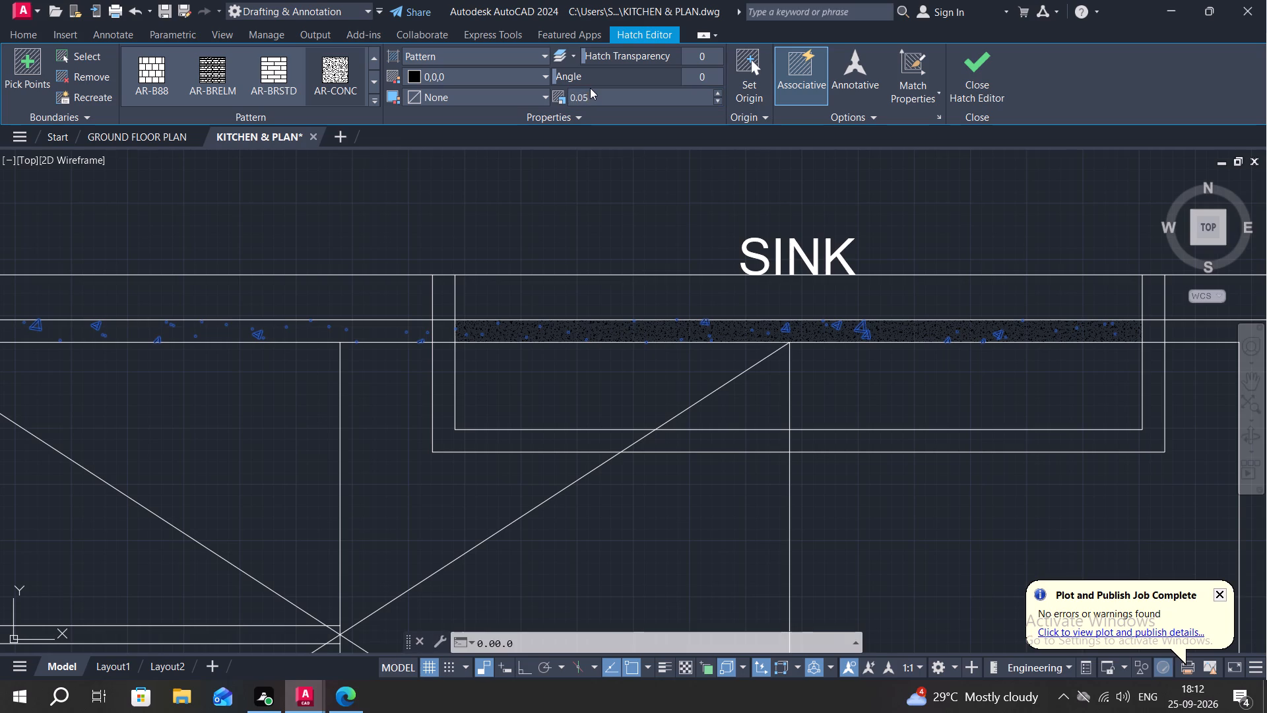
key("Return")
key("Escape")
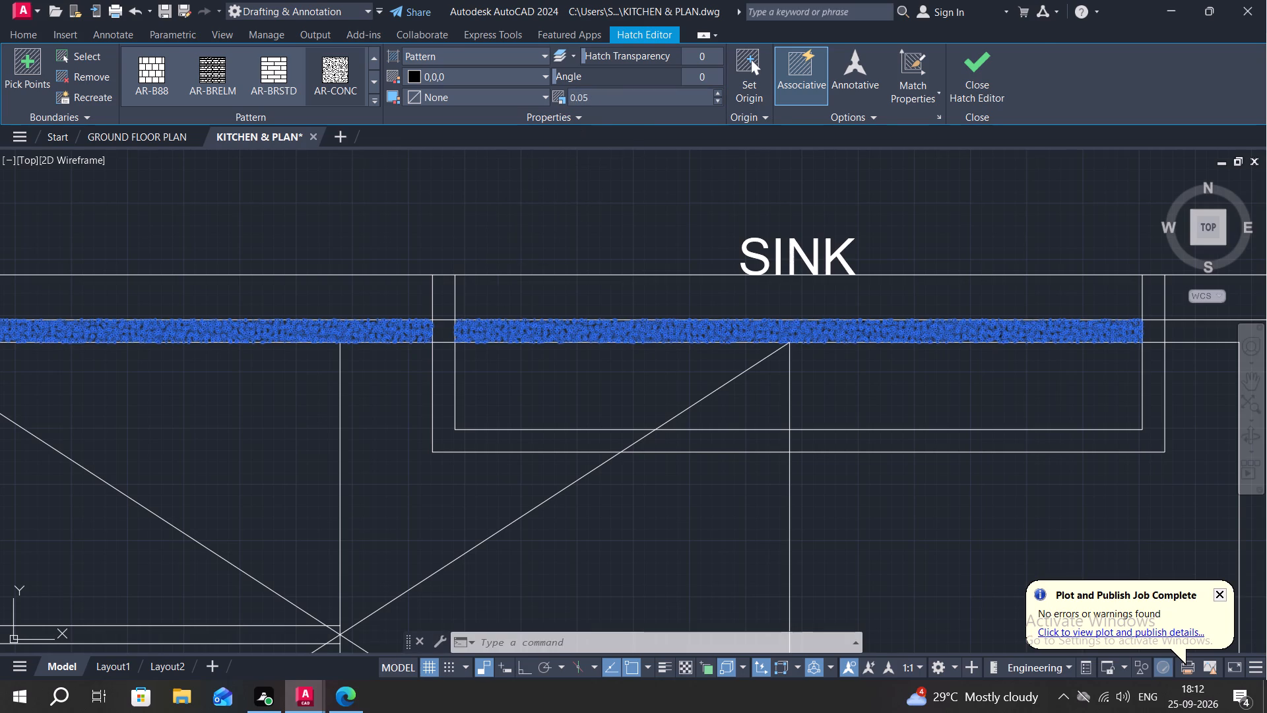
Hatch the small countertop square between the sink's right inner and outer lines with AR-CONC at scale 0.50.
scroll(453, 321, "down", 1)
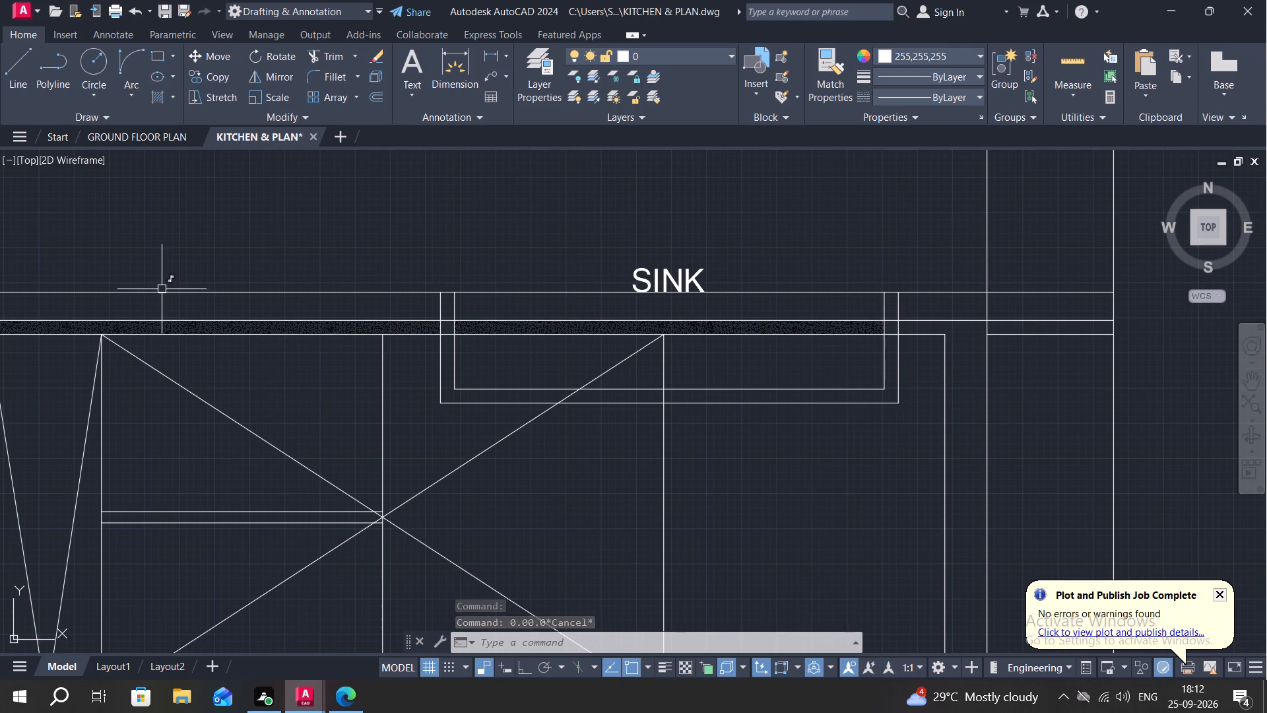
scroll(171, 290, "down", 2)
middle_click_drag(270, 330, 657, 369)
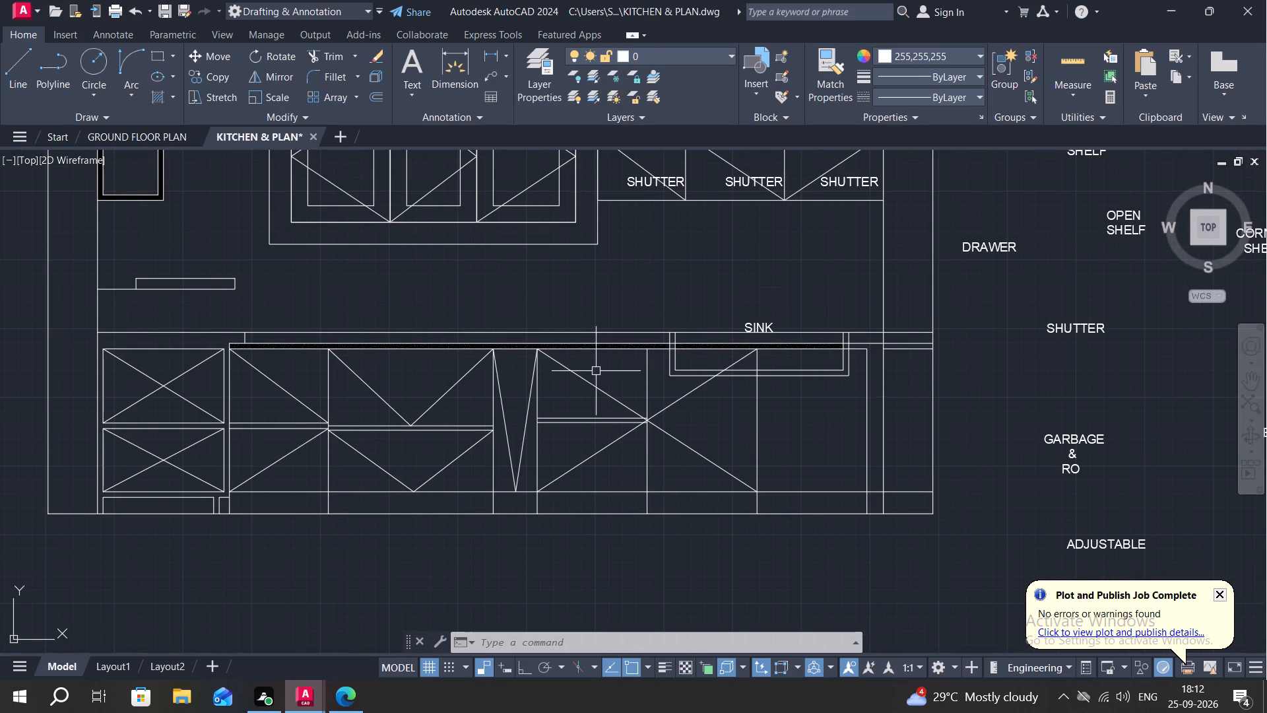
middle_click_drag(741, 358, 685, 364)
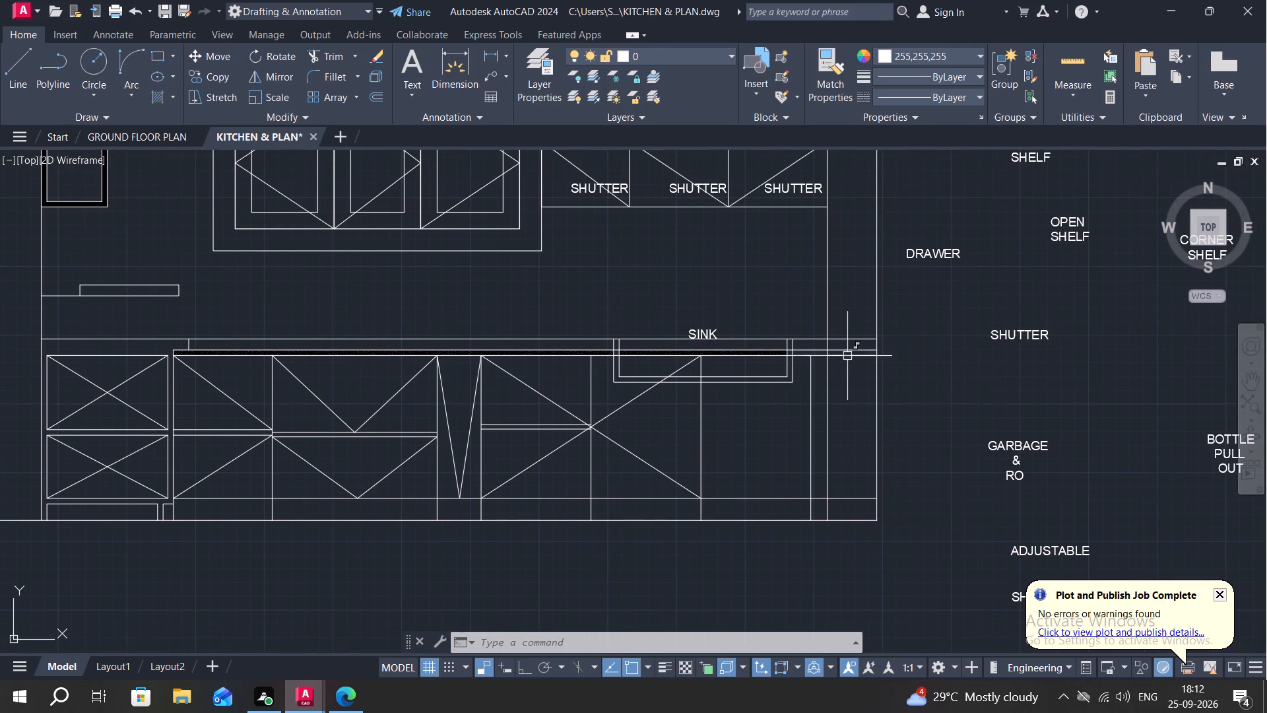
scroll(804, 353, "up", 4)
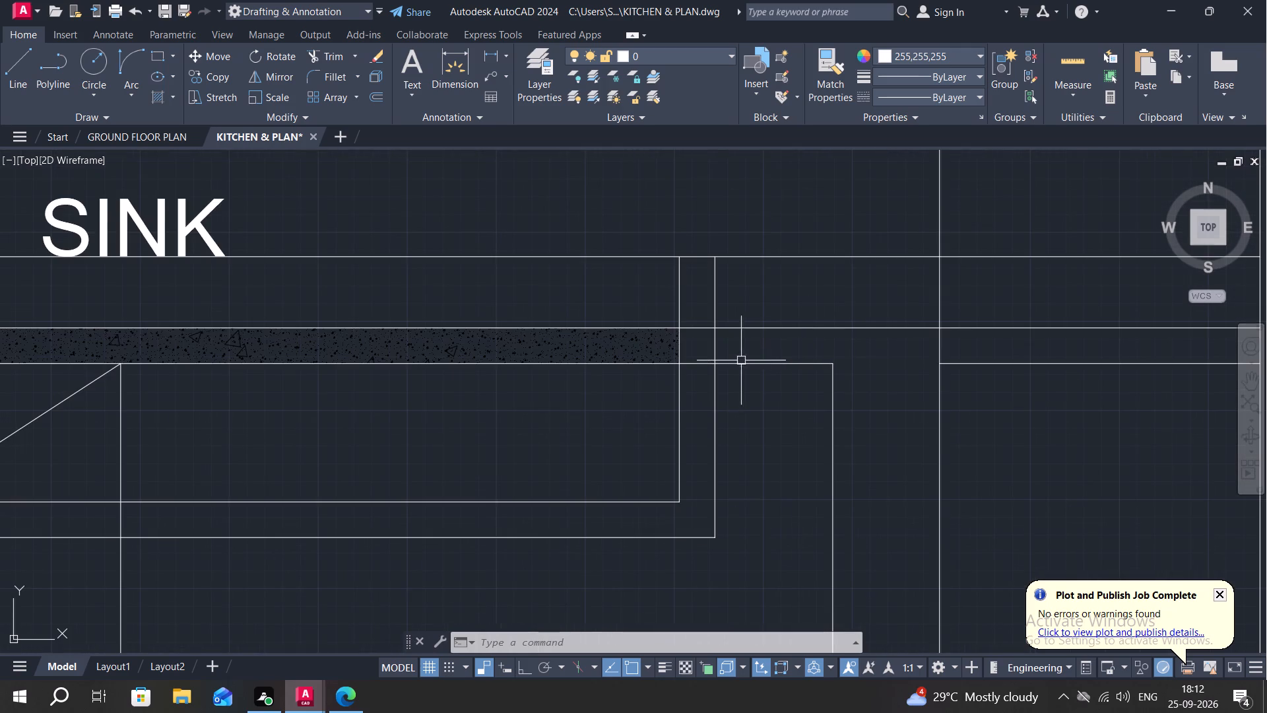
key("h")
key("space")
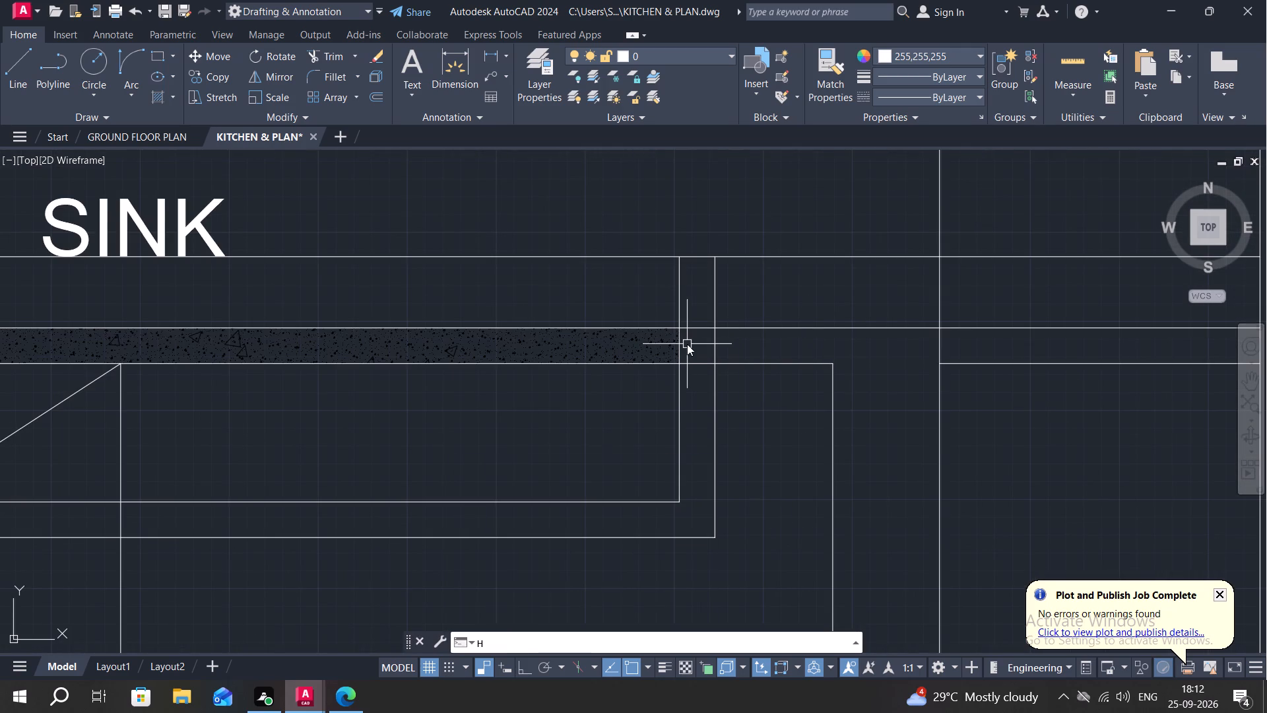
left_click(699, 344)
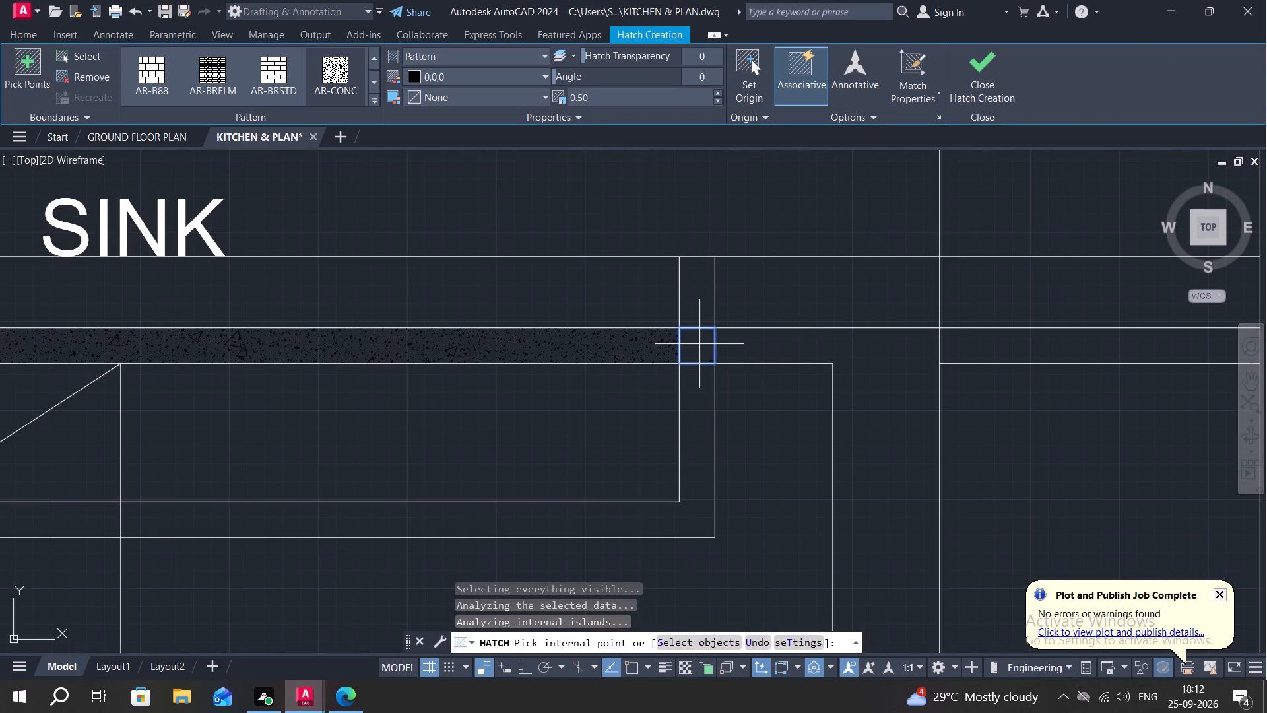
middle_click_drag(699, 344, 826, 314)
left_click(831, 314)
key("Escape")
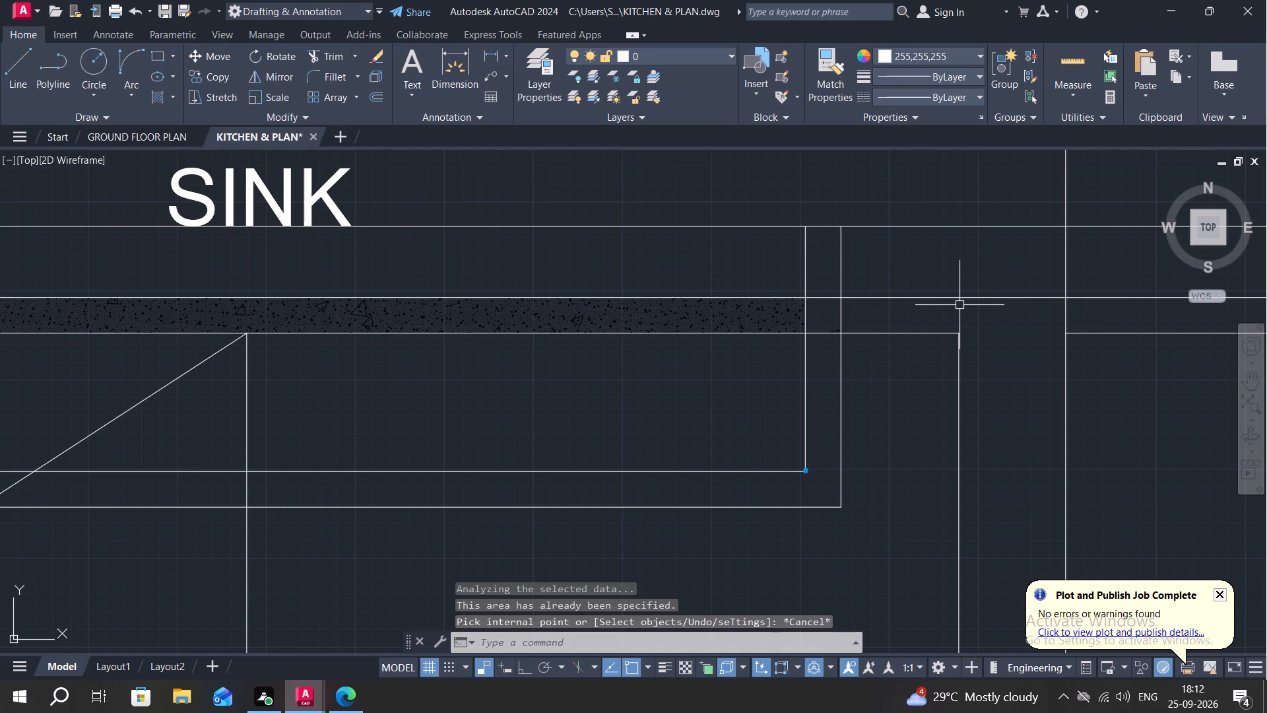
Extend the base cabinet's vertical end line right of the sink up to the top line of the countertop strip.
key("r")
key("x")
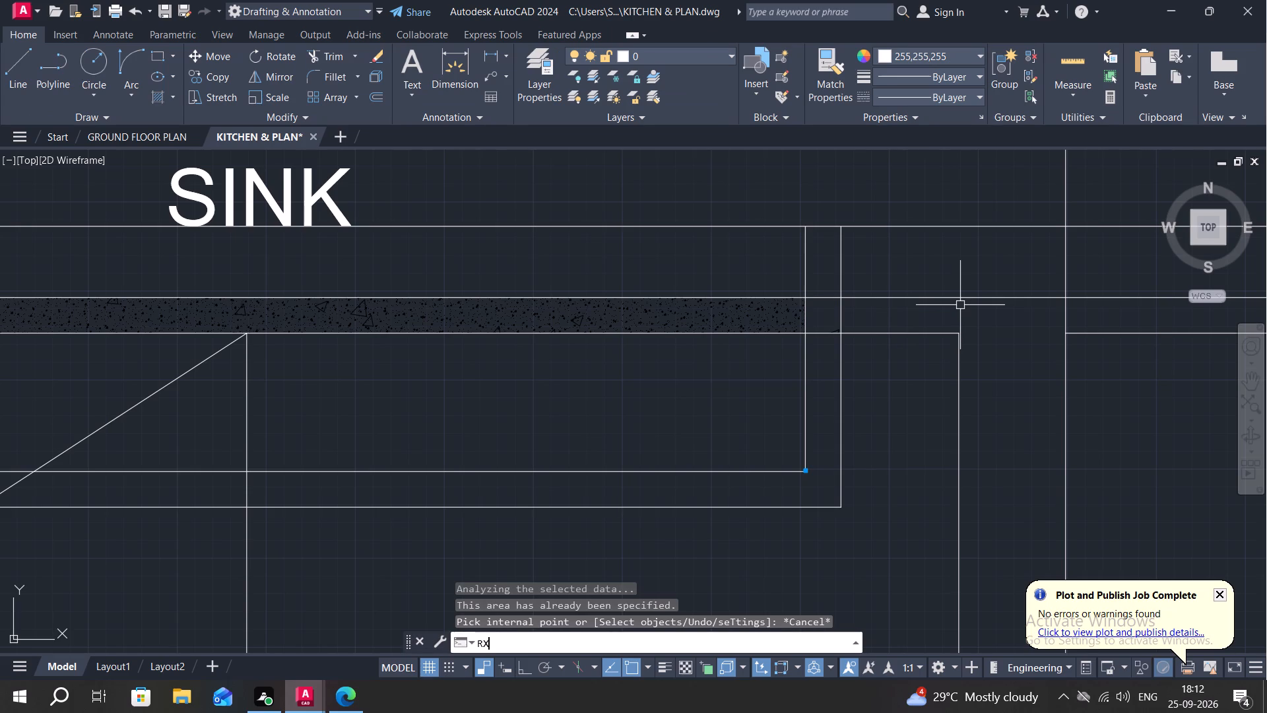
key("Escape")
type("EX")
key("space")
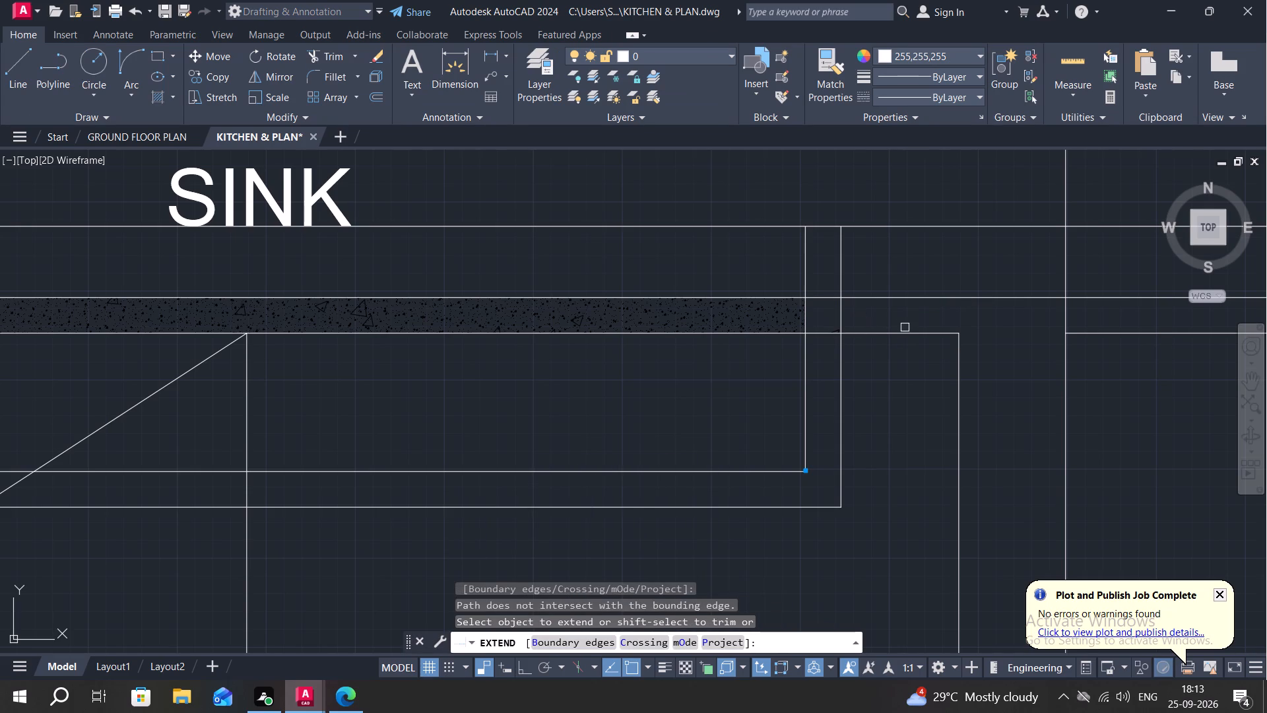
left_click(959, 355)
key("Escape")
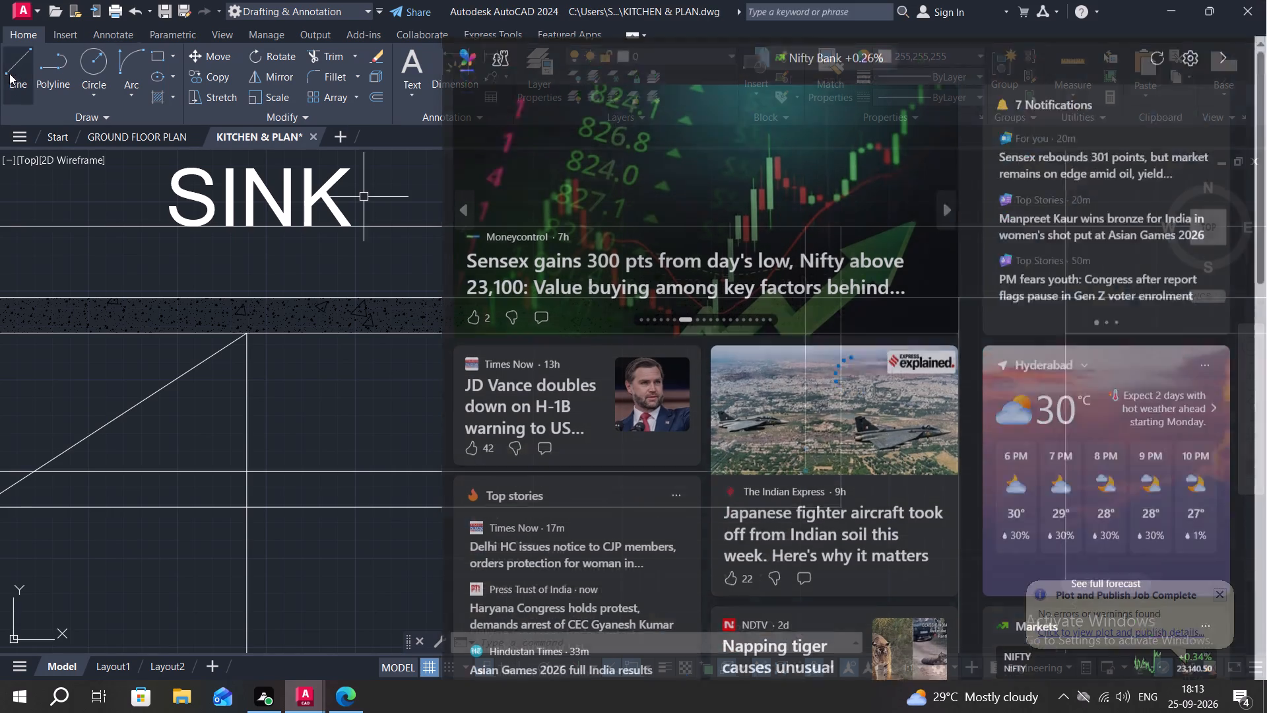
Set the scale of the AR-CONC hatch in the small square at the sink's right edge to 0.05.
scroll(796, 305, "up", 3)
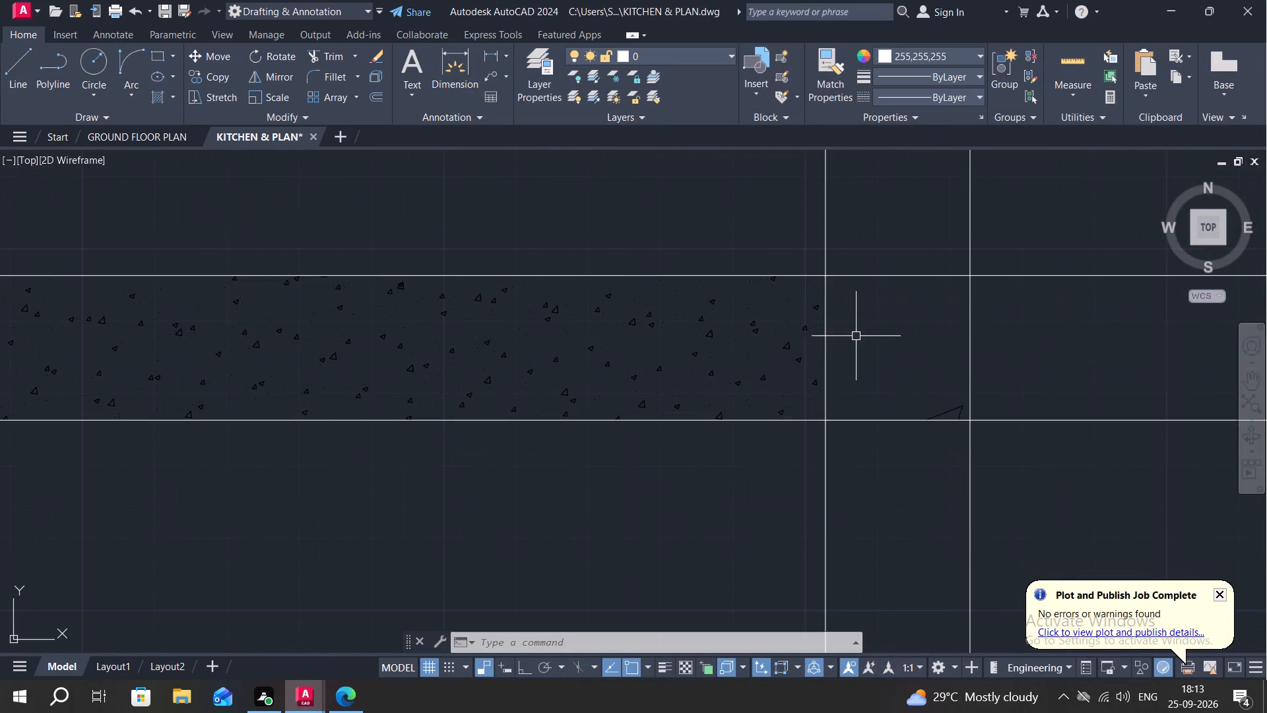
scroll(856, 332, "up", 2)
left_click(1112, 527)
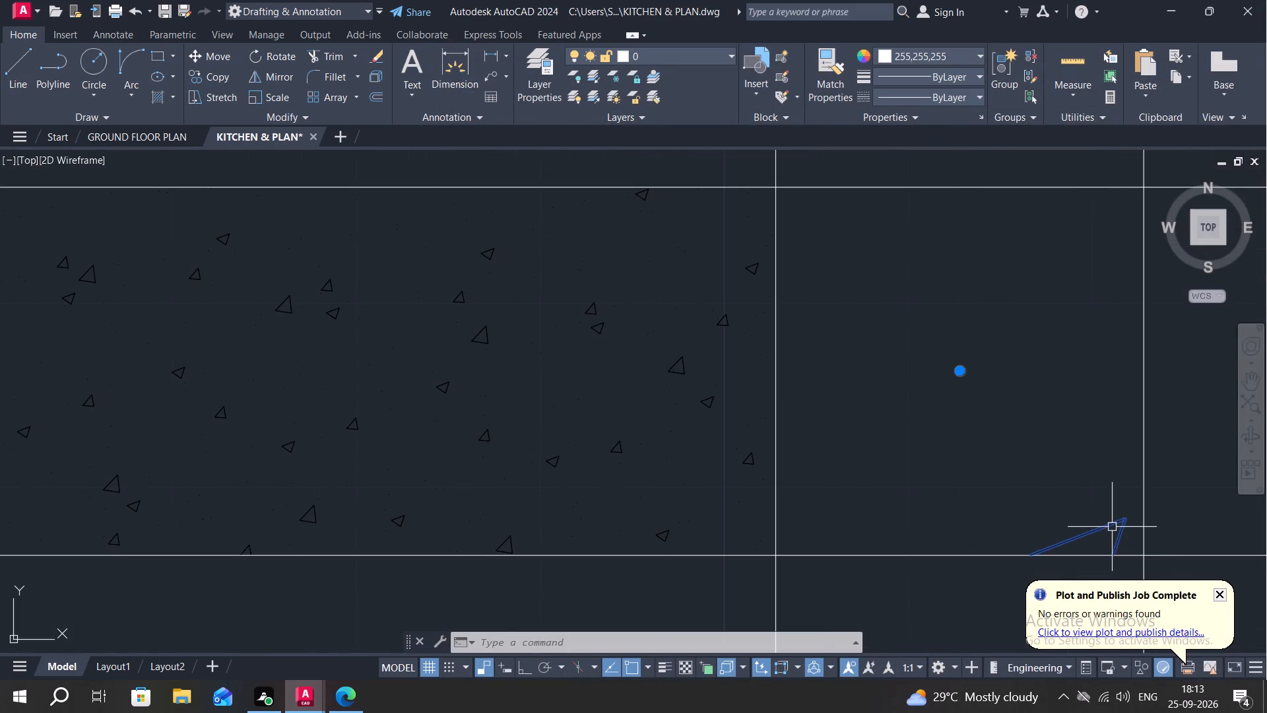
left_click(588, 96)
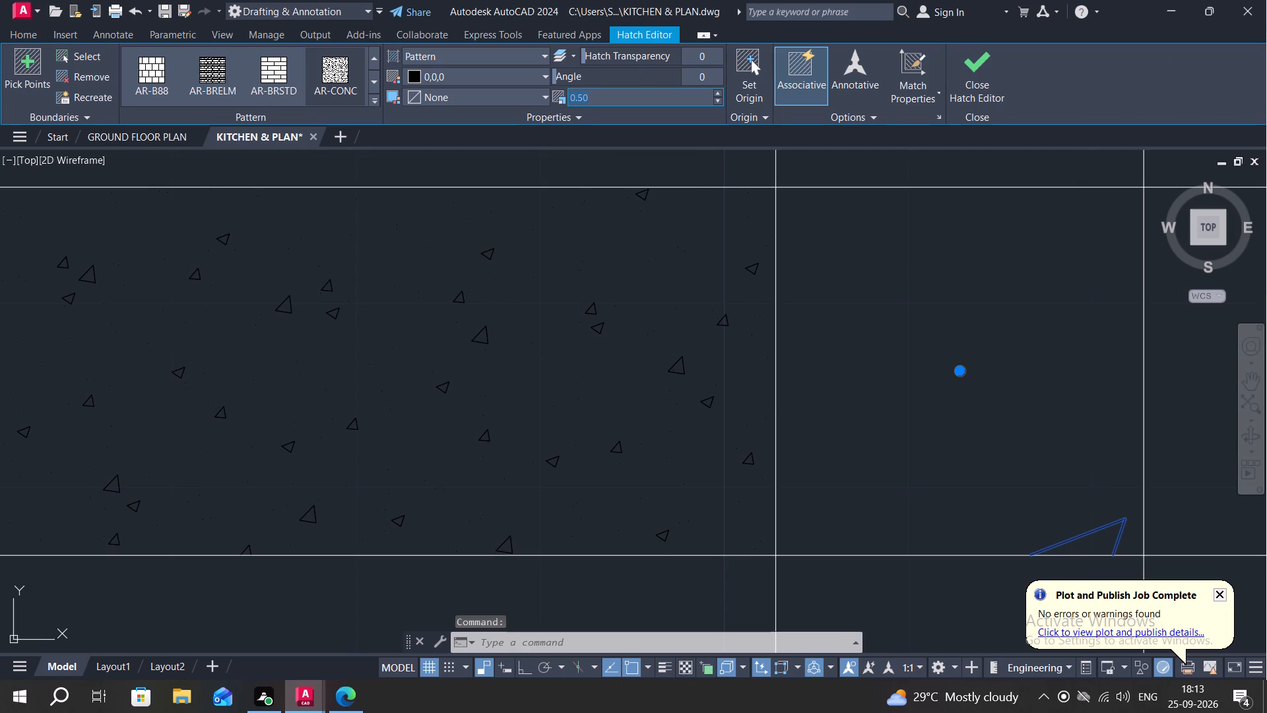
key("BackSpace")
key("BackSpace")
key("BackSpace")
key("BackSpace")
key("BackSpace")
key("BackSpace")
key("BackSpace")
key("BackSpace")
key("BackSpace")
key("BackSpace")
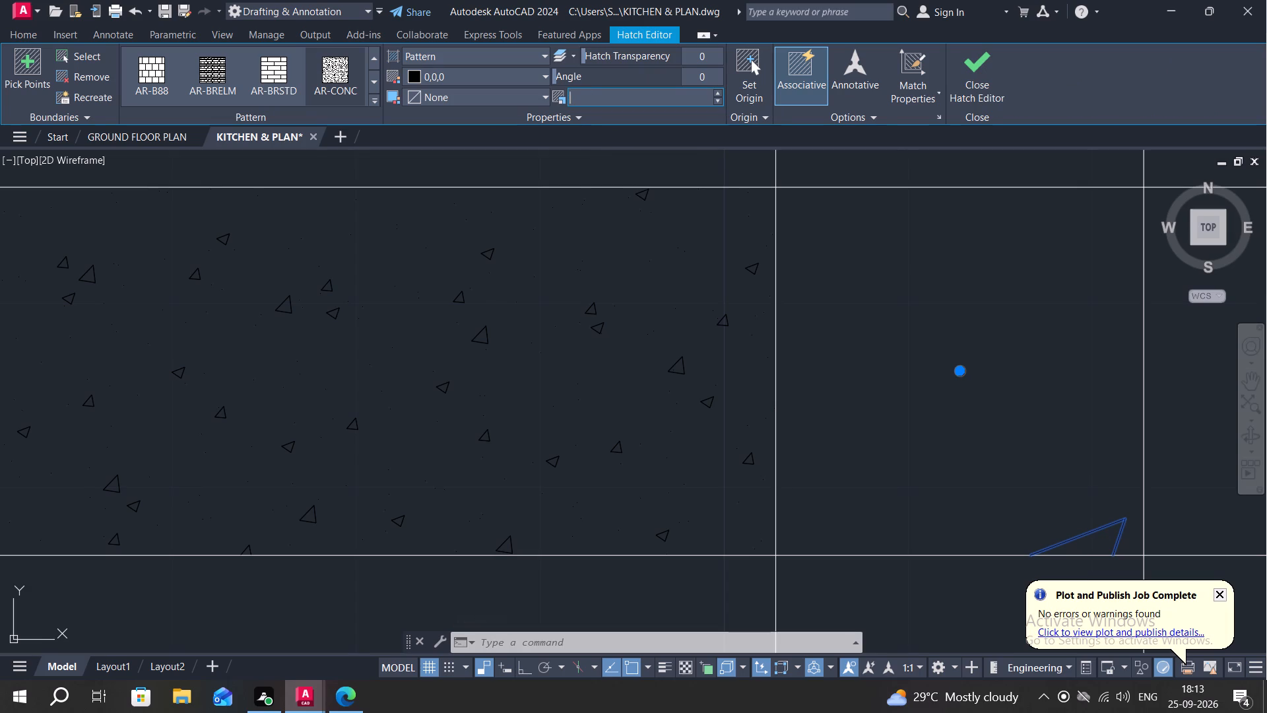
key("0")
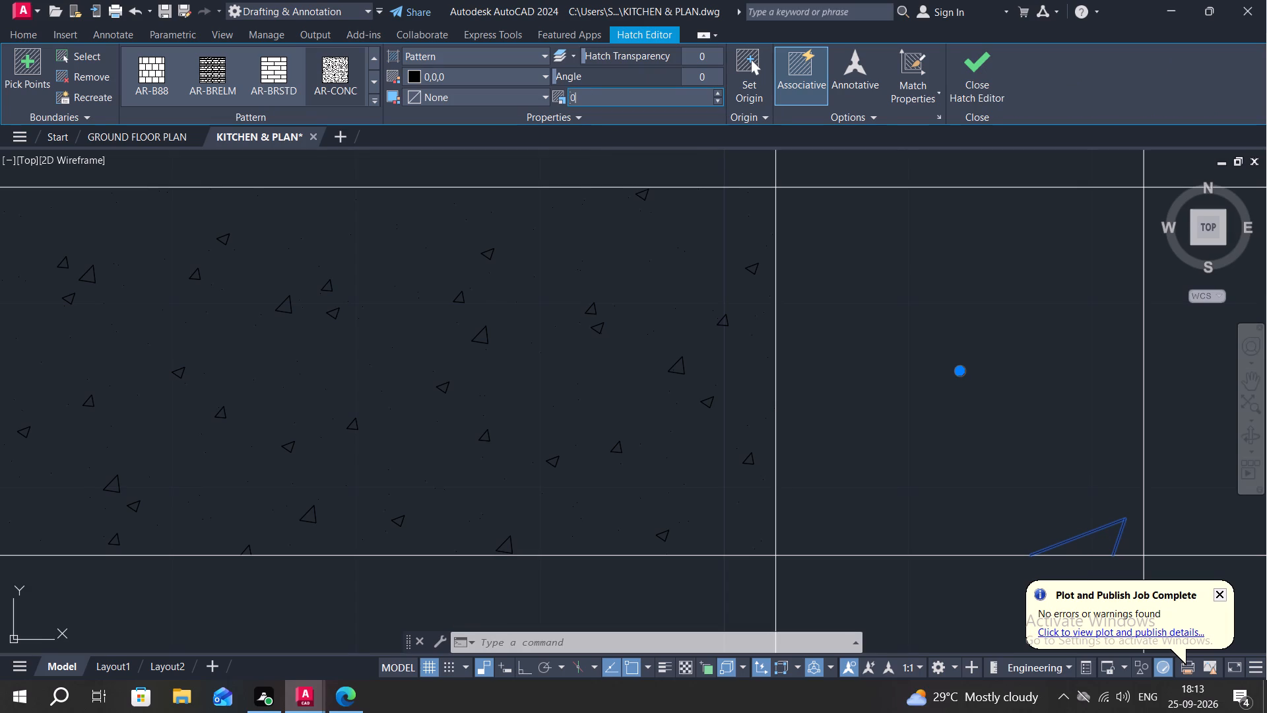
type(".0")
key("5")
key("Return")
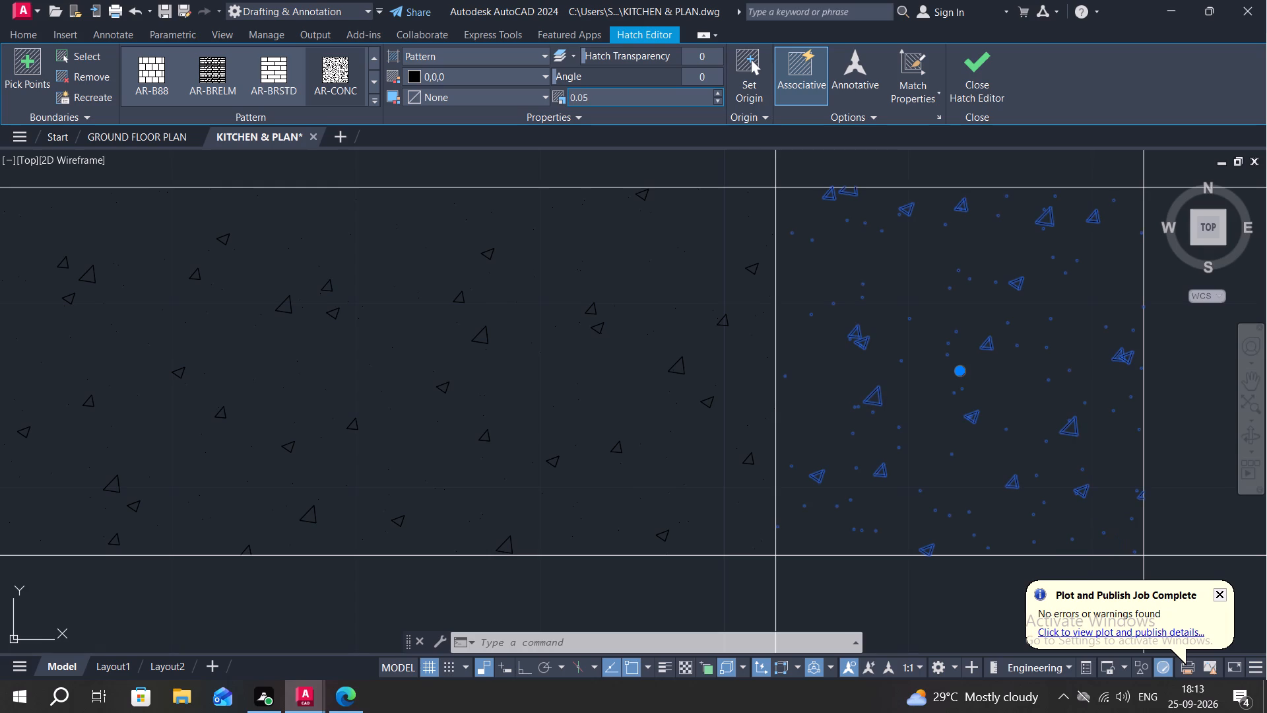
key("Escape")
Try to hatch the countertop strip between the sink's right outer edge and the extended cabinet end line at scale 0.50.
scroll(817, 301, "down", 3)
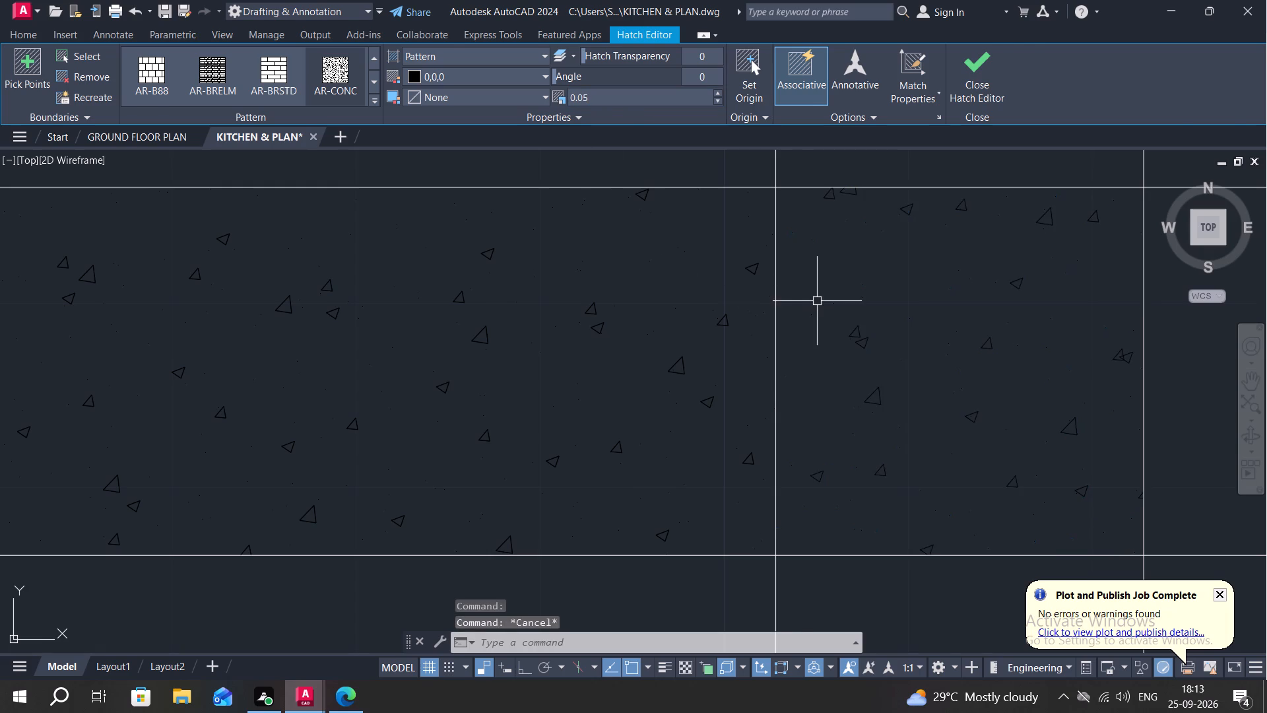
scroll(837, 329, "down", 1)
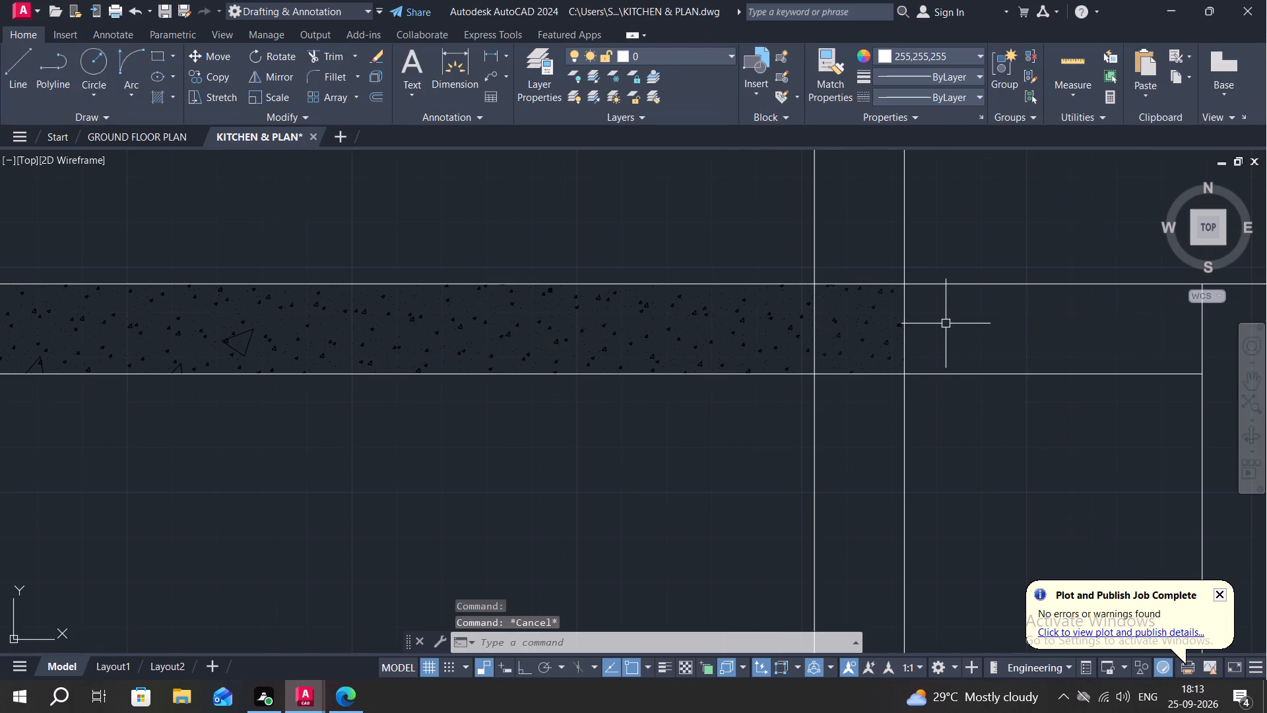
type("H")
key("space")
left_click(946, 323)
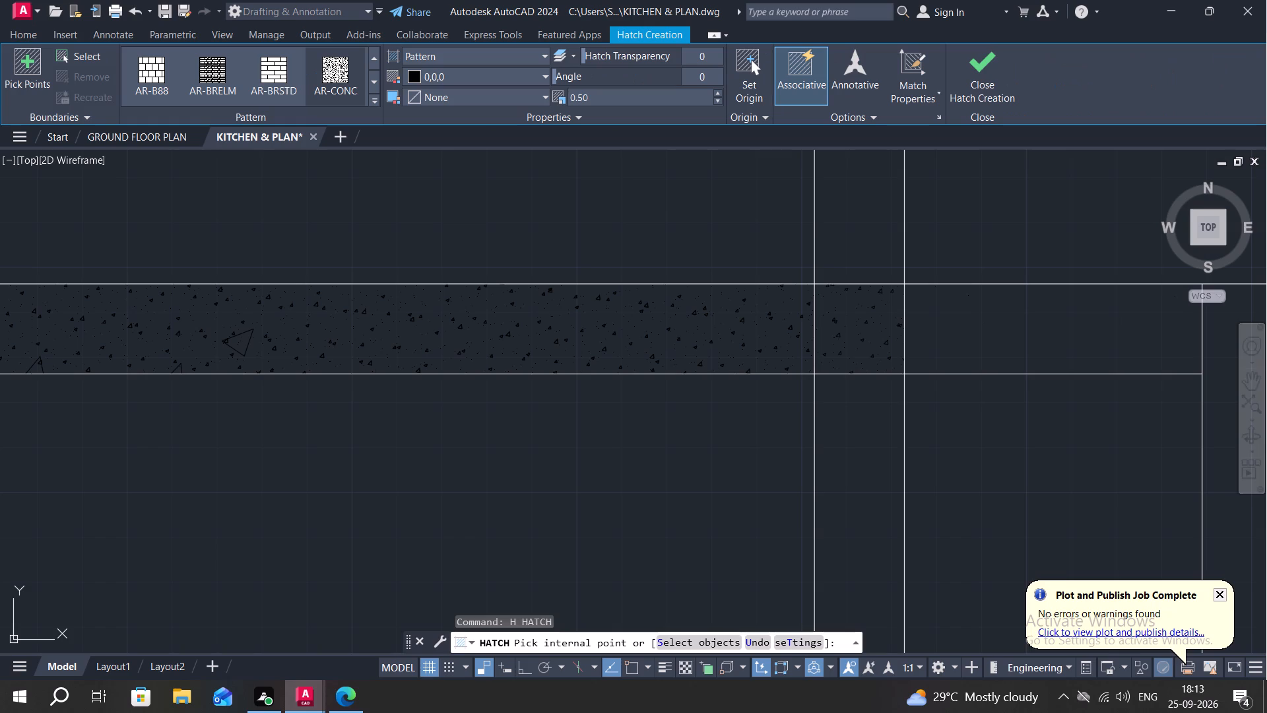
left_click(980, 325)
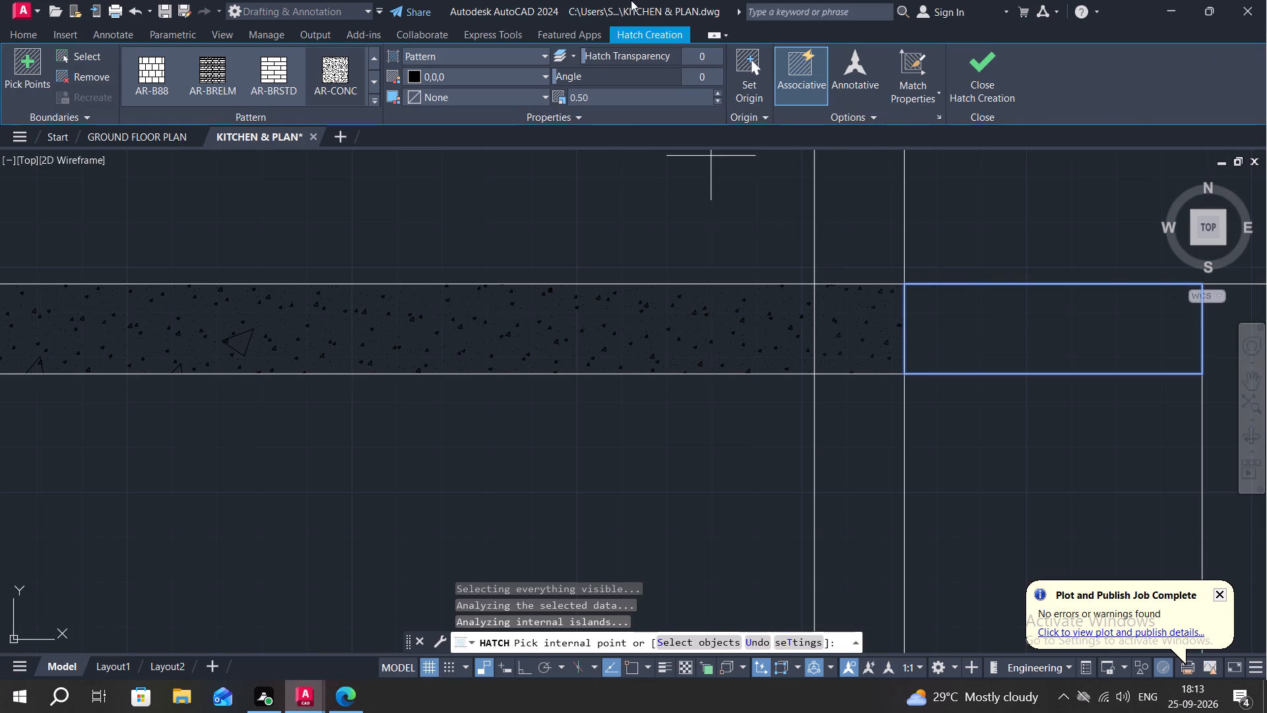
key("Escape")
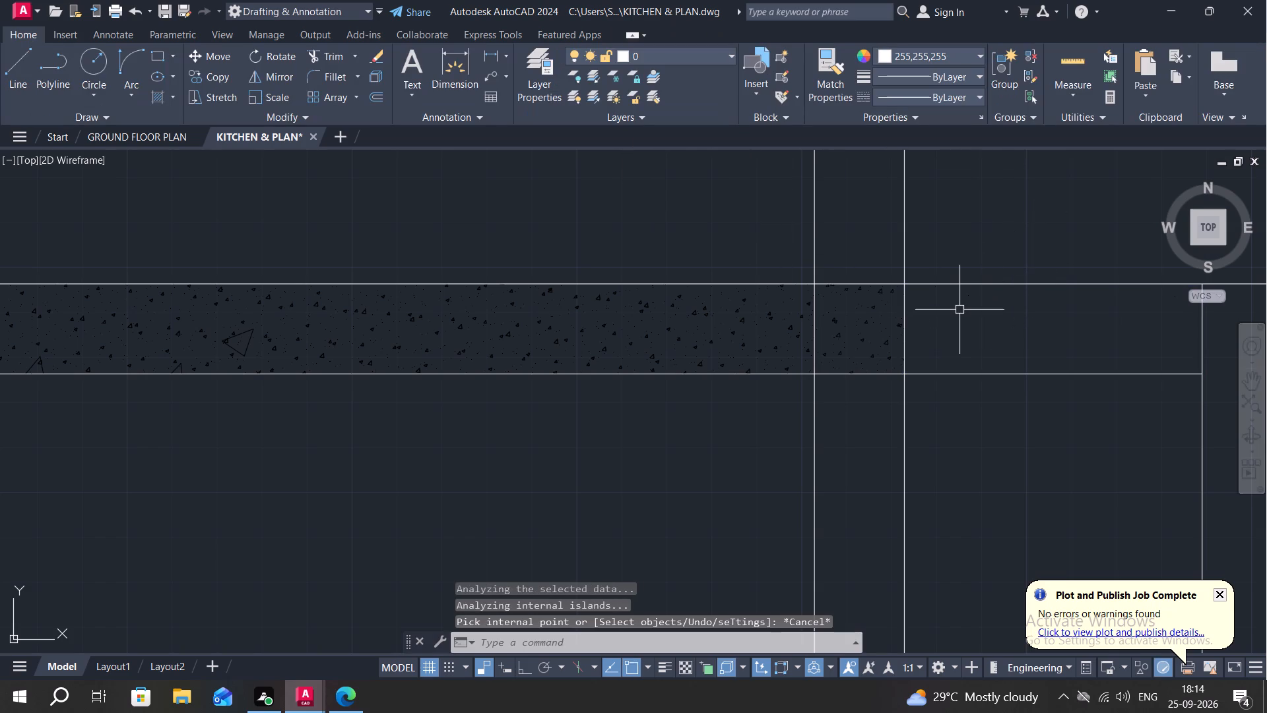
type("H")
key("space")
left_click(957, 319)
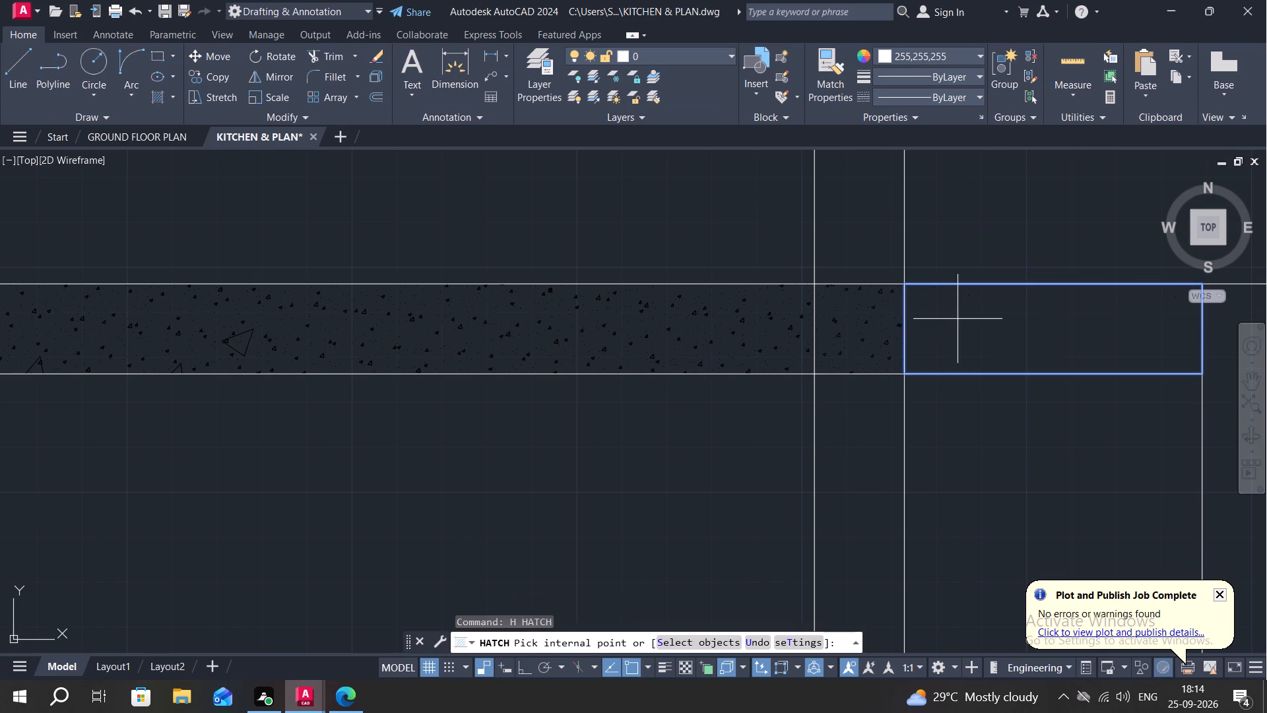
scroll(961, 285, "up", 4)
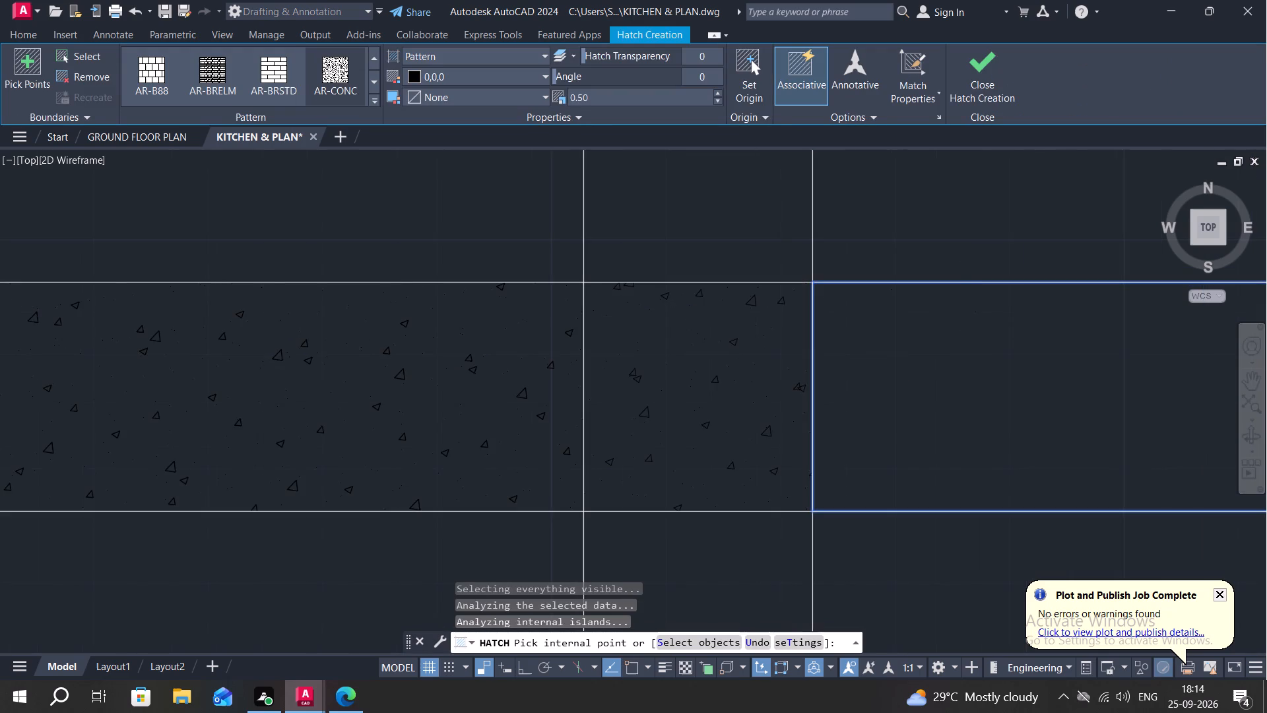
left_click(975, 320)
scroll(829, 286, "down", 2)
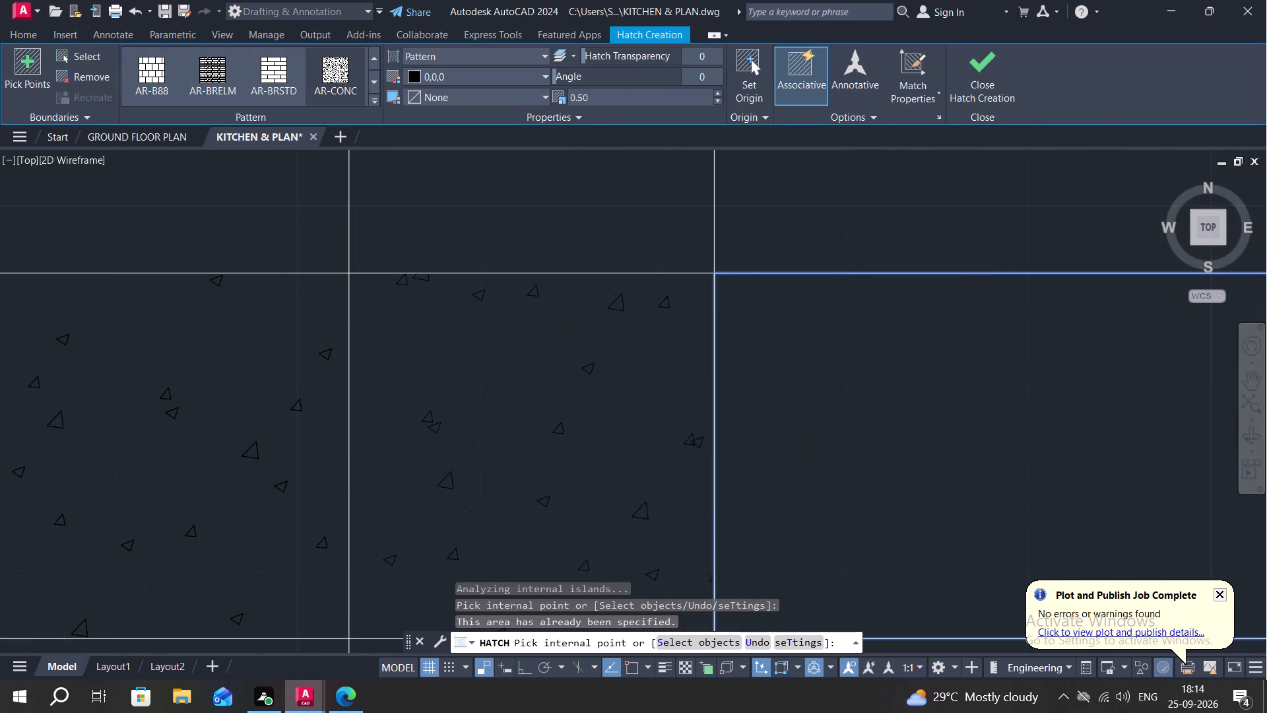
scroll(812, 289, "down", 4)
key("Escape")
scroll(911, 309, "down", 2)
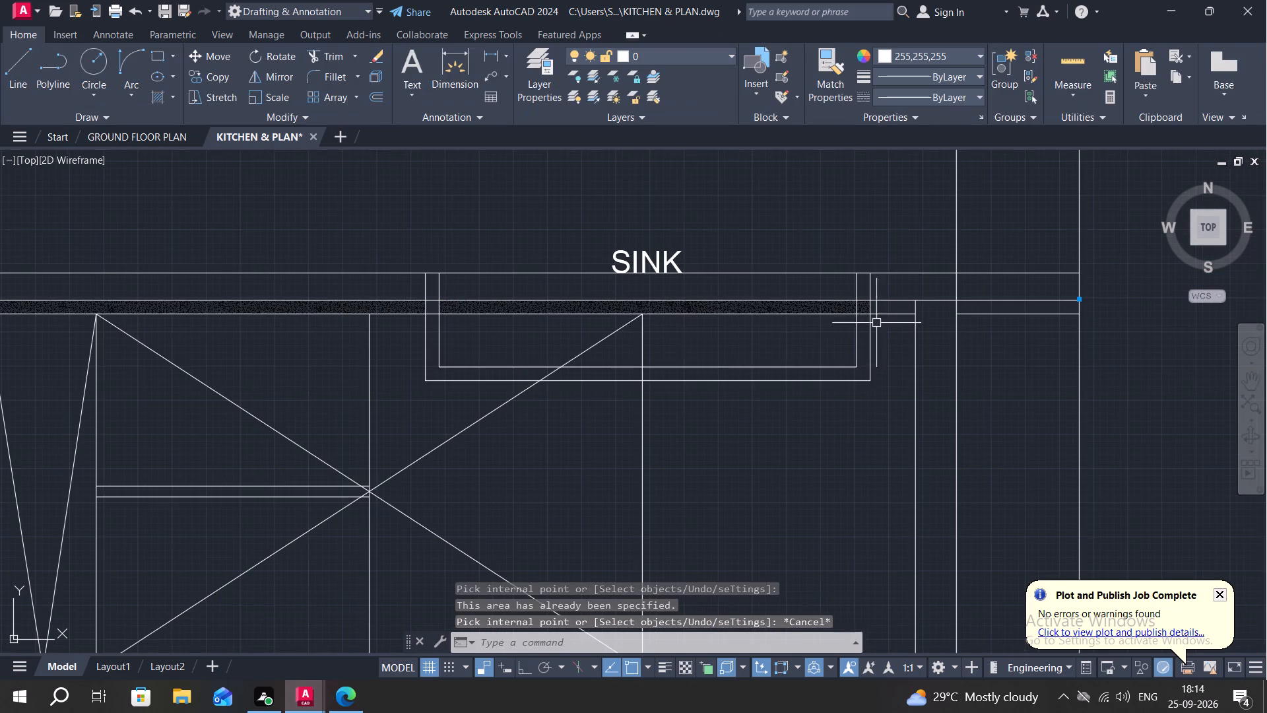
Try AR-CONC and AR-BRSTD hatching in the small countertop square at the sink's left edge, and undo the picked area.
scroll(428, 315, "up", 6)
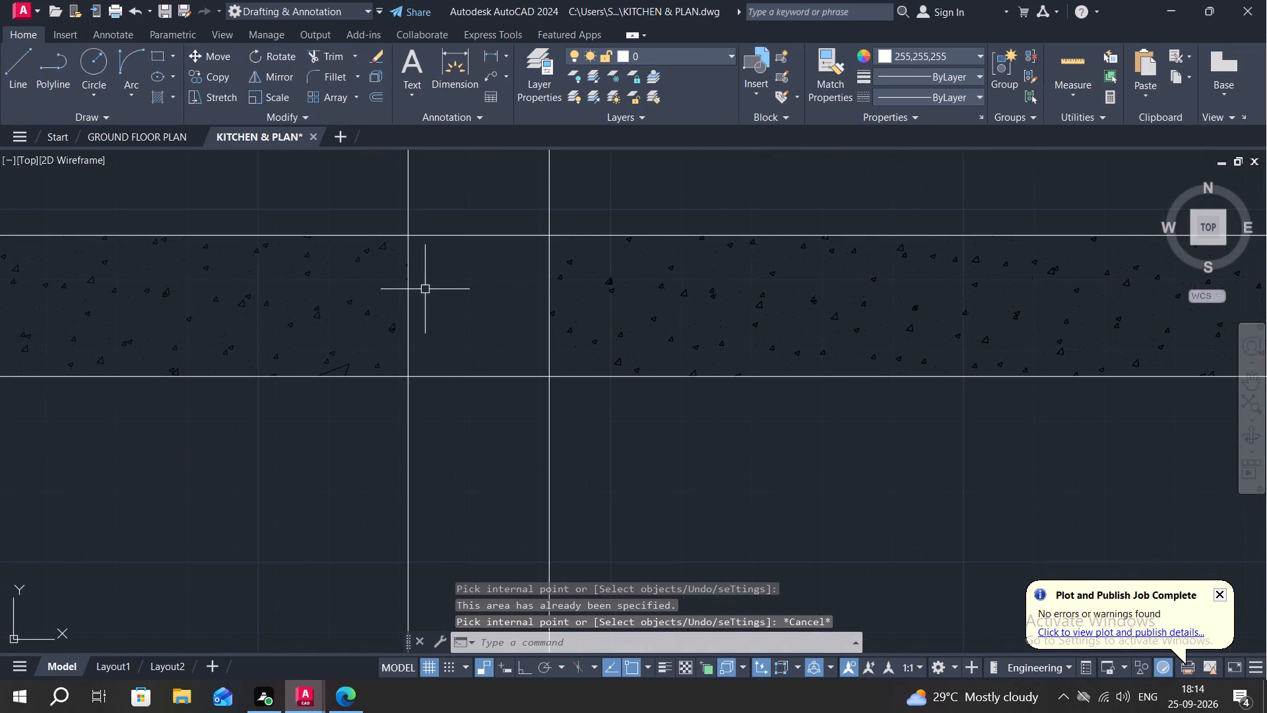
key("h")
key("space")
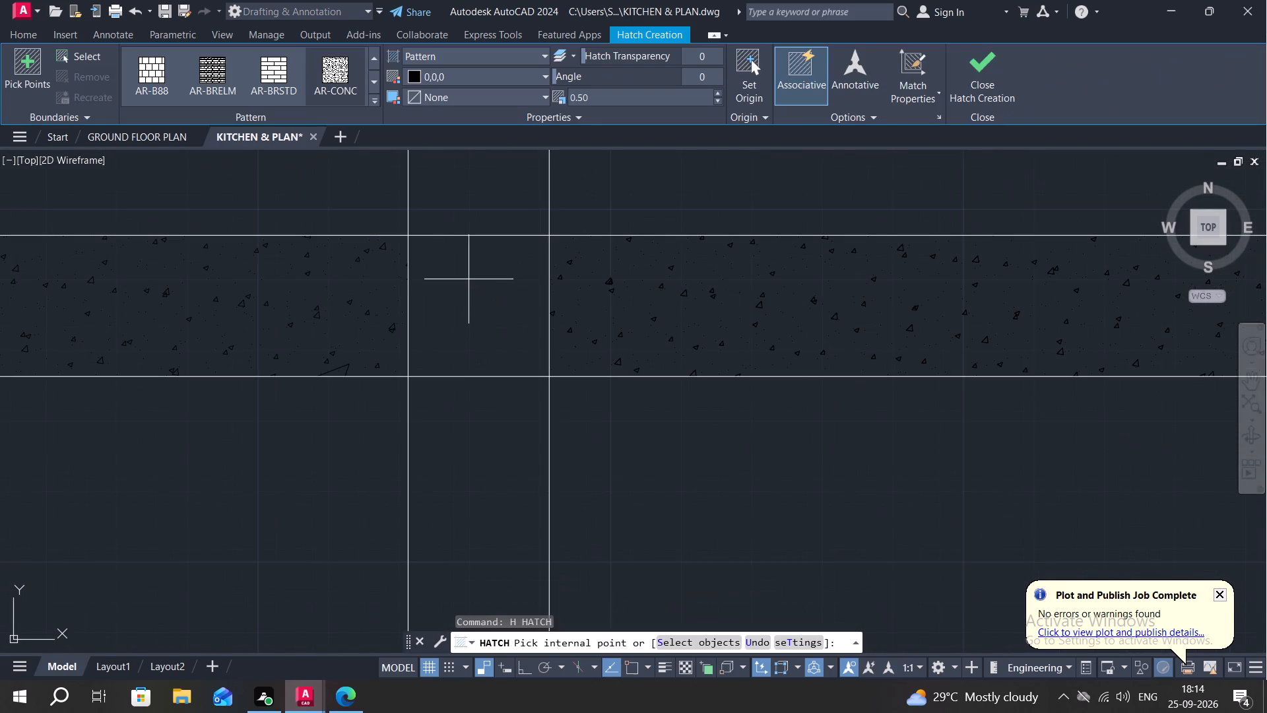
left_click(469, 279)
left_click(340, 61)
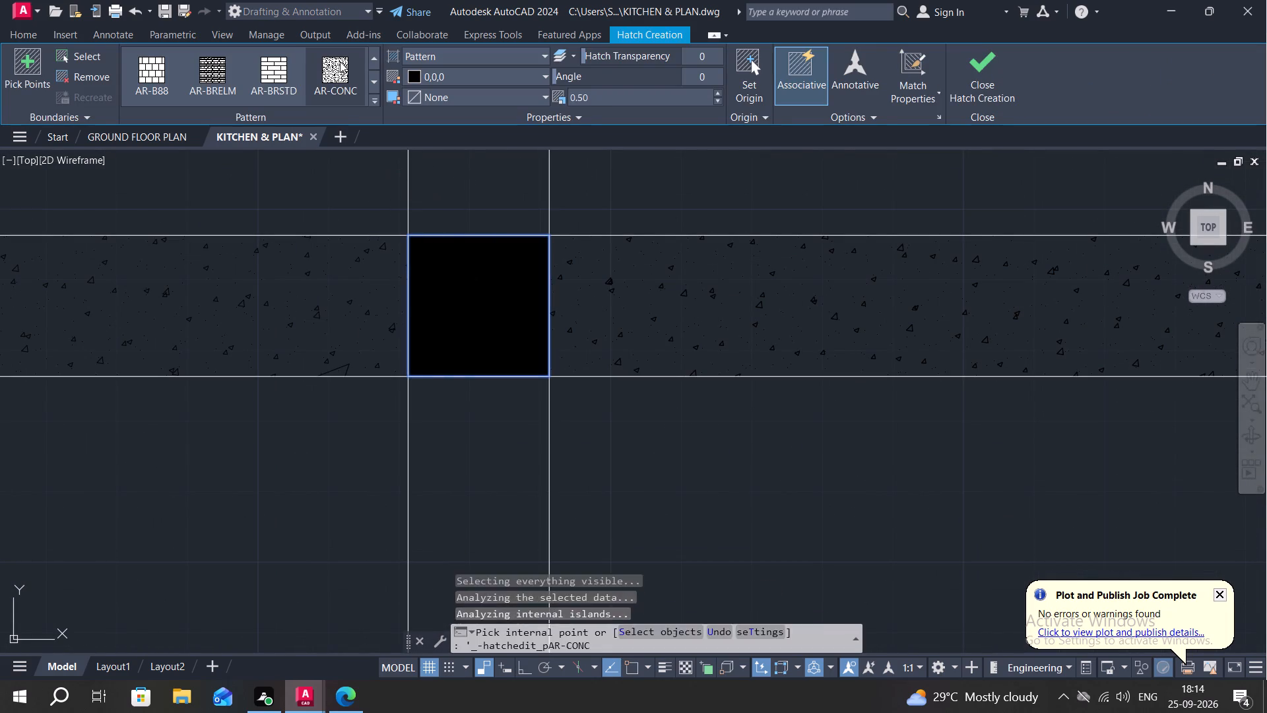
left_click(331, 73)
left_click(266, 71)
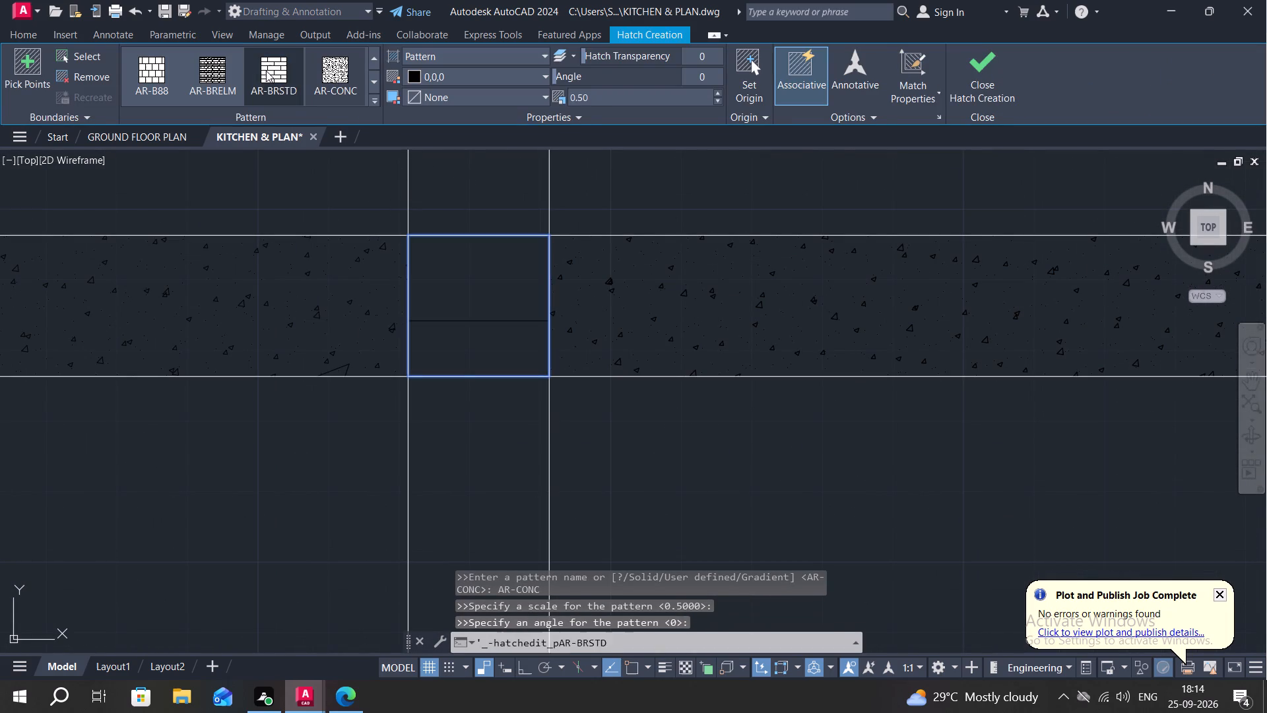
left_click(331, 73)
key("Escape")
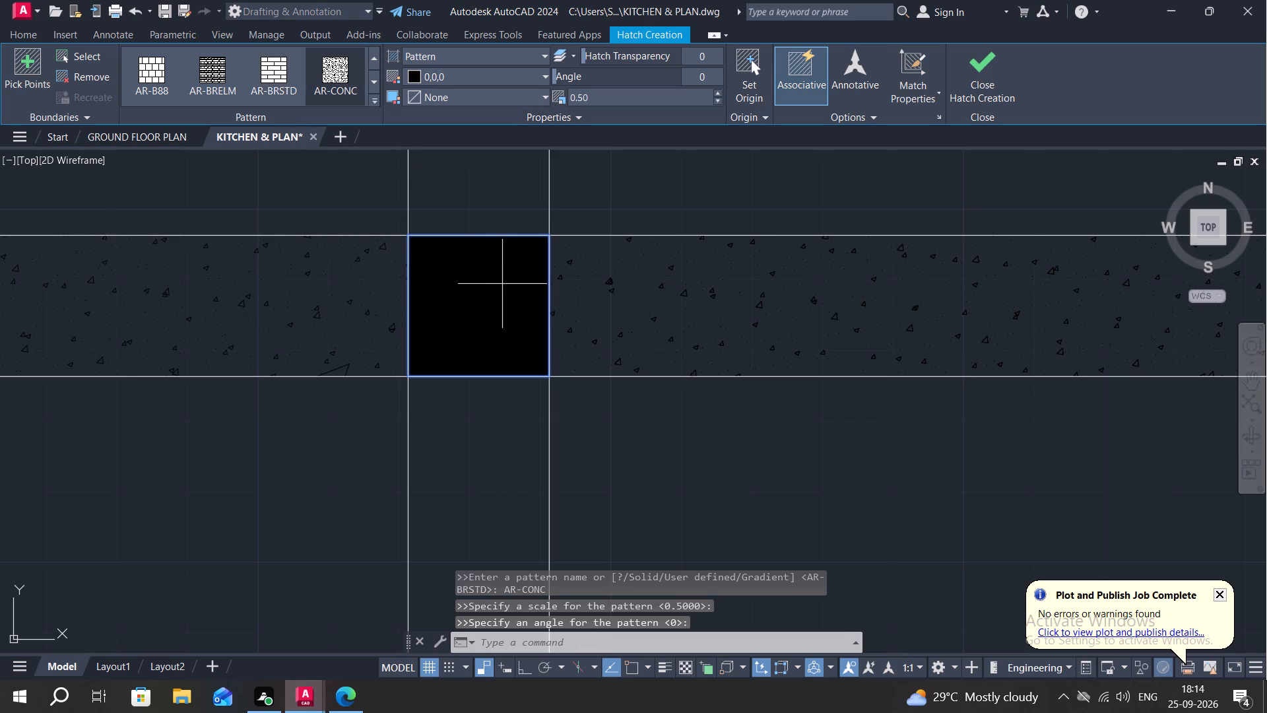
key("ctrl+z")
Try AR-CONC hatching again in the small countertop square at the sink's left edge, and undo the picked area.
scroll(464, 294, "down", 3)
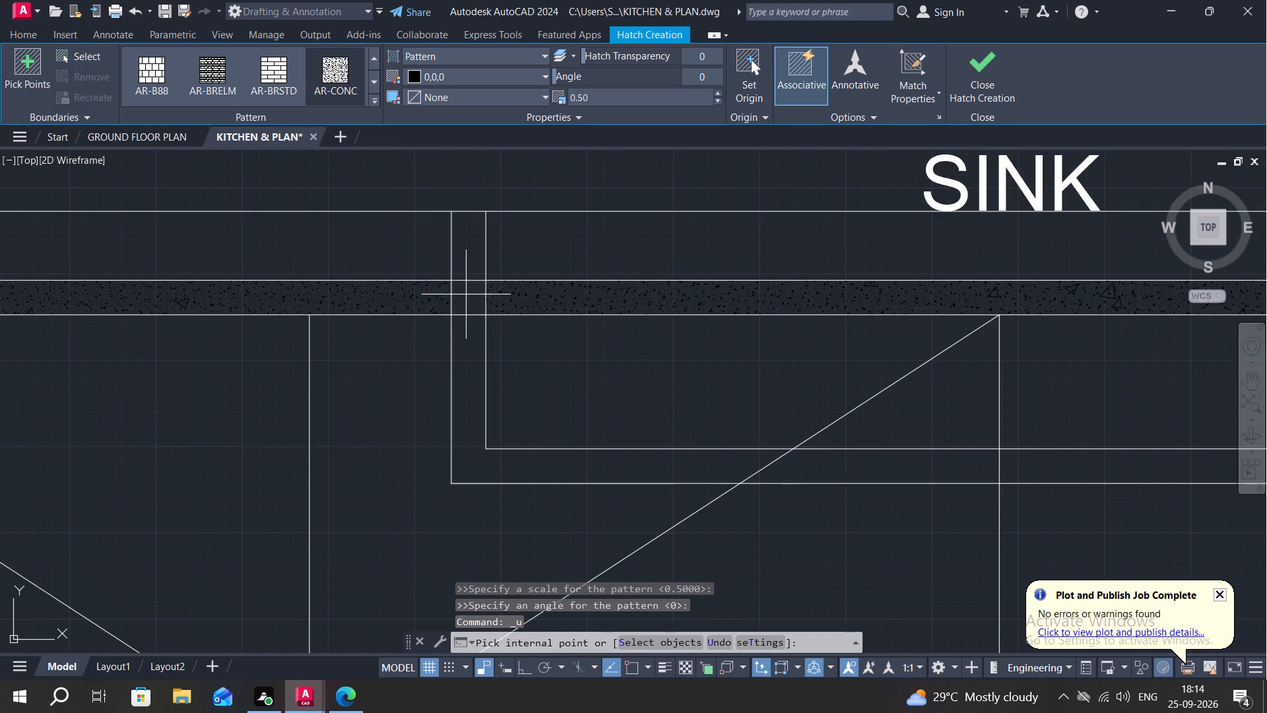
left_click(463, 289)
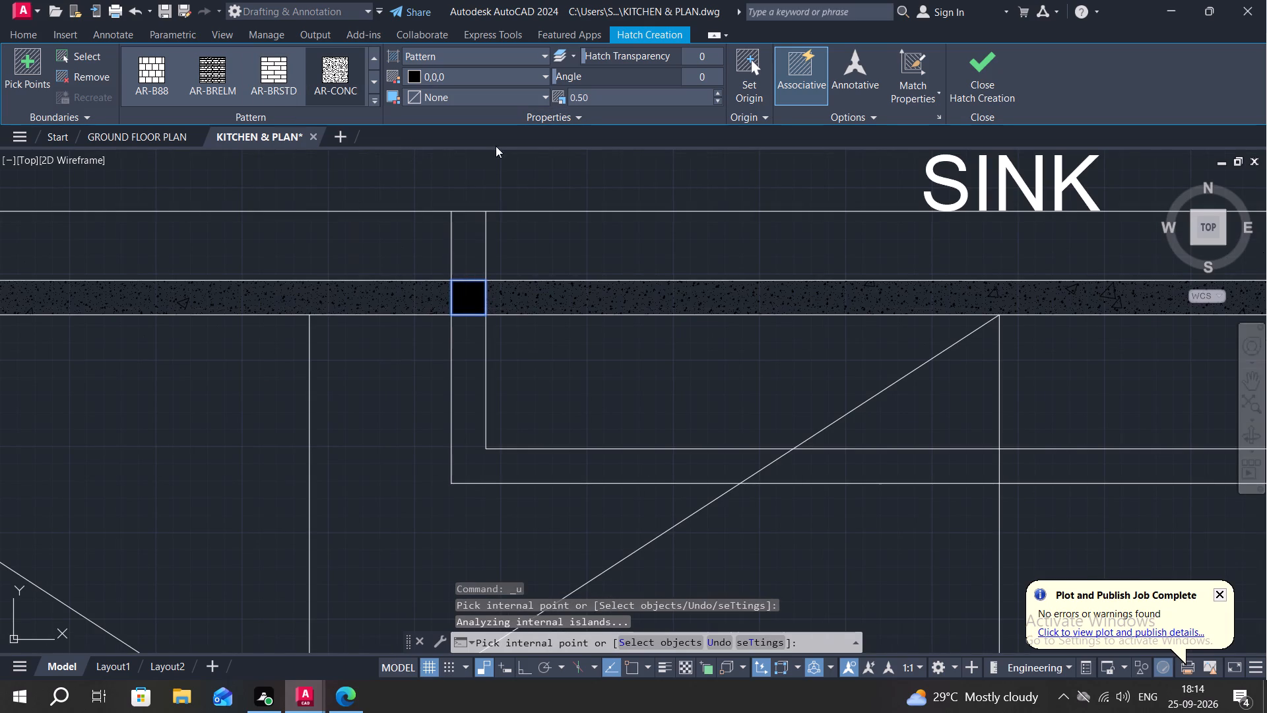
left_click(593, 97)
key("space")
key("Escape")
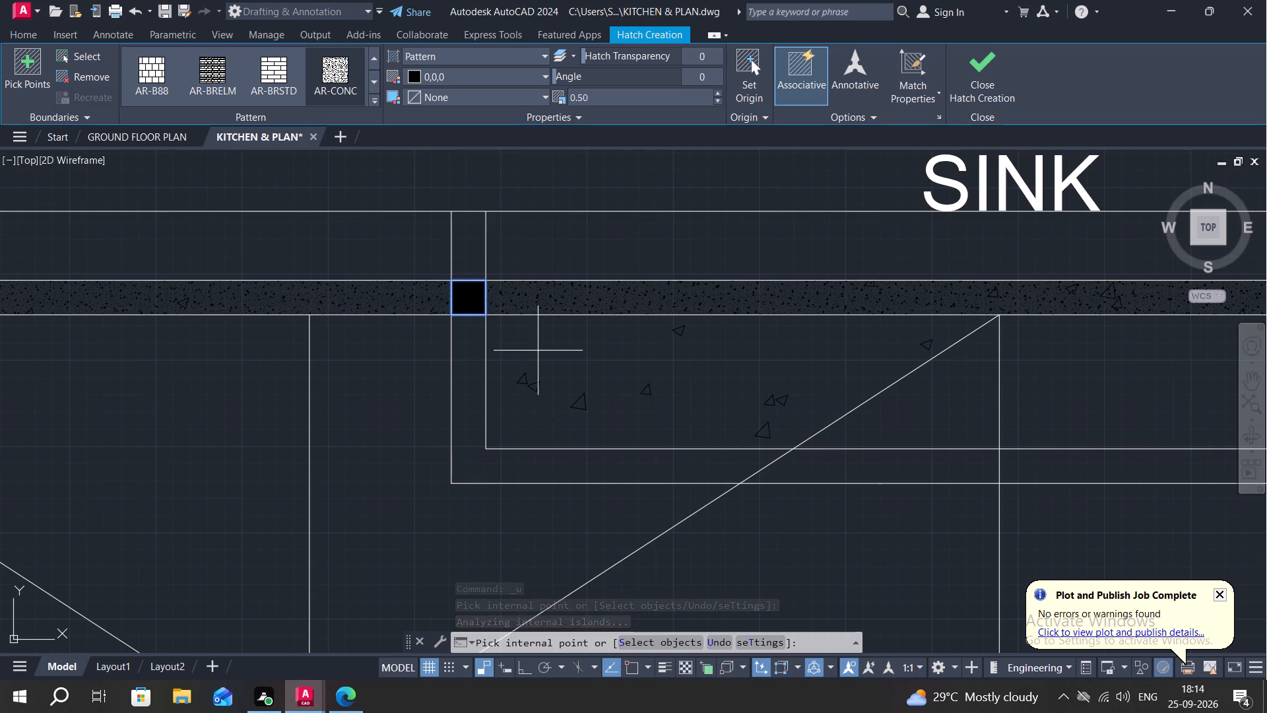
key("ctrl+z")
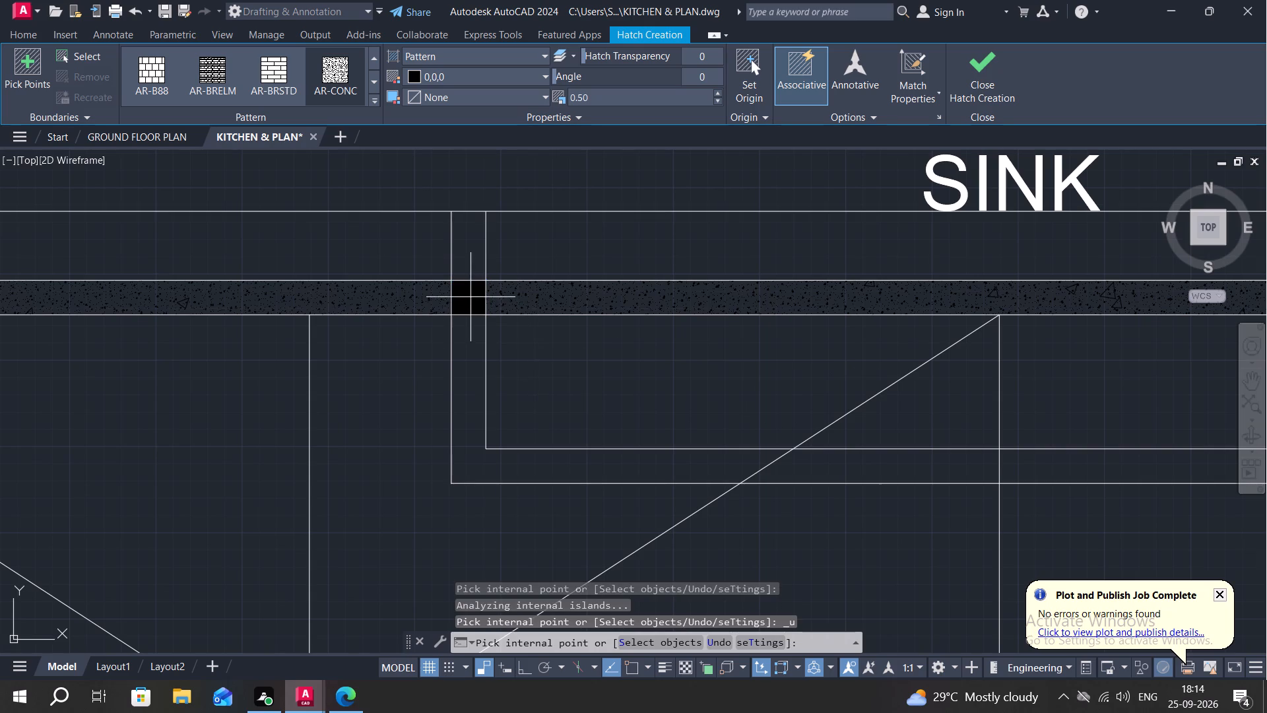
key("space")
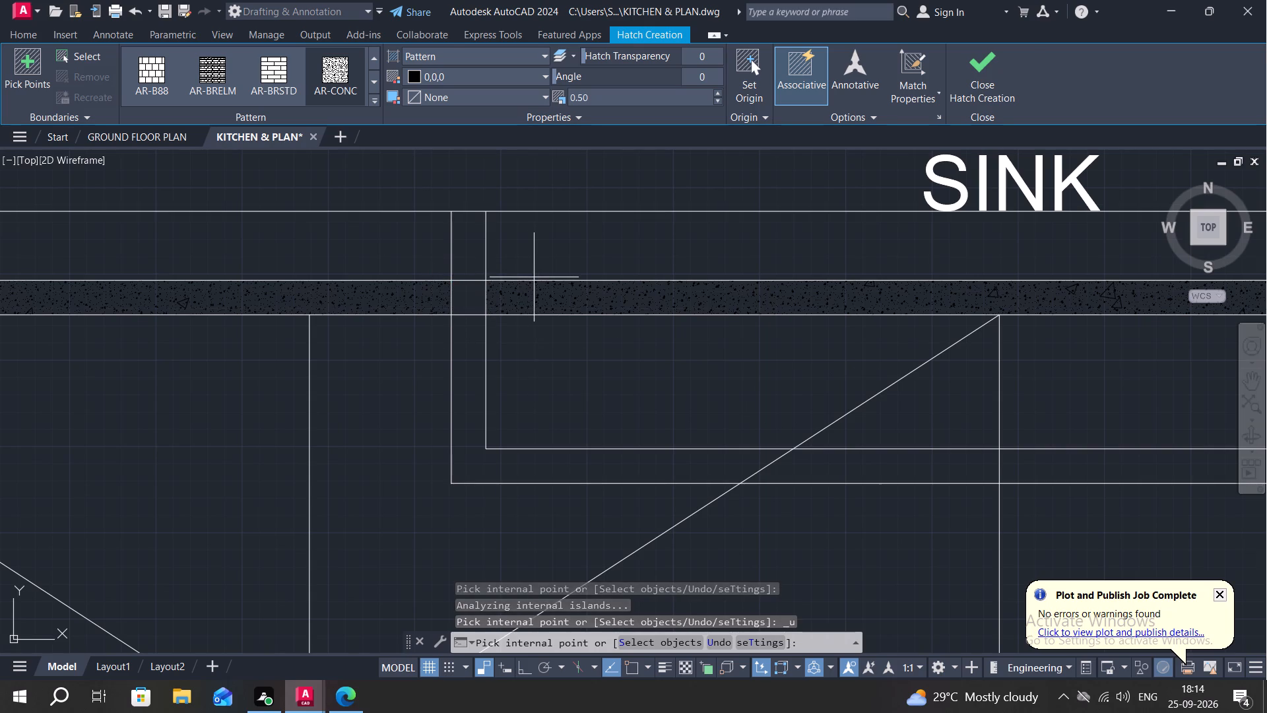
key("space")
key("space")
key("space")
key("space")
Hatch the small countertop square at the sink's left edge with AR-CONC at scale 0.05.
type("H")
key("space")
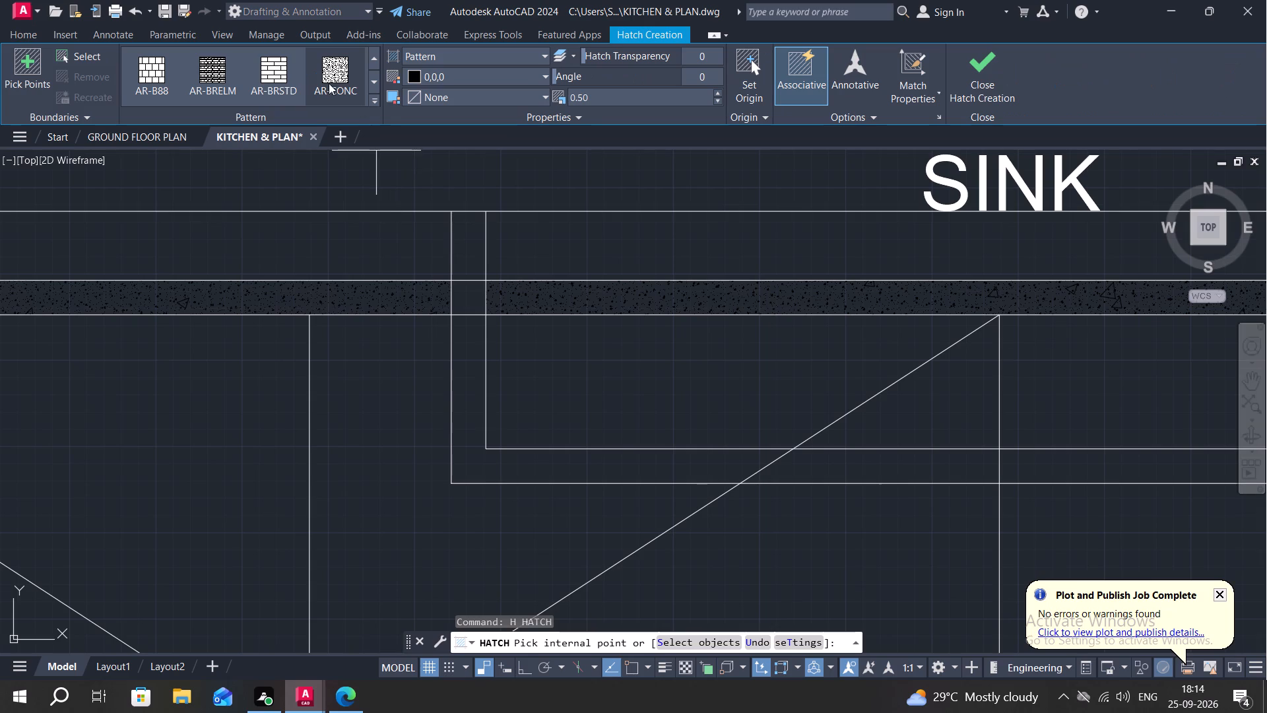
left_click(333, 74)
left_click(466, 289)
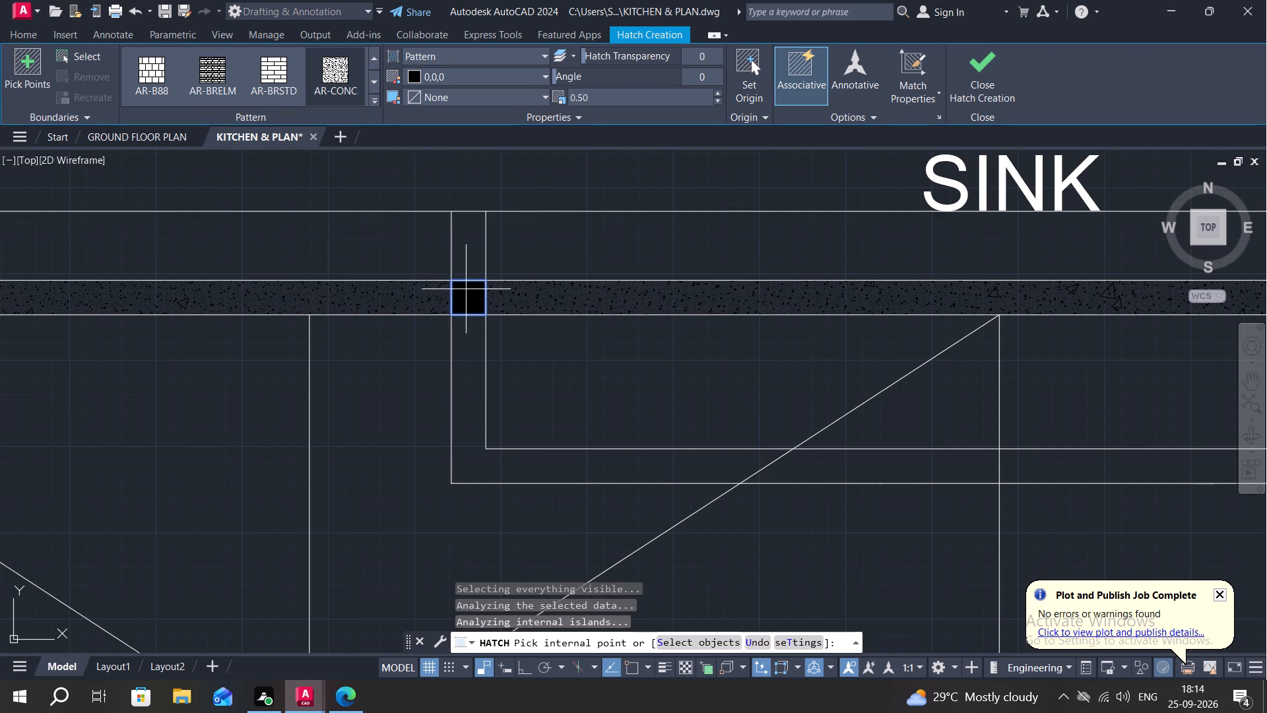
left_click(593, 94)
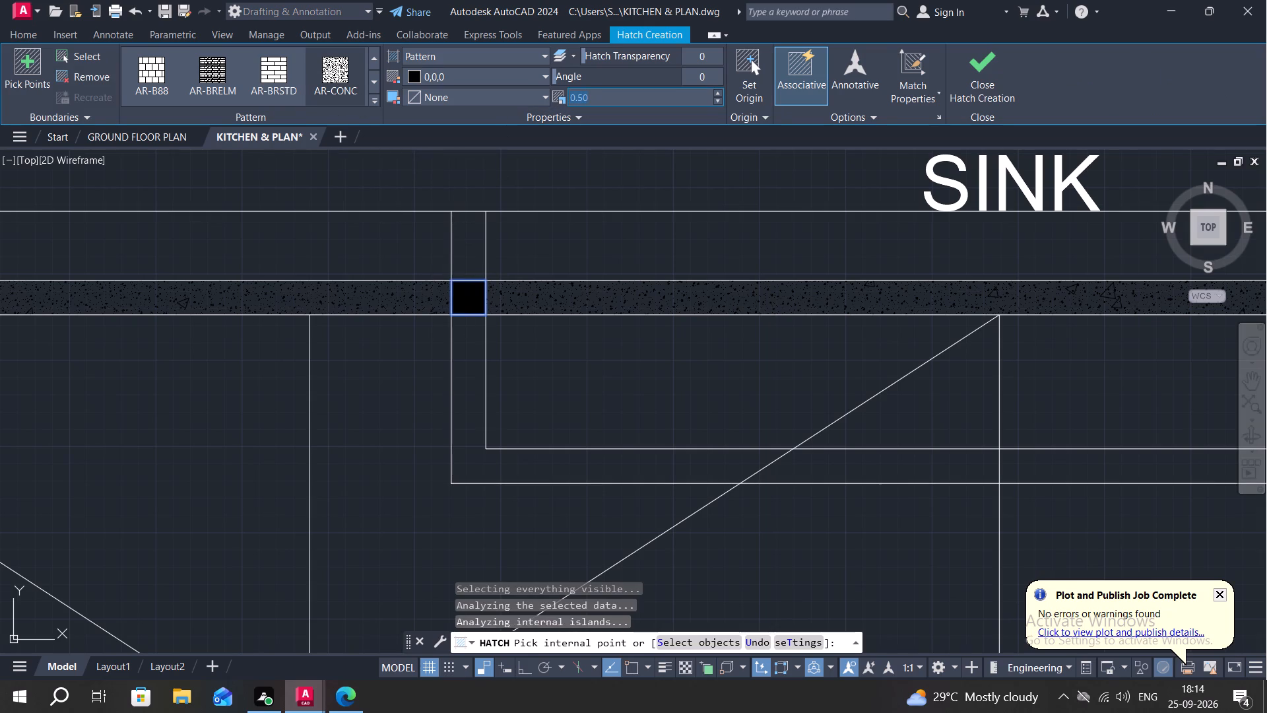
key("BackSpace")
type("0.0")
key("5")
key("Return")
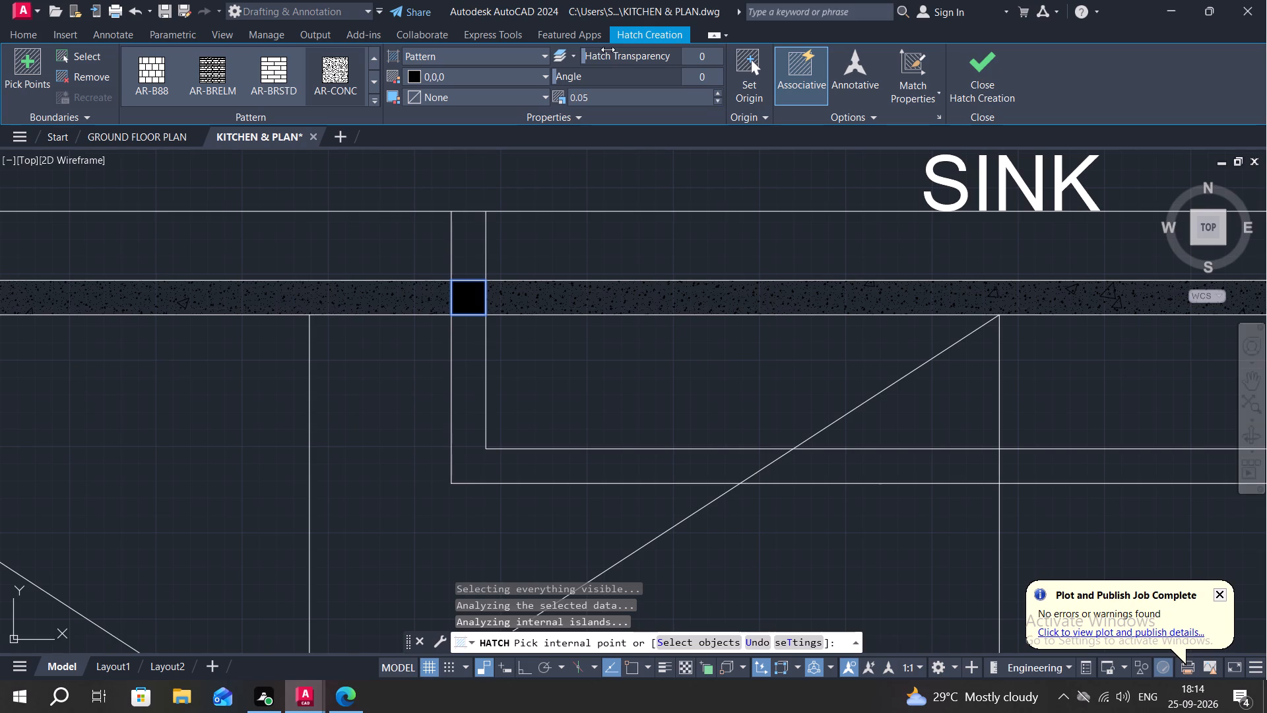
key("Return")
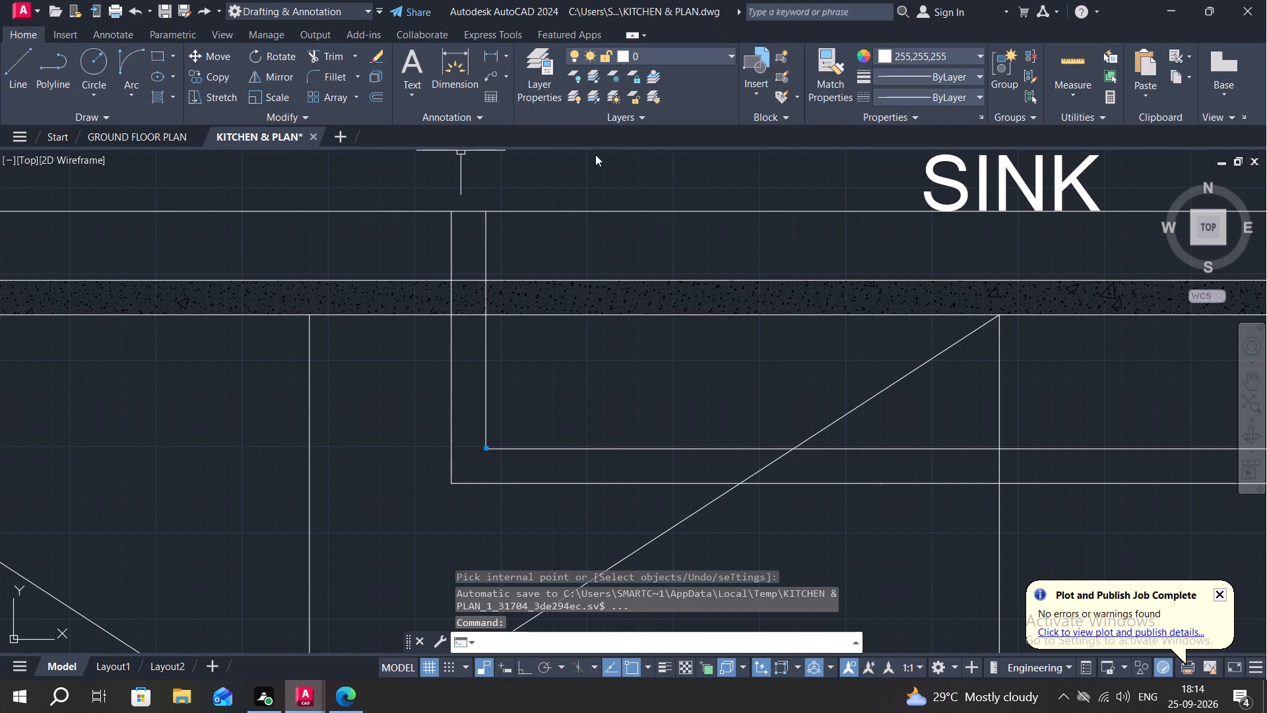
Hatch the countertop strip between the sink's right outer edge and the cabinet end line with AR-CONC at scale 0.05.
middle_click_drag(593, 279, 135, 291)
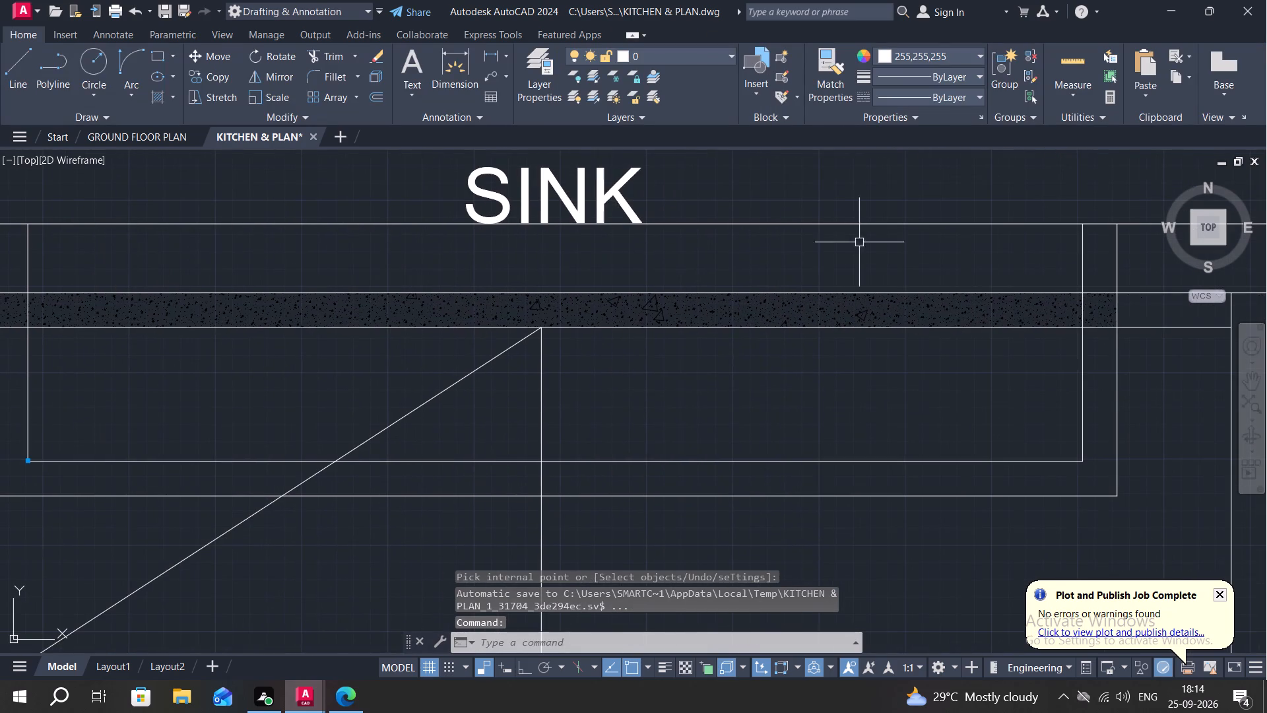
middle_click_drag(1115, 299, 765, 329)
type("H")
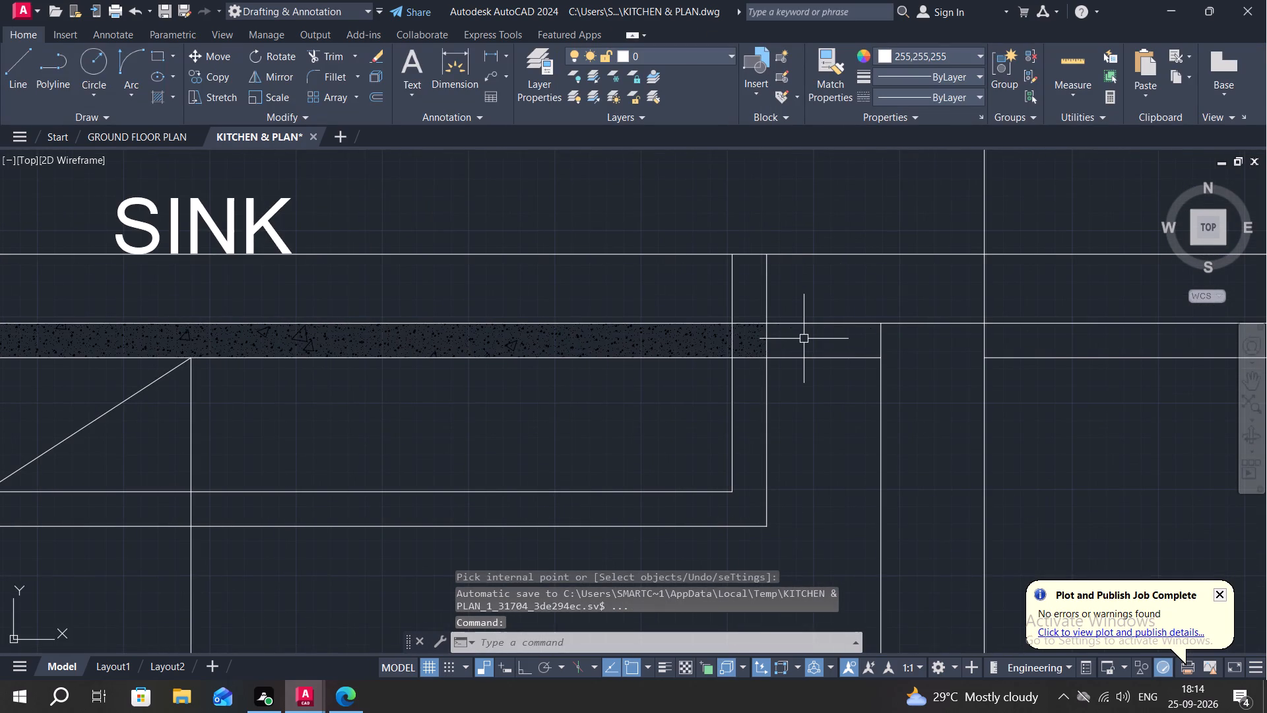
key("space")
left_click(804, 339)
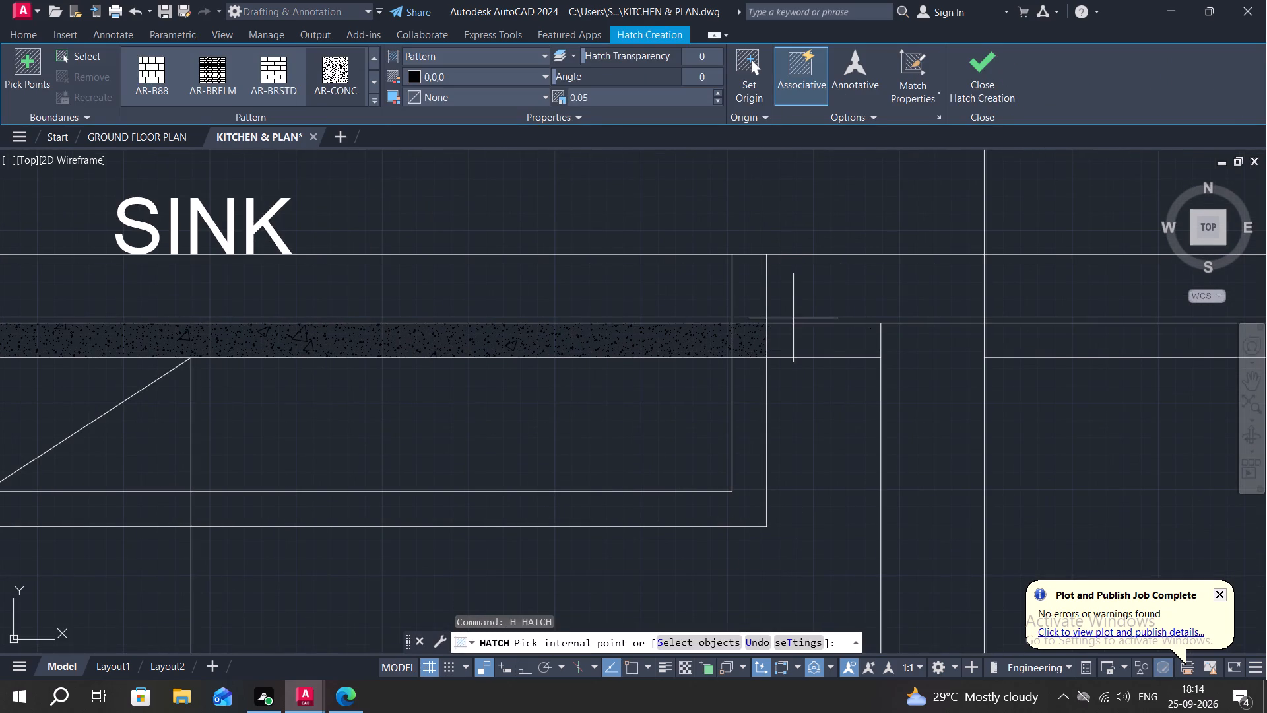
left_click(814, 342)
key("Escape")
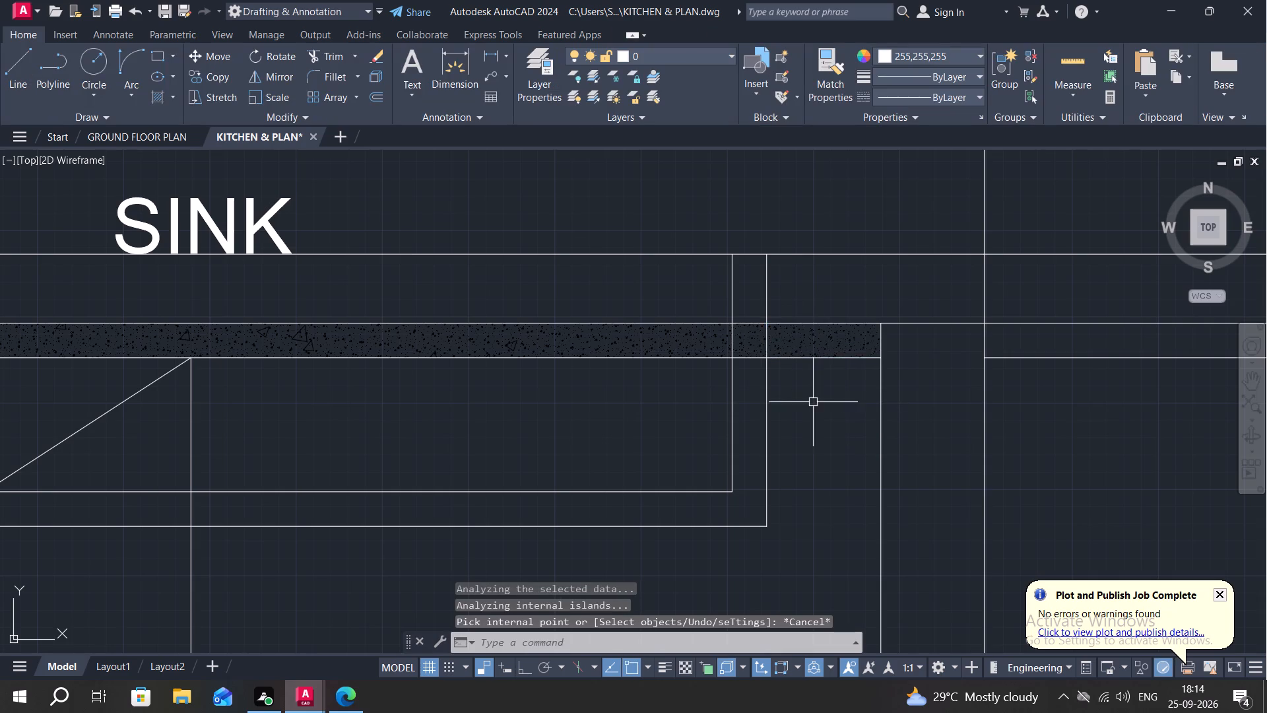
Set the colour of the sink's inner right vertical line to blue.
scroll(813, 402, "down", 2)
scroll(738, 416, "down", 1)
middle_click_drag(731, 409, 822, 394)
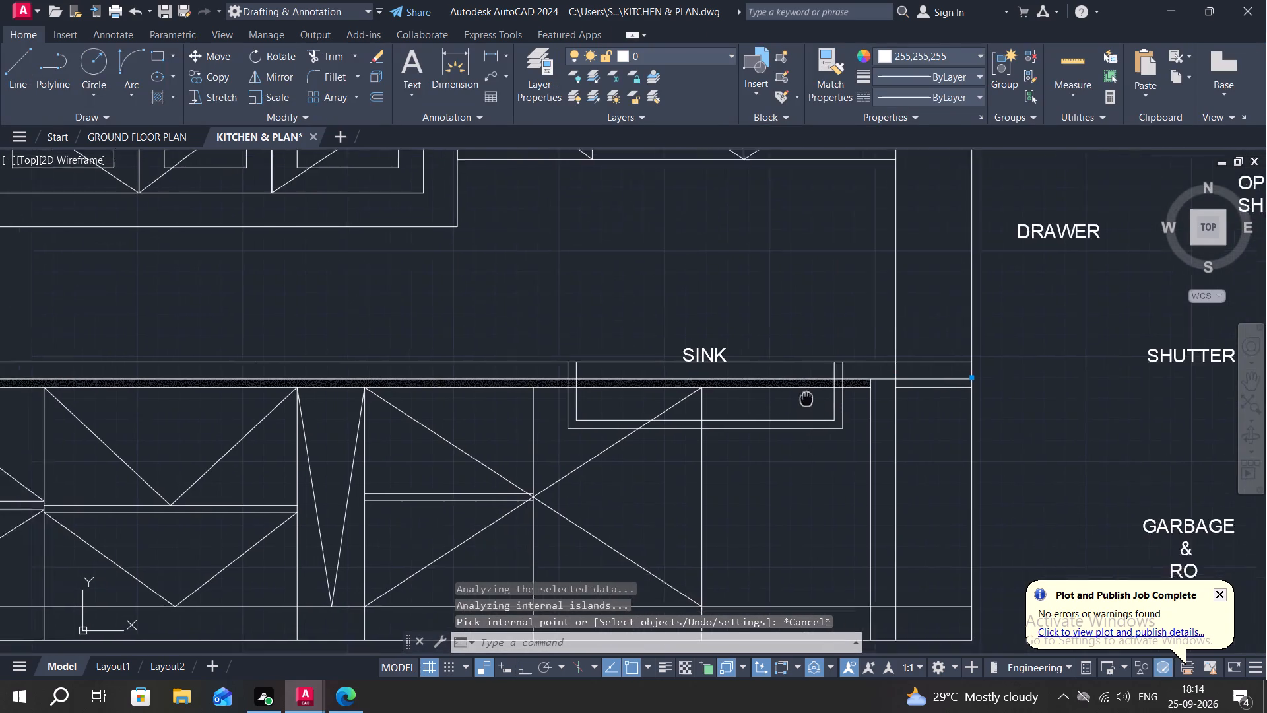
middle_click_drag(822, 394, 840, 325)
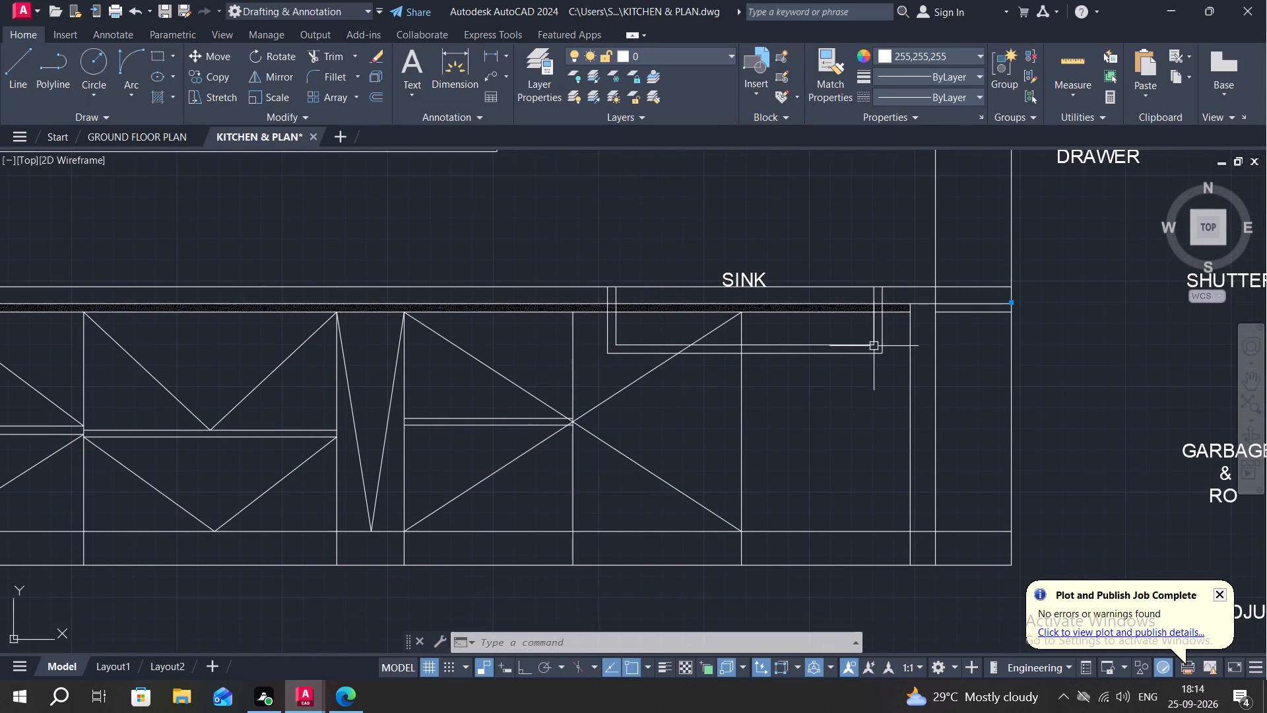
left_click(875, 339)
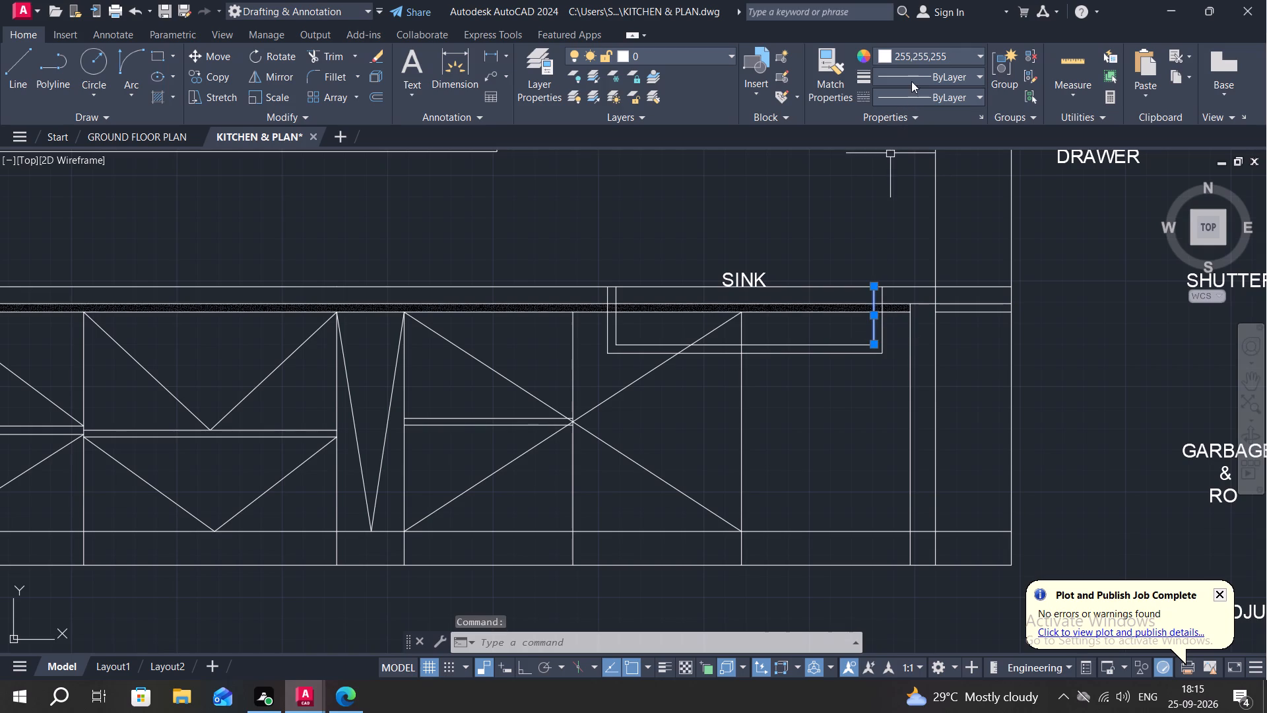
left_click(897, 51)
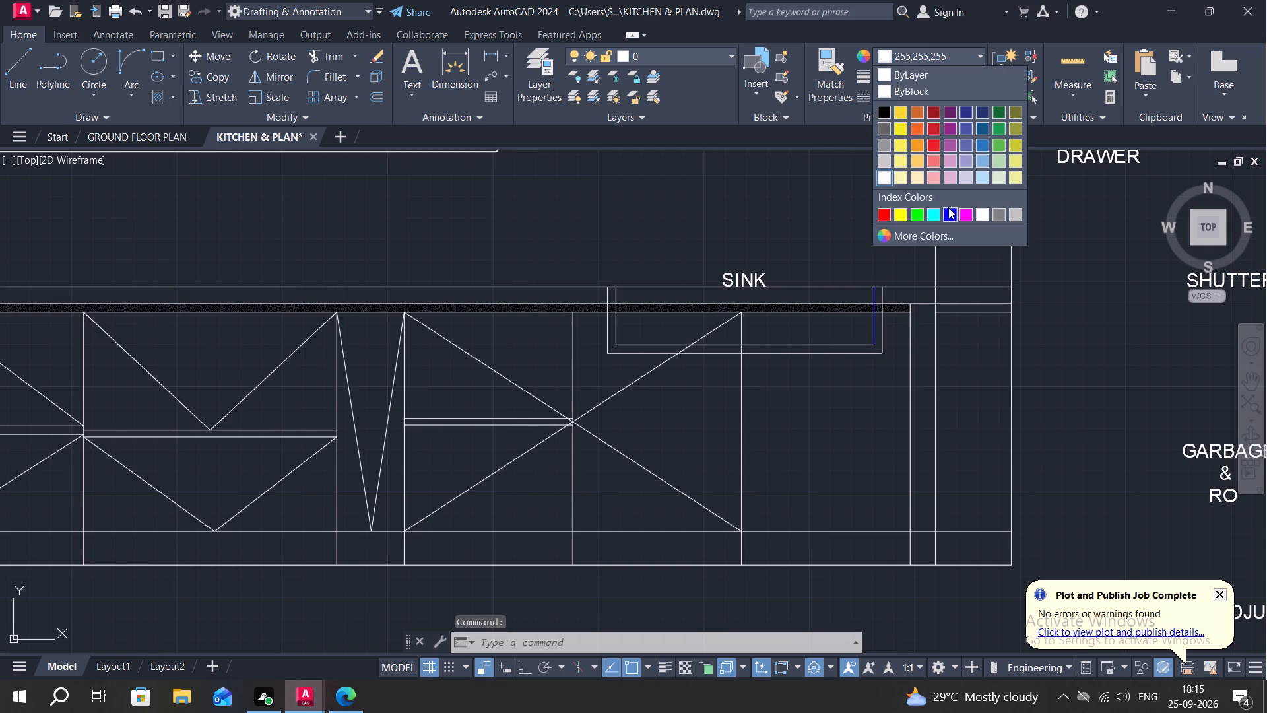
left_click(948, 207)
key("Escape")
Match the properties of the blue sink line to the sink's remaining inner and outer outline lines.
left_click(826, 95)
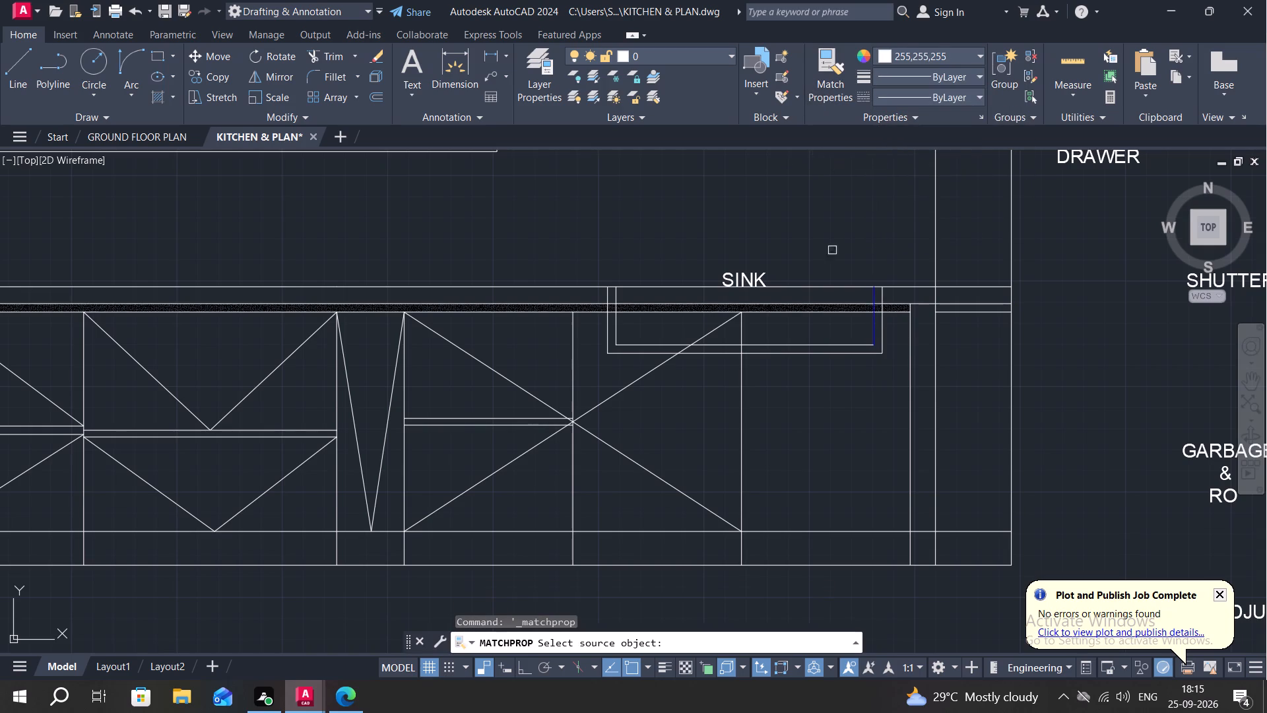
left_click(871, 333)
left_click(851, 346)
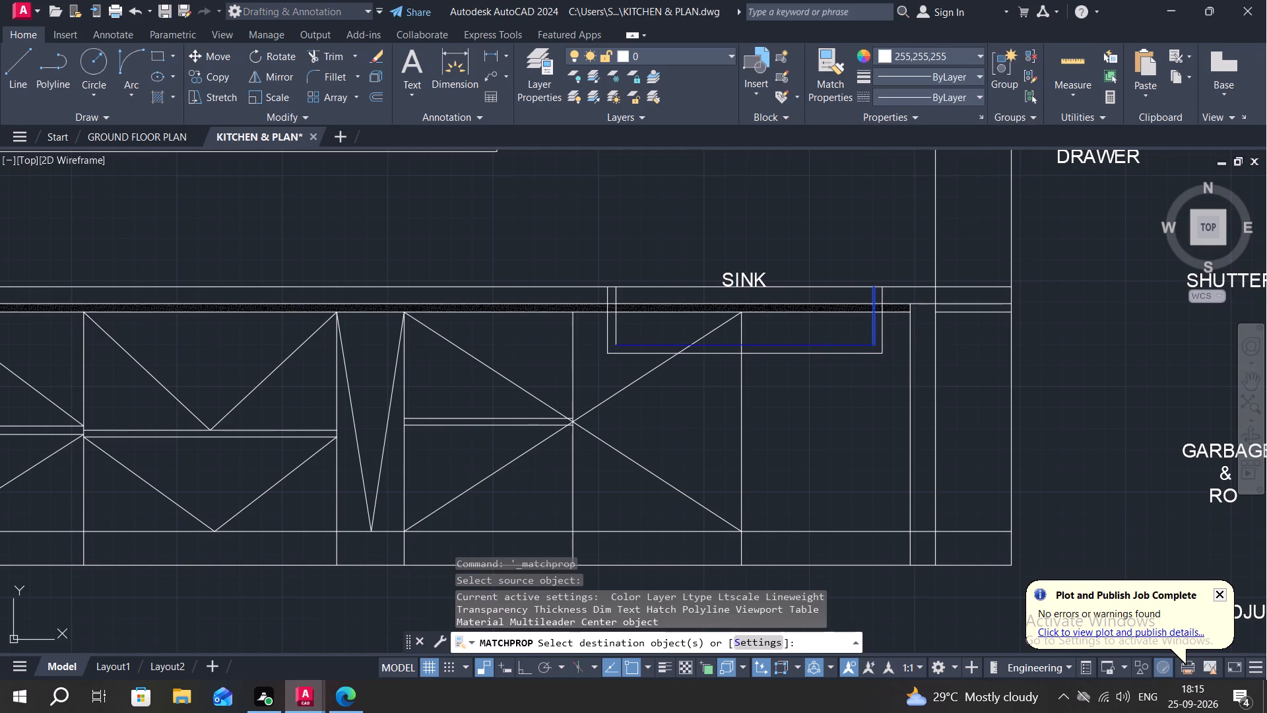
left_click(864, 352)
left_click(883, 337)
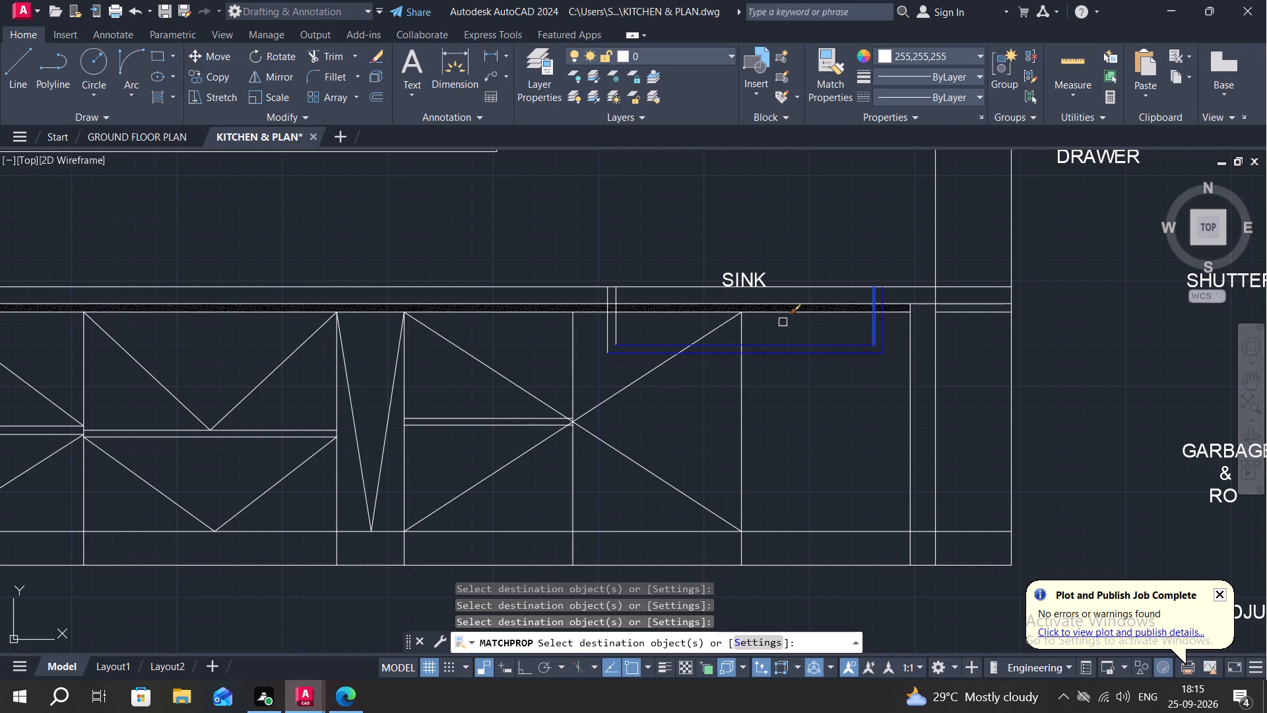
left_click(608, 332)
left_click(618, 319)
key("Escape")
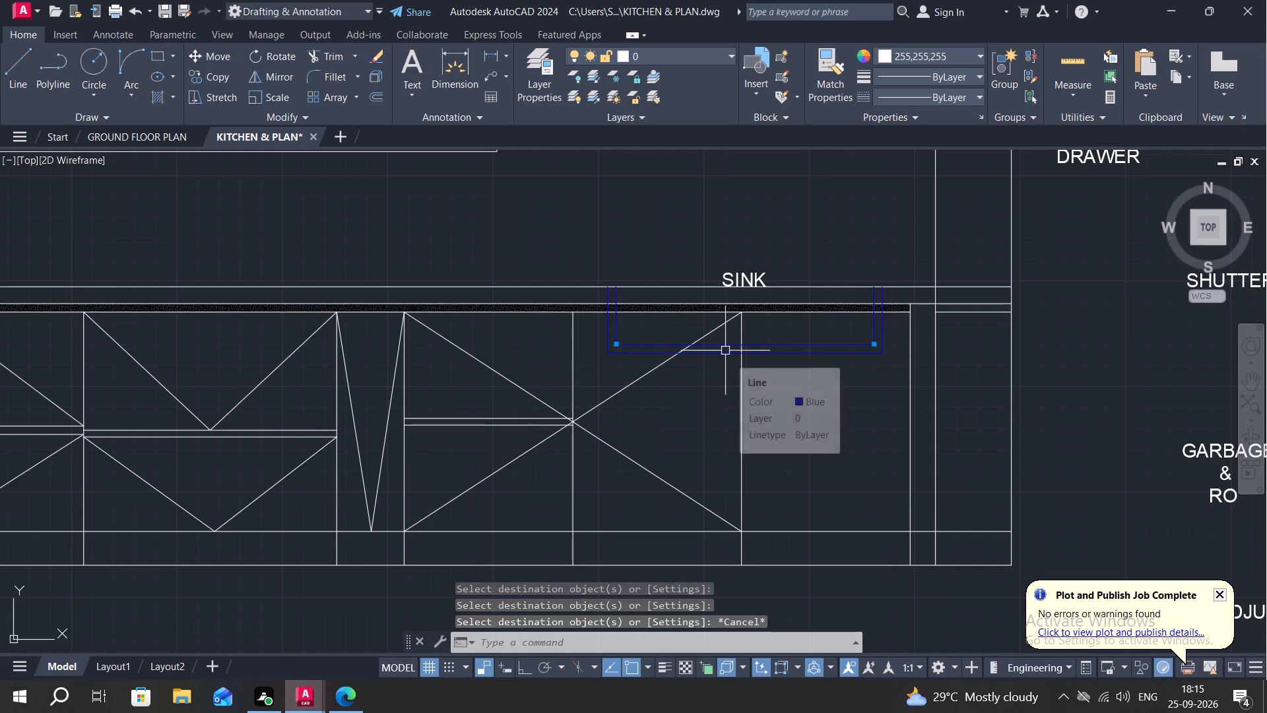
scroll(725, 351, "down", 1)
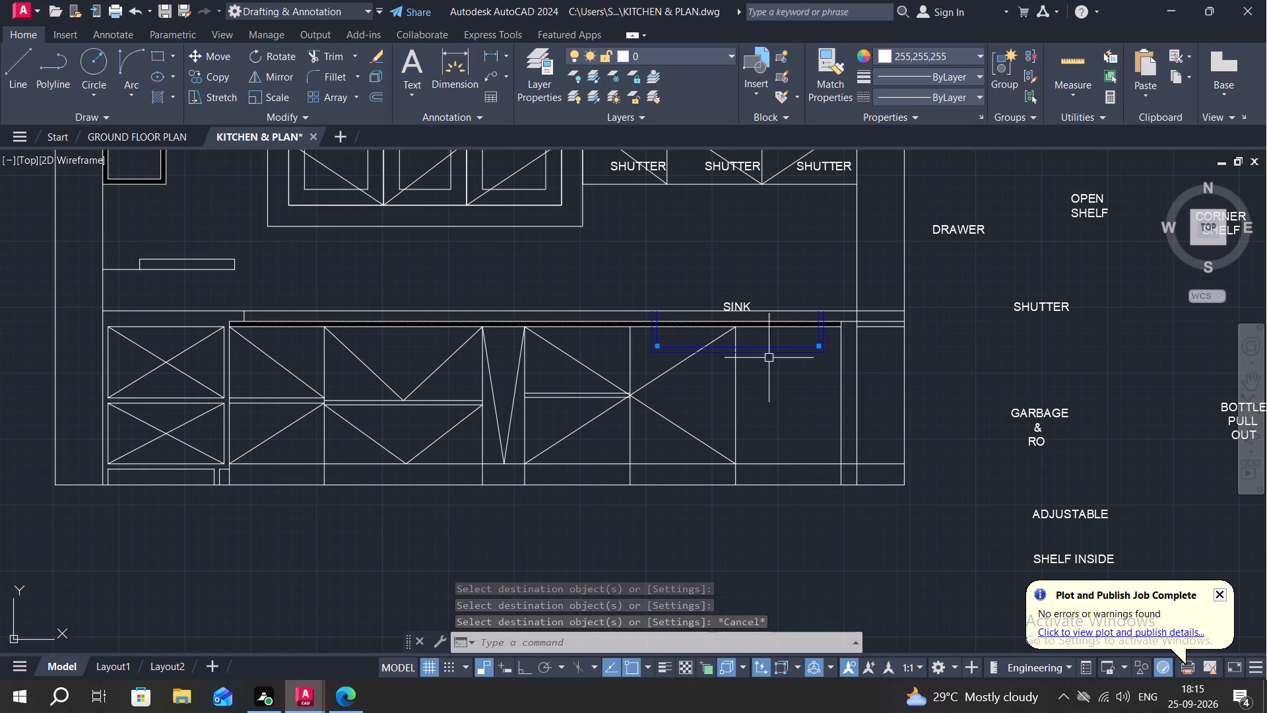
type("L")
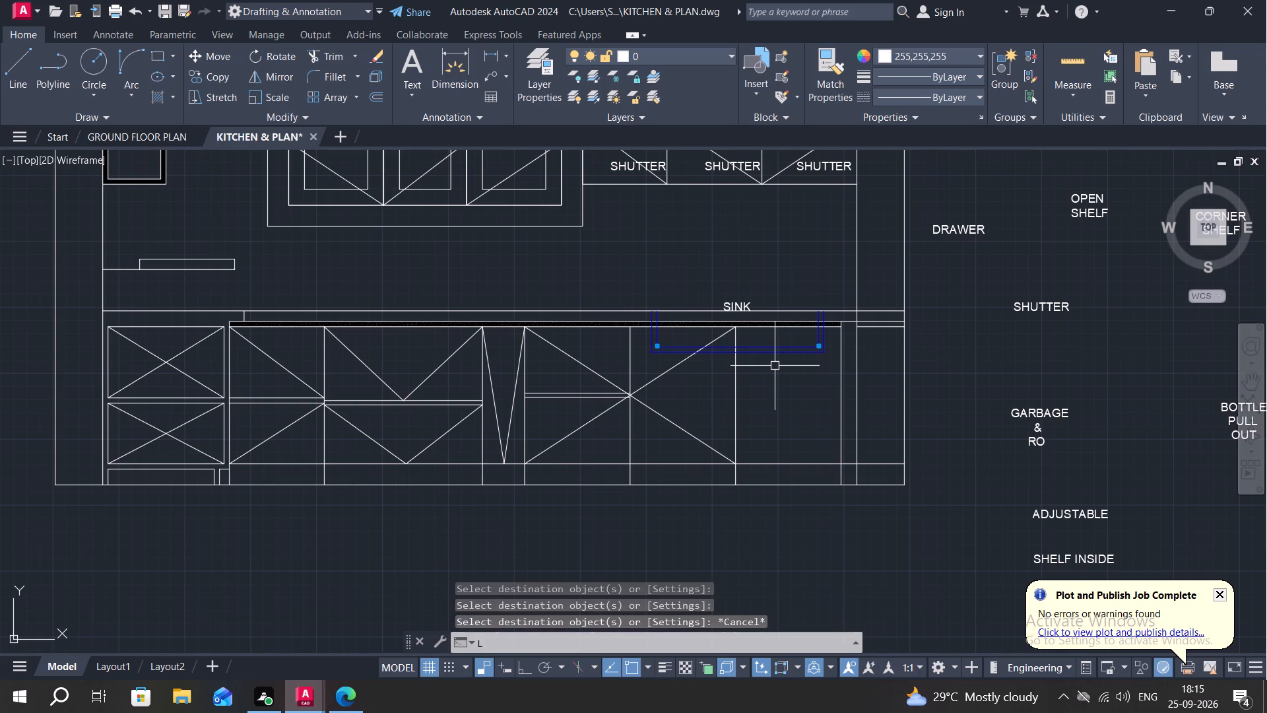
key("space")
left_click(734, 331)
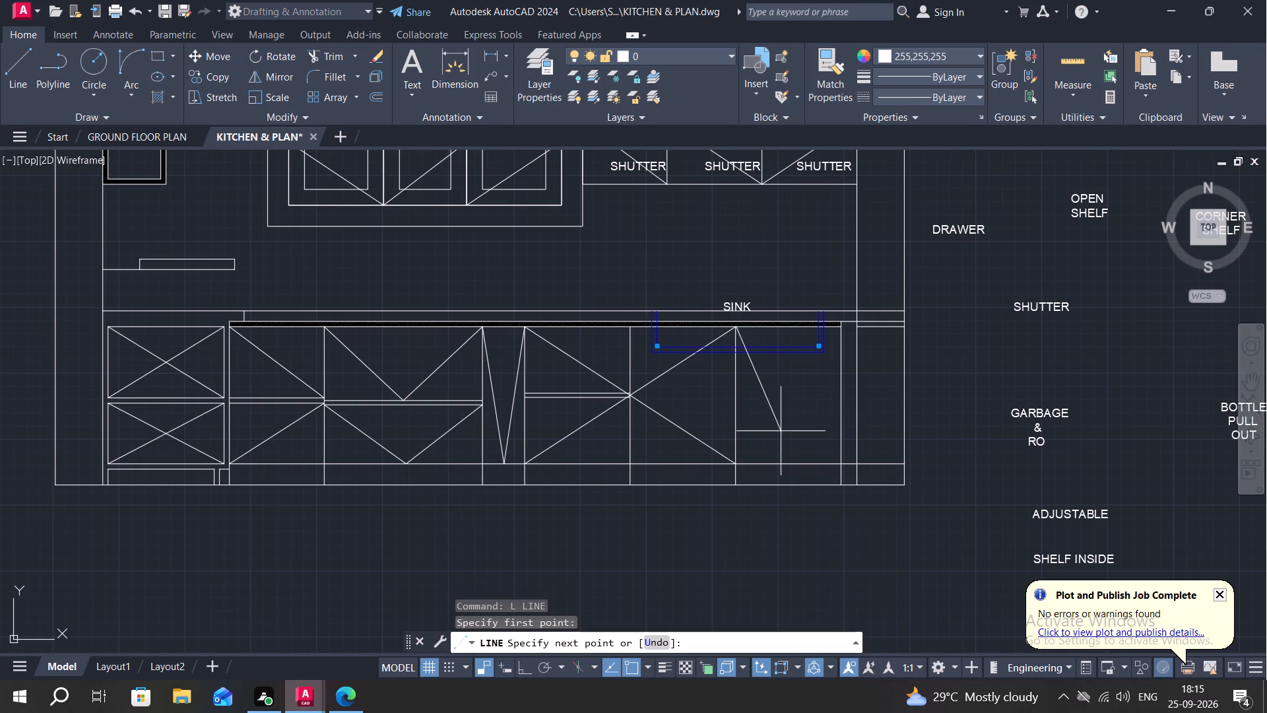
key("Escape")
Draw a horizontal line from the diagonals' meeting point on the divider left of the sink to the base cabinet's right end line.
key("space")
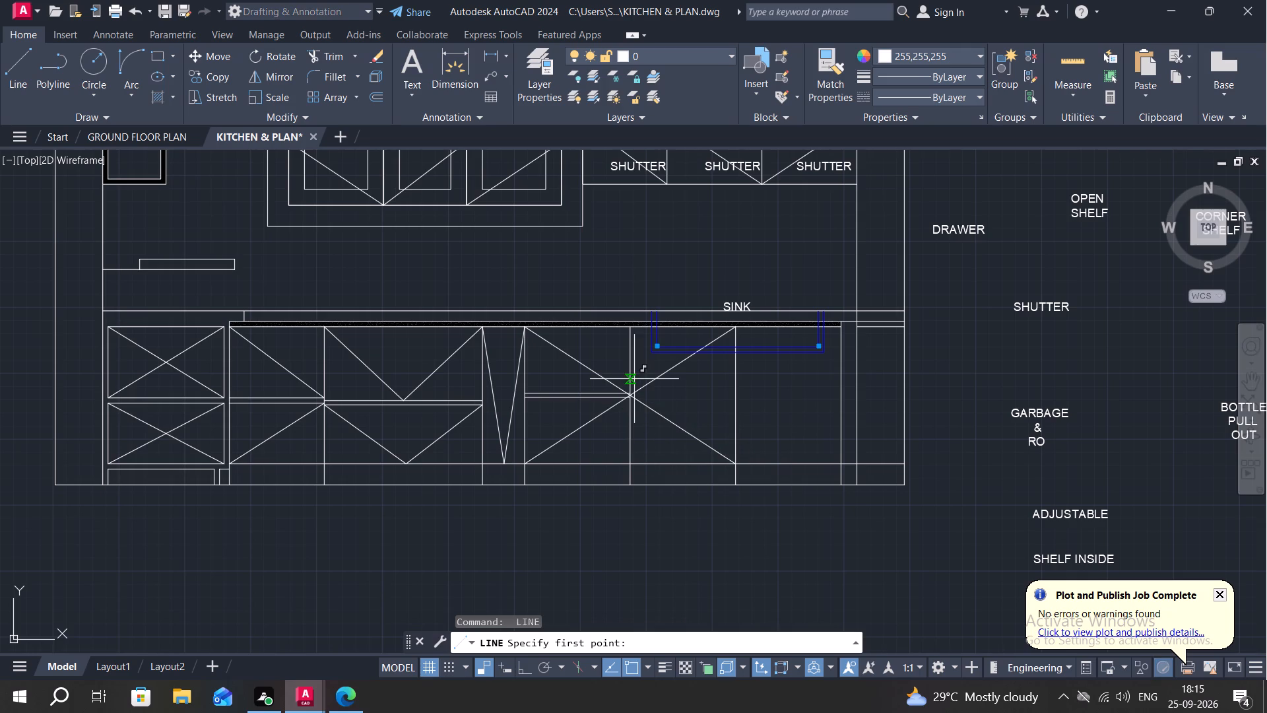
type("L")
key("space")
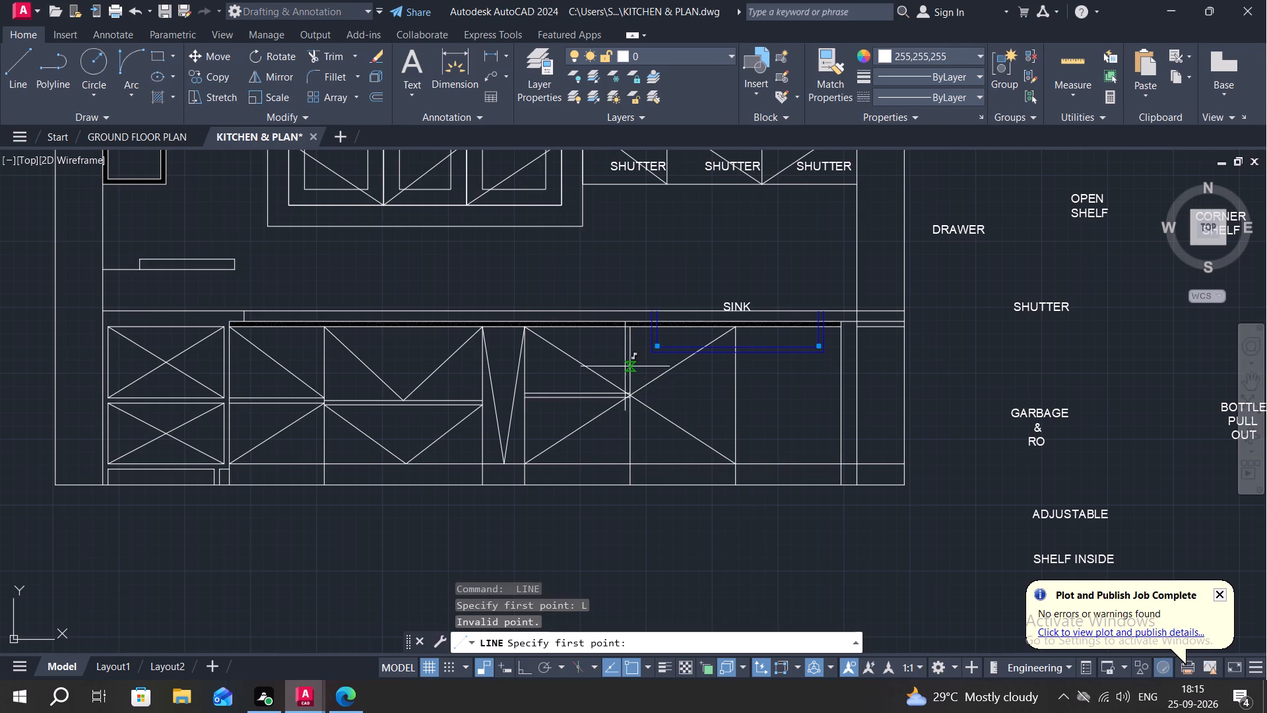
left_click(631, 395)
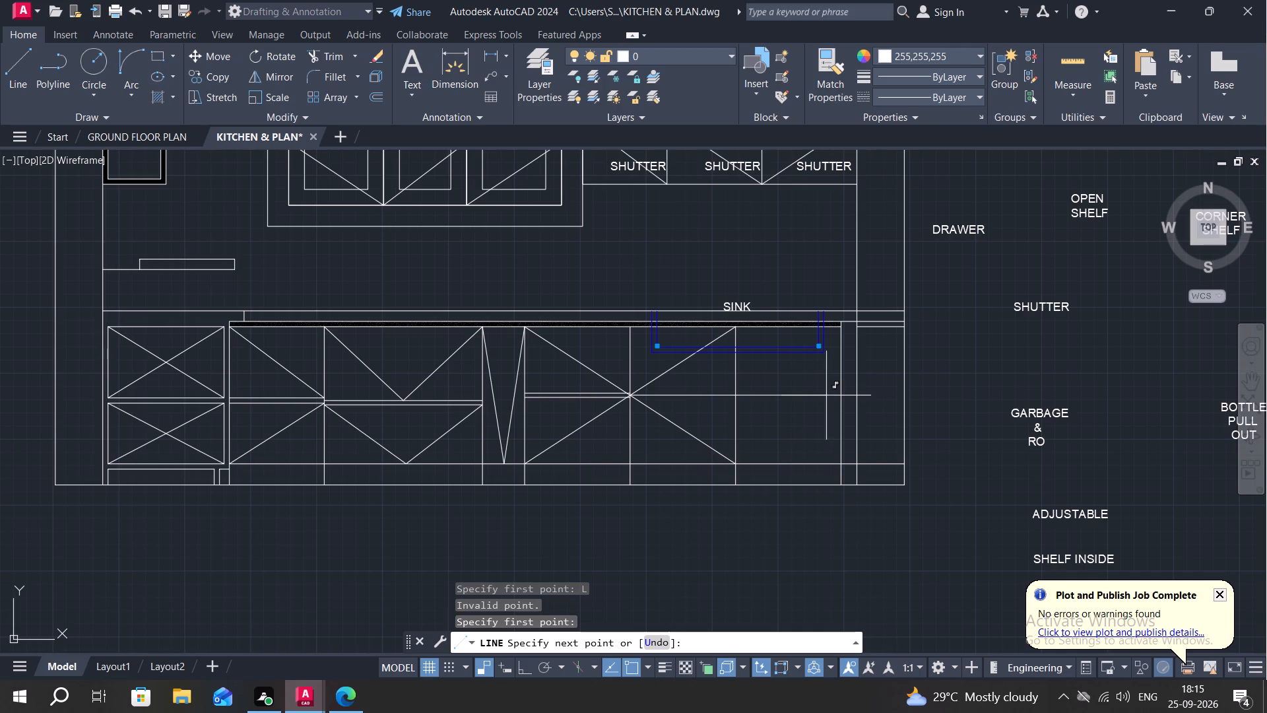
left_click(845, 395)
key("Escape")
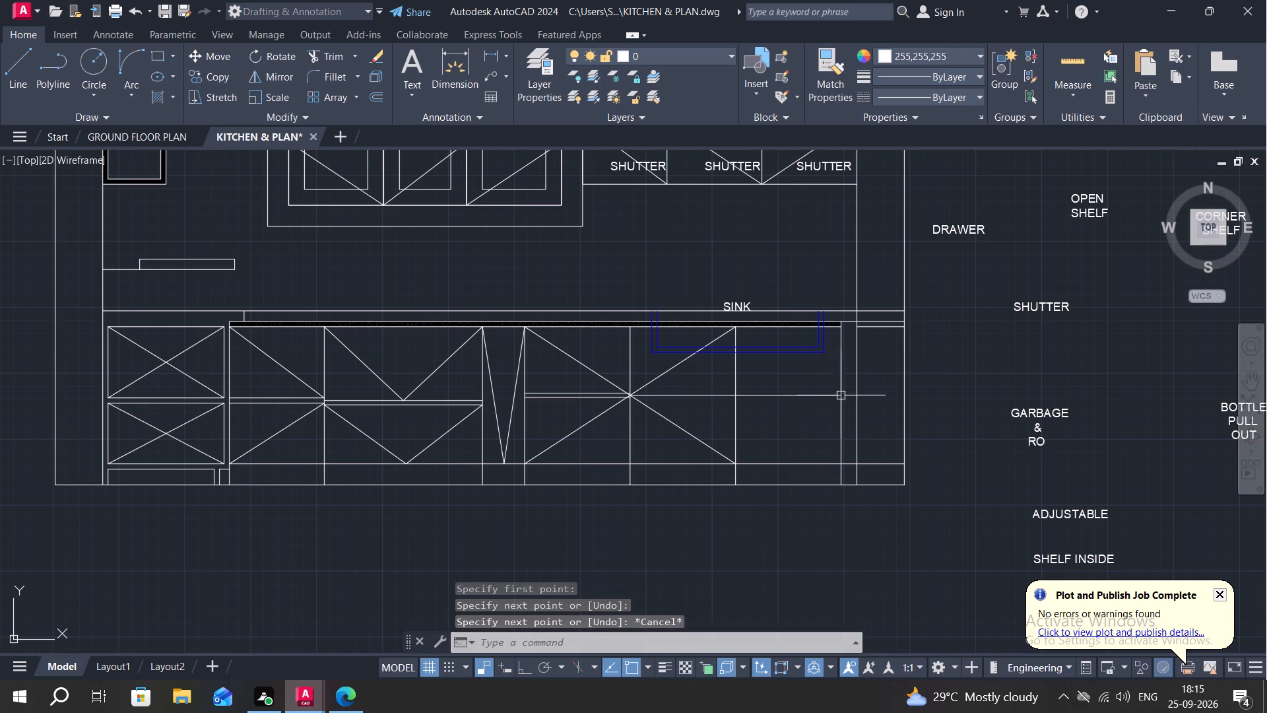
Draw two connected diagonals from the top of the divider below the sink to the horizontal line's right end and down to the divider's base.
type("L")
key("space")
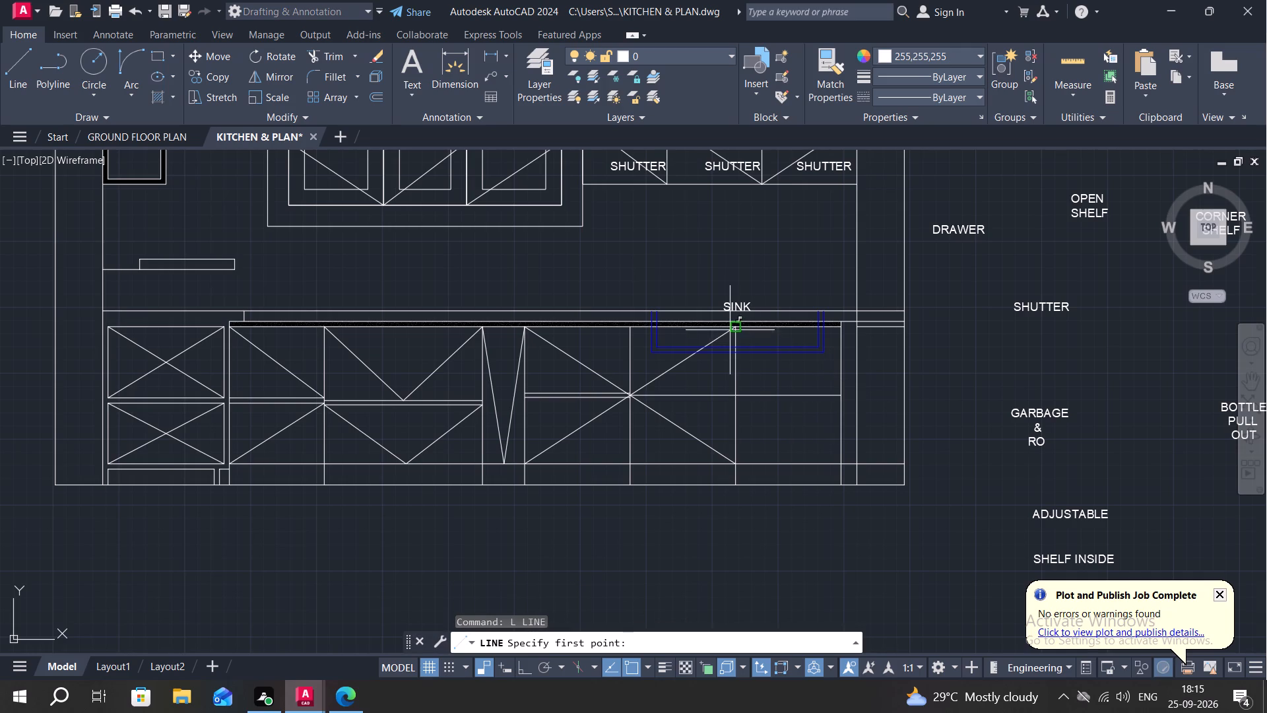
left_click(734, 329)
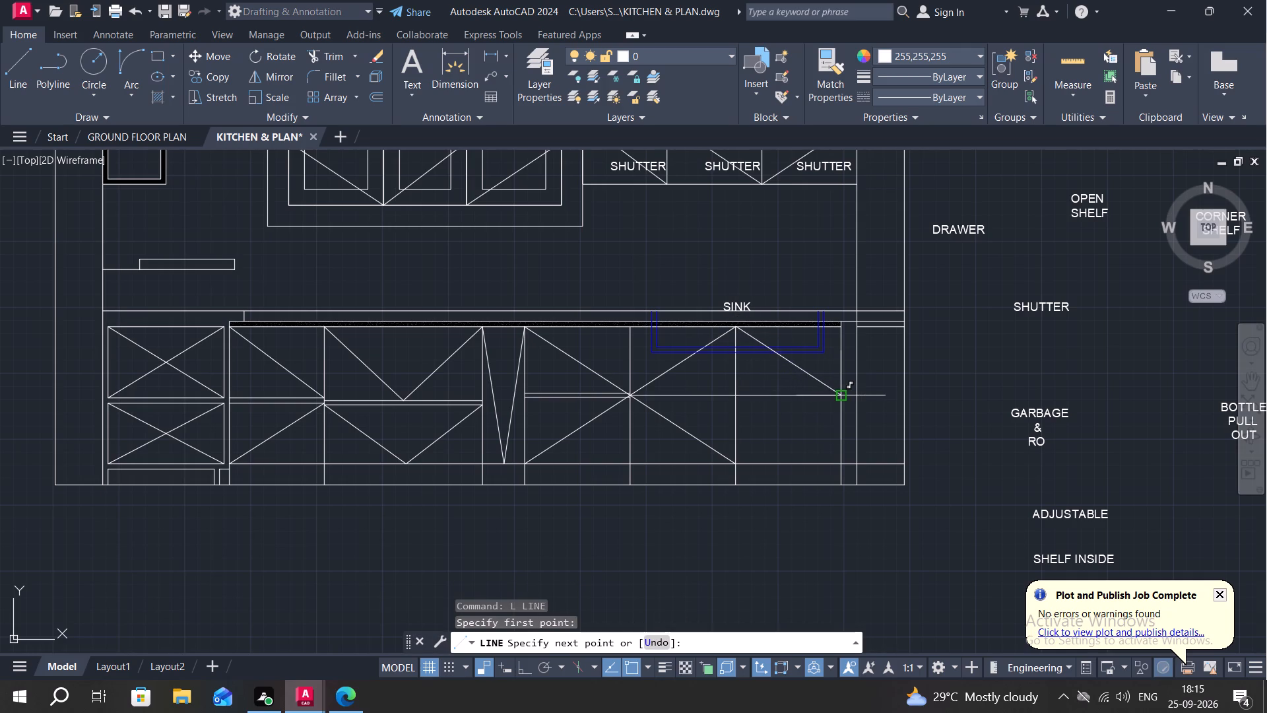
left_click(840, 395)
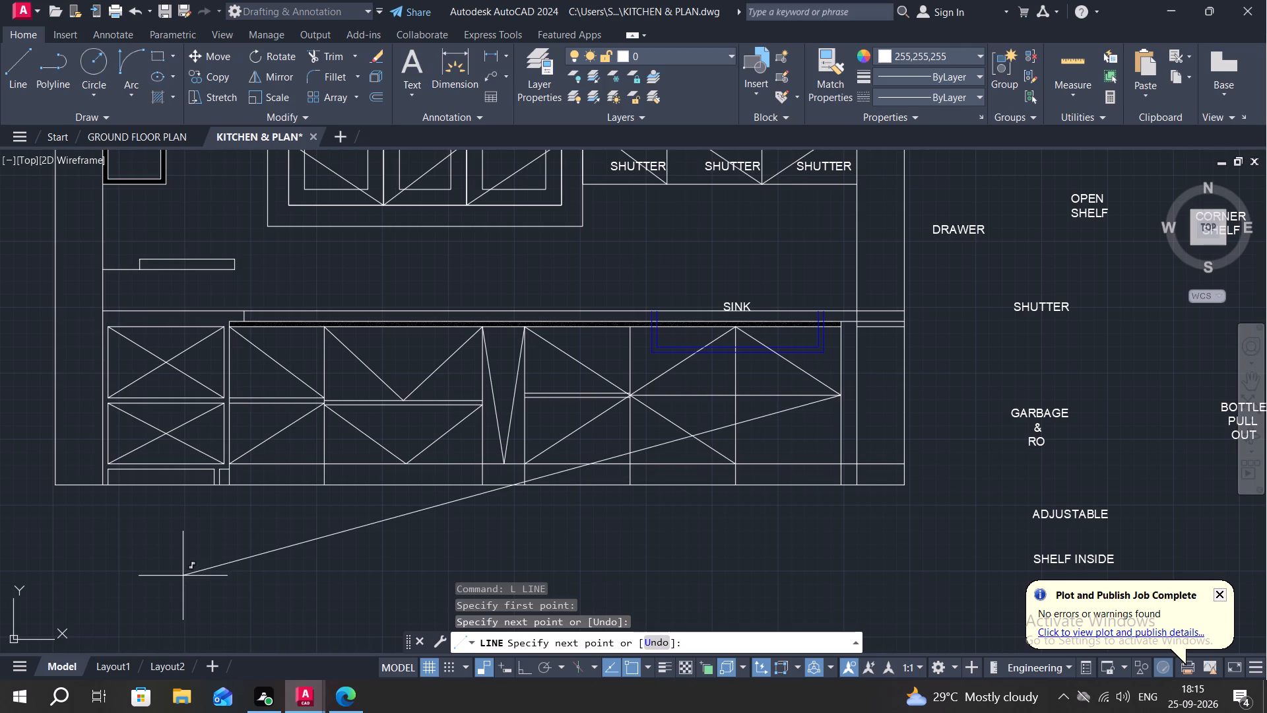
left_click(738, 468)
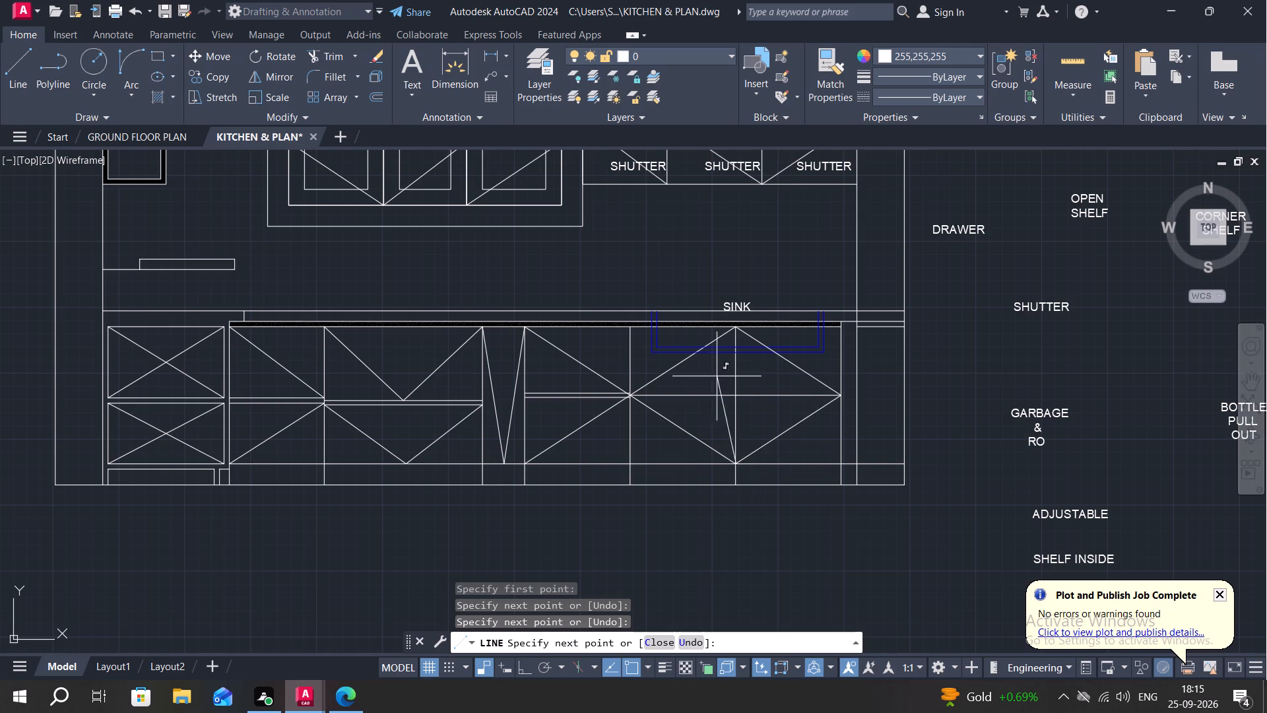
key("Escape")
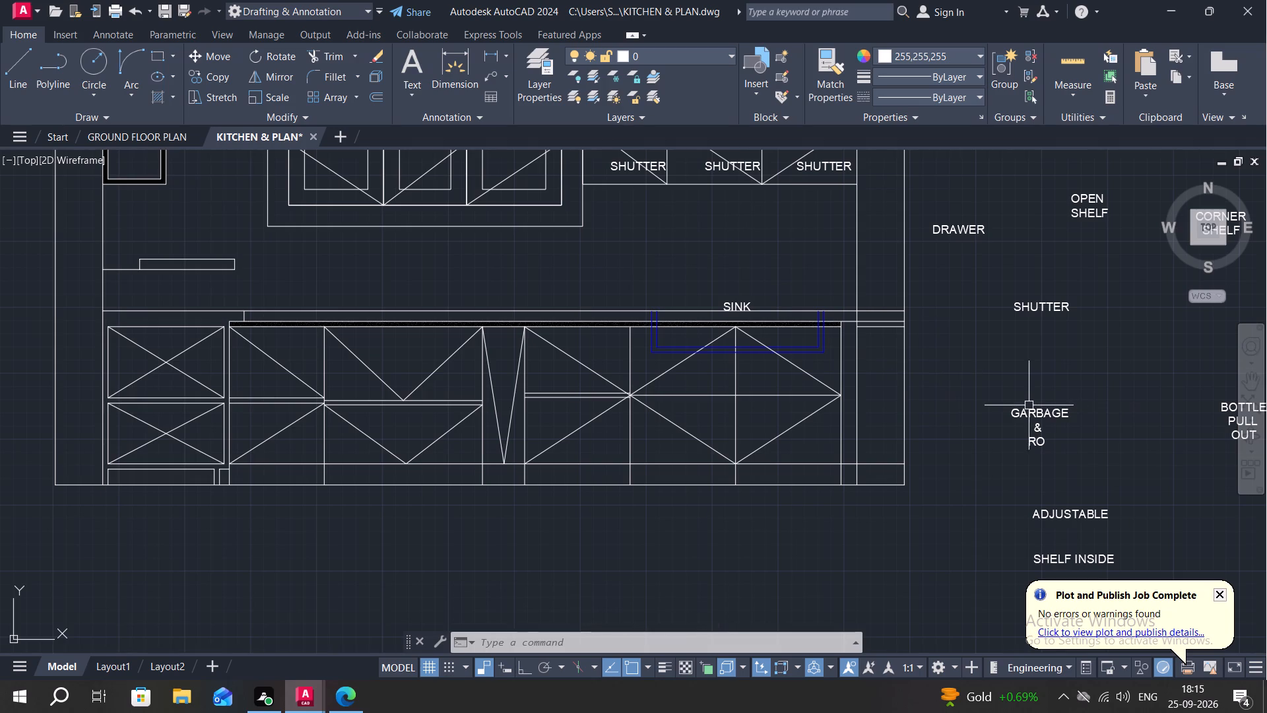
Copy the GARBAGE & RO label into the lower half of the rightmost base cabinet bay.
type("CO")
key("space")
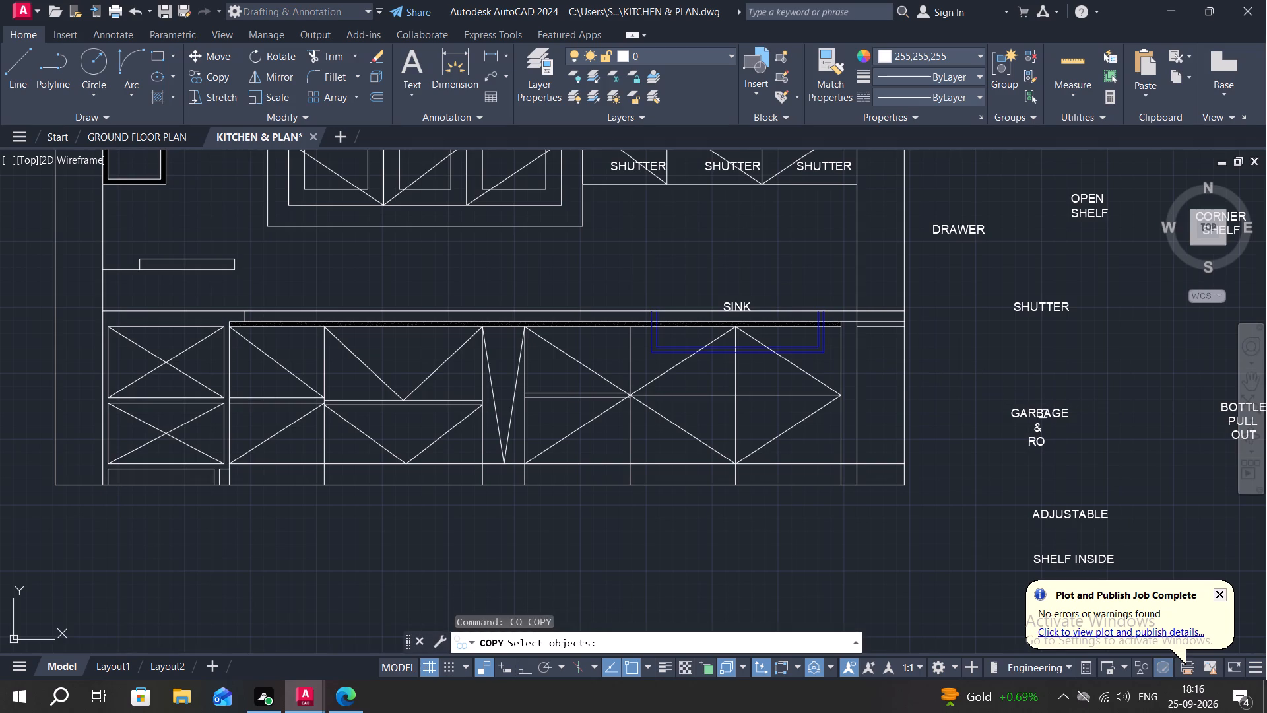
left_click(1043, 414)
right_click(1041, 410)
left_click_drag(1039, 410, 1030, 415)
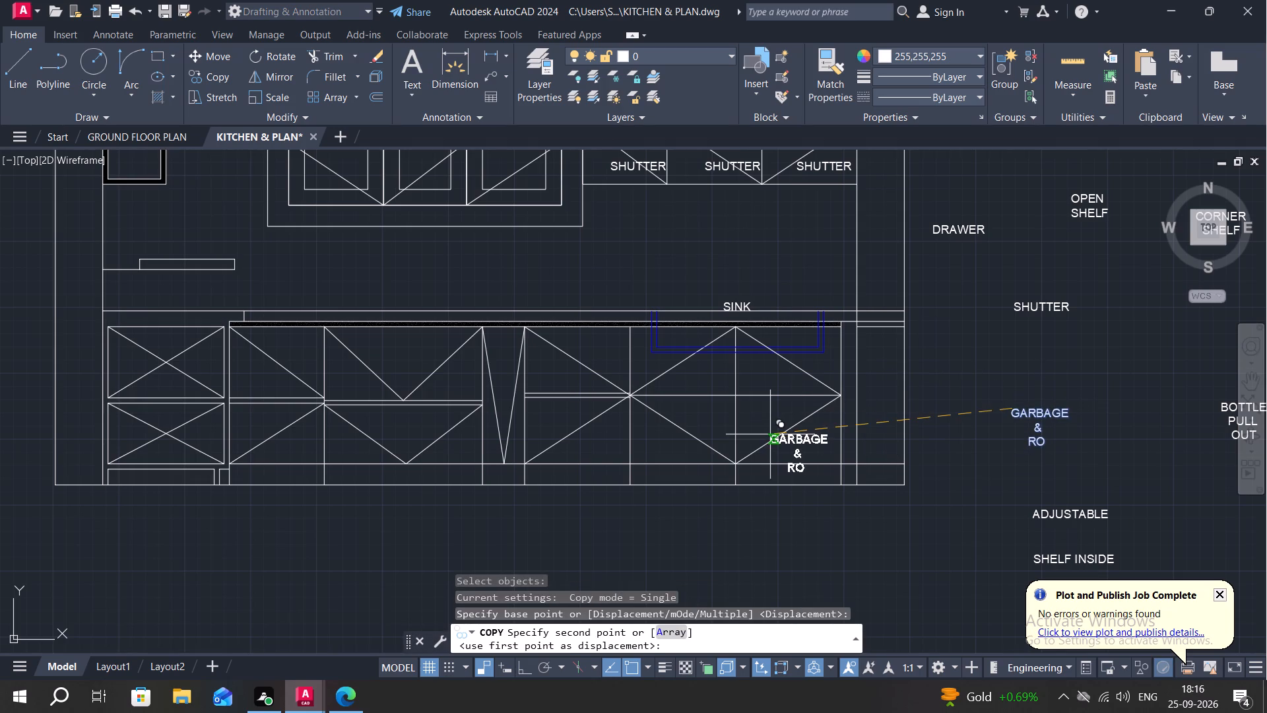
left_click(768, 418)
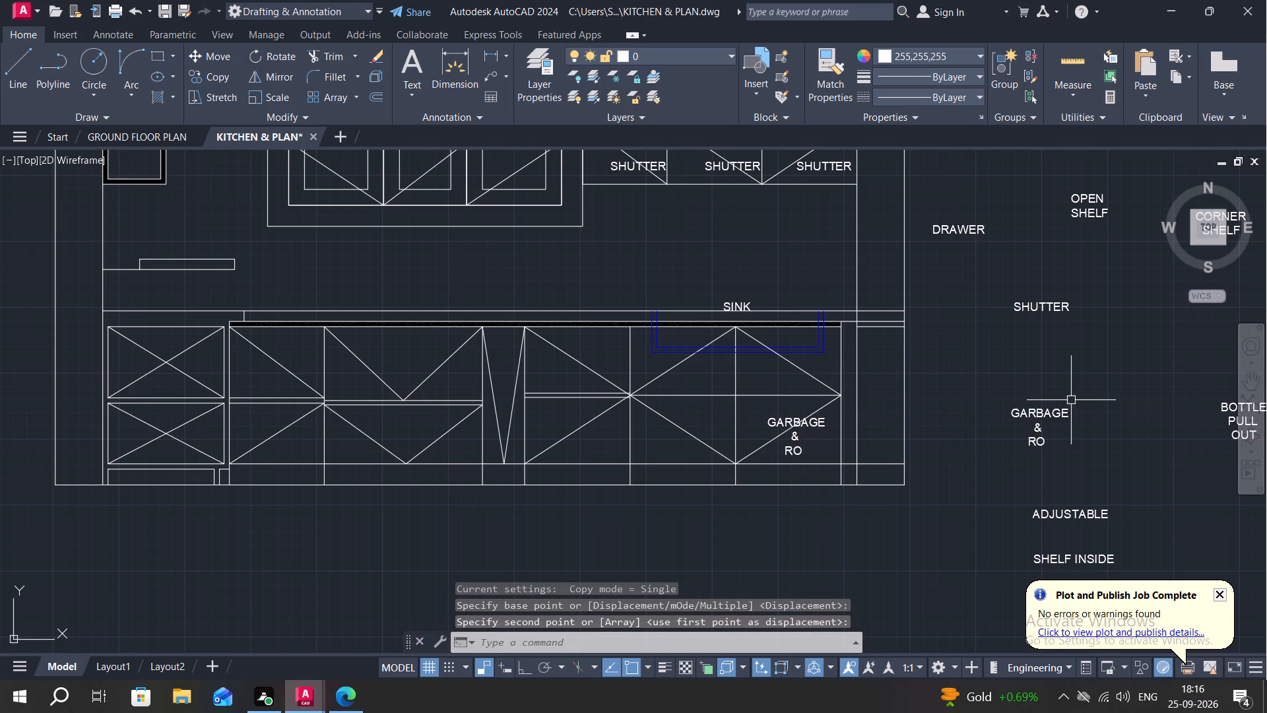
Copy the SHUTTER label into the bay under the sink's left half, just above the horizontal line.
type("CO")
key("space")
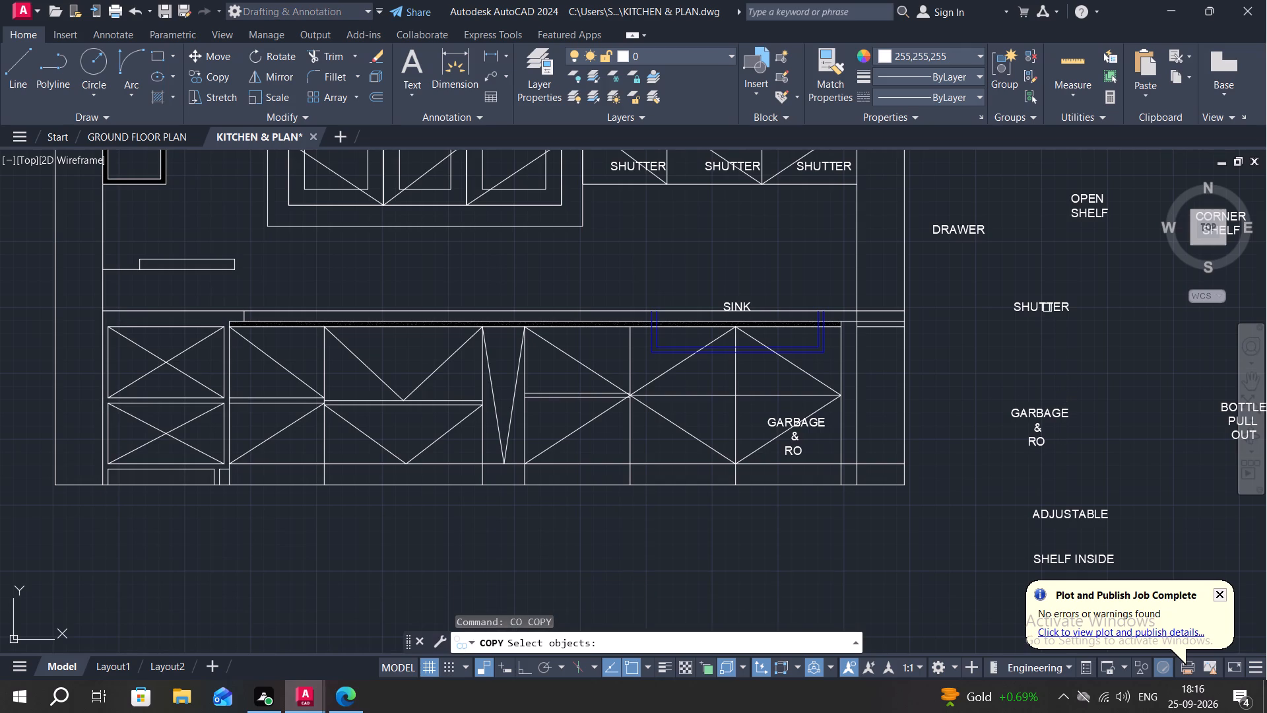
left_click(1047, 307)
right_click(1047, 307)
left_click(1047, 307)
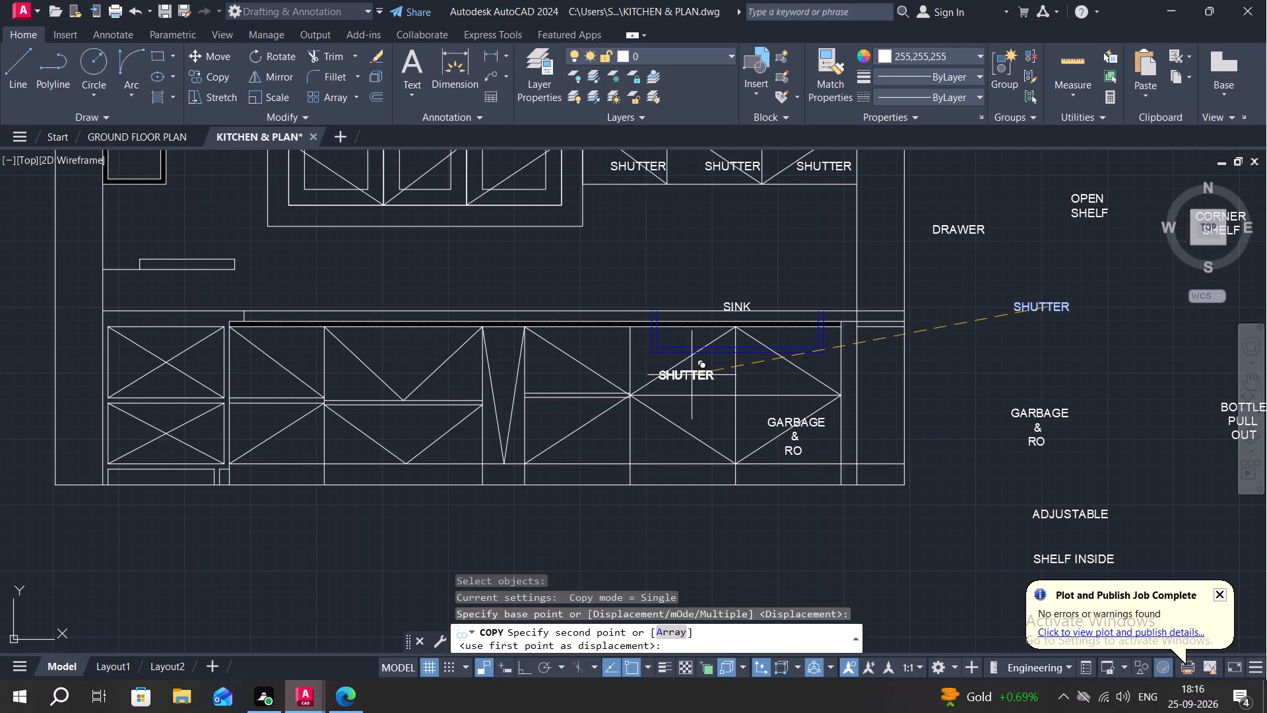
left_click(696, 380)
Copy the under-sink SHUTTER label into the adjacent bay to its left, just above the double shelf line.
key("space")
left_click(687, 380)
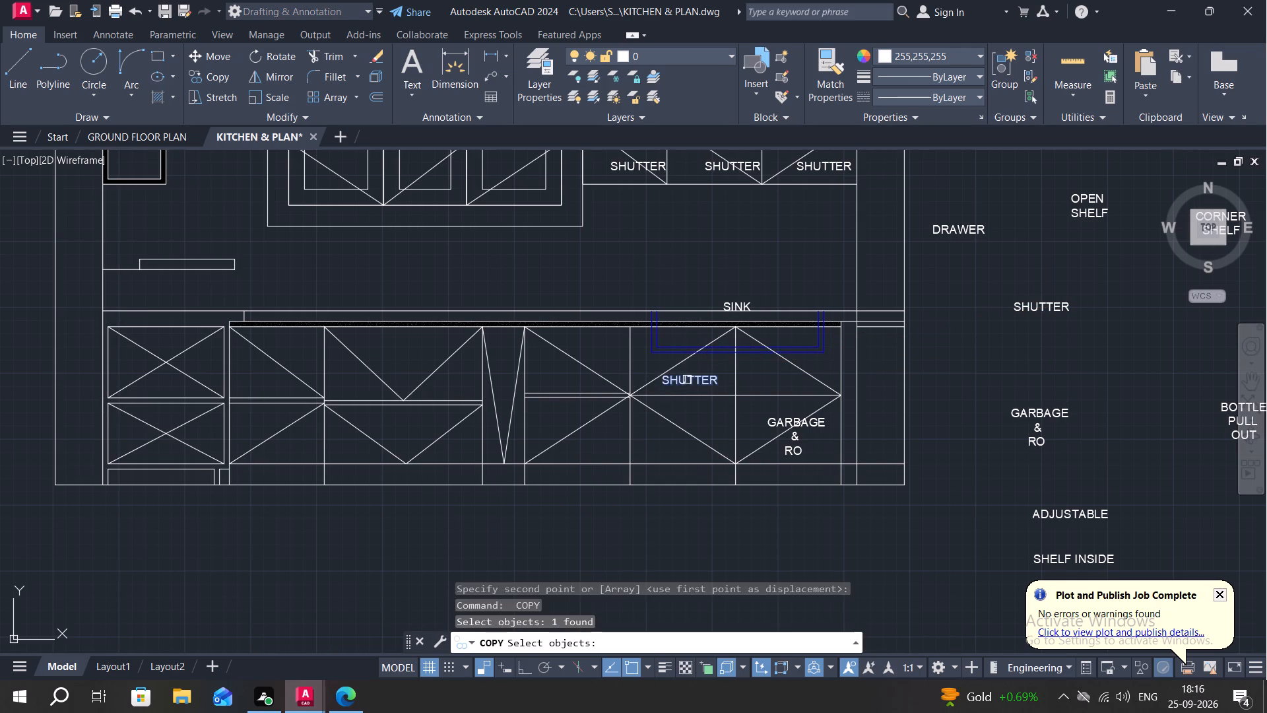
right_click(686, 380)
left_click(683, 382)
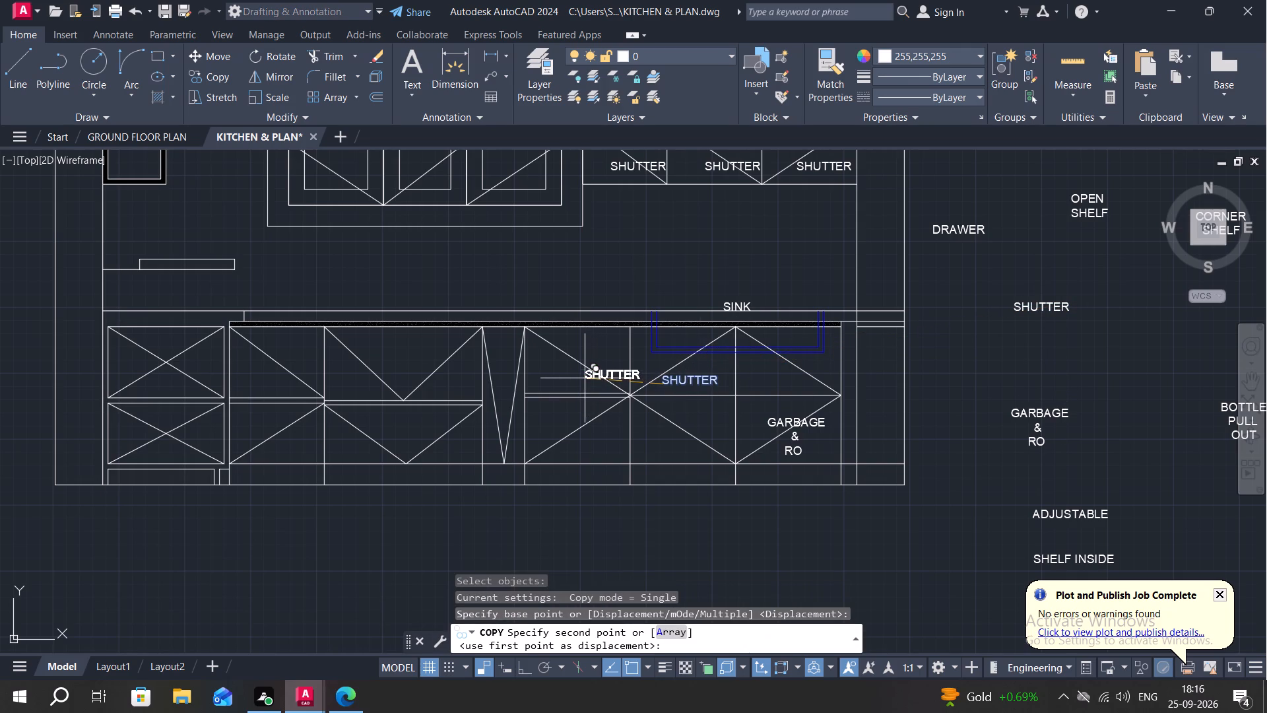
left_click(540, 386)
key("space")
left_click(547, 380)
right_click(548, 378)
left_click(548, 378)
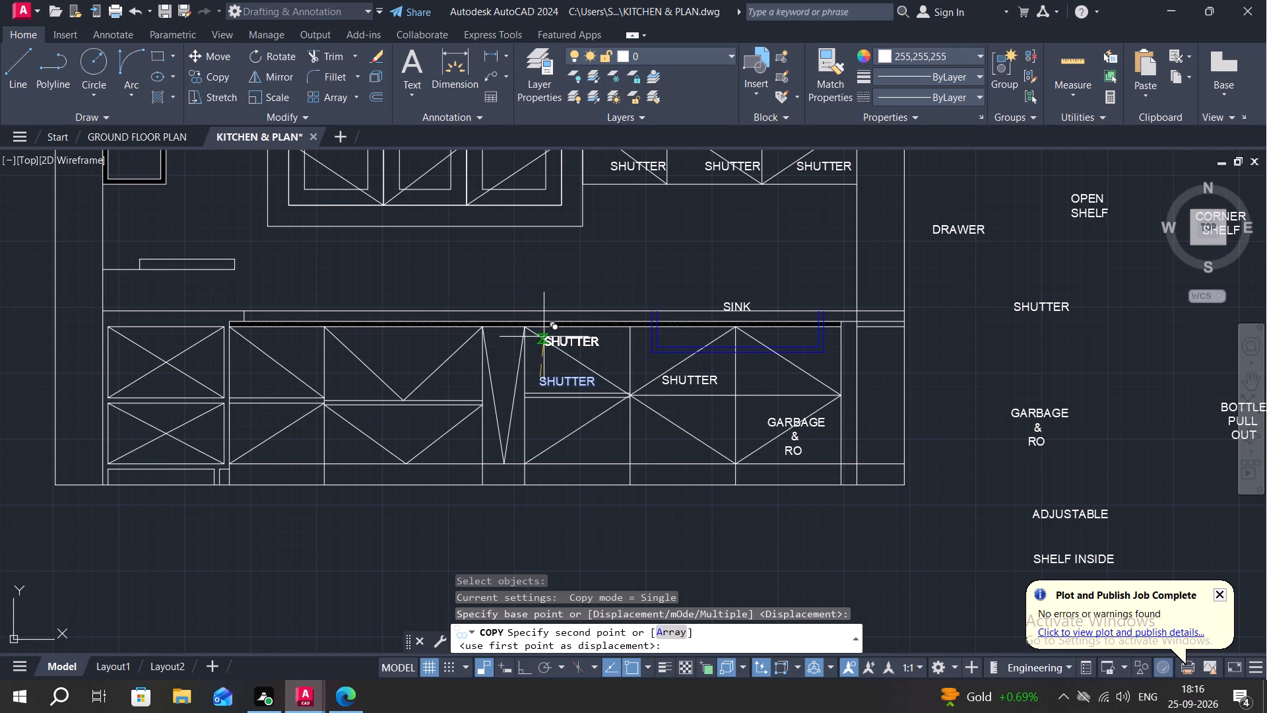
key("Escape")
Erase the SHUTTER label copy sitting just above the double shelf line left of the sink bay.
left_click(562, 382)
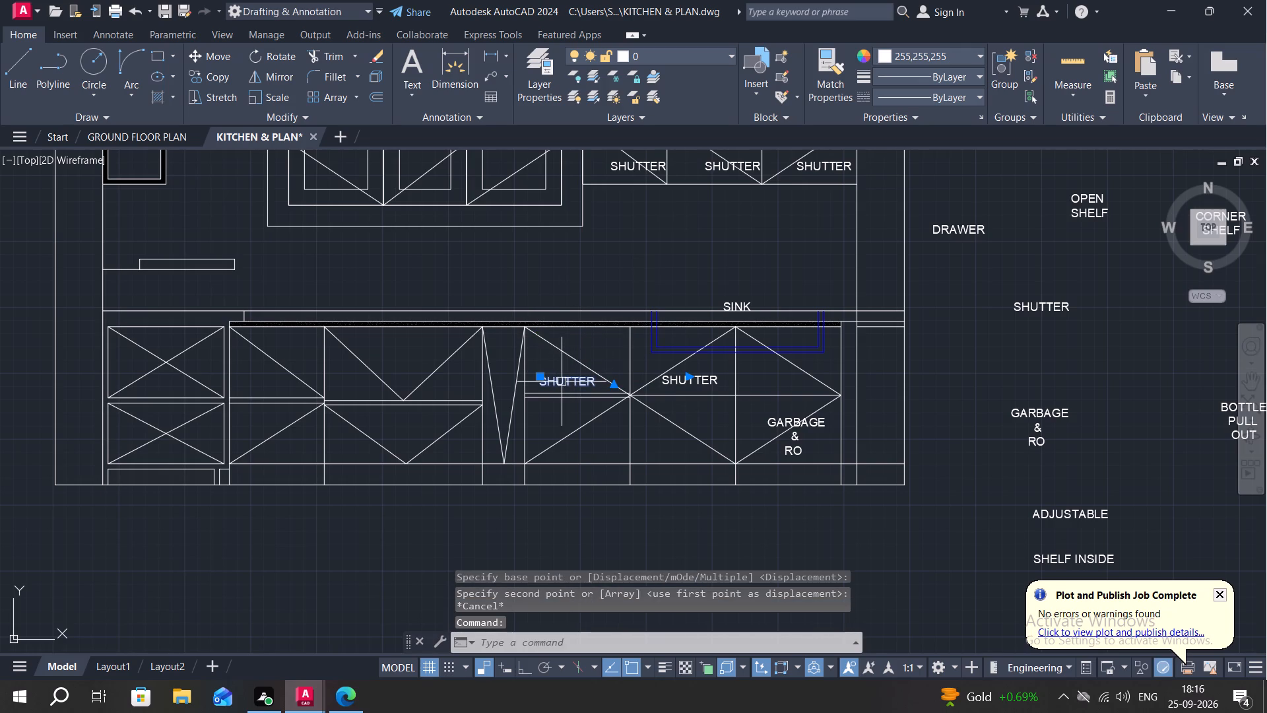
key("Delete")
Copy the under-sink SHUTTER label into the upper right corner of the adjacent bay with the double shelf line.
key("c")
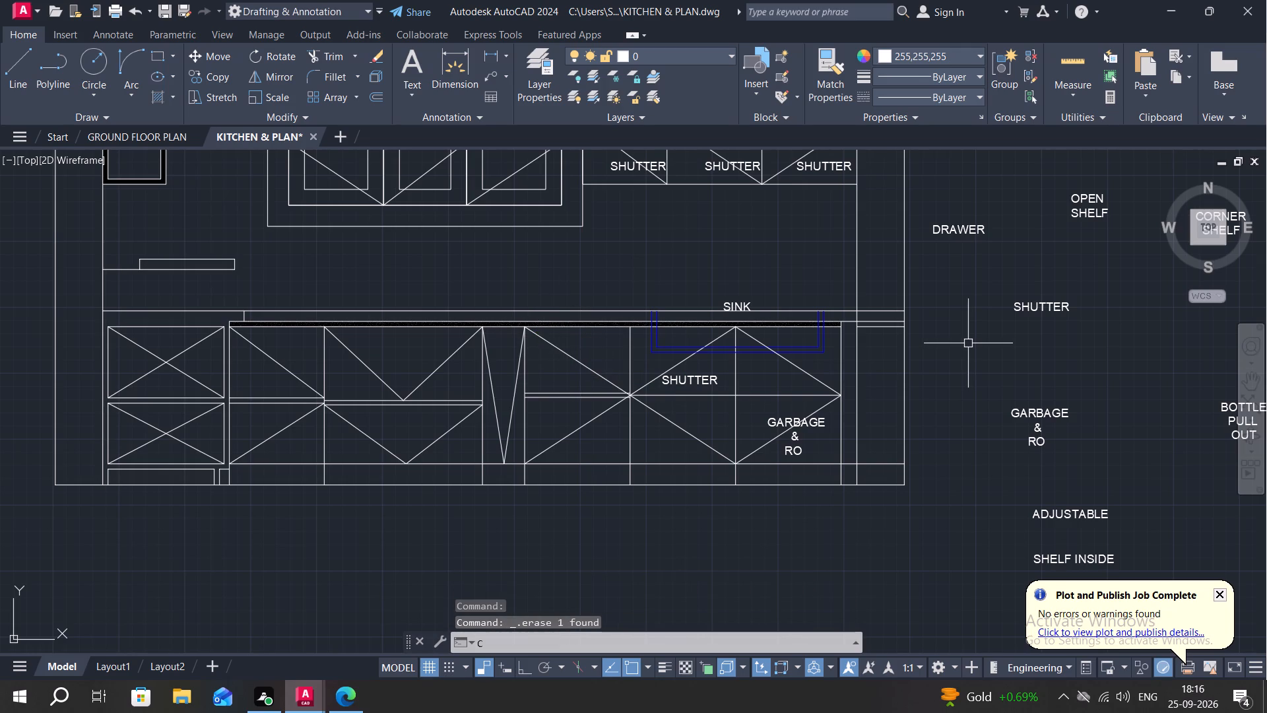
key("o")
key("space")
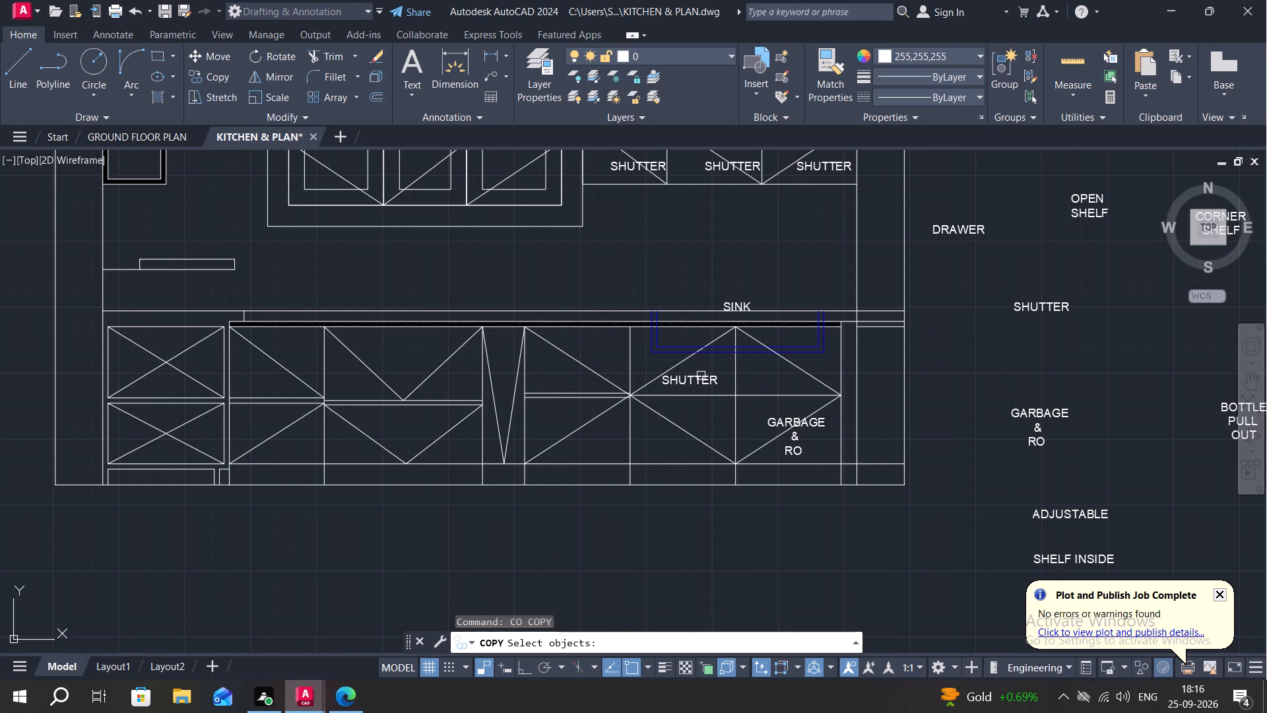
left_click(702, 378)
right_click(703, 378)
left_click(703, 378)
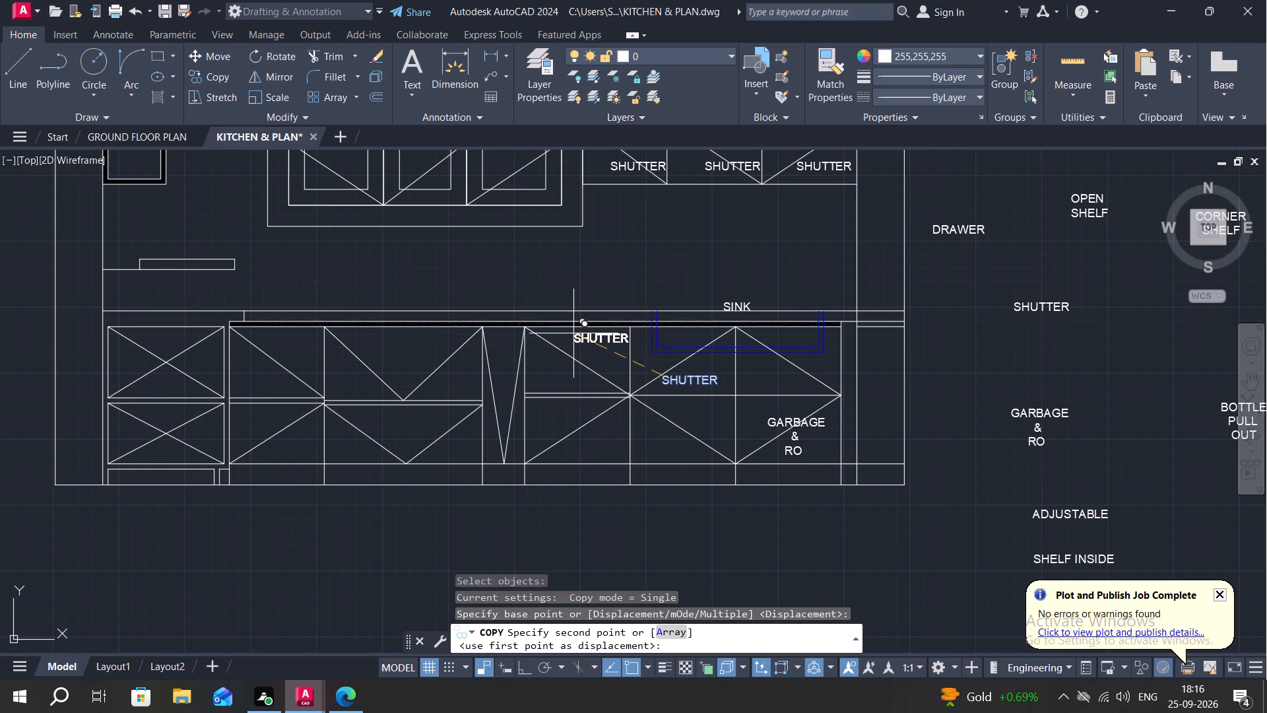
left_click(573, 333)
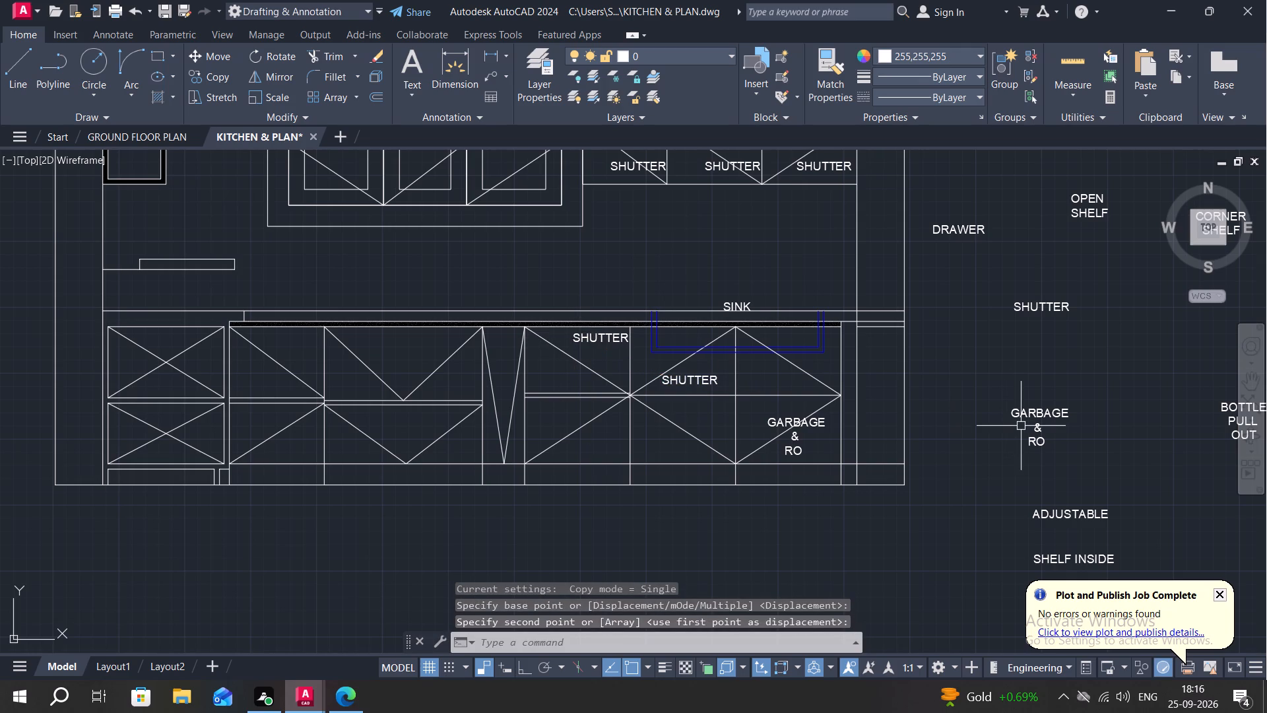
Copy the ADJUSTABLE label to just above the double shelf line in the bay left of the sink bay.
key("c")
type("O")
key("space")
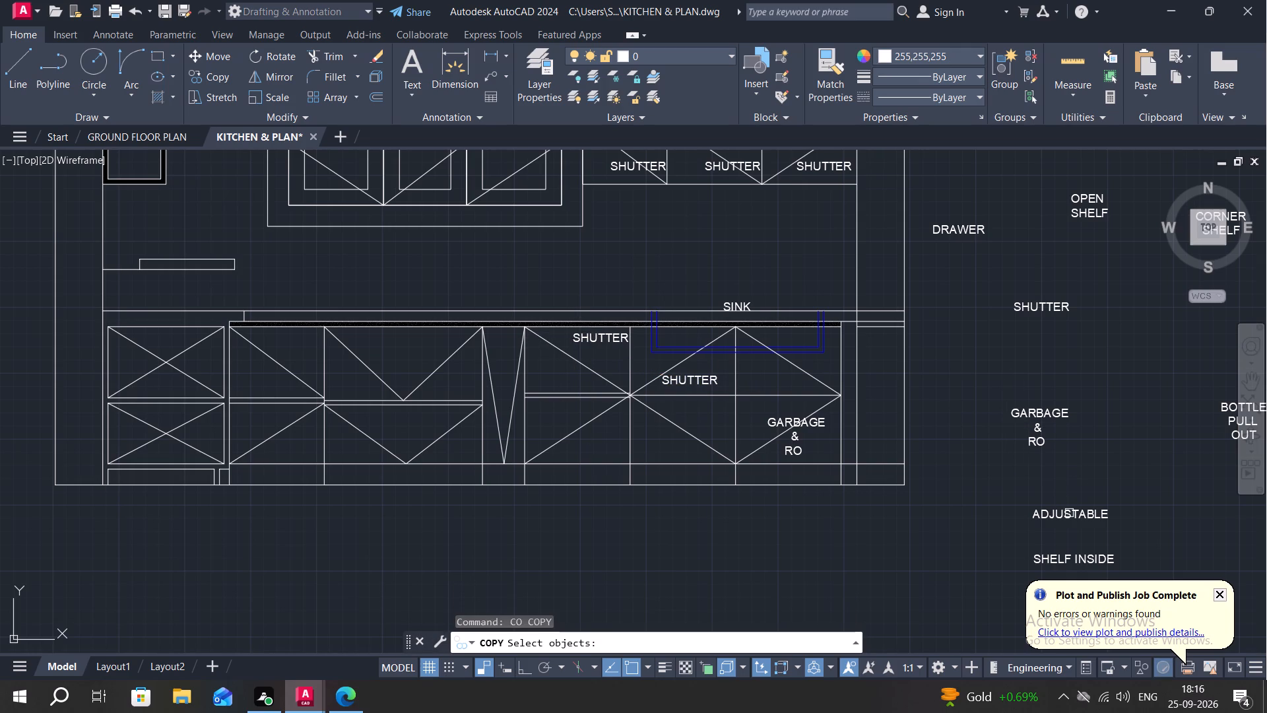
left_click(1071, 516)
right_click(1071, 516)
left_click(1071, 516)
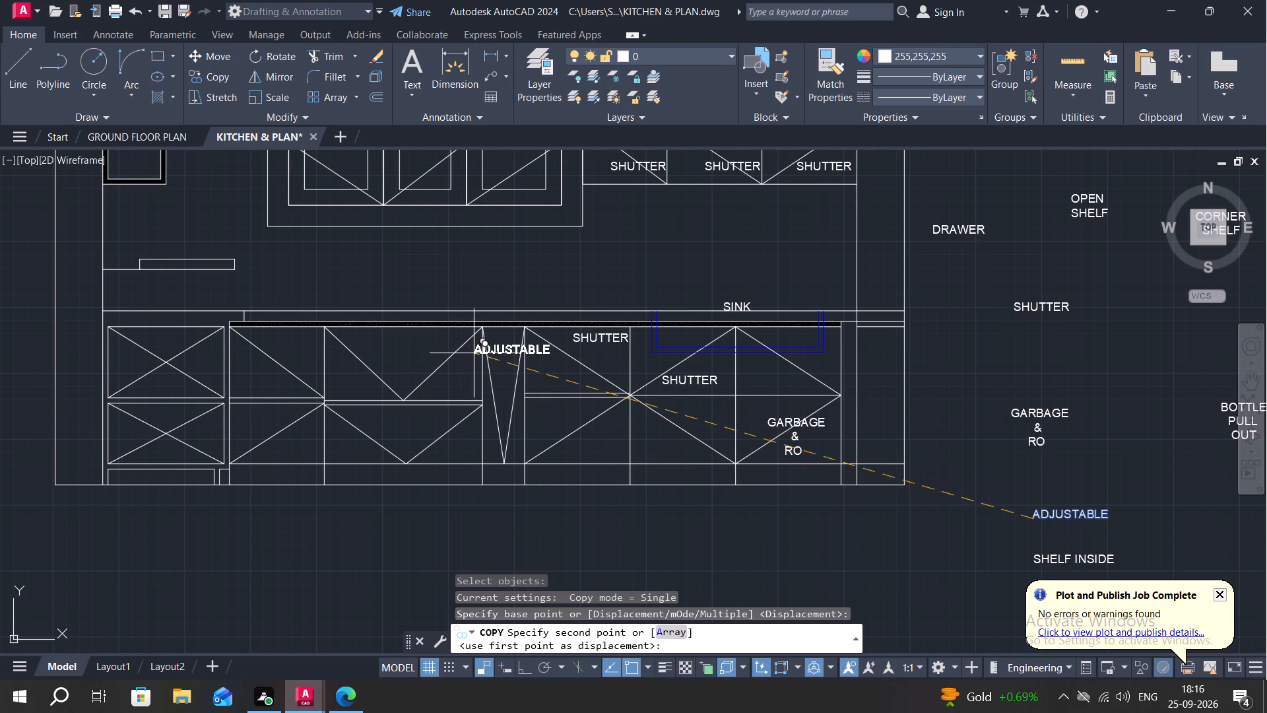
scroll(521, 388, "up", 4)
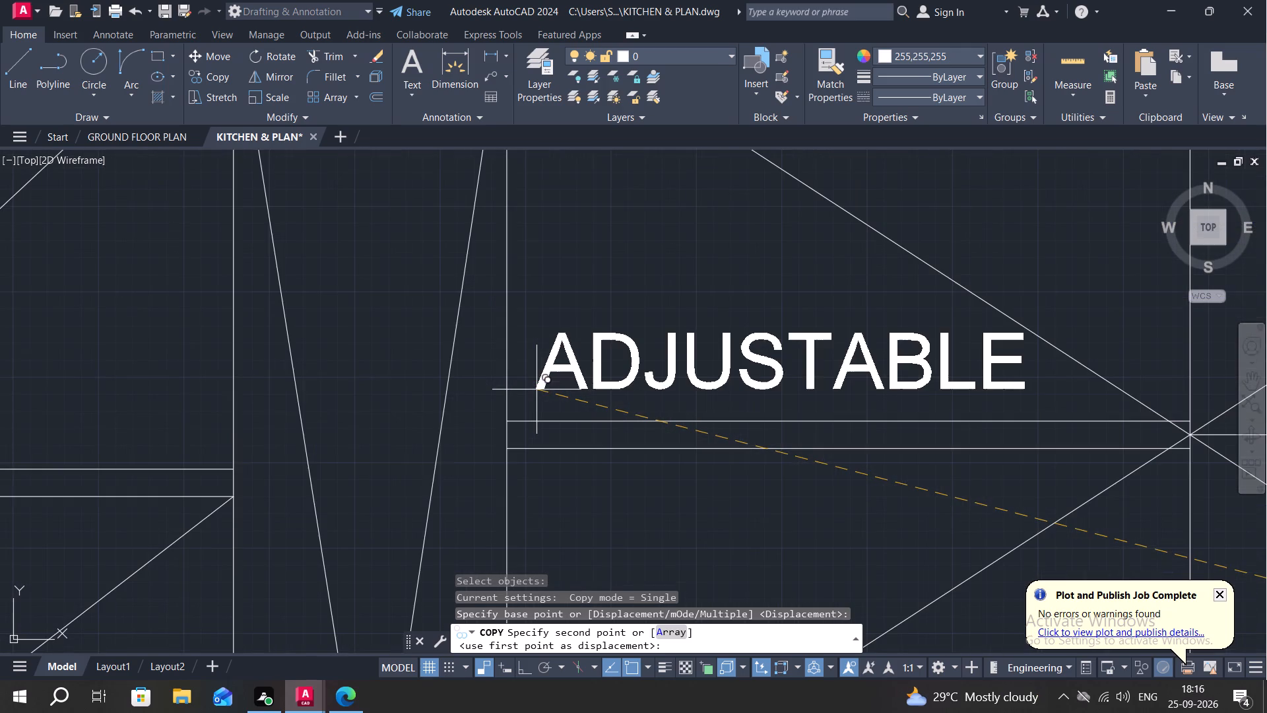
left_click(562, 413)
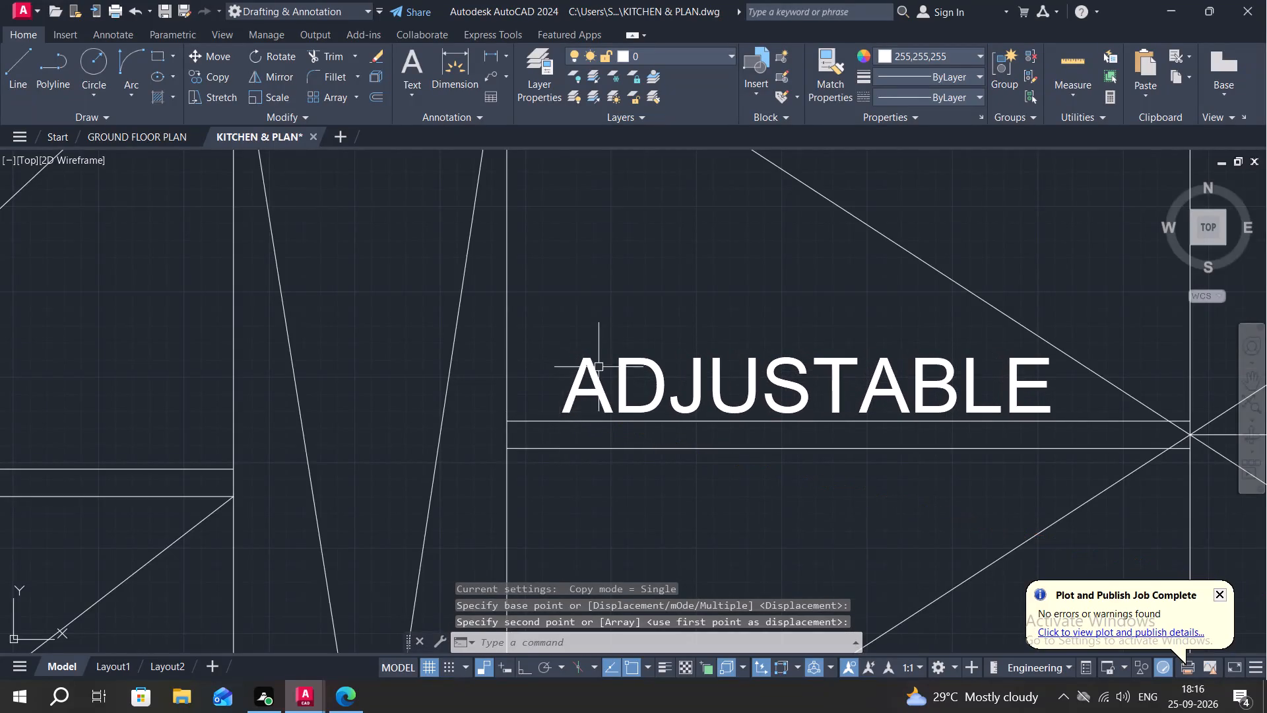
Copy the SHELF INSIDE label to just below the double shelf line, under the ADJUSTABLE label.
scroll(692, 339, "down", 2)
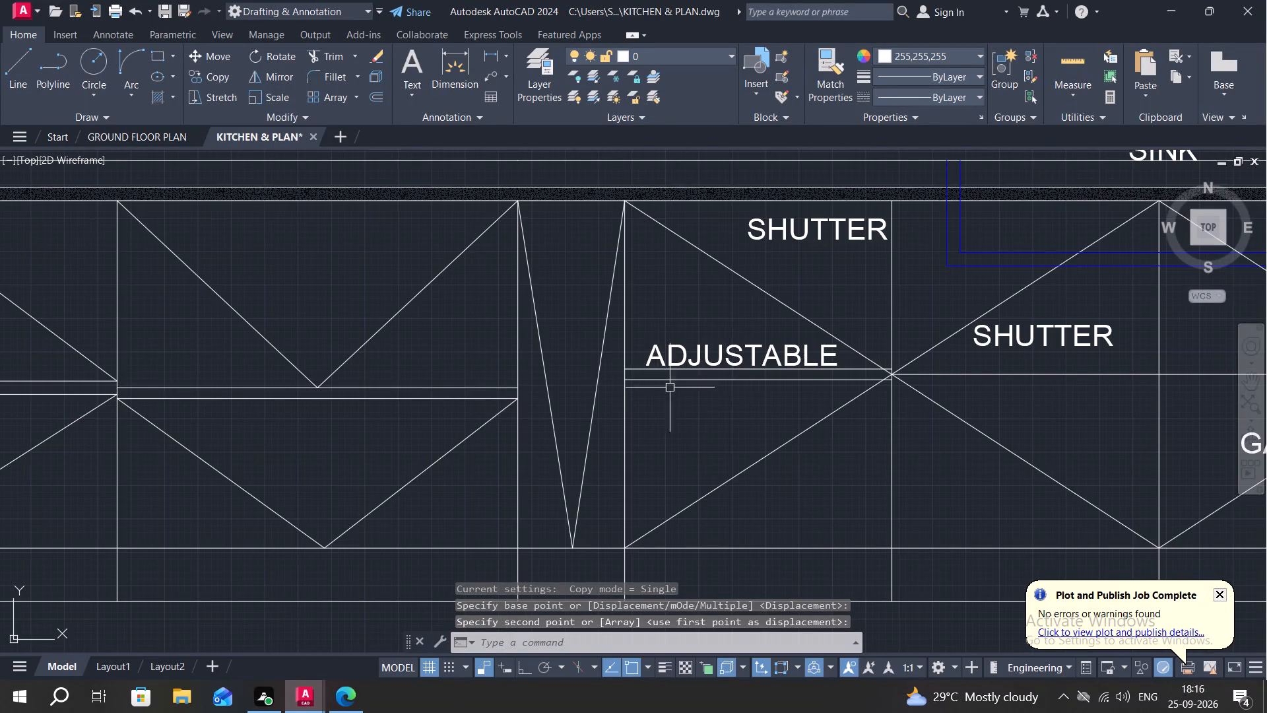
scroll(682, 401, "down", 2)
middle_click_drag(820, 456, 787, 349)
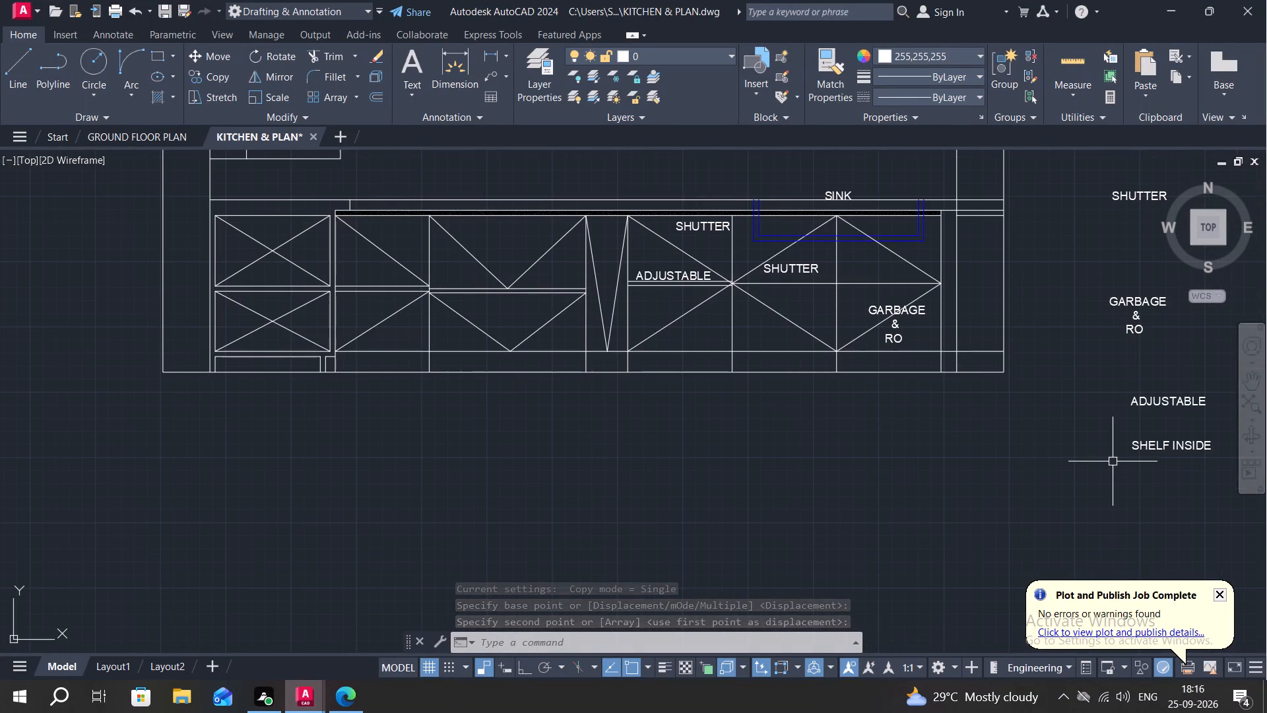
key("c")
type("O")
key("space")
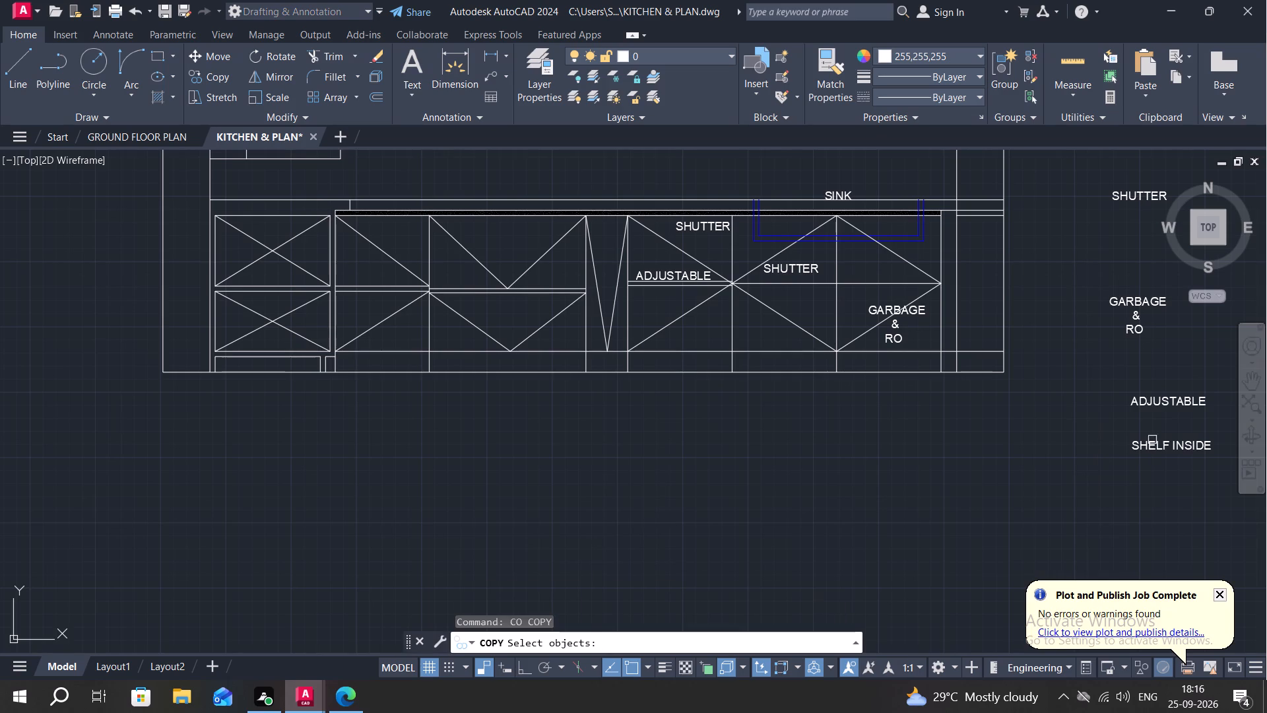
left_click(1152, 444)
right_click(1152, 444)
left_click(1152, 444)
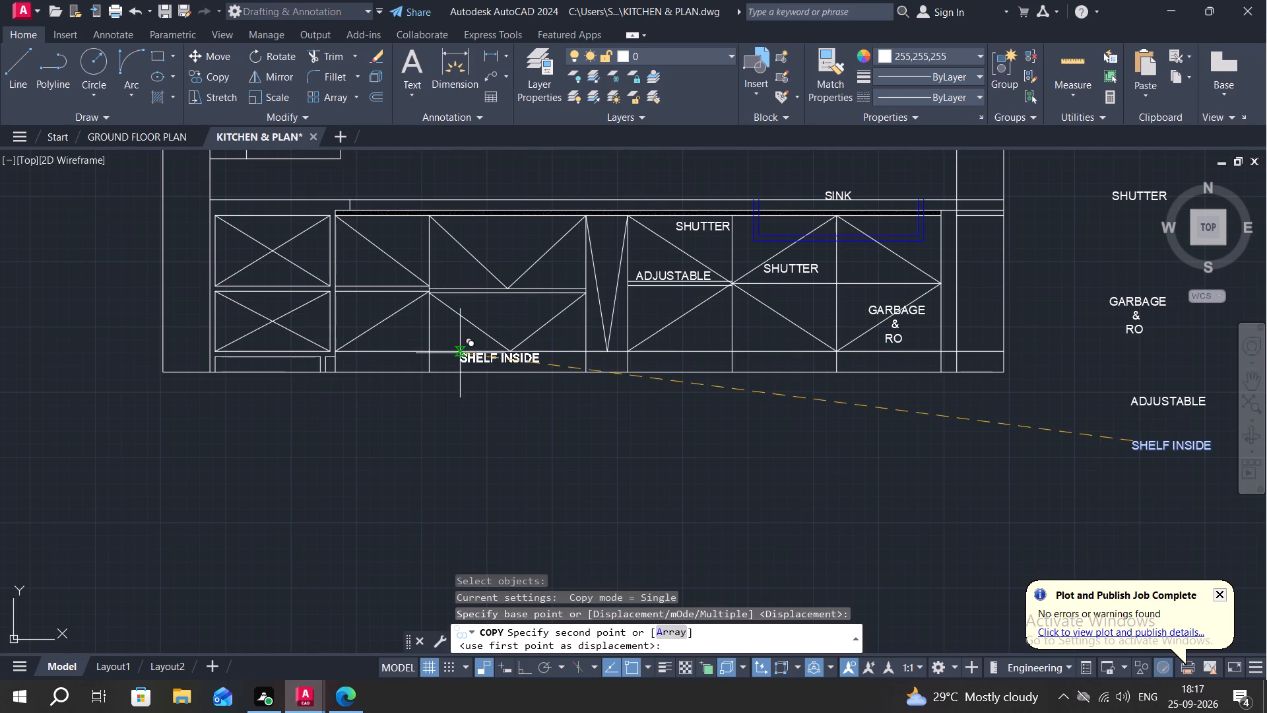
scroll(626, 292, "up", 3)
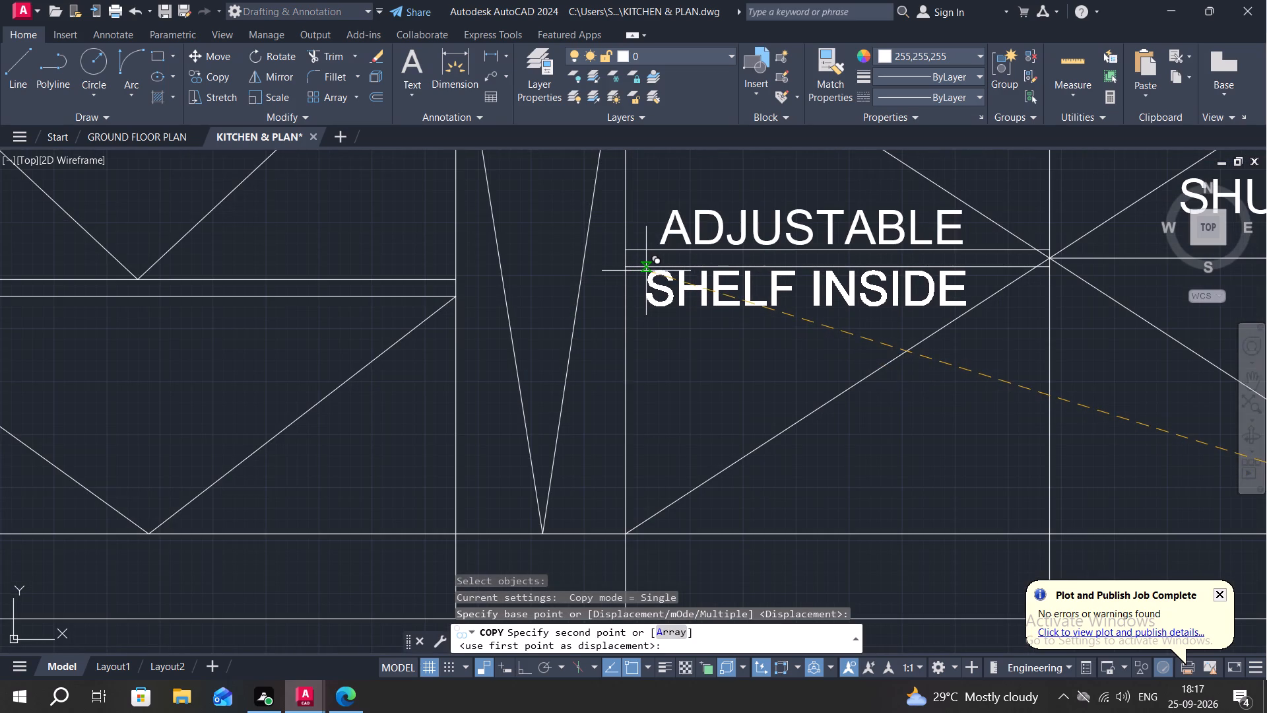
left_click(640, 270)
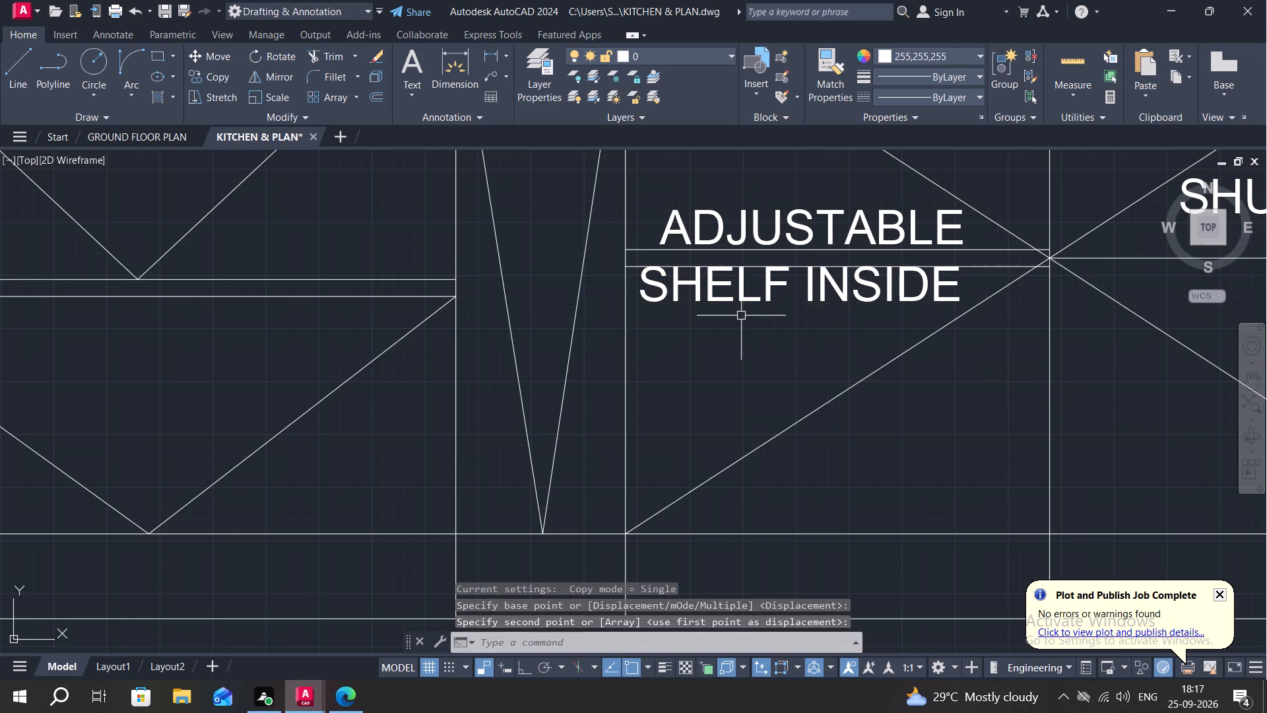
Trim the countertop lines and the skirting line where they cross the right wall of the elevation.
scroll(741, 316, "down", 2)
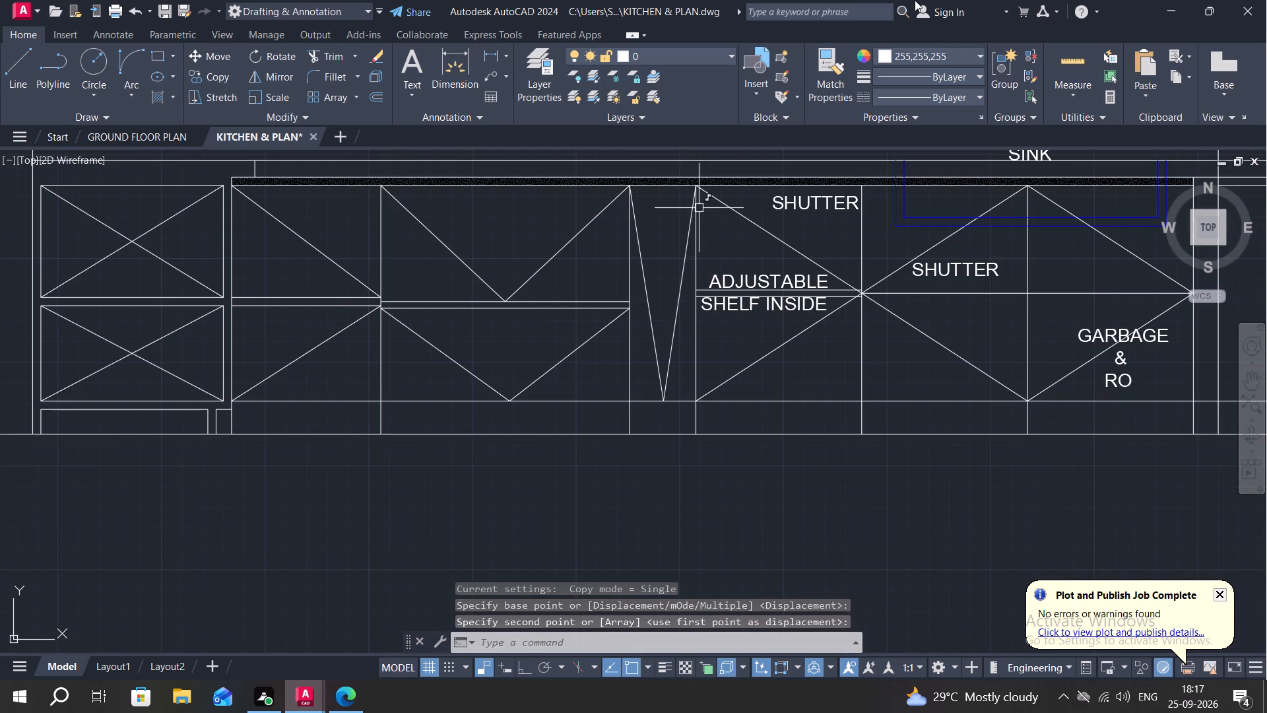
scroll(670, 376, "down", 1)
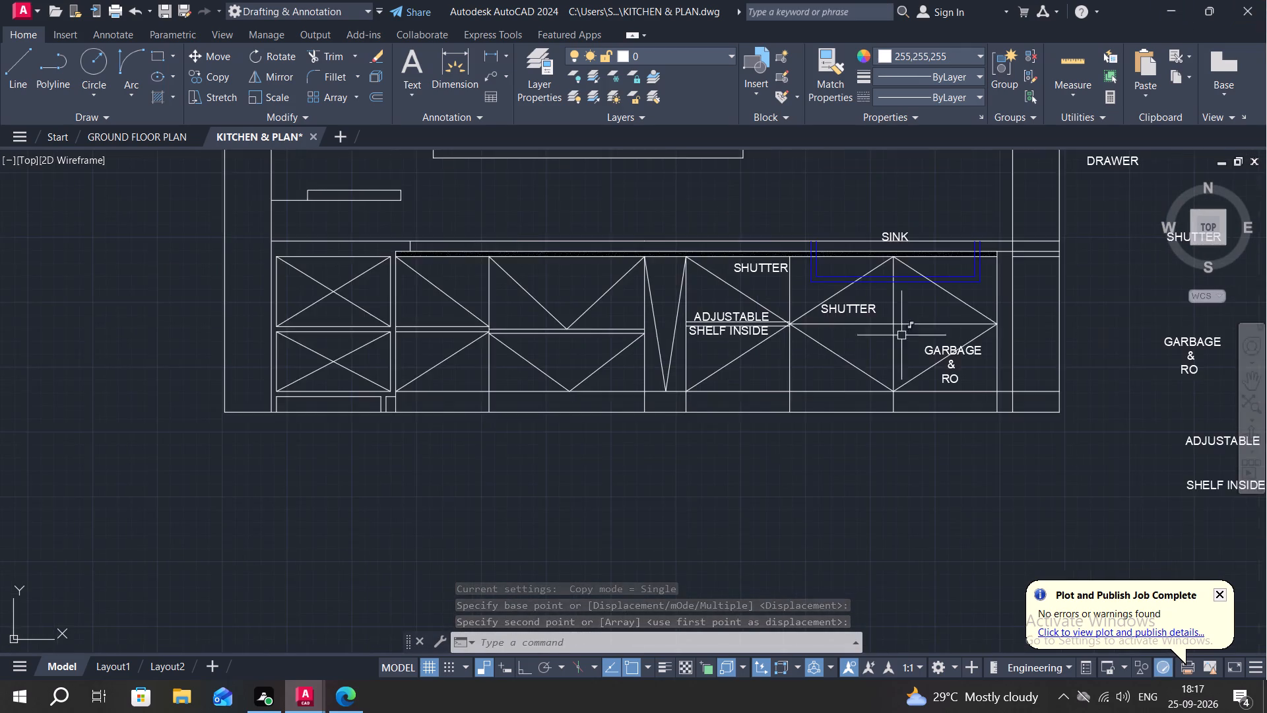
scroll(928, 308, "down", 1)
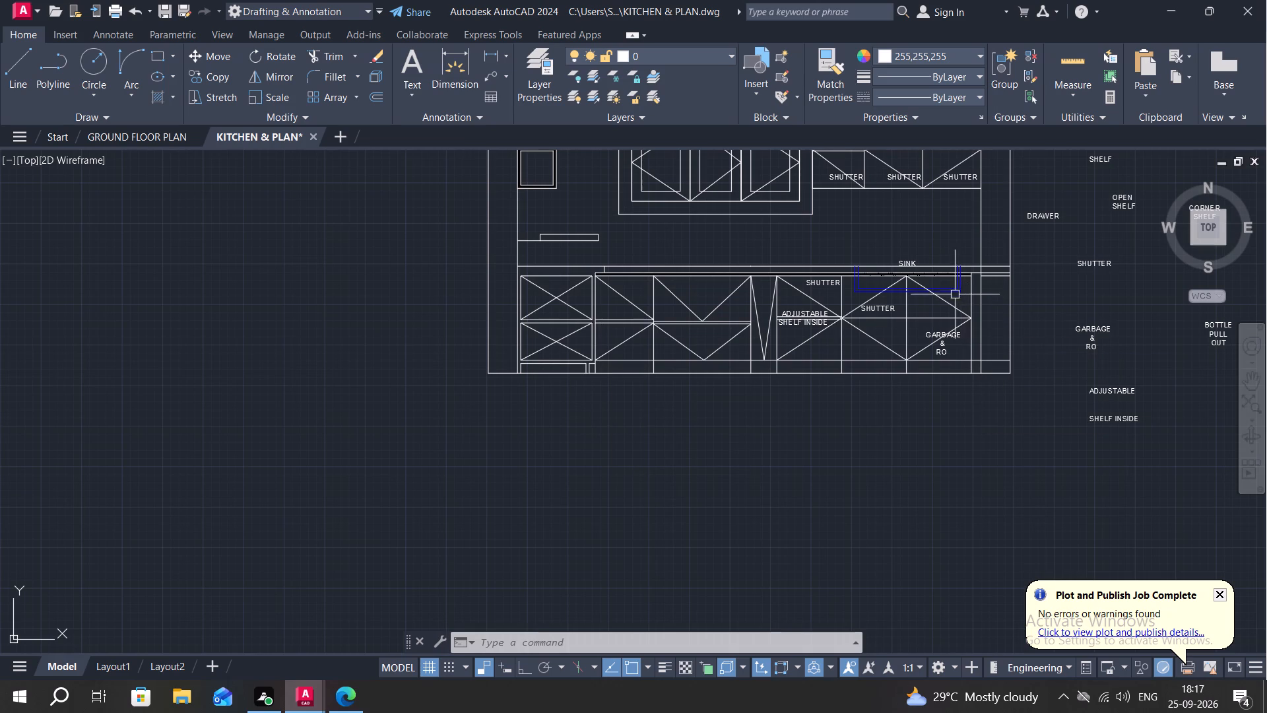
scroll(942, 275, "up", 2)
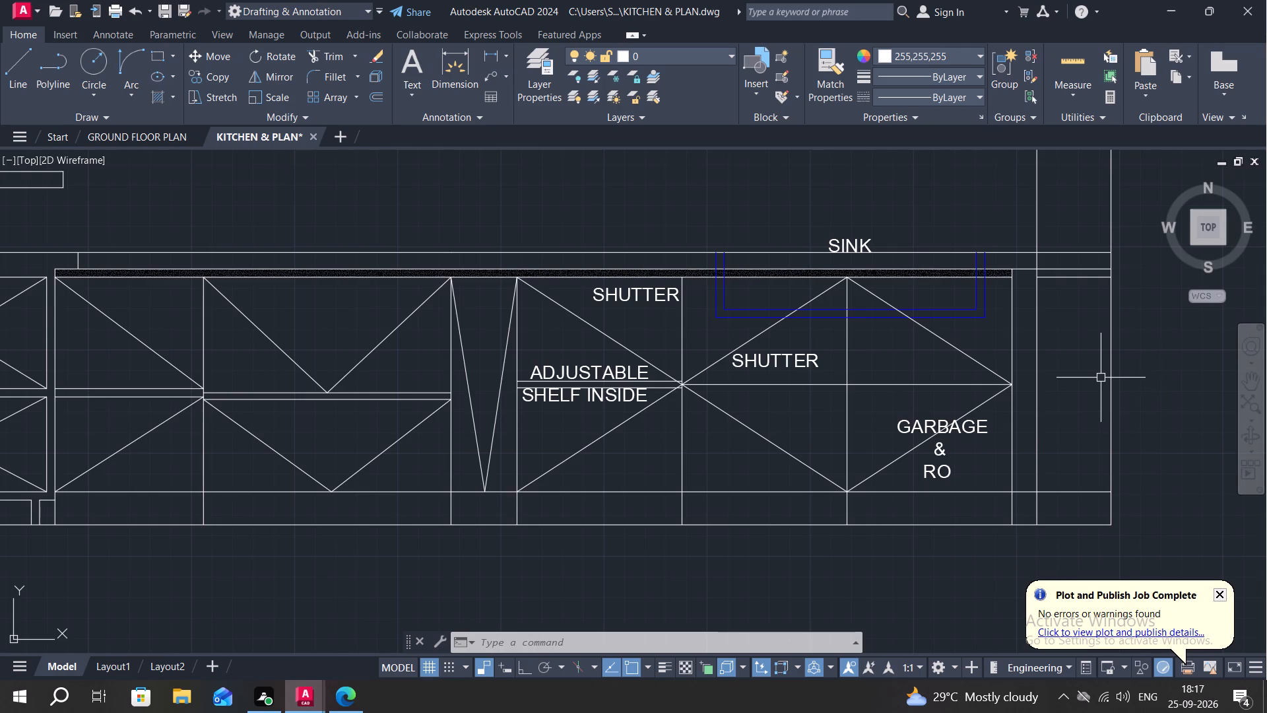
scroll(1101, 377, "up", 2)
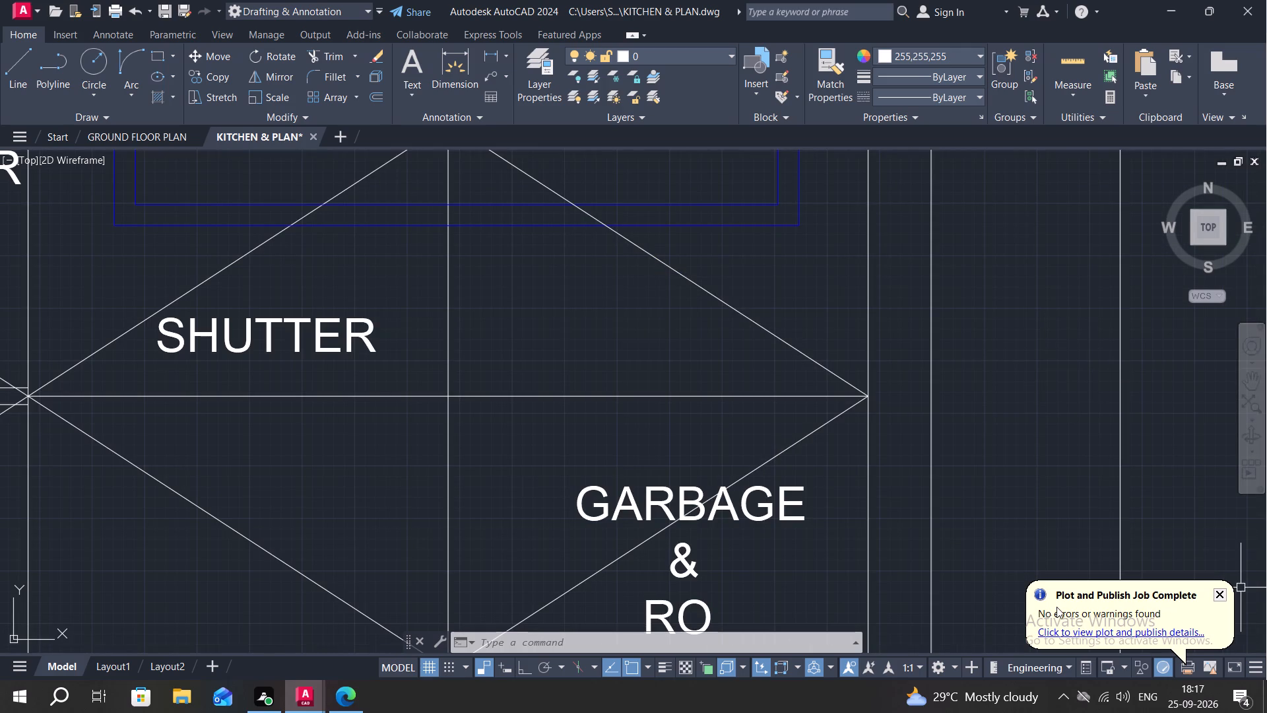
scroll(991, 513, "down", 2)
type("TR")
key("space")
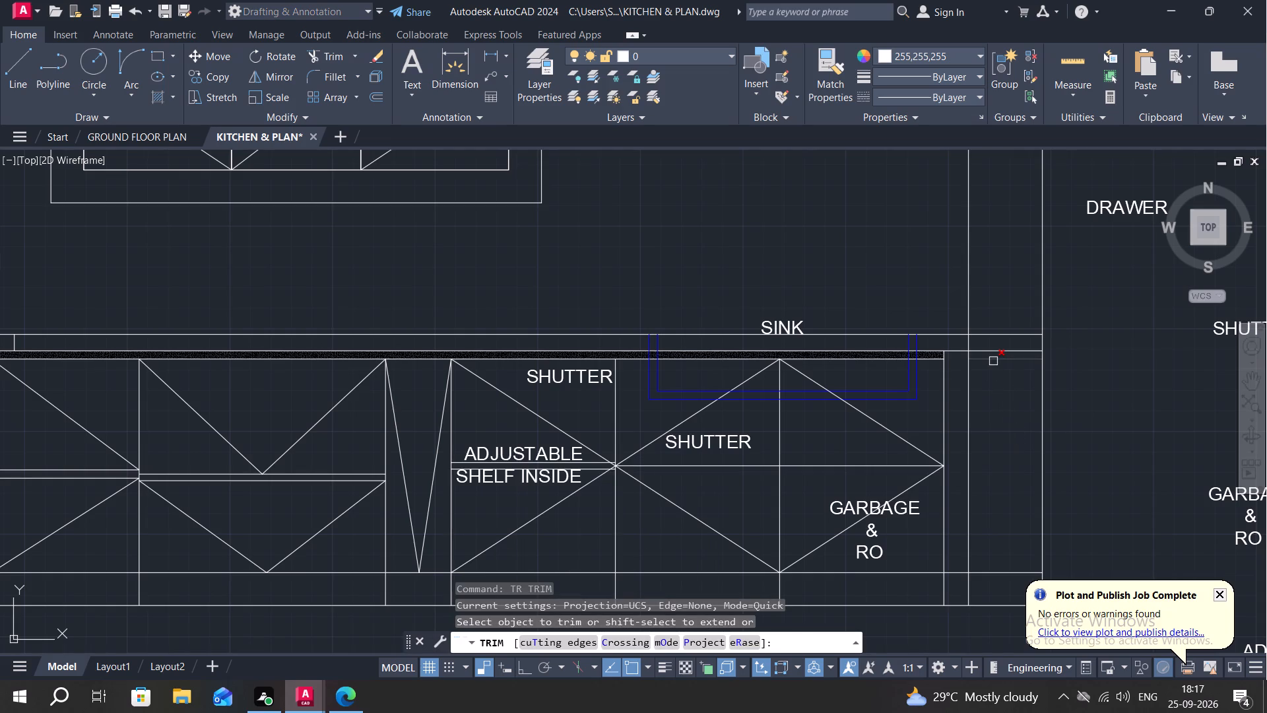
left_click(993, 361)
left_click_drag(994, 323, 1005, 372)
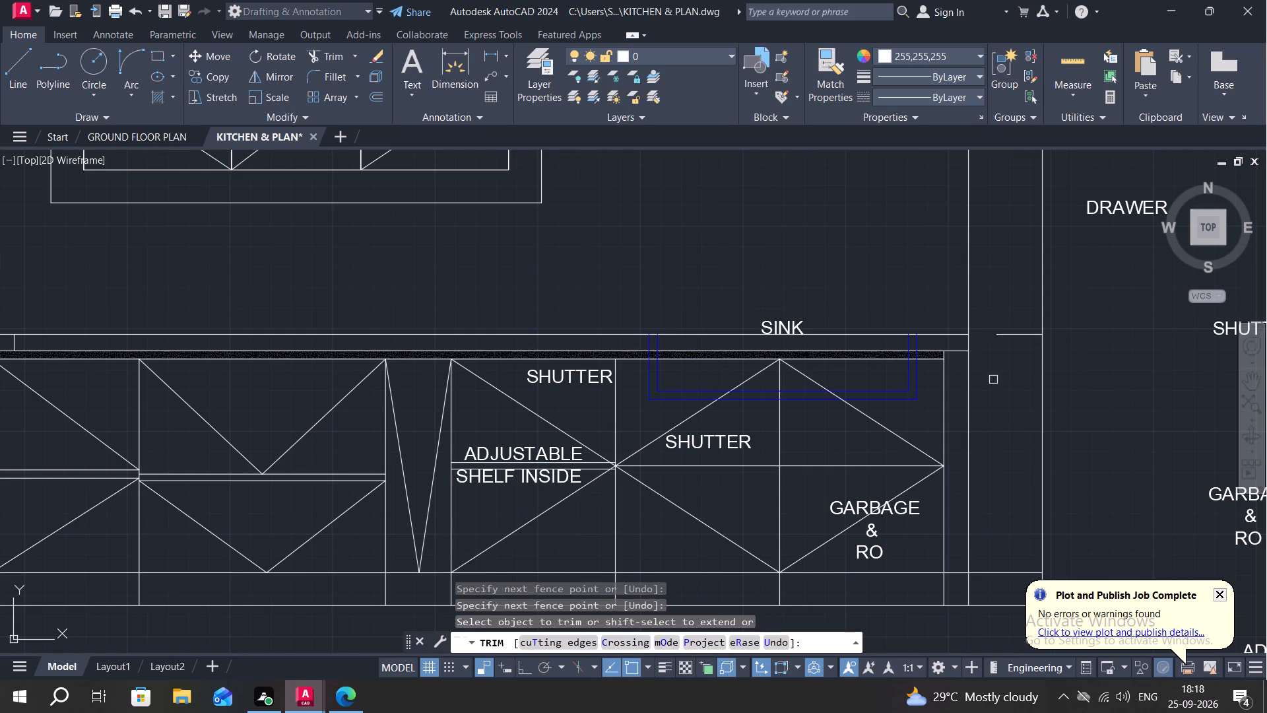
middle_click_drag(998, 491, 981, 424)
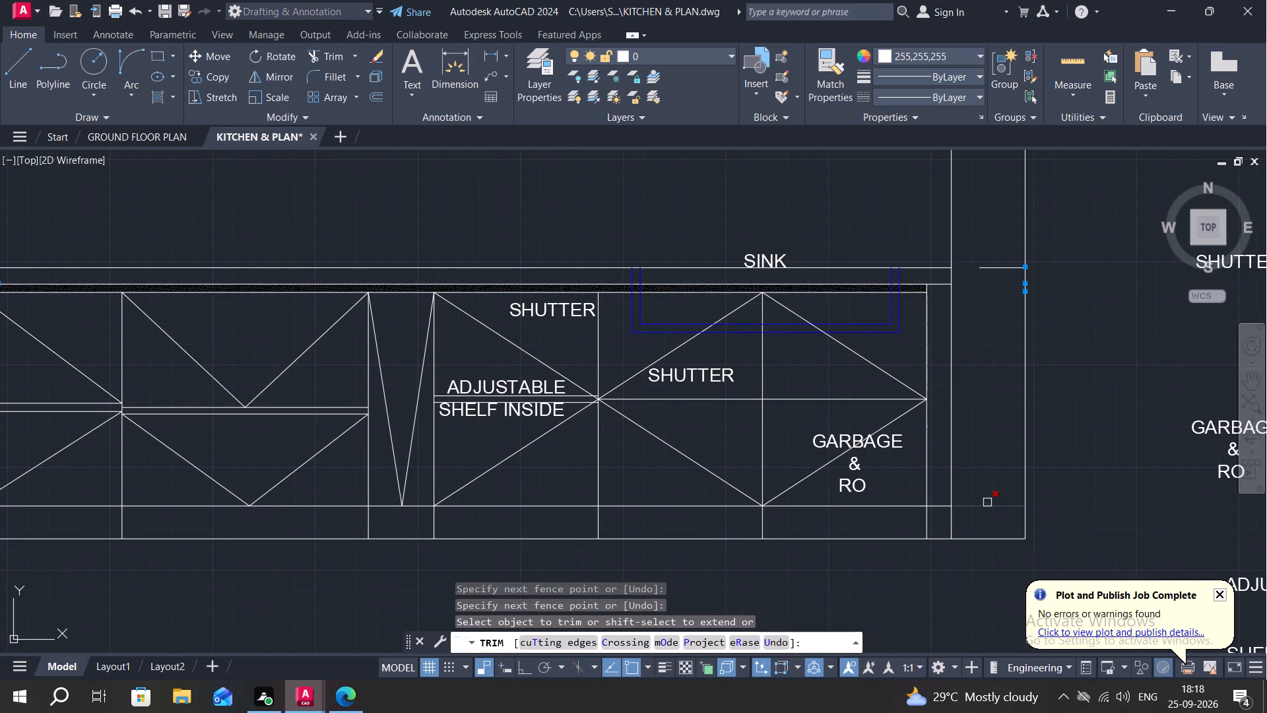
left_click(988, 508)
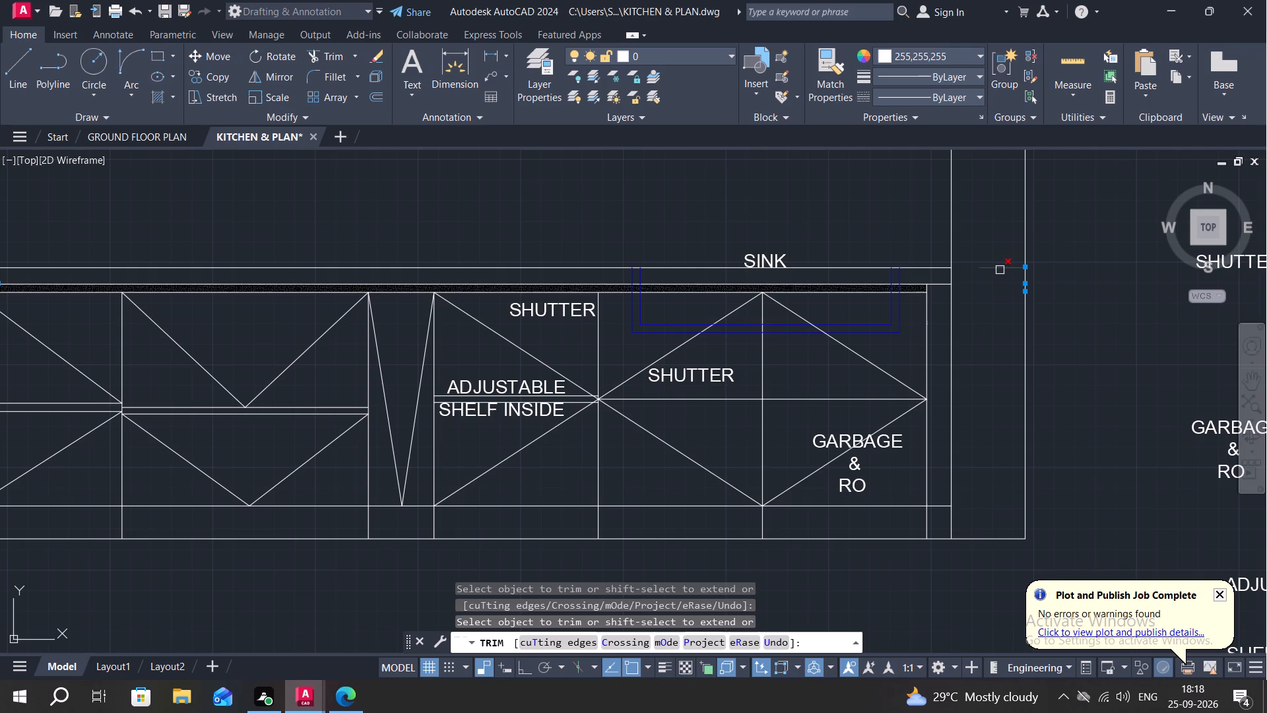
left_click(1000, 270)
key("Escape")
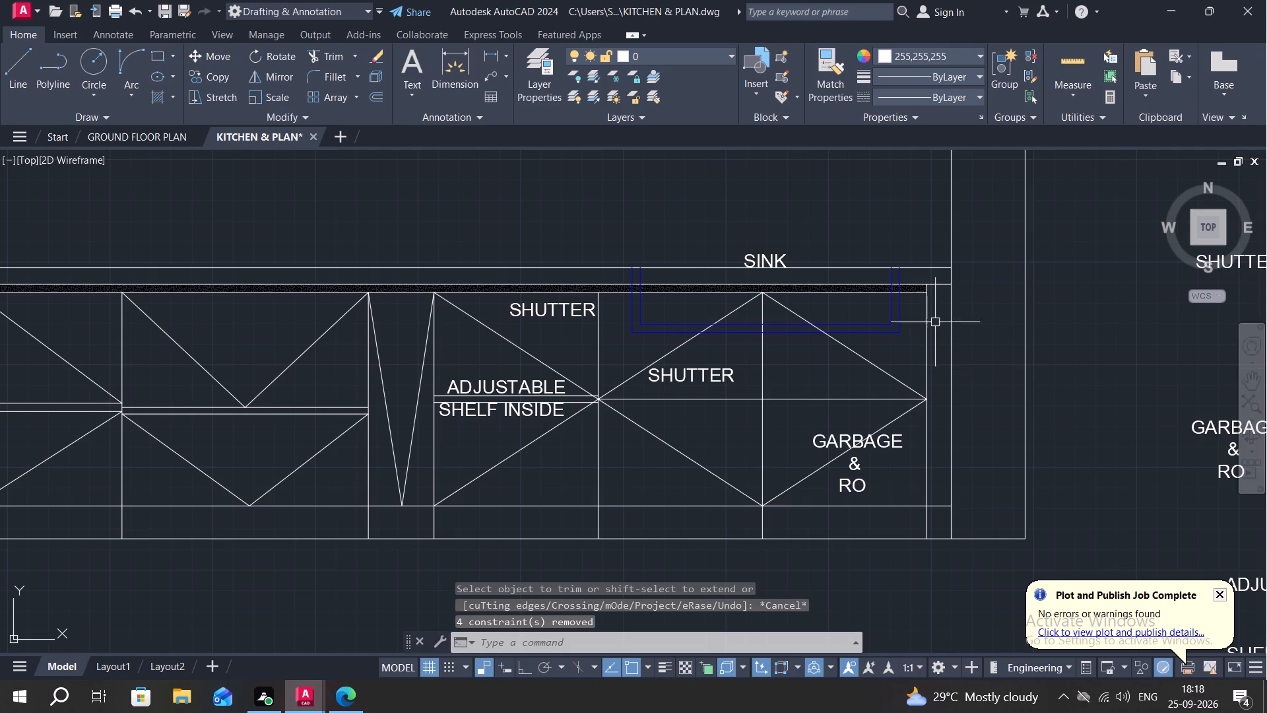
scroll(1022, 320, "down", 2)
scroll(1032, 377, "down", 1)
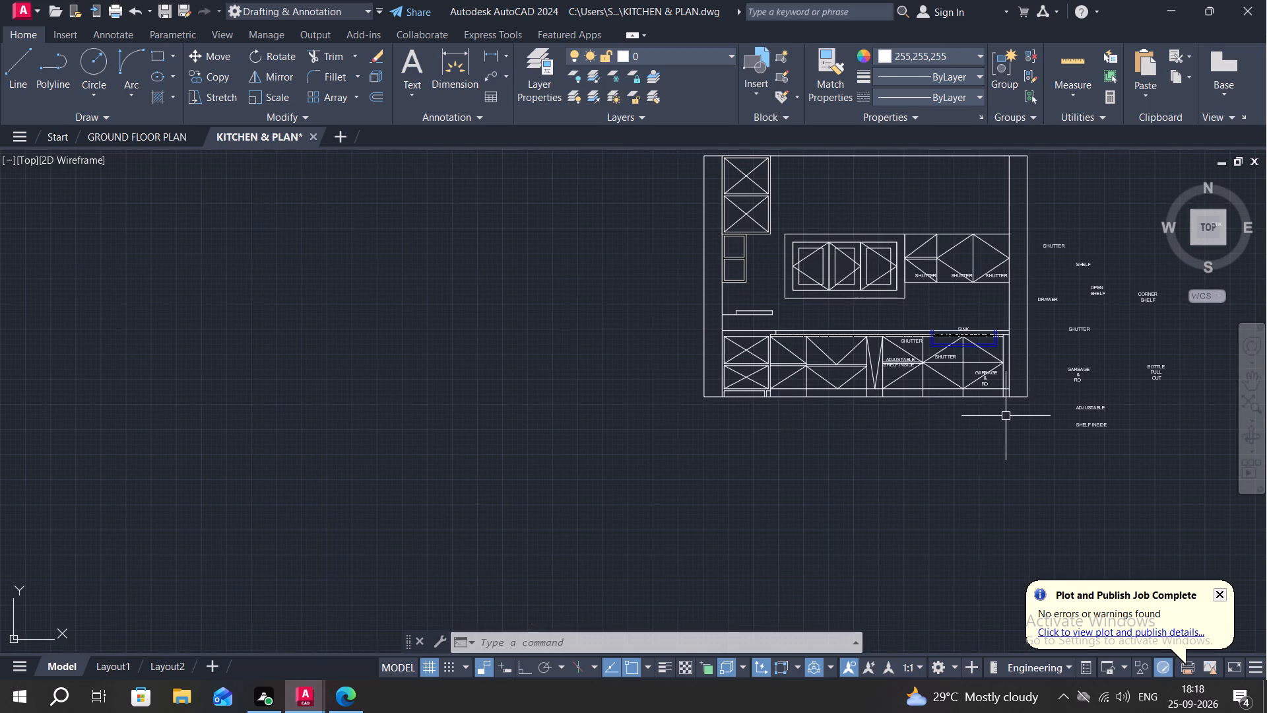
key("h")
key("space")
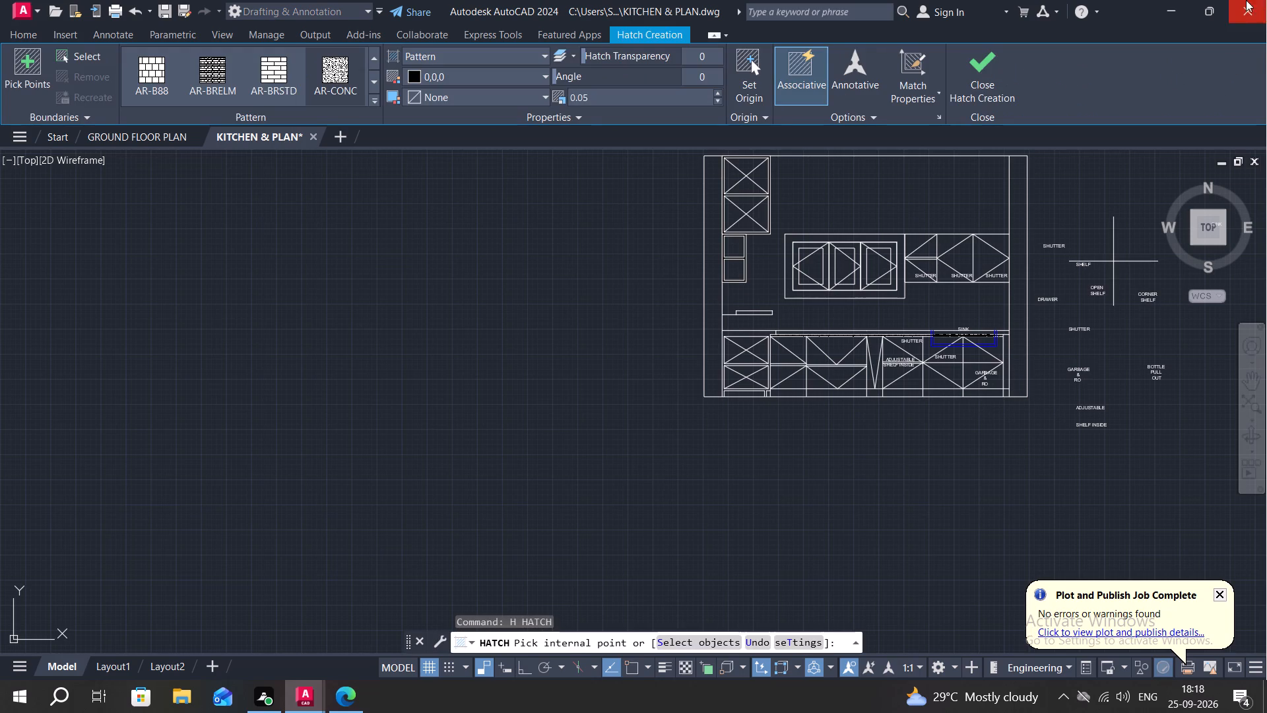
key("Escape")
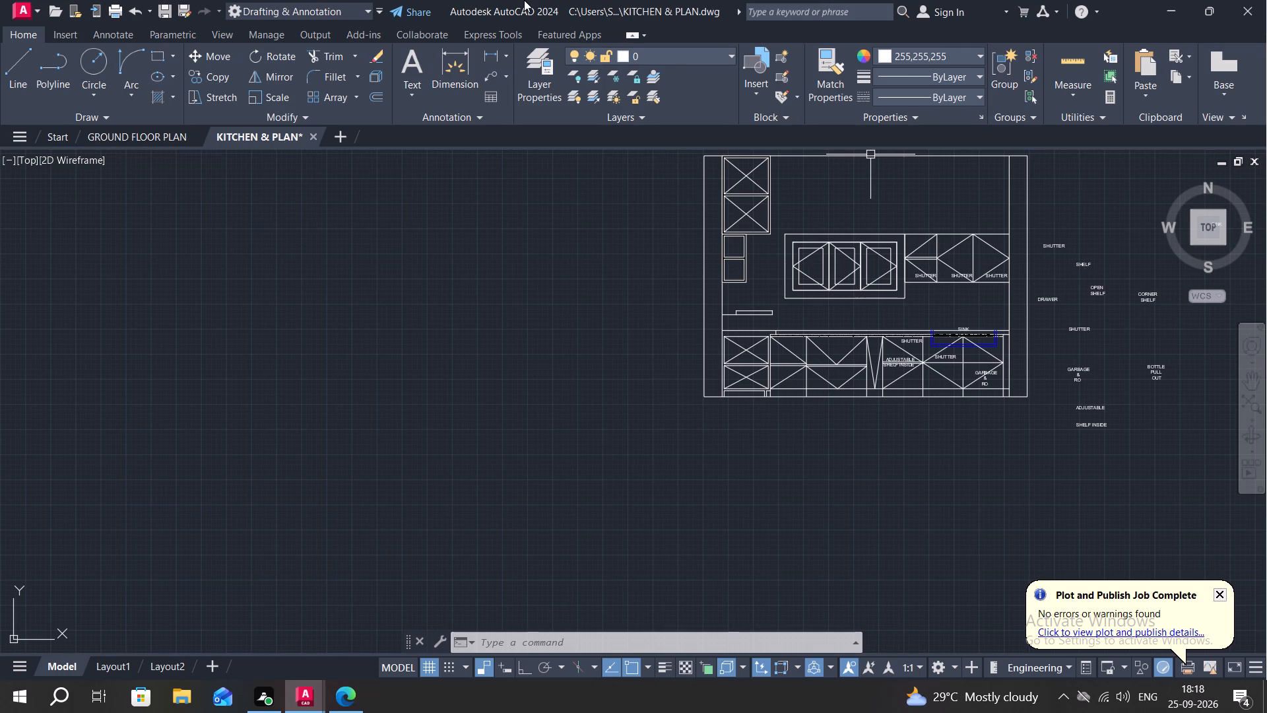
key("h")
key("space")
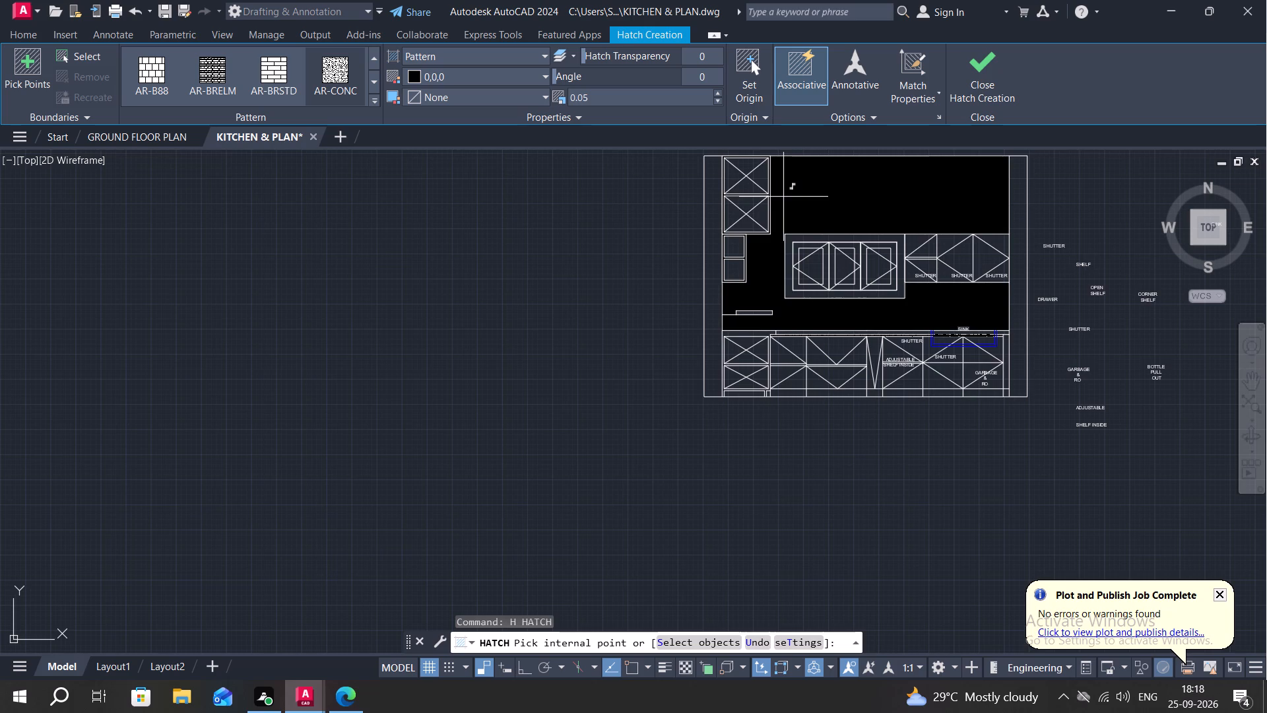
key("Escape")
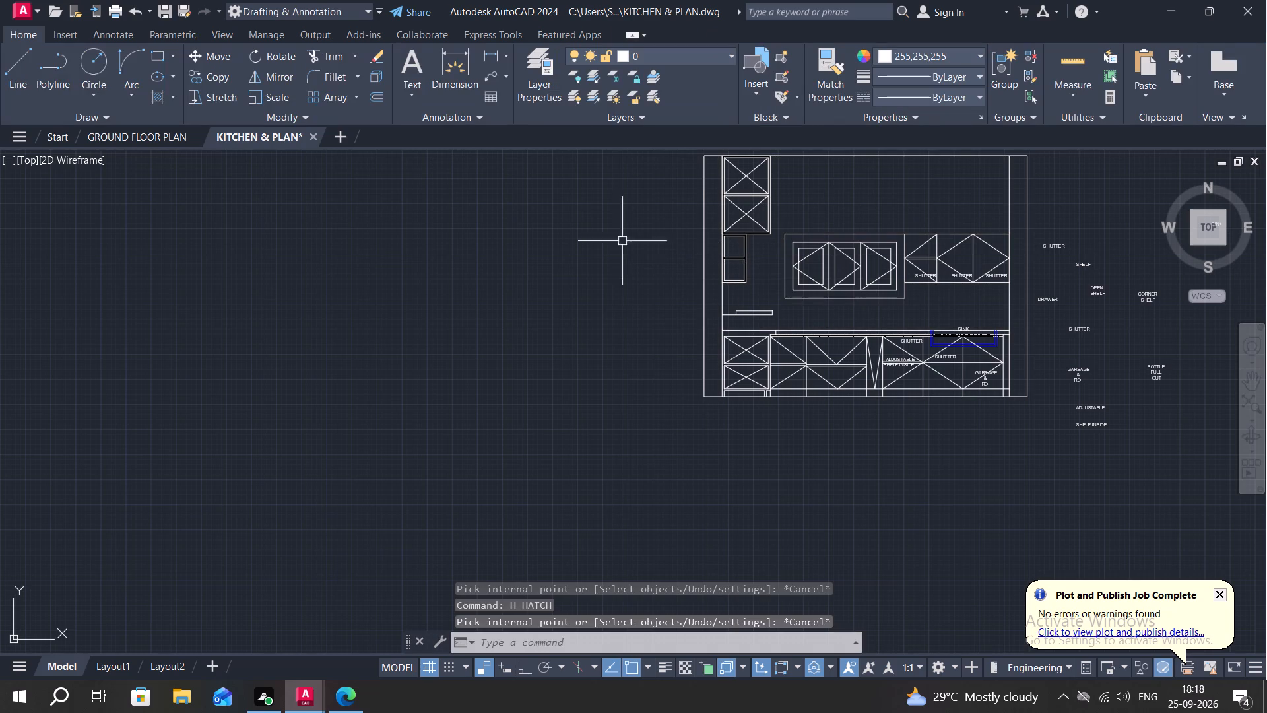
Hatch the left wall of the elevation with the ANSI32 pattern at scale 15.
key("h")
key("space")
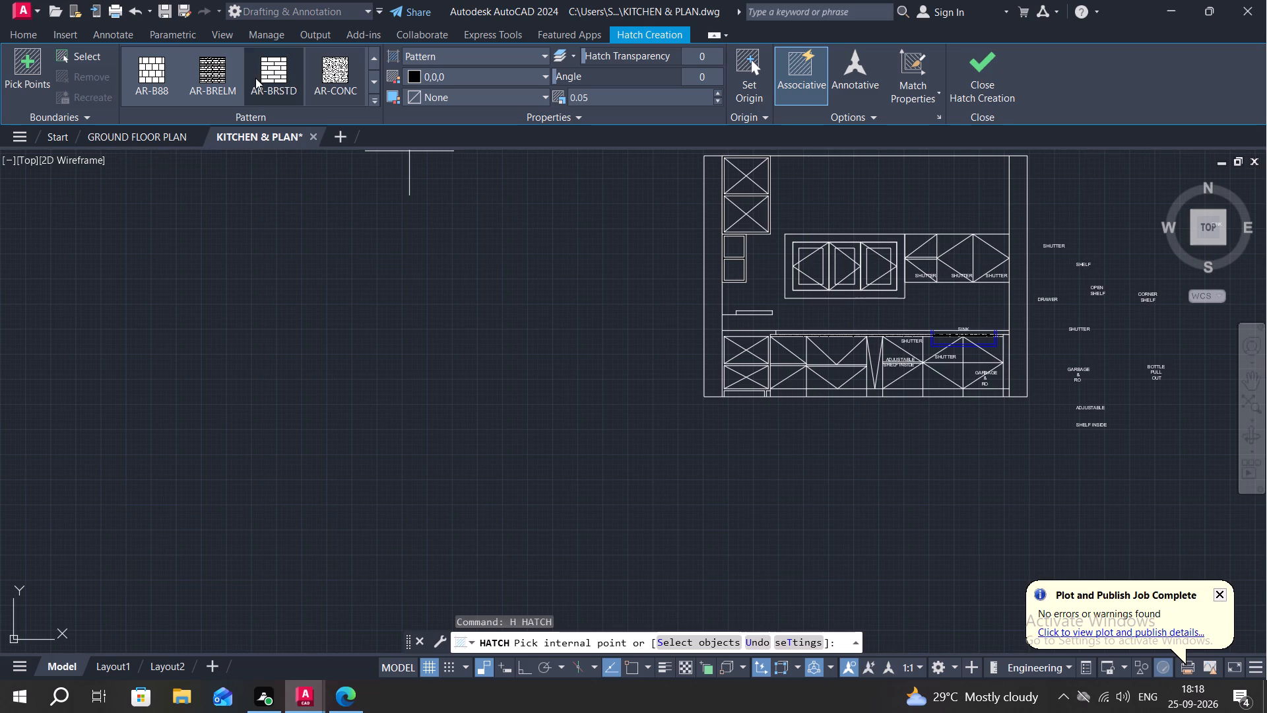
double_click(370, 55)
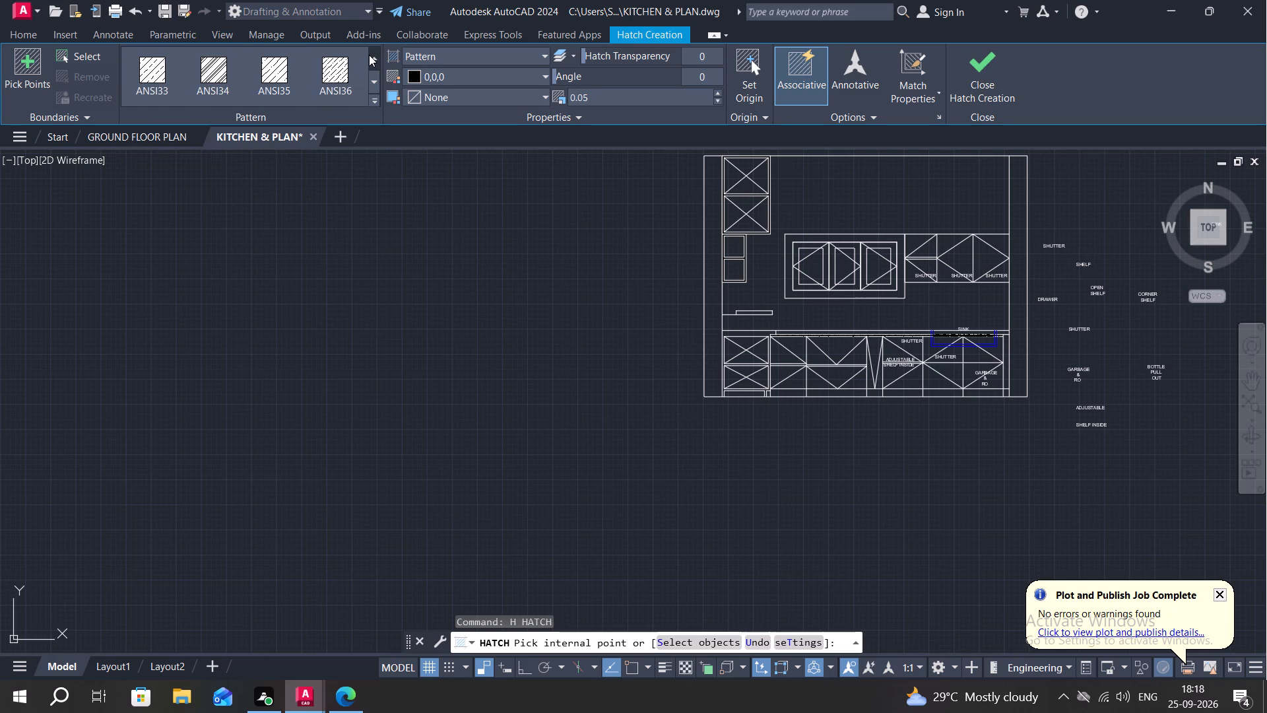
left_click(371, 55)
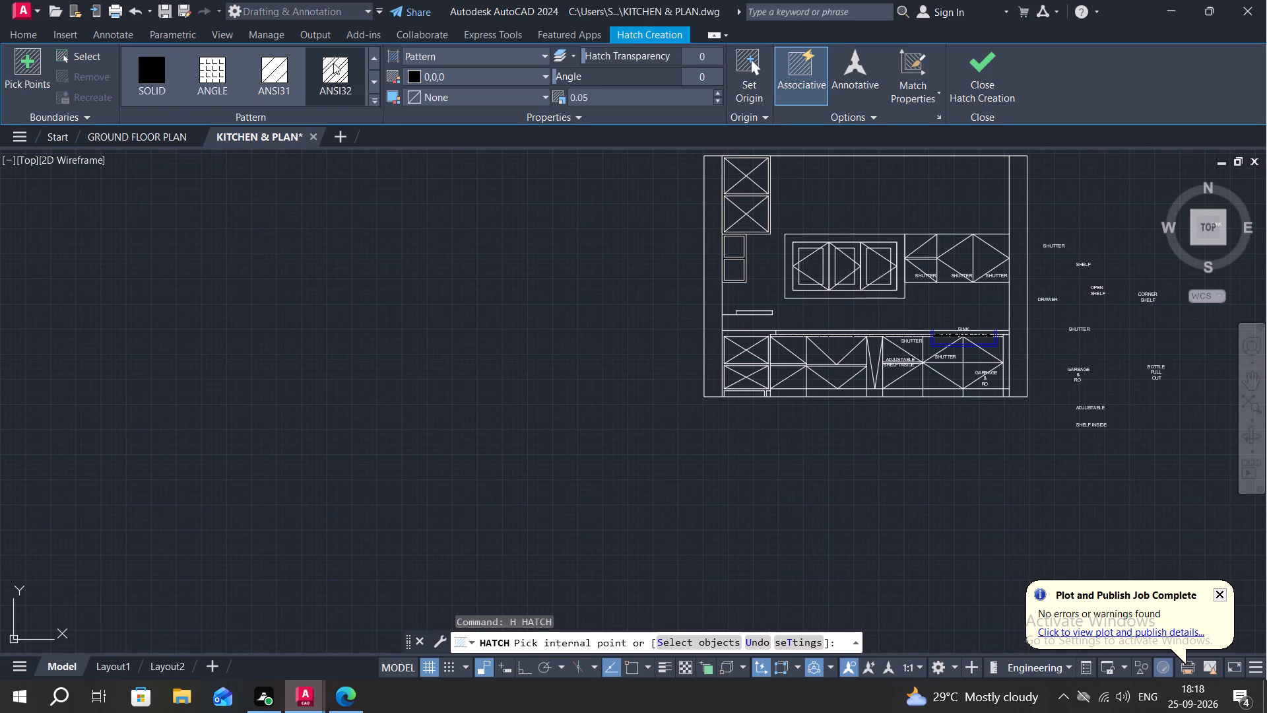
left_click(333, 63)
left_click(709, 269)
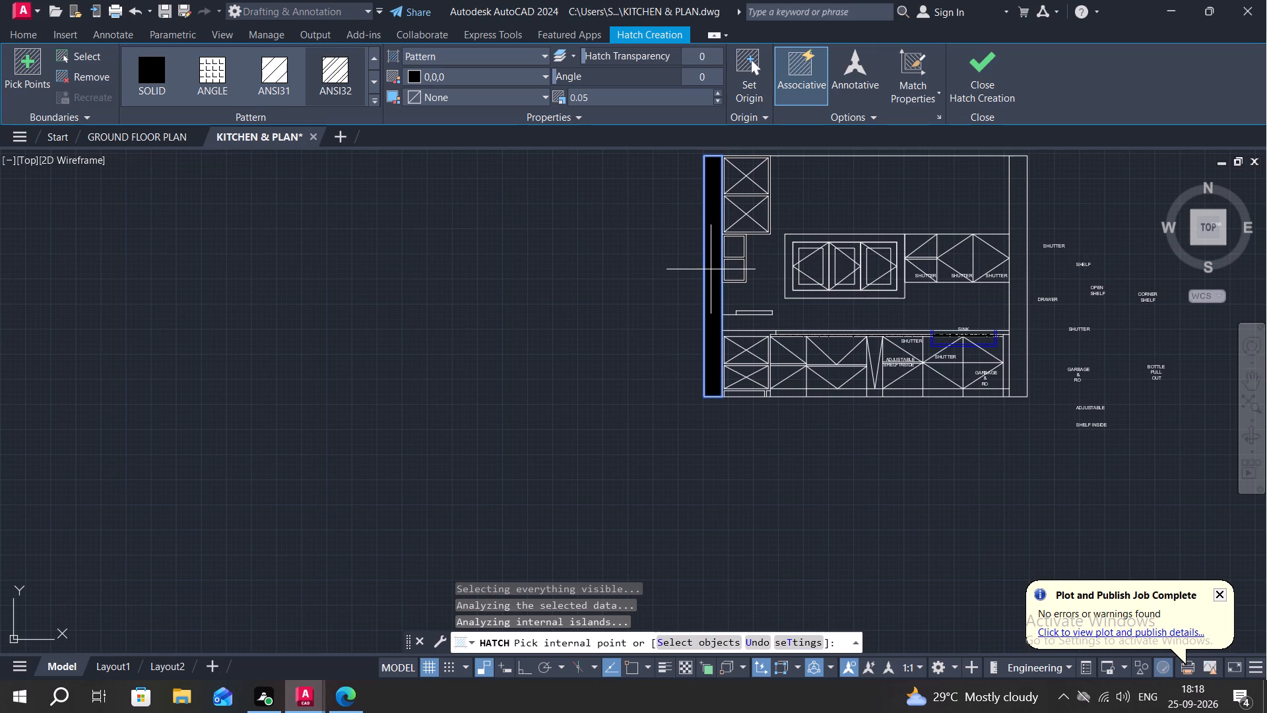
left_click(610, 99)
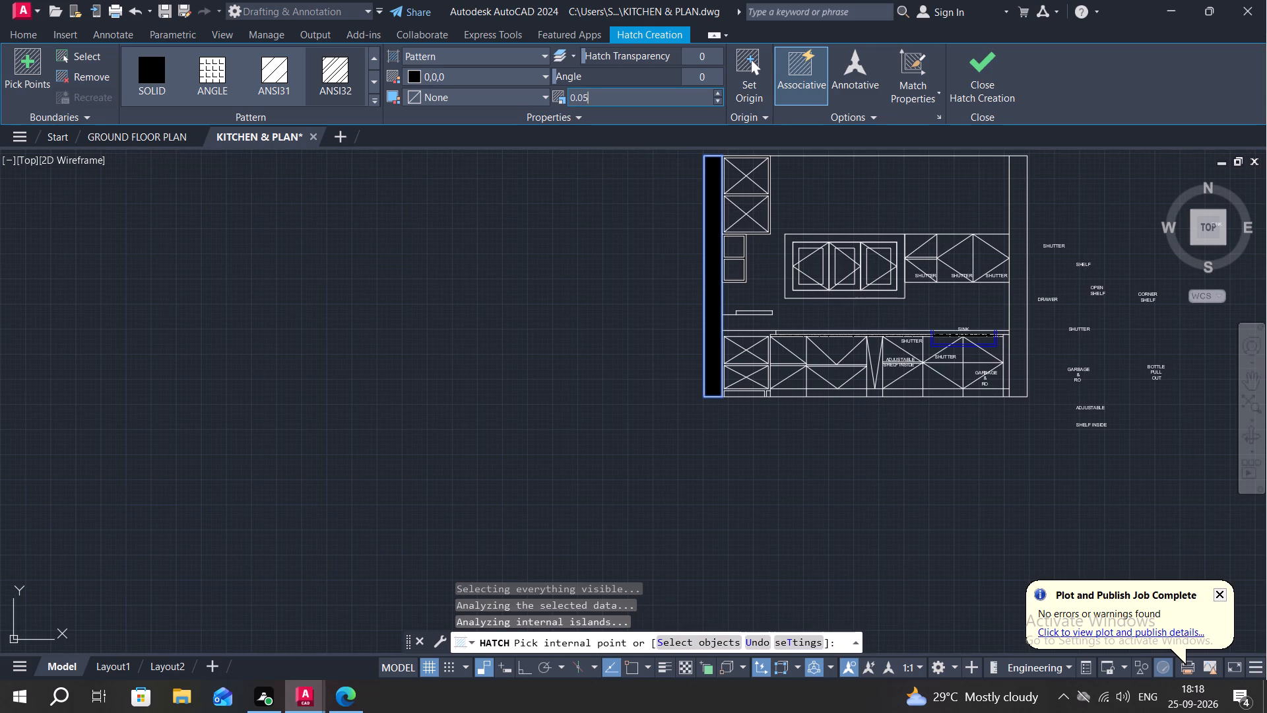
key("BackSpace")
type("15")
key("Return")
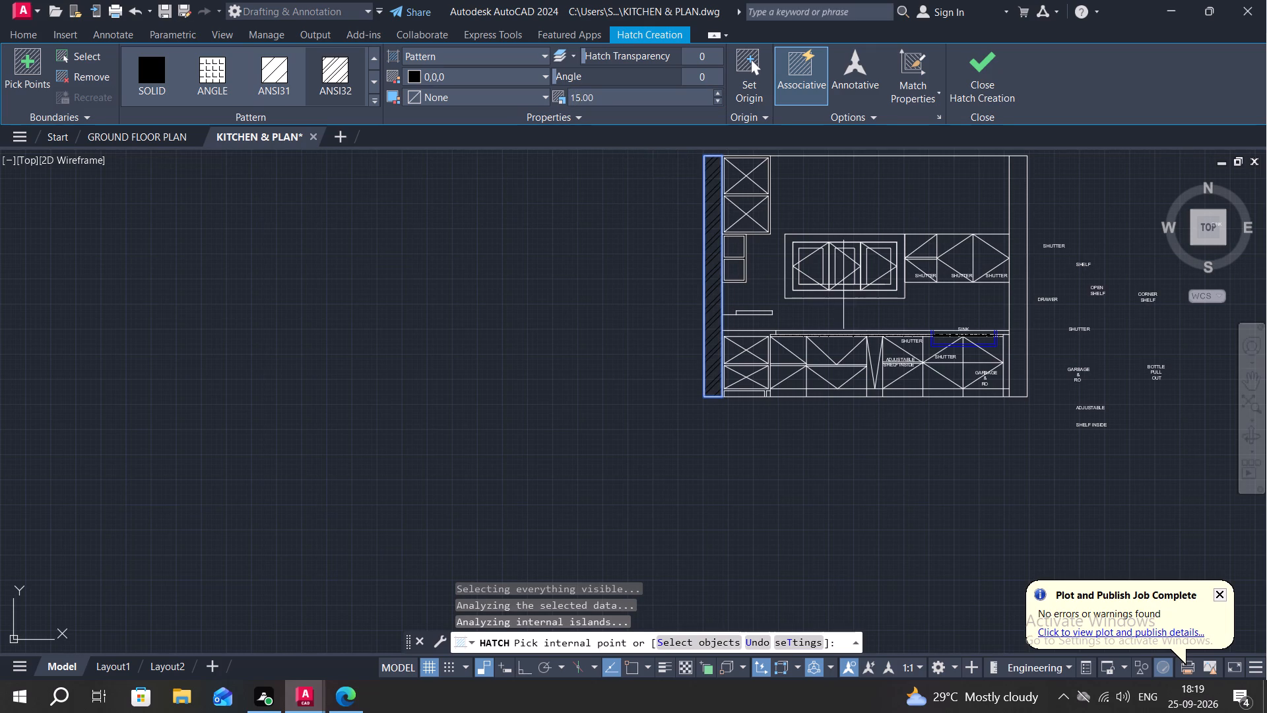
key("Escape")
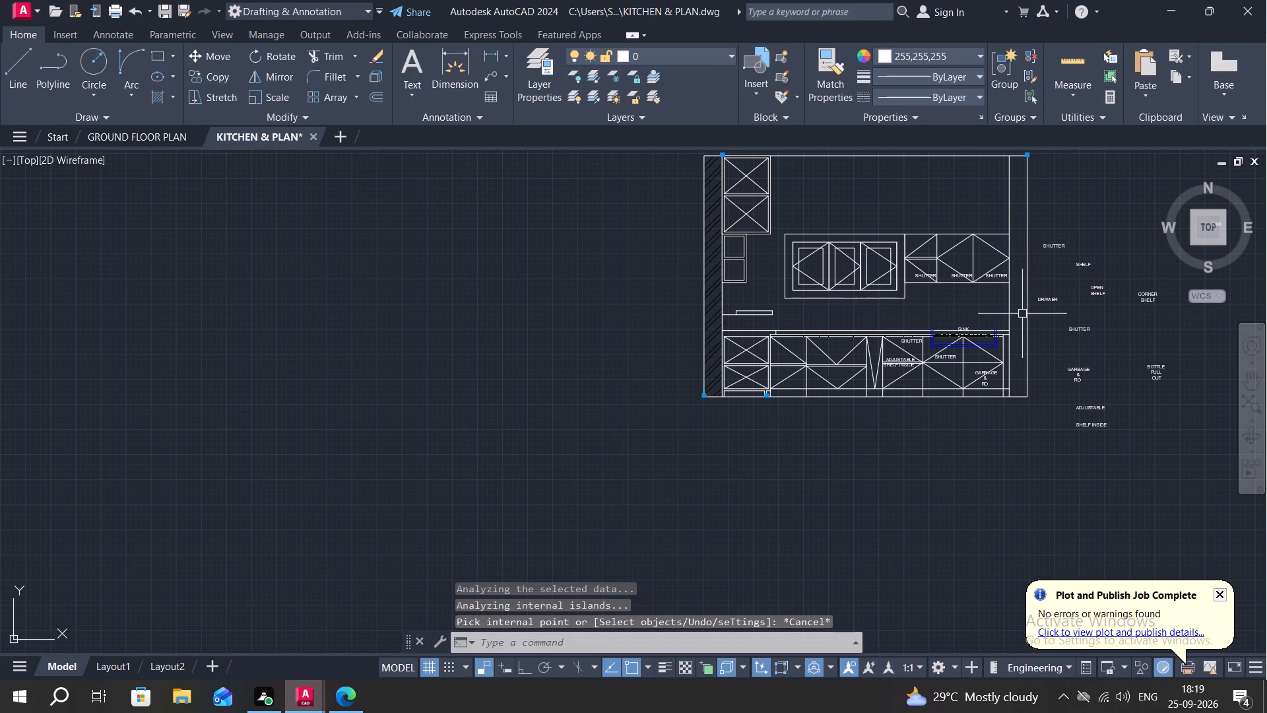
Hatch the right wall of the elevation with the same ANSI32 pattern at scale 15.
type("H")
key("space")
left_click(1016, 312)
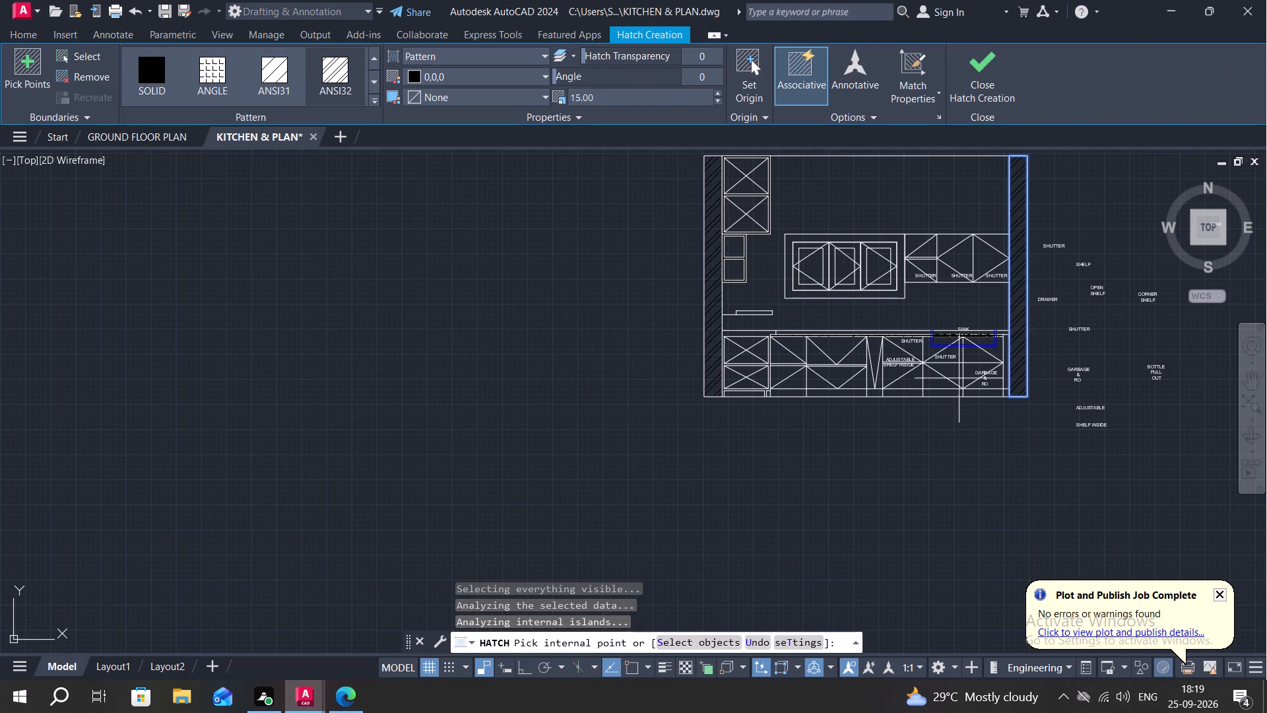
key("Escape")
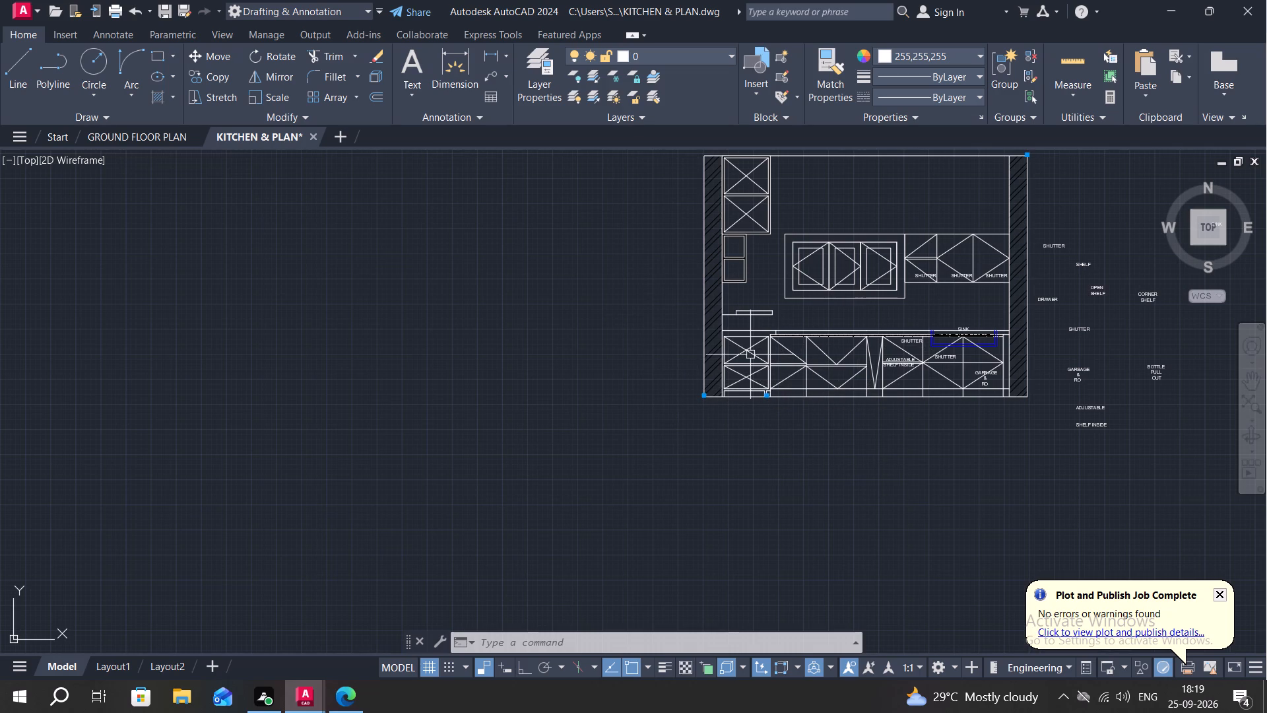
Draw a vertical line near the left side of the leftmost base unit, from its top edge down to the plinth's top edge.
scroll(727, 345, "up", 2)
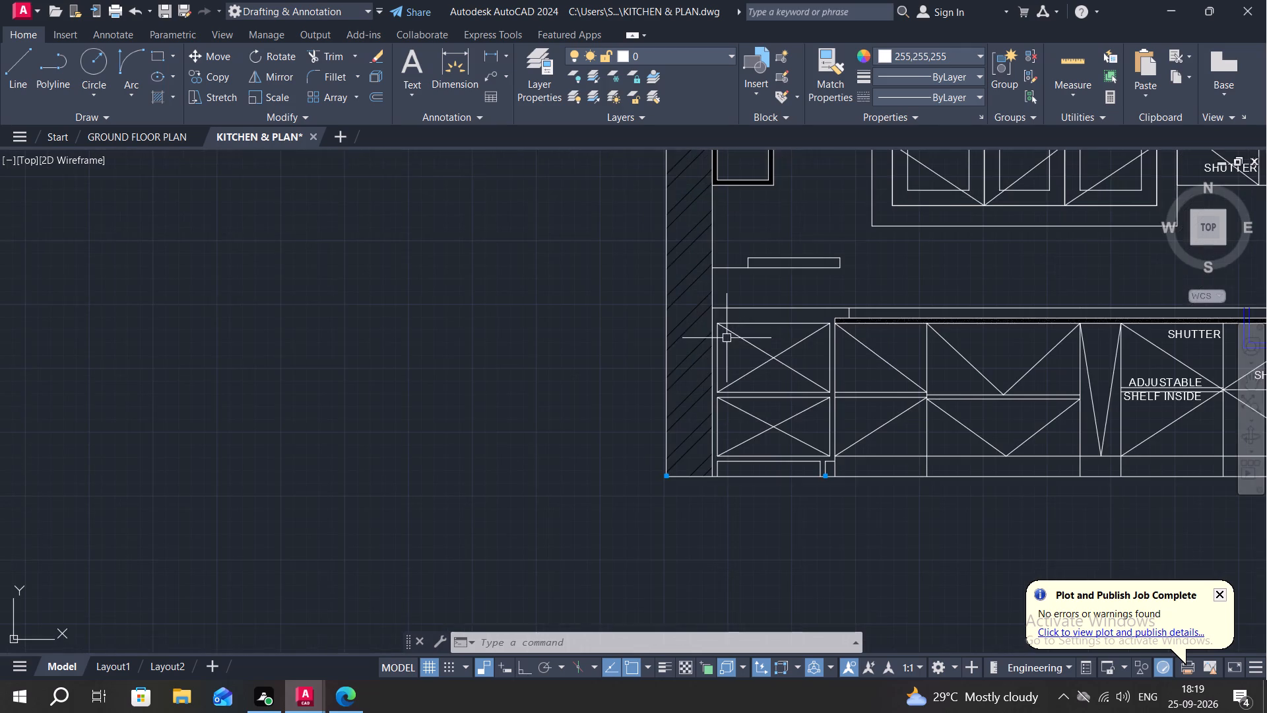
middle_click_drag(727, 338, 744, 304)
scroll(744, 304, "up", 1)
type("L")
key("space")
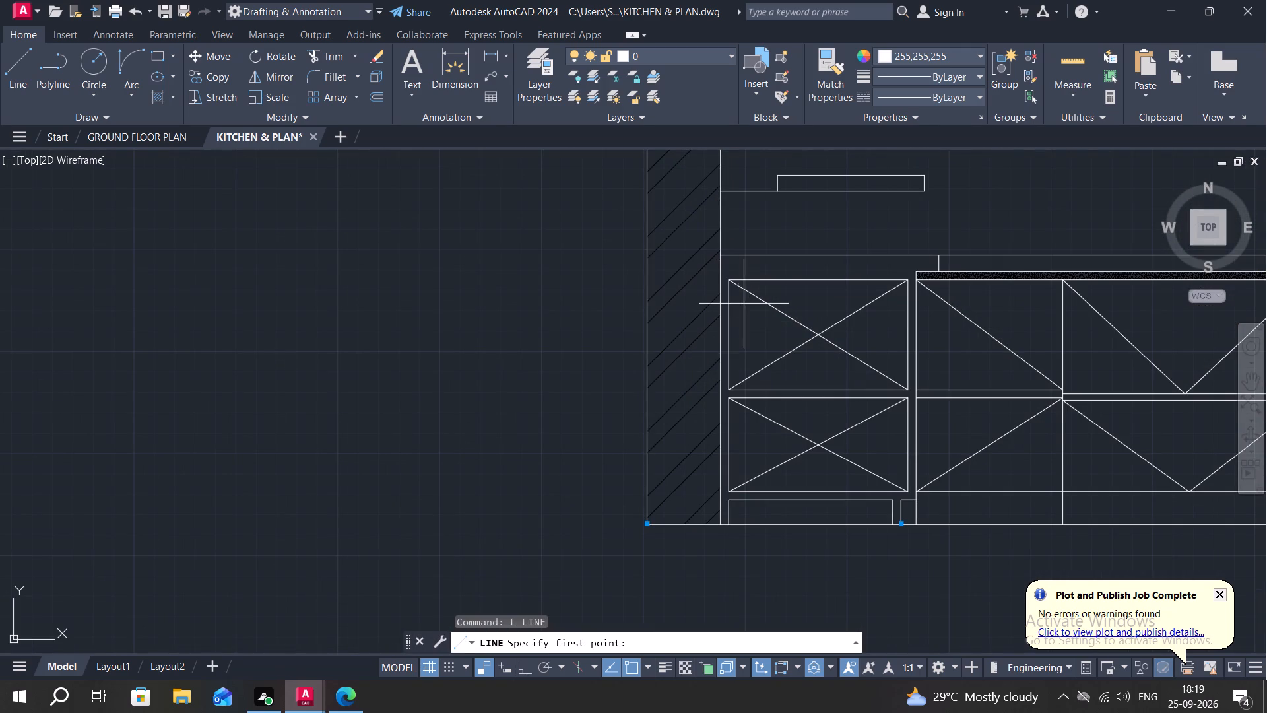
left_click(758, 280)
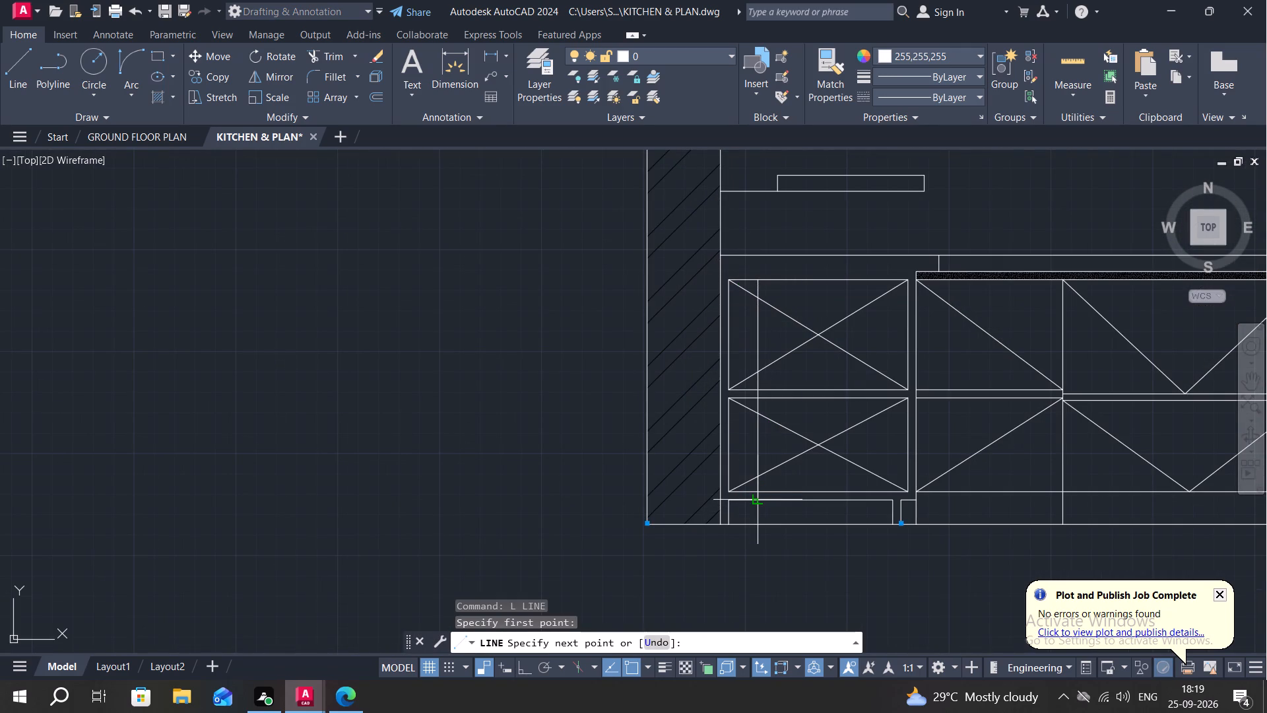
left_click(754, 500)
key("Escape")
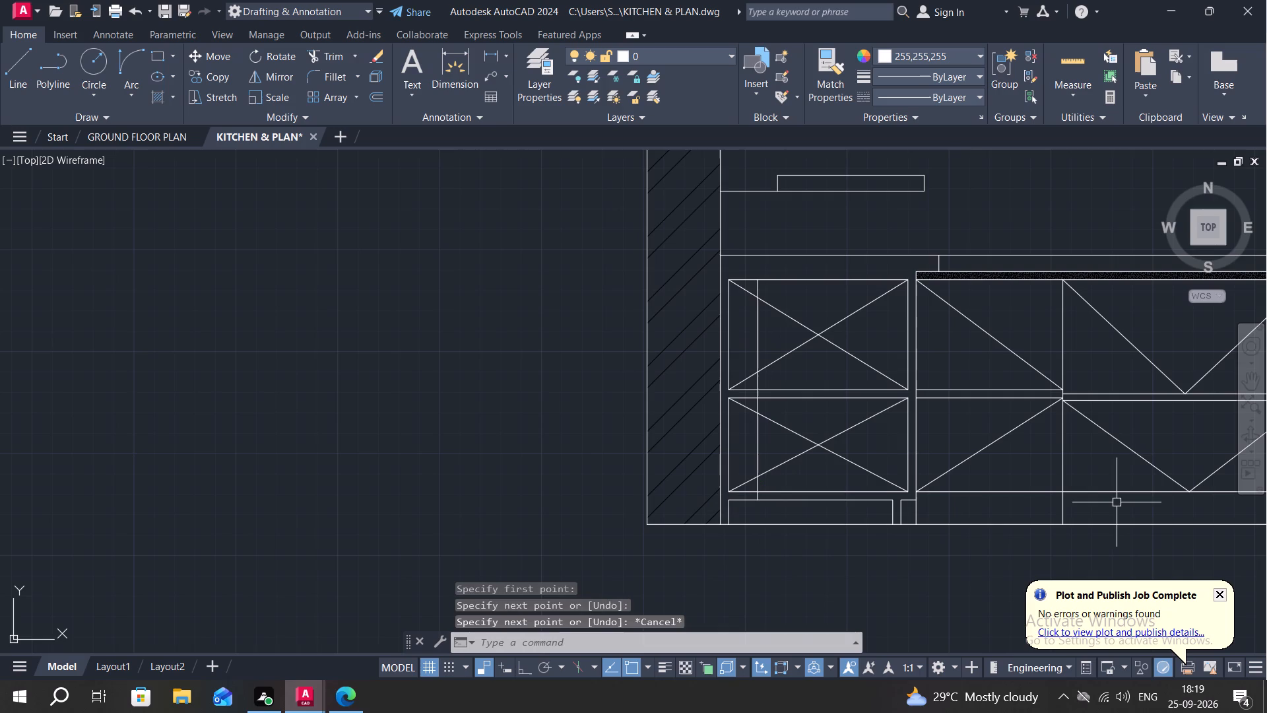
Replace the text of the spare SINK label outside the elevation with X.
scroll(727, 281, "down", 3)
middle_click_drag(1037, 310, 1023, 309)
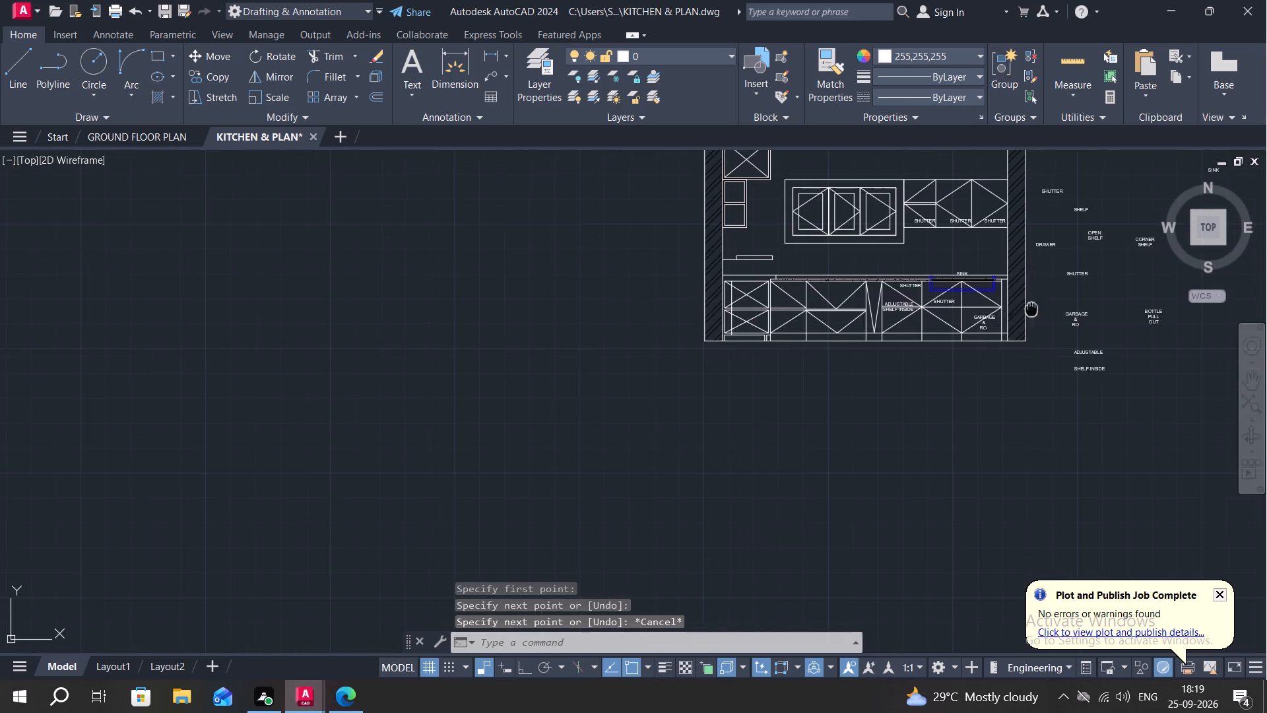
middle_click_drag(1023, 309, 638, 333)
scroll(789, 217, "up", 1)
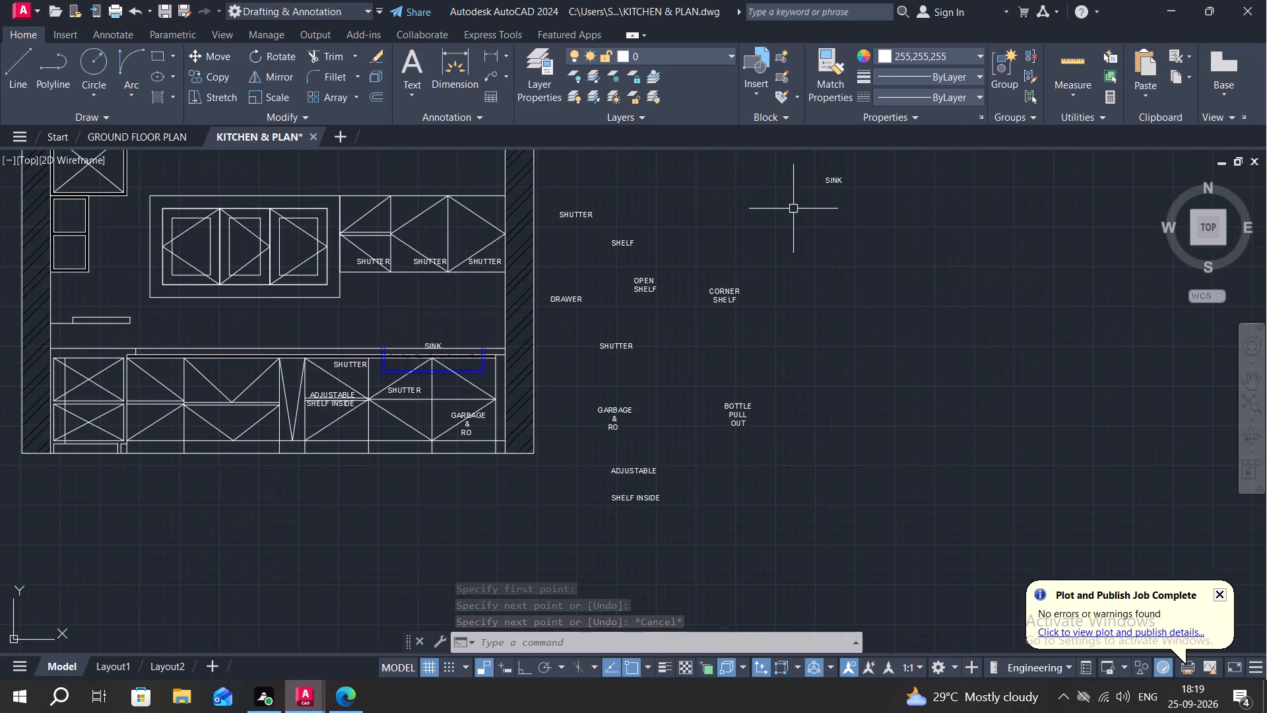
scroll(816, 176, "up", 2)
double_click(851, 183)
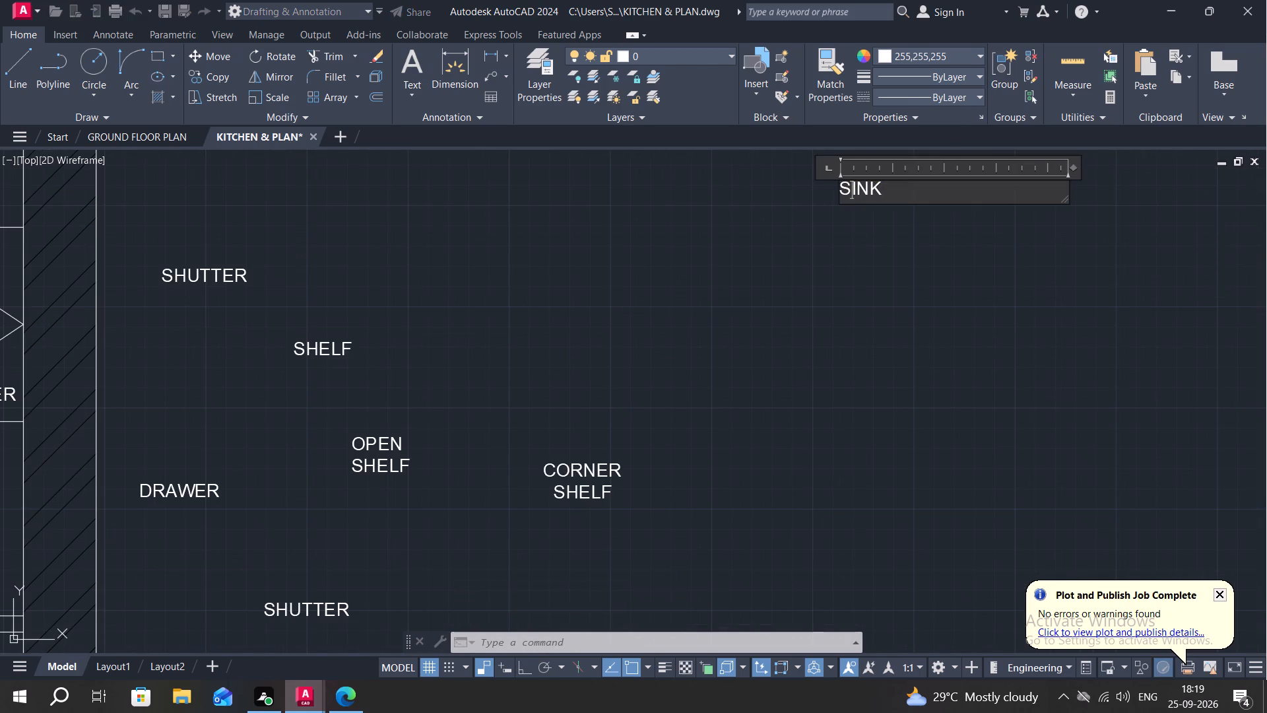
left_click(915, 190)
key("BackSpace")
key("BackSpace")
key("BackSpace")
key("BackSpace")
key("BackSpace")
key("BackSpace")
key("BackSpace")
key("BackSpace")
key("BackSpace")
key("BackSpace")
key("BackSpace")
key("BackSpace")
key("BackSpace")
key("BackSpace")
key("BackSpace")
key("BackSpace")
key("BackSpace")
key("BackSpace")
key("BackSpace")
key("BackSpace")
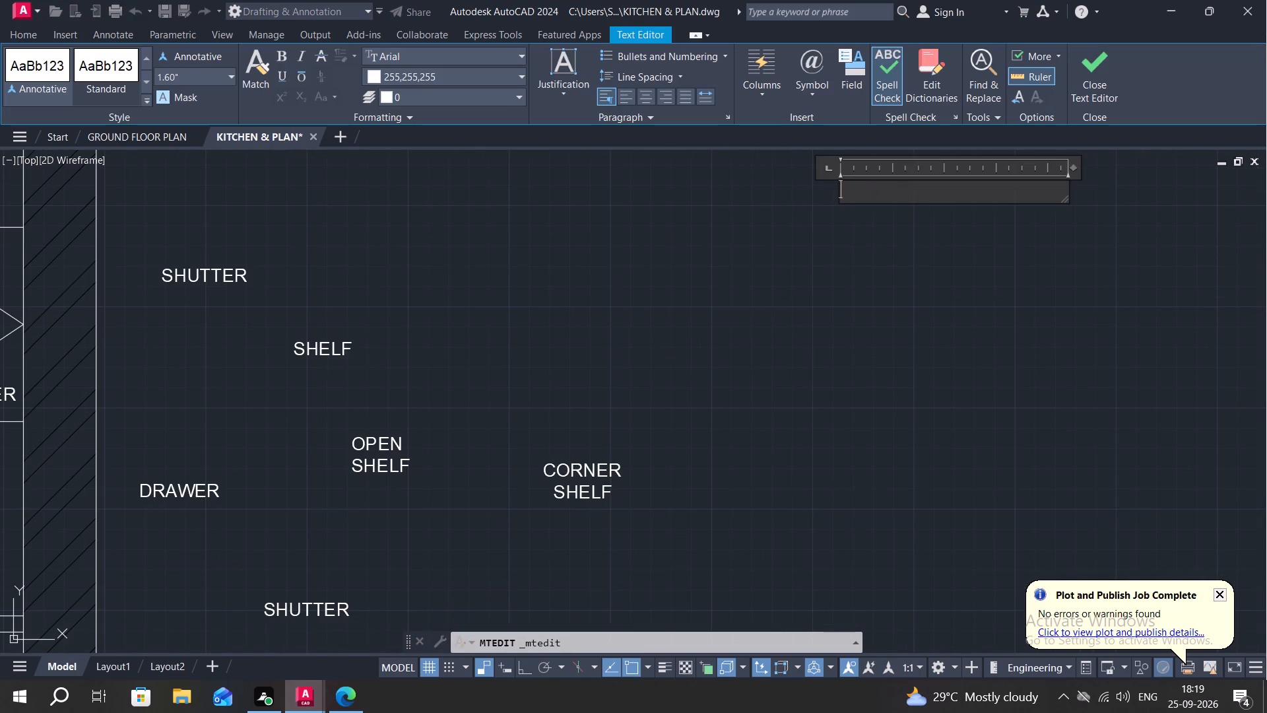
key("x")
left_click(838, 240)
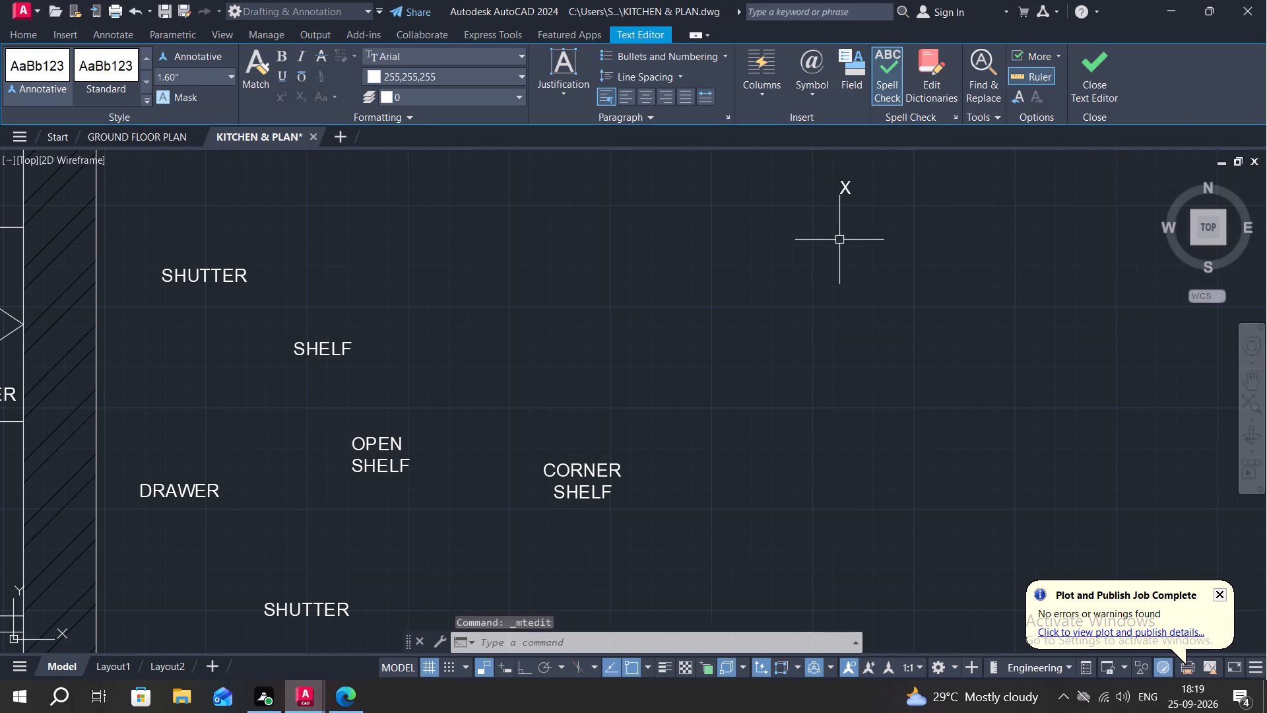
Copy the spare X label into the narrow strip of the leftmost base unit's upper compartment.
type("CO")
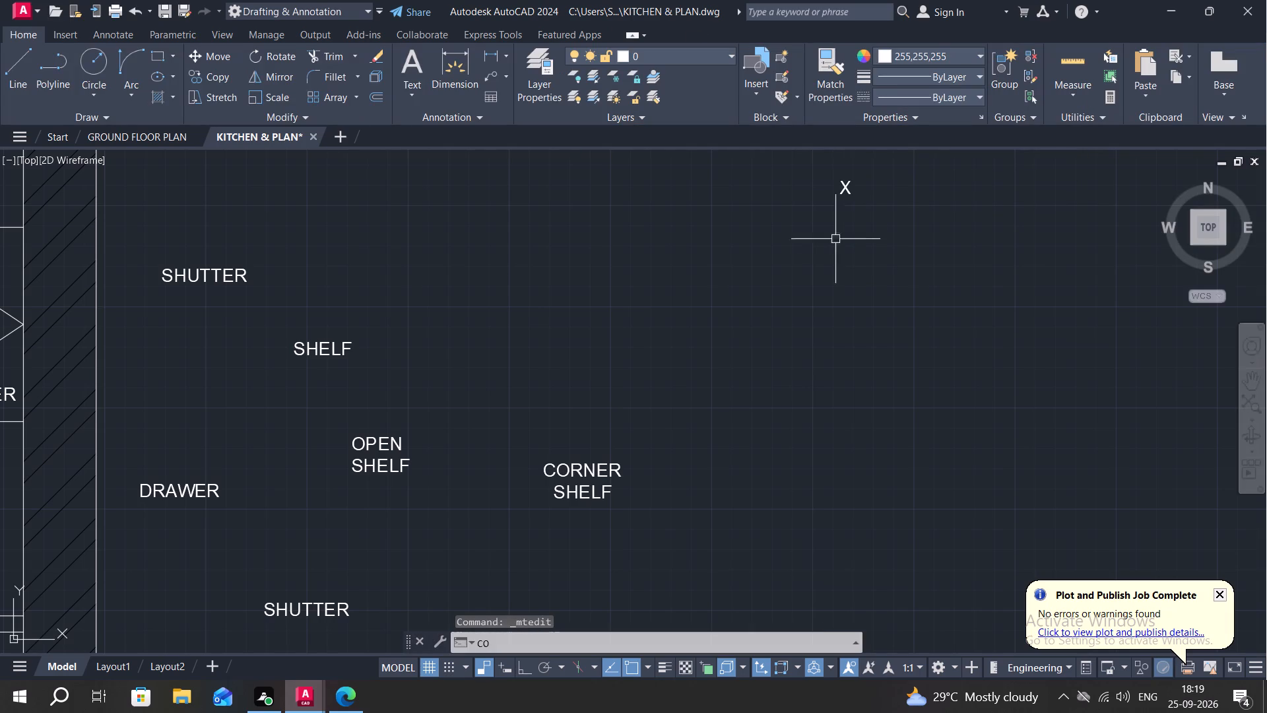
key("space")
left_click(851, 178)
right_click(851, 180)
left_click(851, 180)
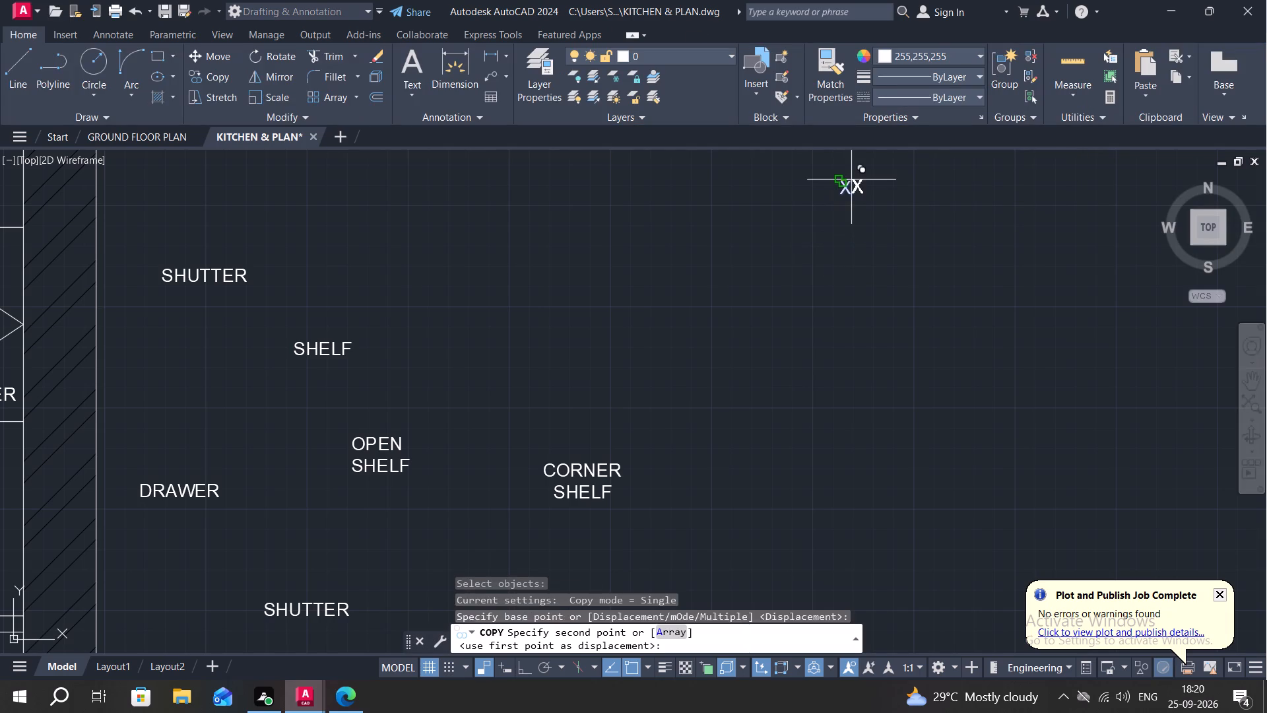
scroll(803, 279, "down", 3)
middle_click_drag(813, 270, 1000, 226)
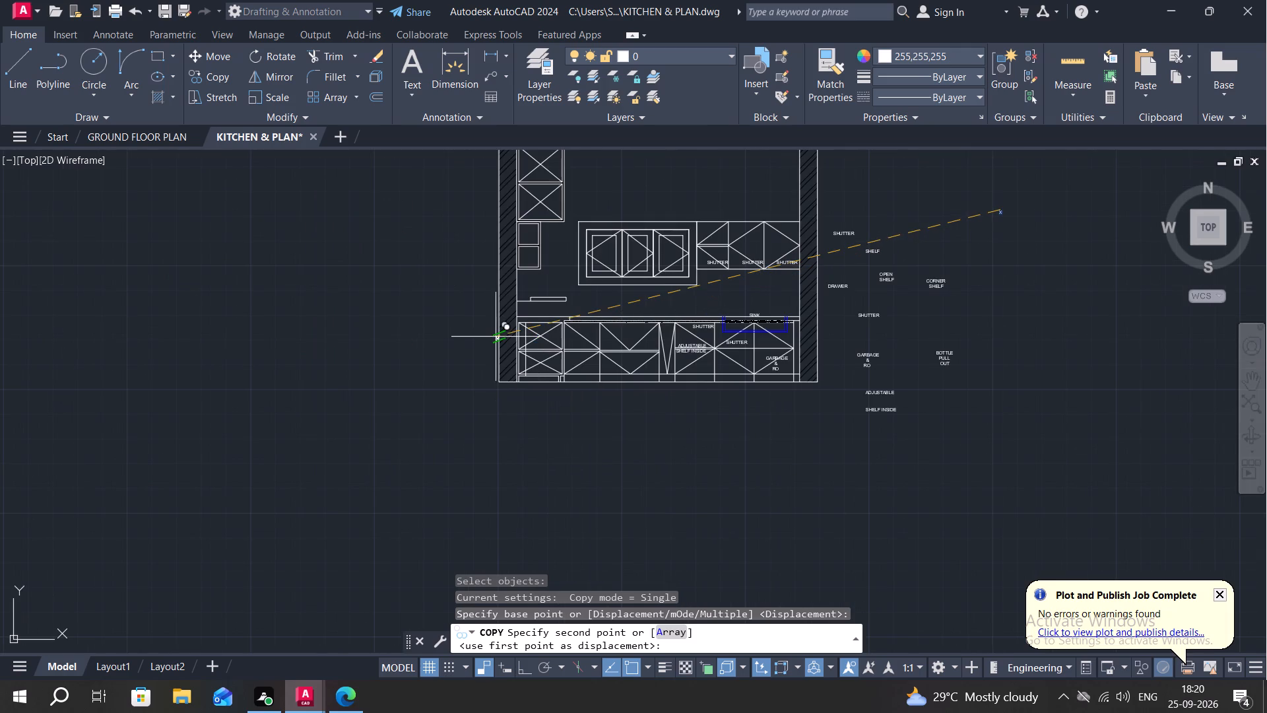
scroll(497, 335, "up", 3)
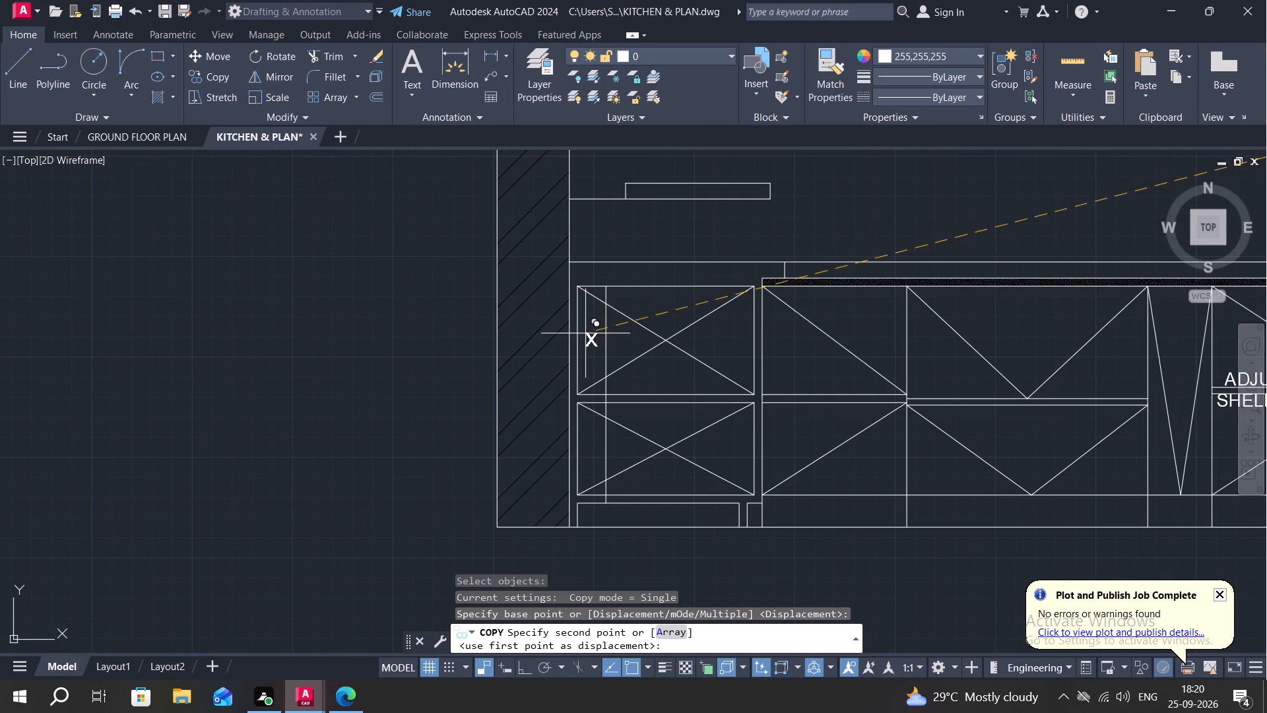
left_click(585, 334)
Copy that X label straight down into the narrow strip of the lower compartment.
key("space")
left_click(590, 339)
right_click(590, 339)
left_click(590, 339)
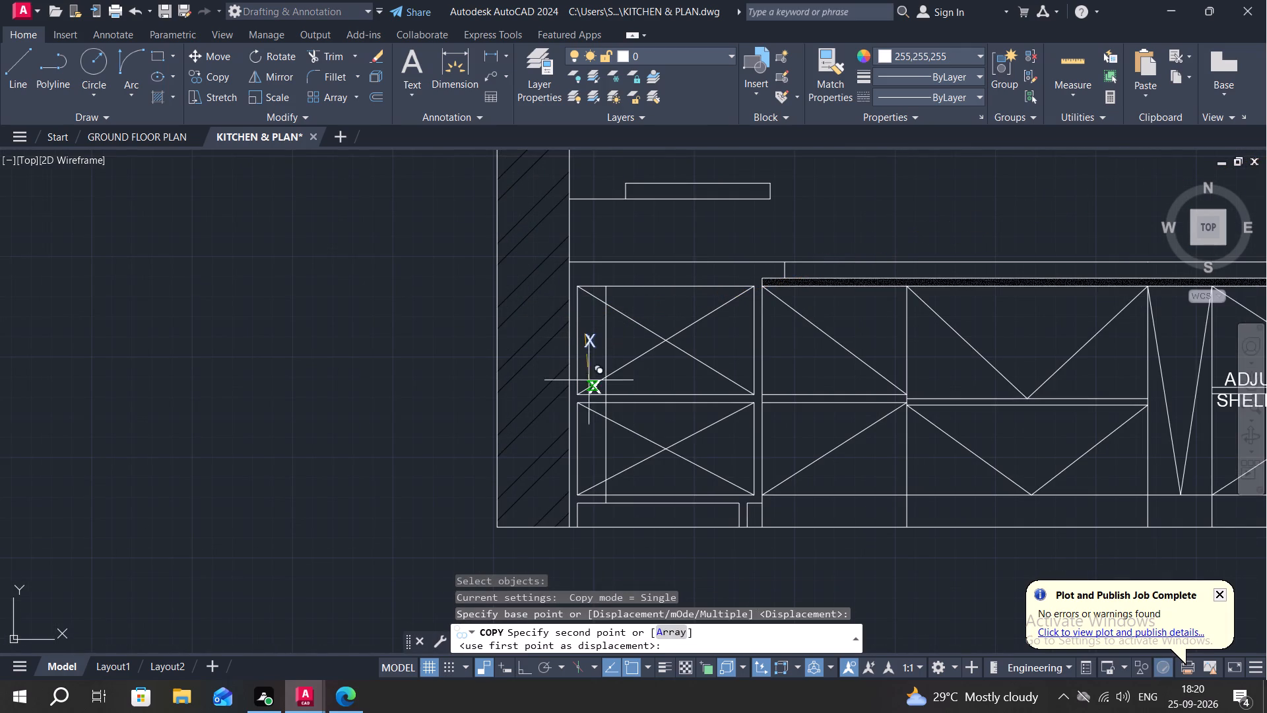
key("F8")
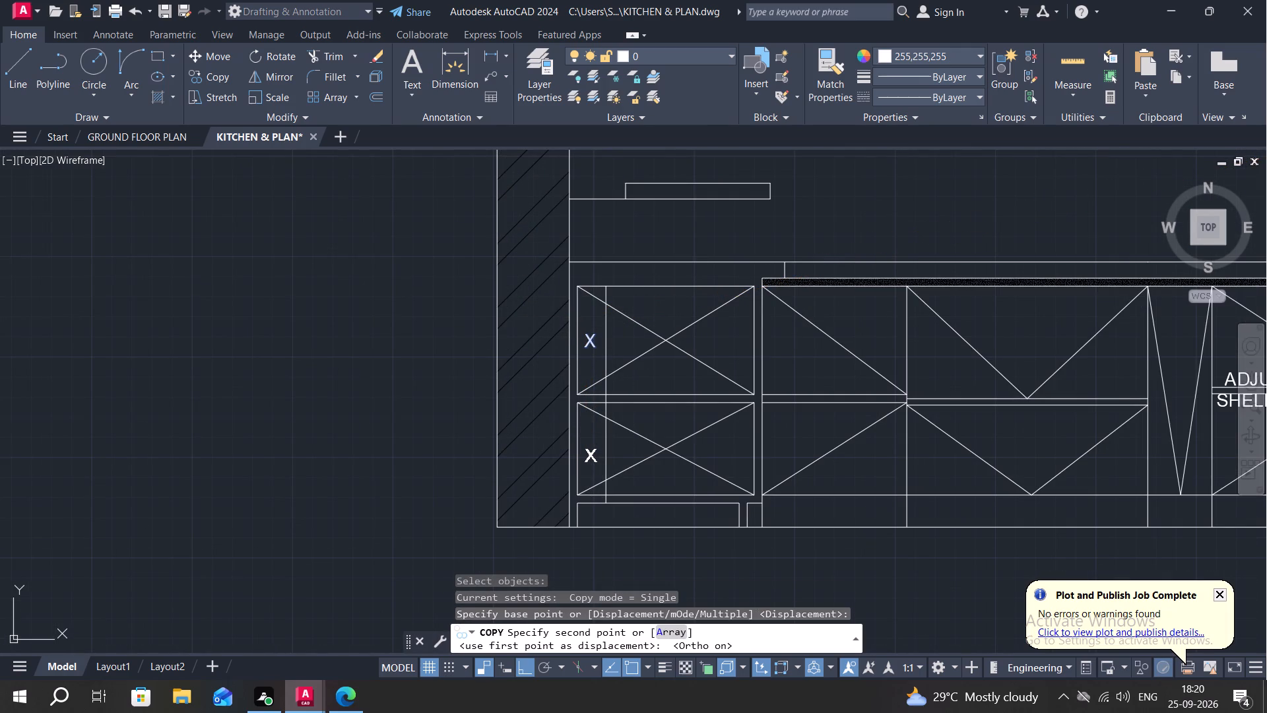
left_click(591, 441)
key("Escape")
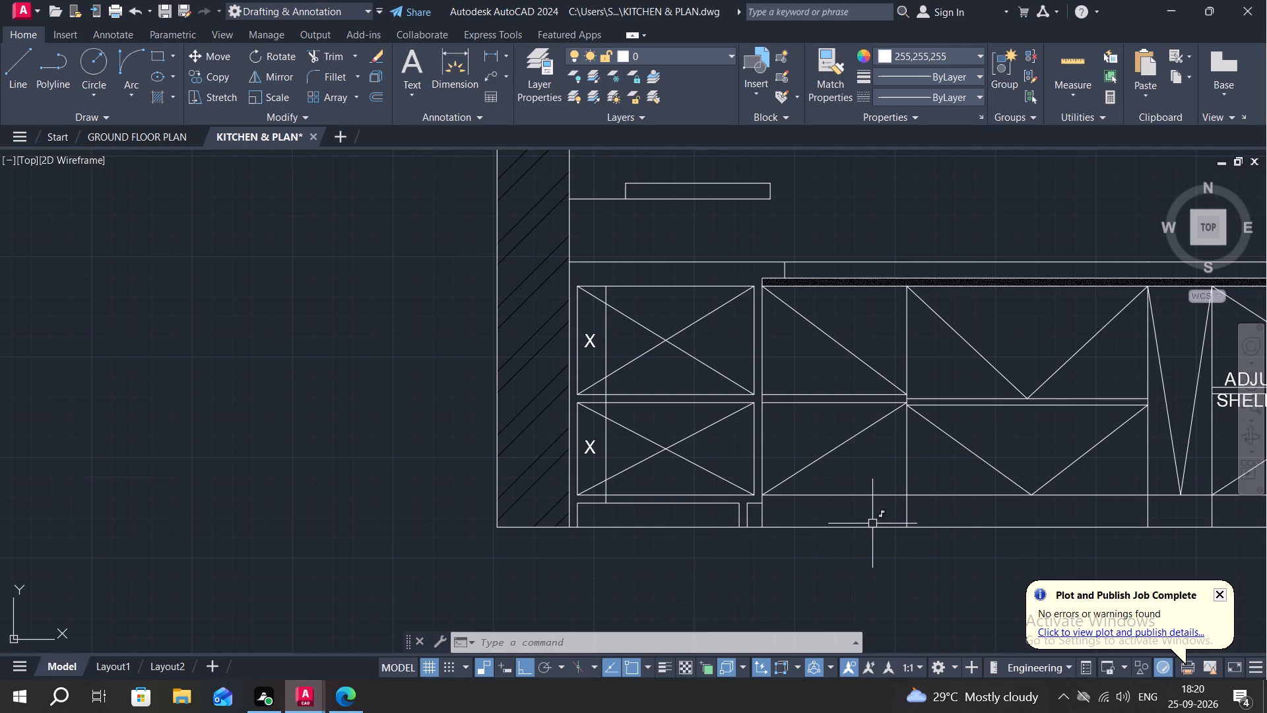
Copy the spare CORNER SHELF label from outside the elevation into the leftmost base unit's upper compartment.
scroll(872, 524, "up", 1)
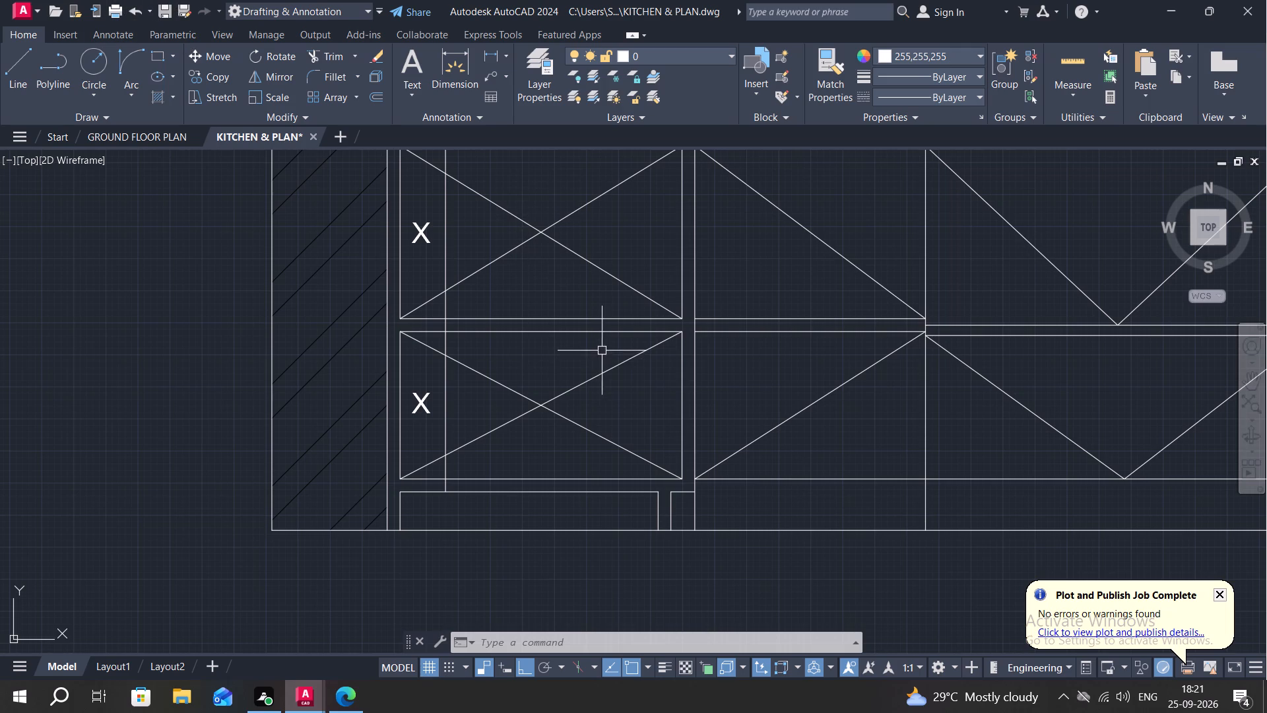
scroll(602, 350, "down", 2)
middle_click_drag(841, 395, 595, 354)
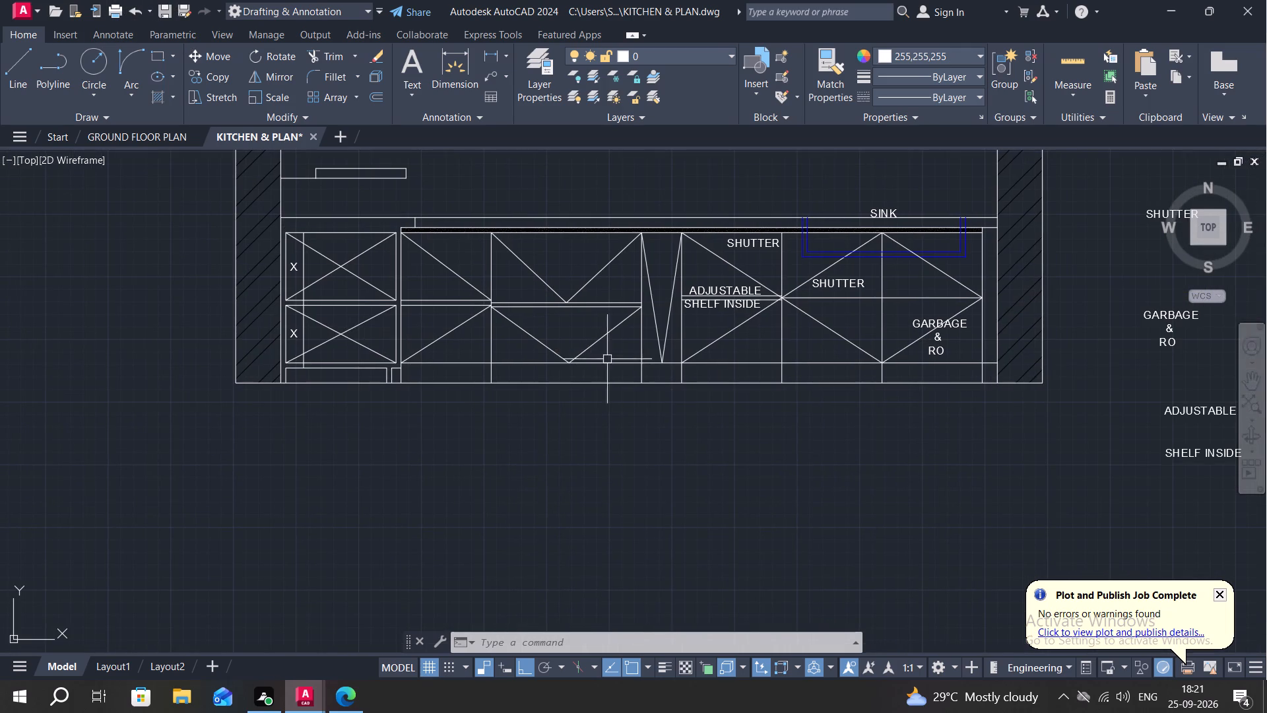
middle_click_drag(1135, 374, 789, 463)
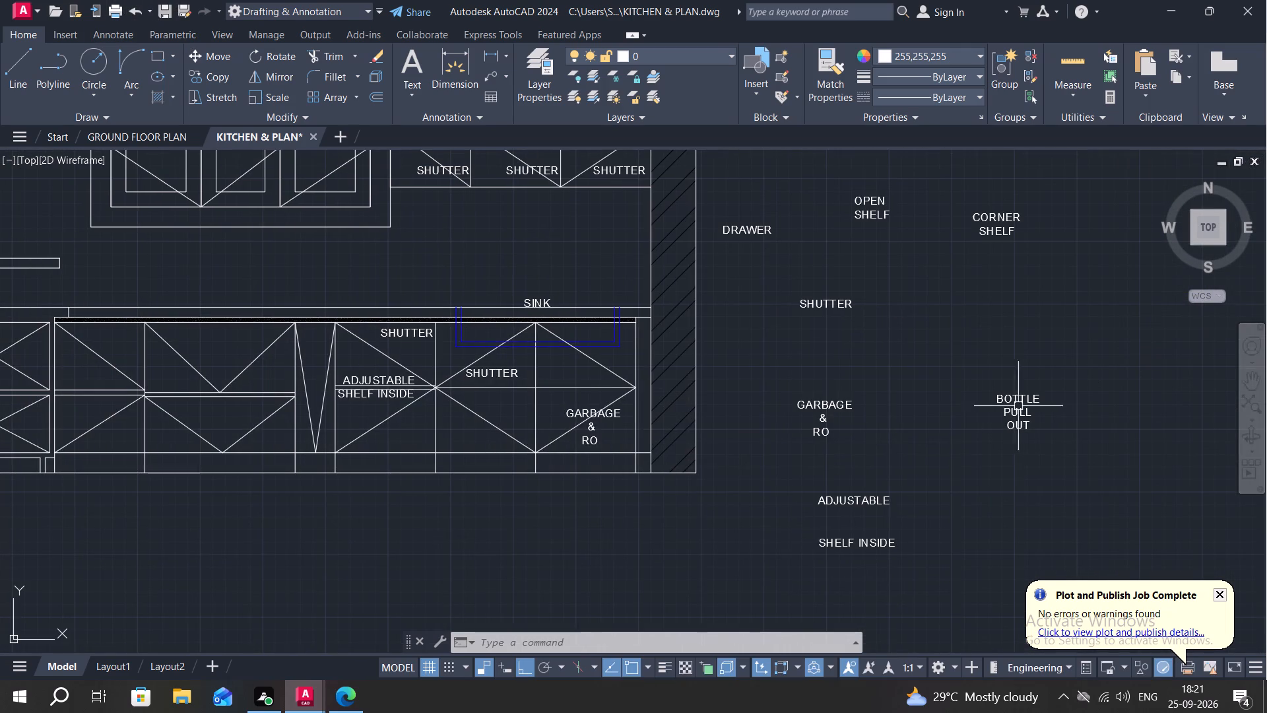
key("c")
key("o")
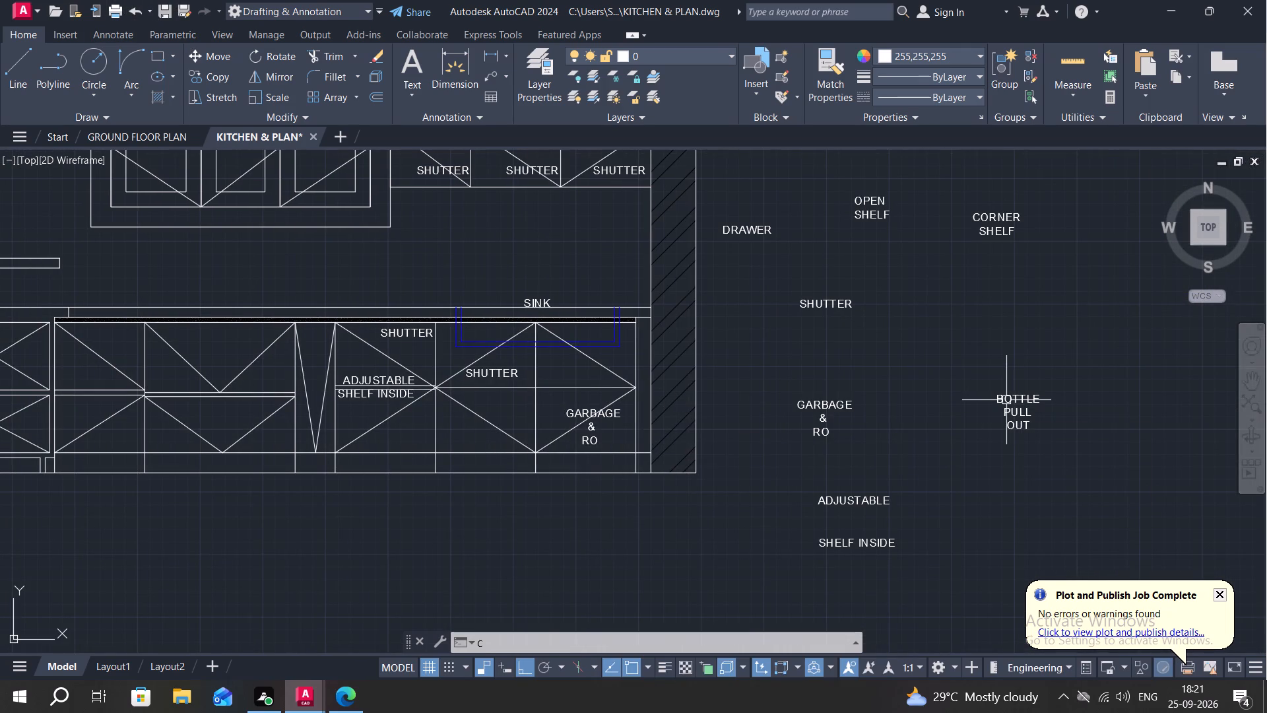
key("space")
left_click(1000, 215)
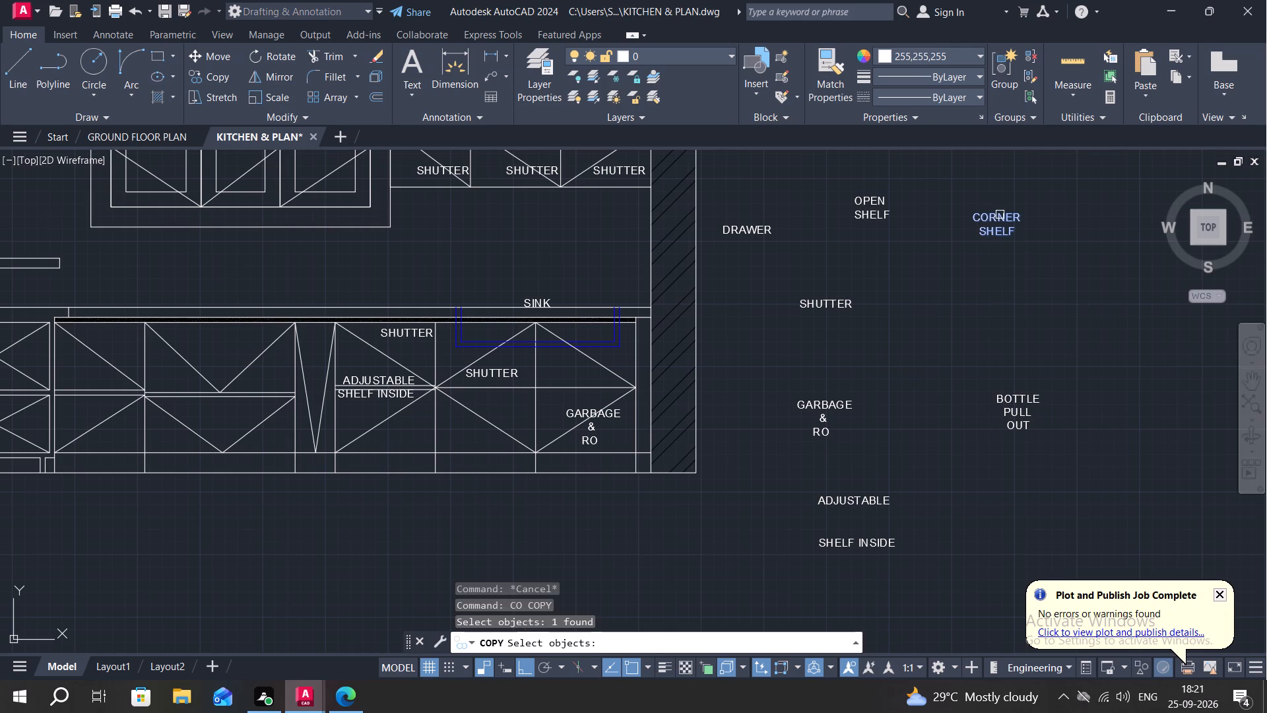
right_click(1000, 215)
left_click(1000, 215)
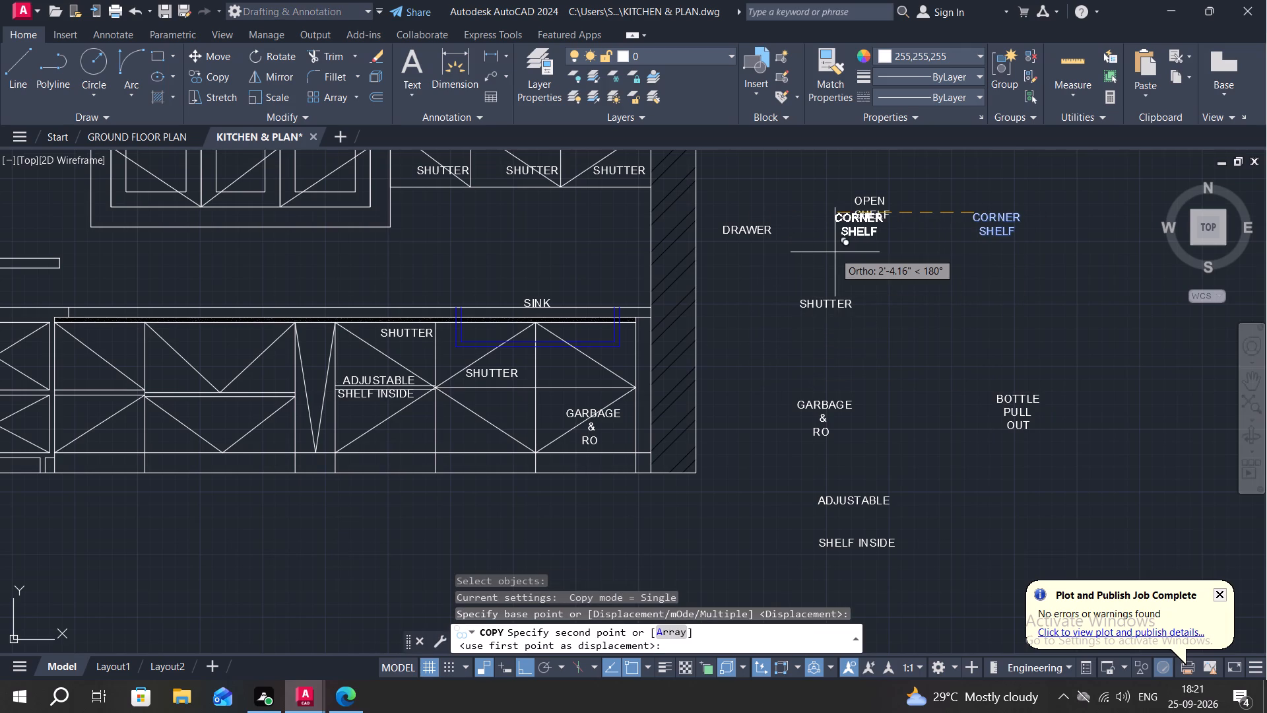
key("F8")
middle_click_drag(634, 345, 969, 297)
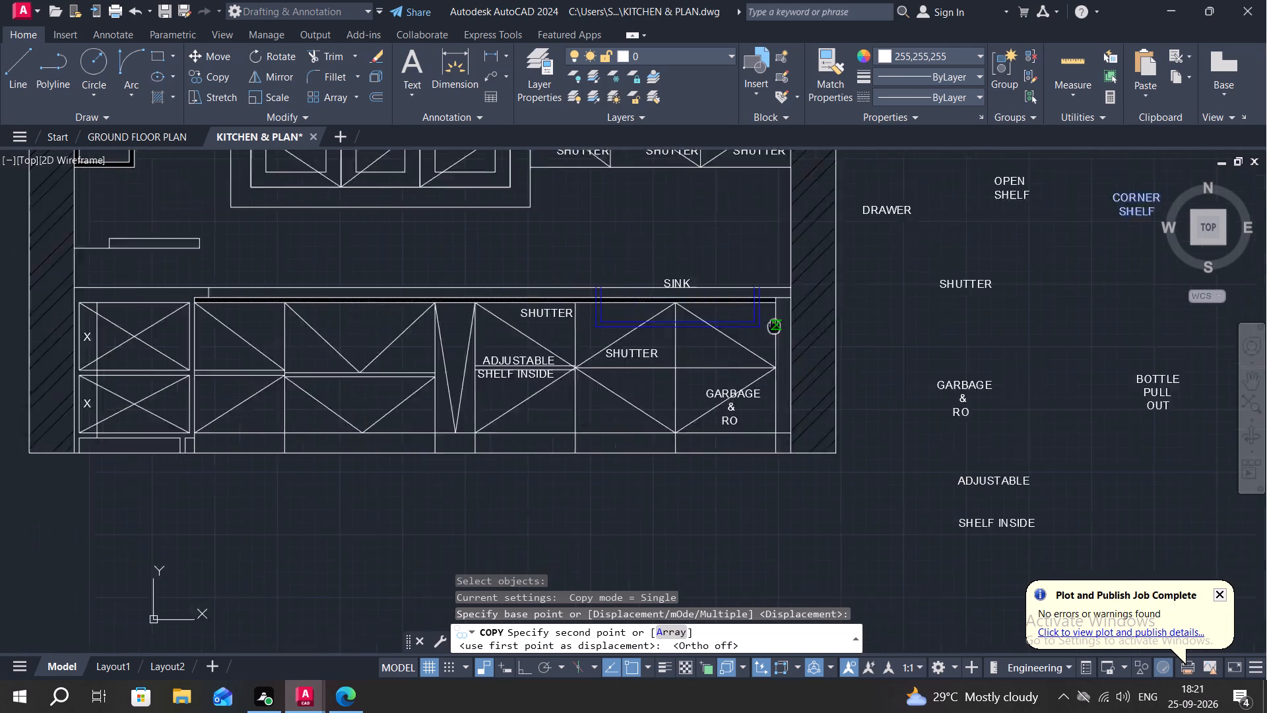
middle_click_drag(969, 297, 1034, 303)
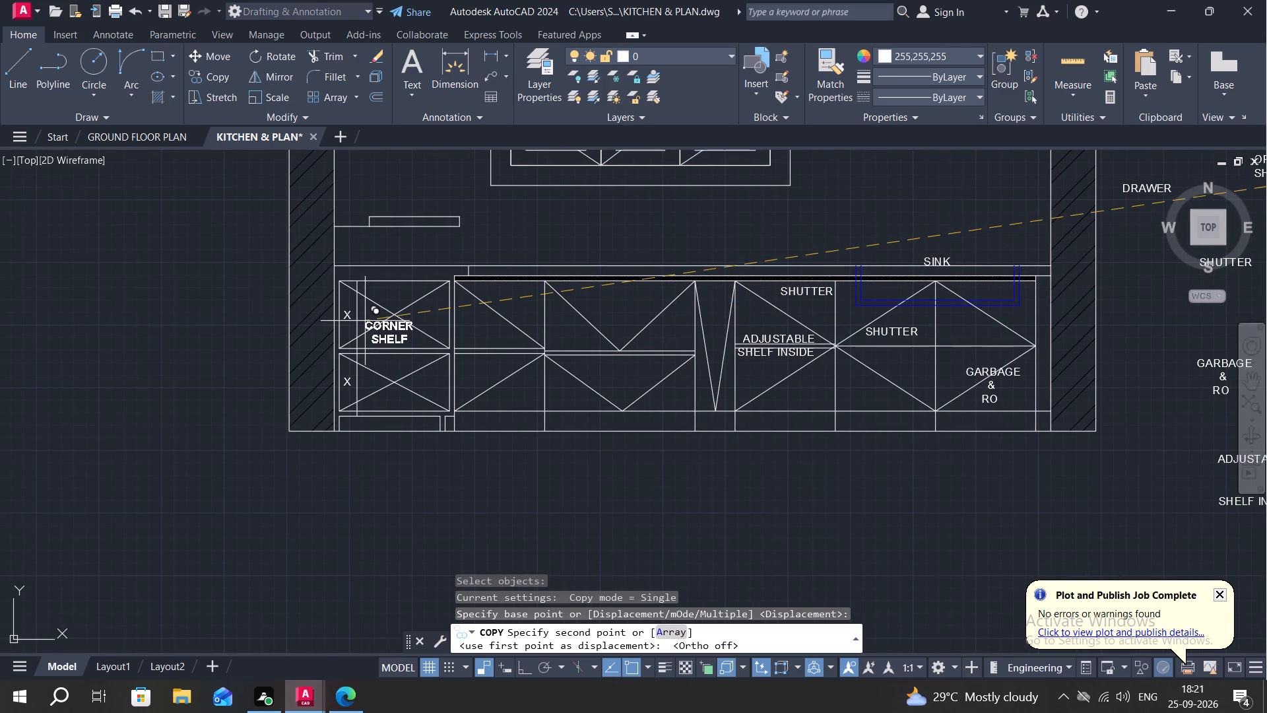
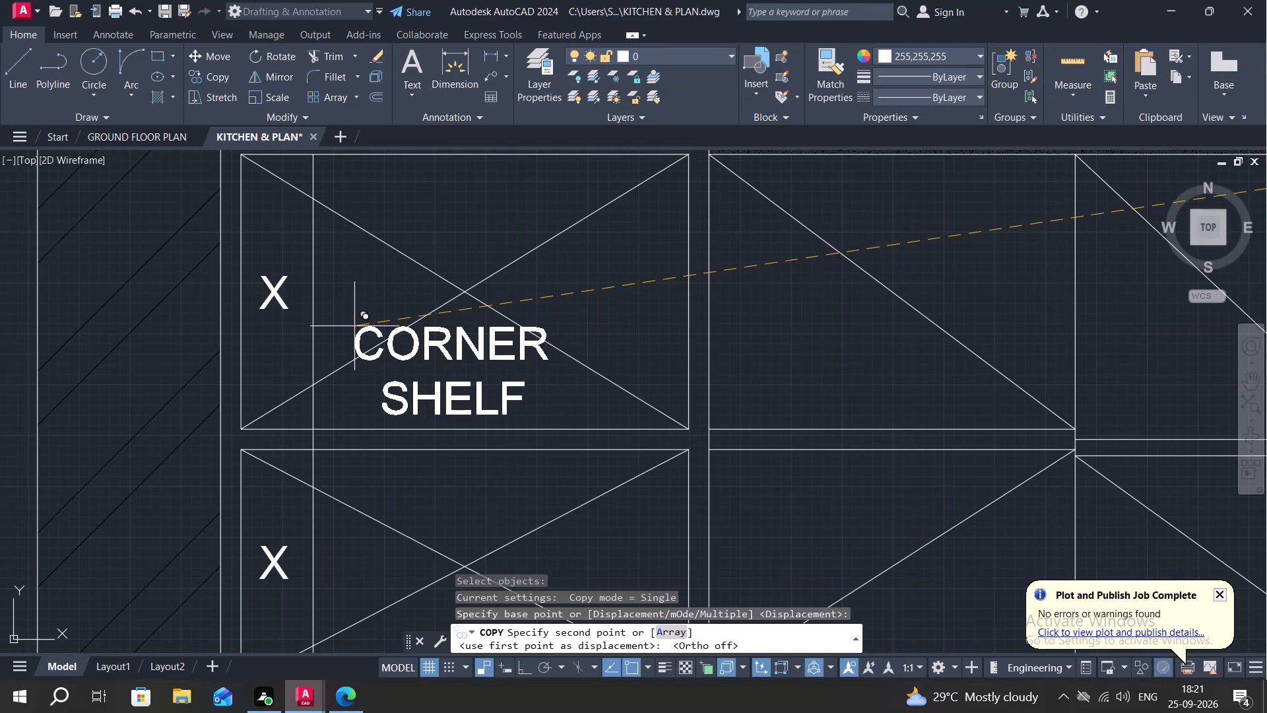
Place the CORNER SHELF label copy in the lower part of the leftmost base unit's upper compartment.
left_click(354, 331)
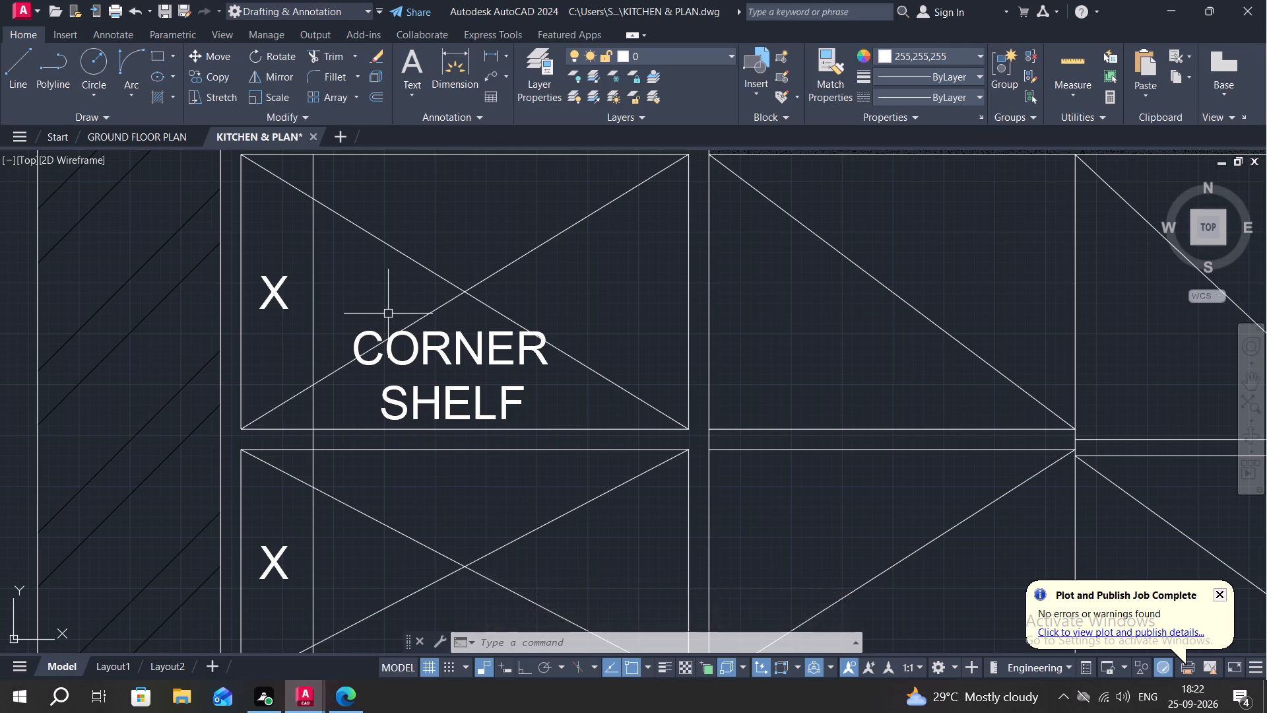
Copy the CORNER SHELF label from the leftmost base unit's upper compartment into its lower compartment.
left_click(195, 75)
left_click(465, 345)
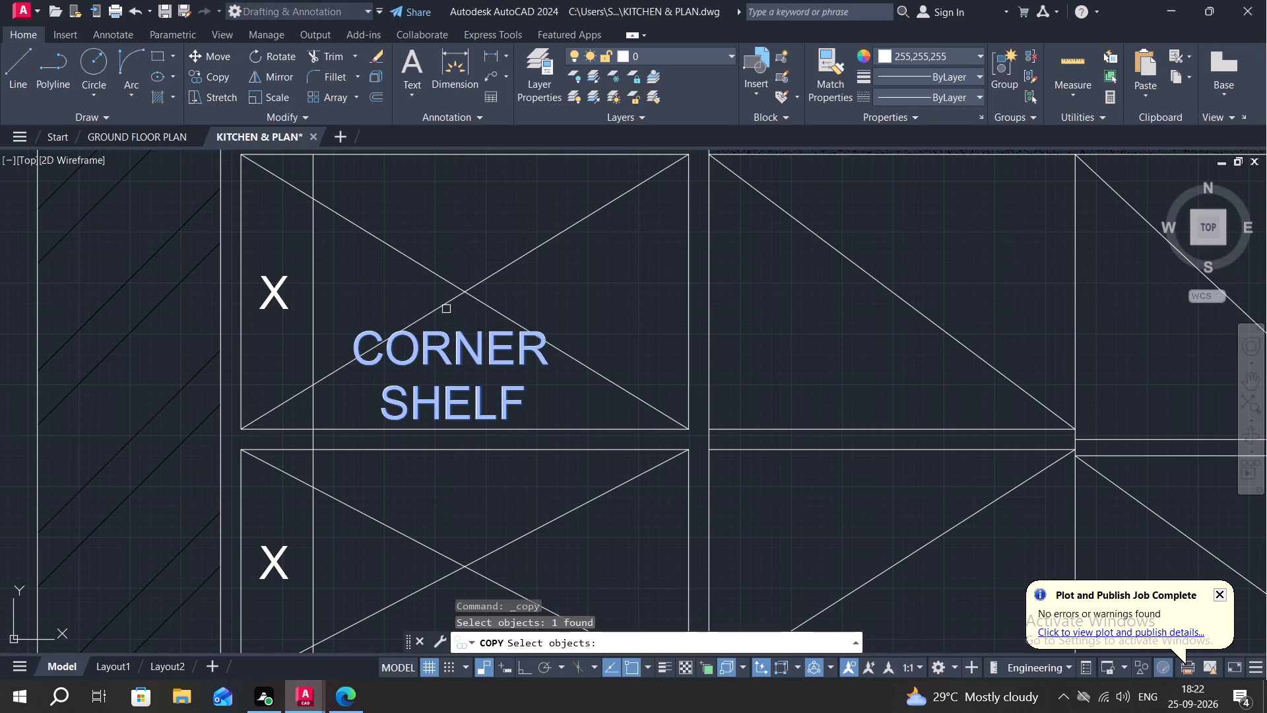
right_click(465, 347)
left_click(469, 347)
middle_click_drag(504, 428, 536, 254)
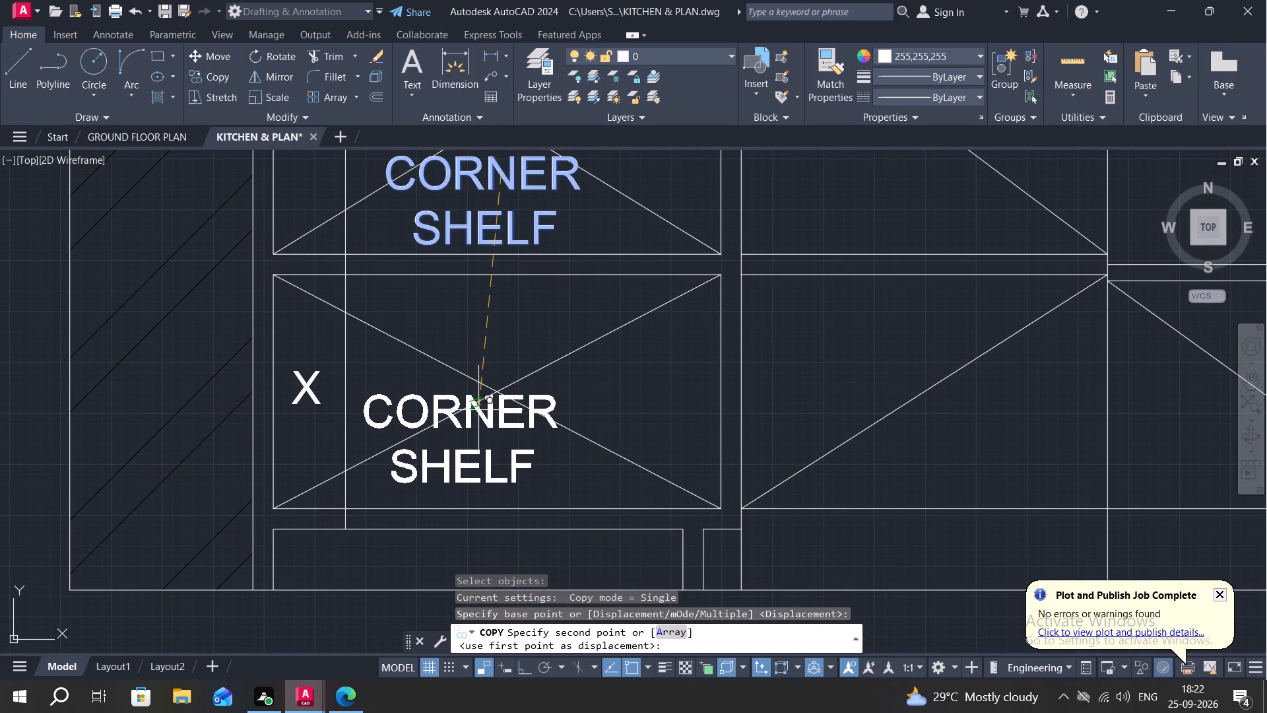
left_click(481, 421)
Copy the SHUTTER label above ADJUSTABLE SHELF INSIDE to the top of the base unit beside the corner shelves.
scroll(525, 342, "down", 2)
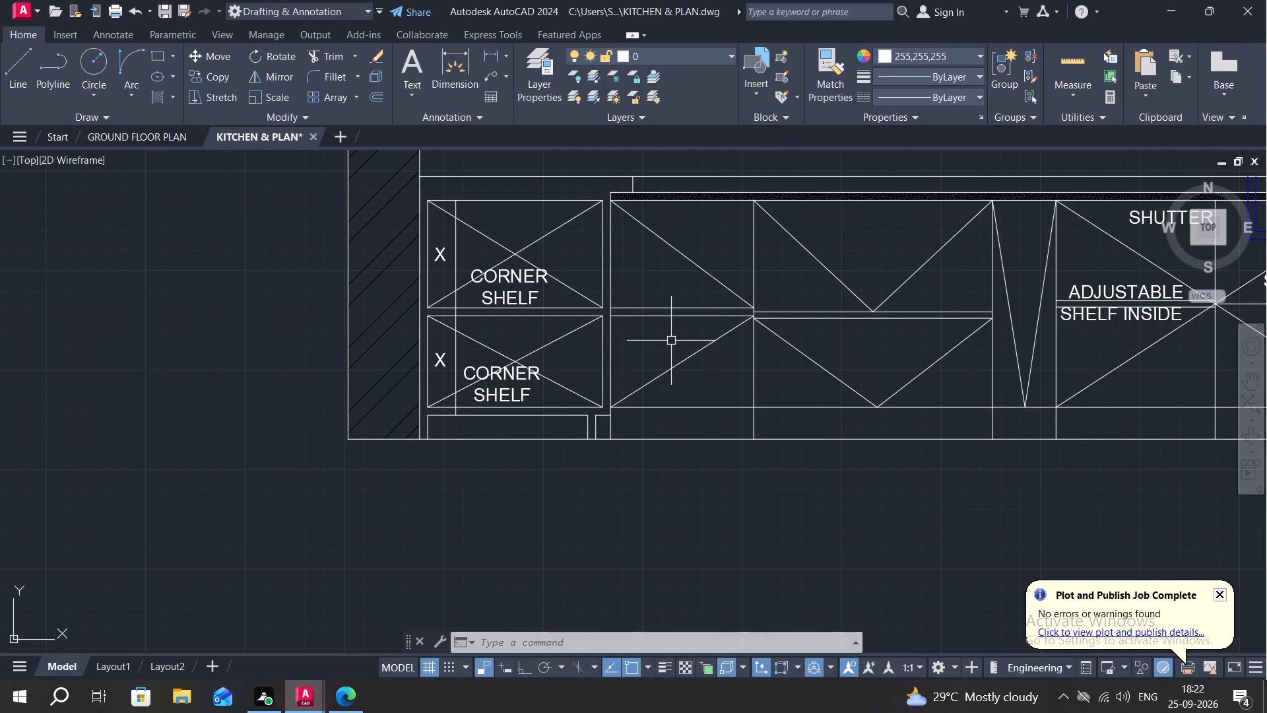
scroll(926, 381, "down", 1)
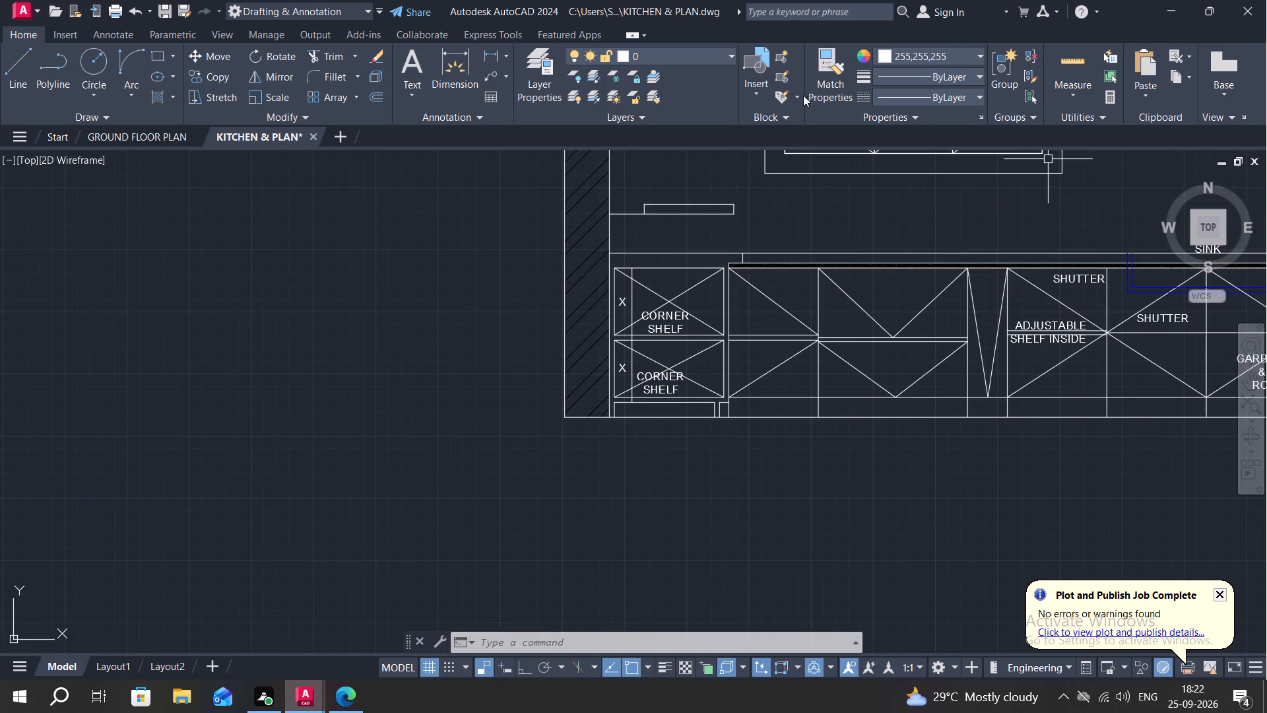
left_click(196, 71)
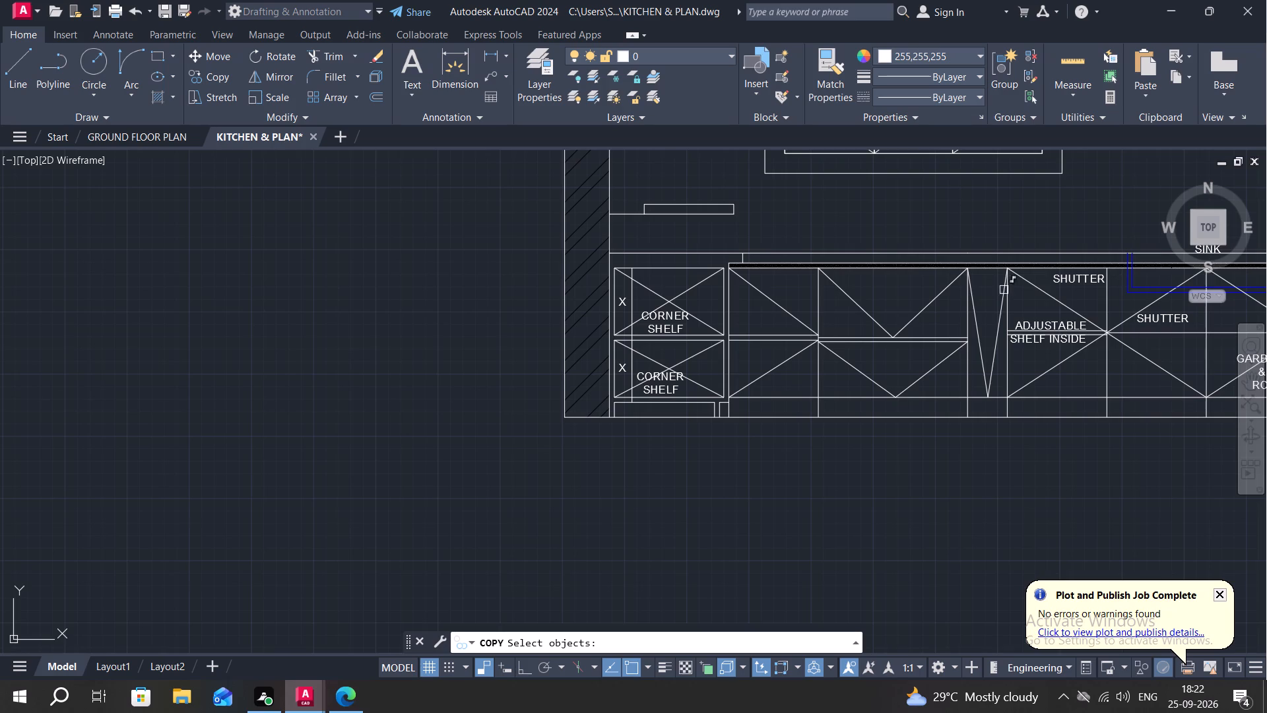
left_click(1082, 282)
right_click(1082, 281)
left_click(1082, 281)
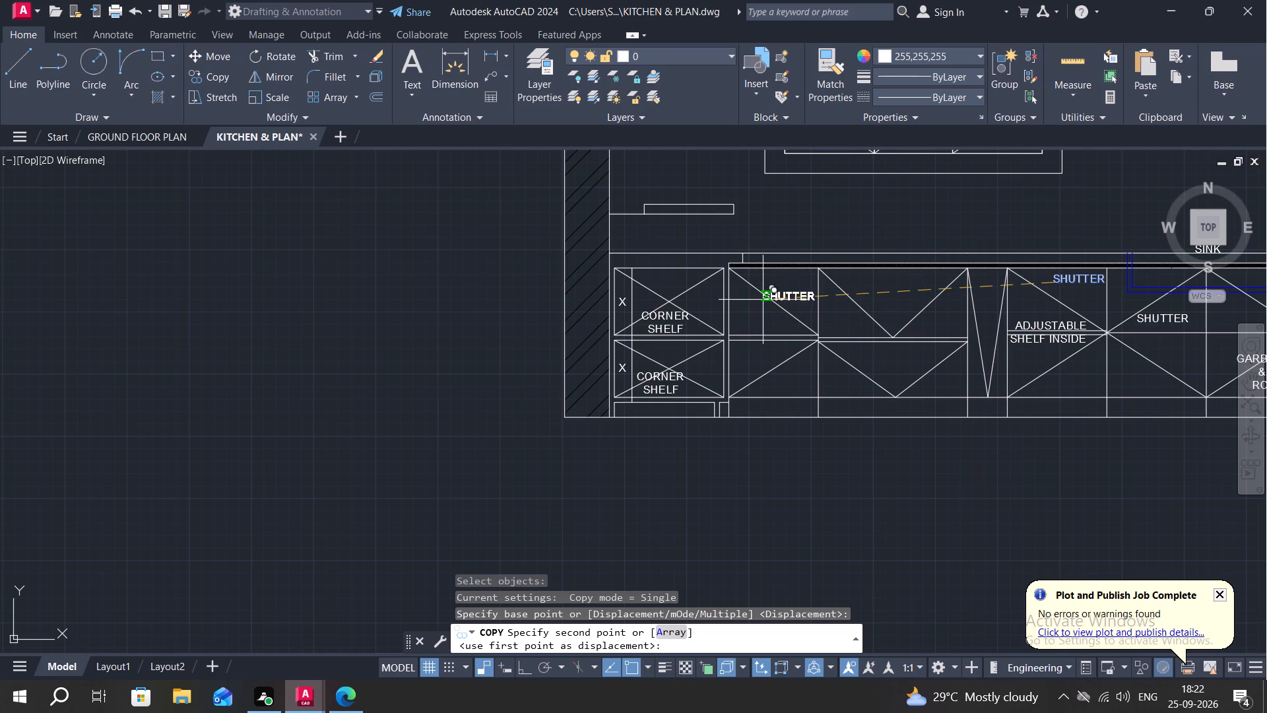
left_click(735, 285)
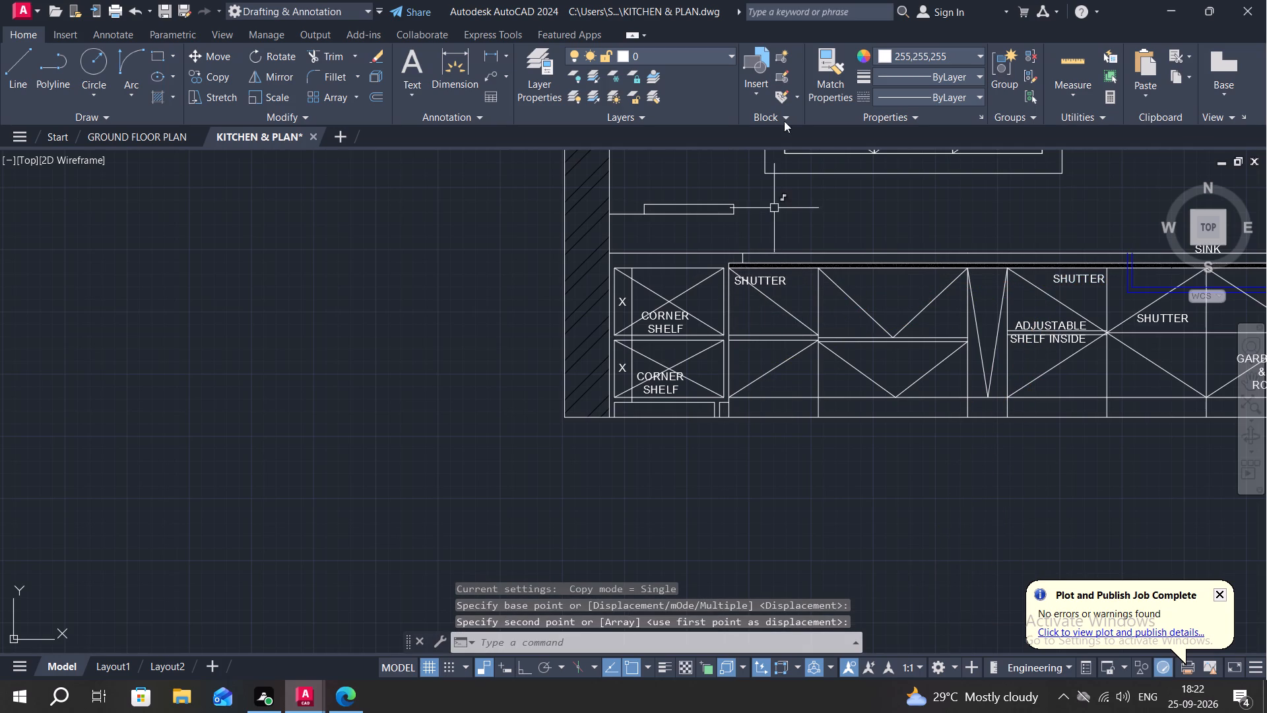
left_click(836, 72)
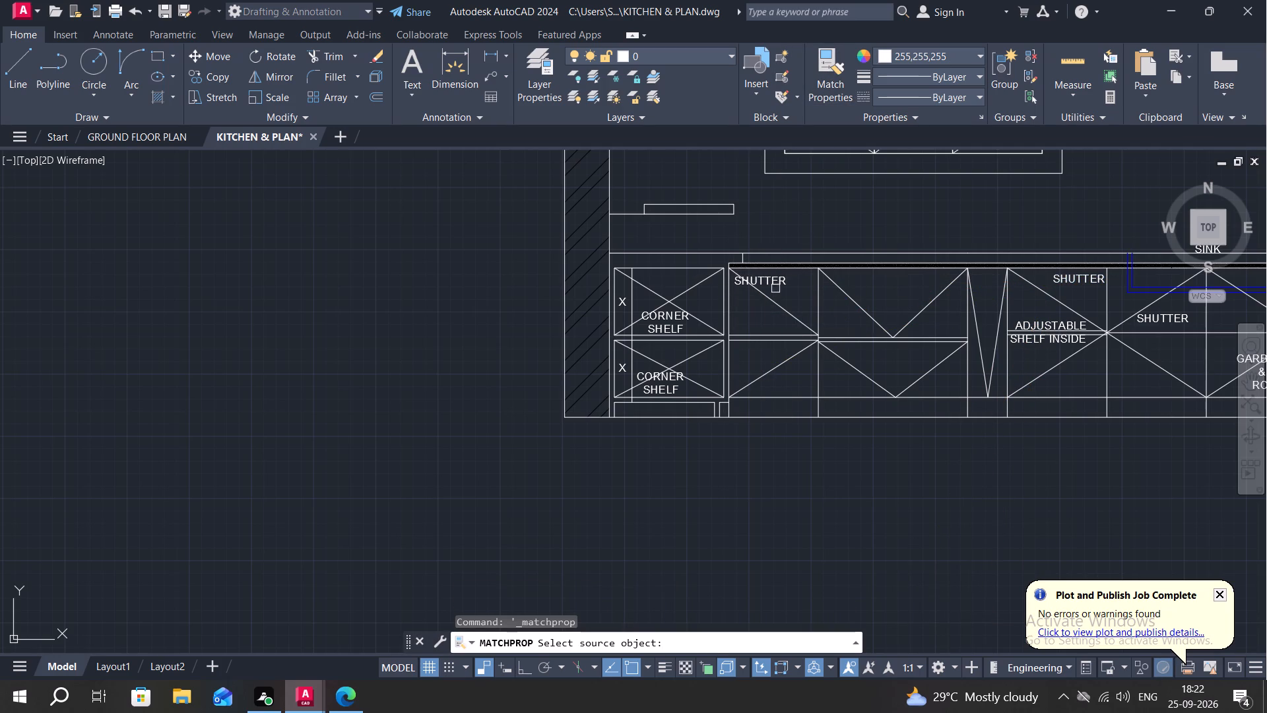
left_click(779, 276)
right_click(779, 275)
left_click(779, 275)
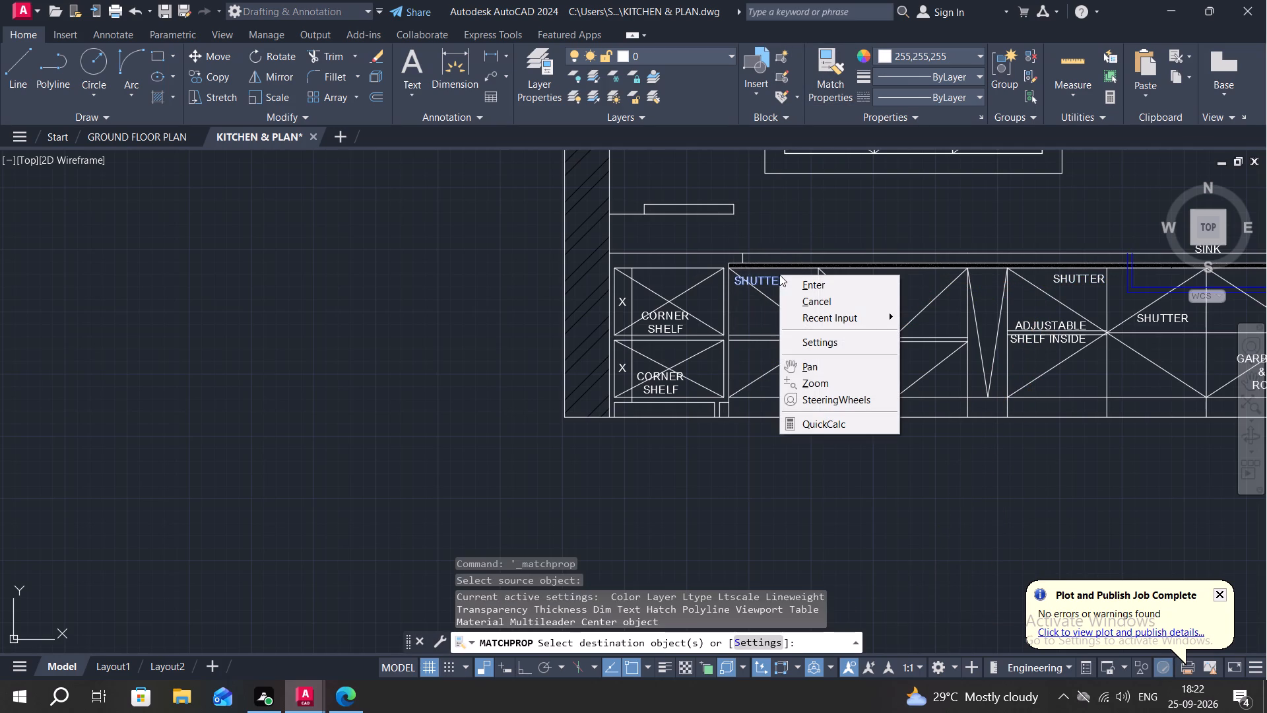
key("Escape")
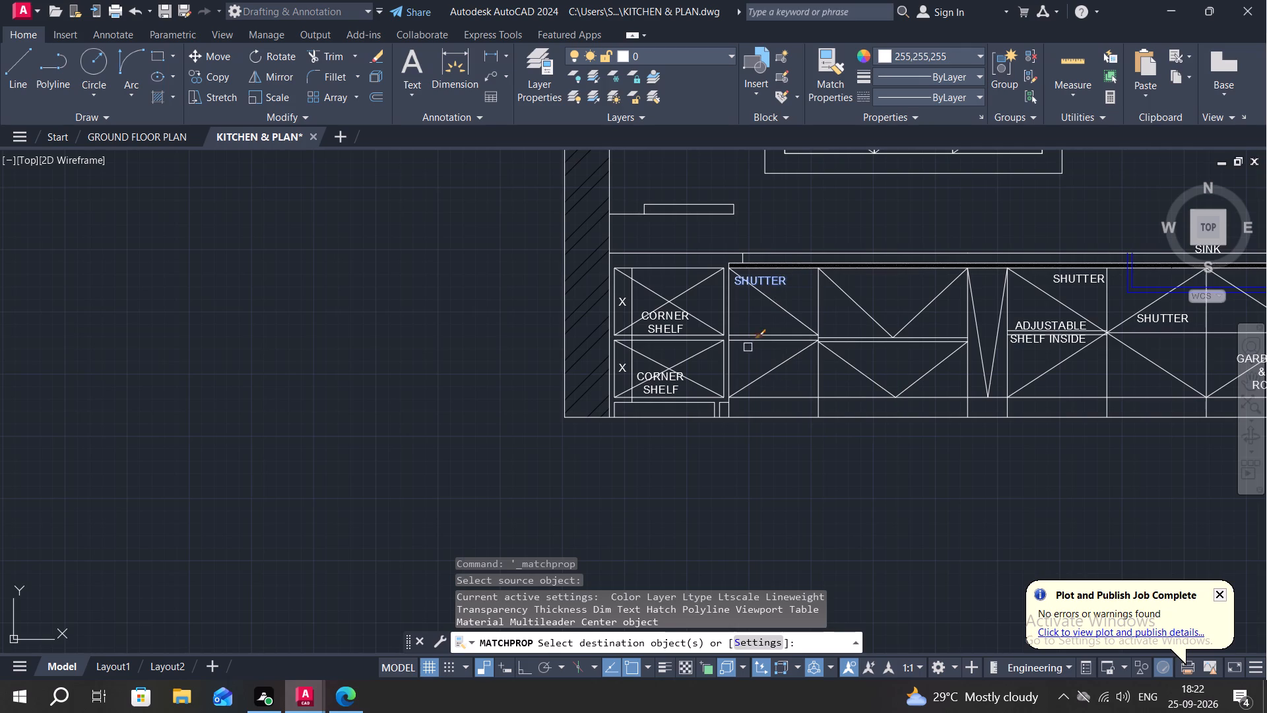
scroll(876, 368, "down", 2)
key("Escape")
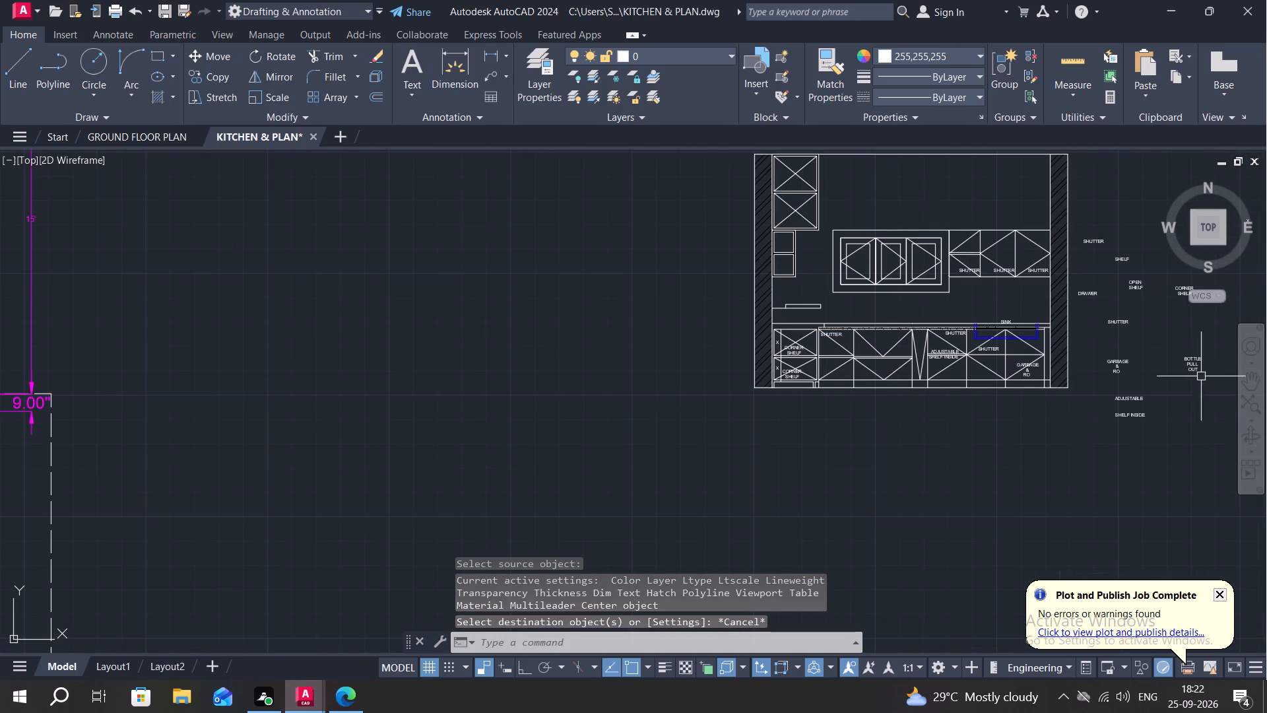
Copy the spare DRAWER label from outside the elevation into the upper drawer front of the base units.
scroll(1133, 295, "up", 2)
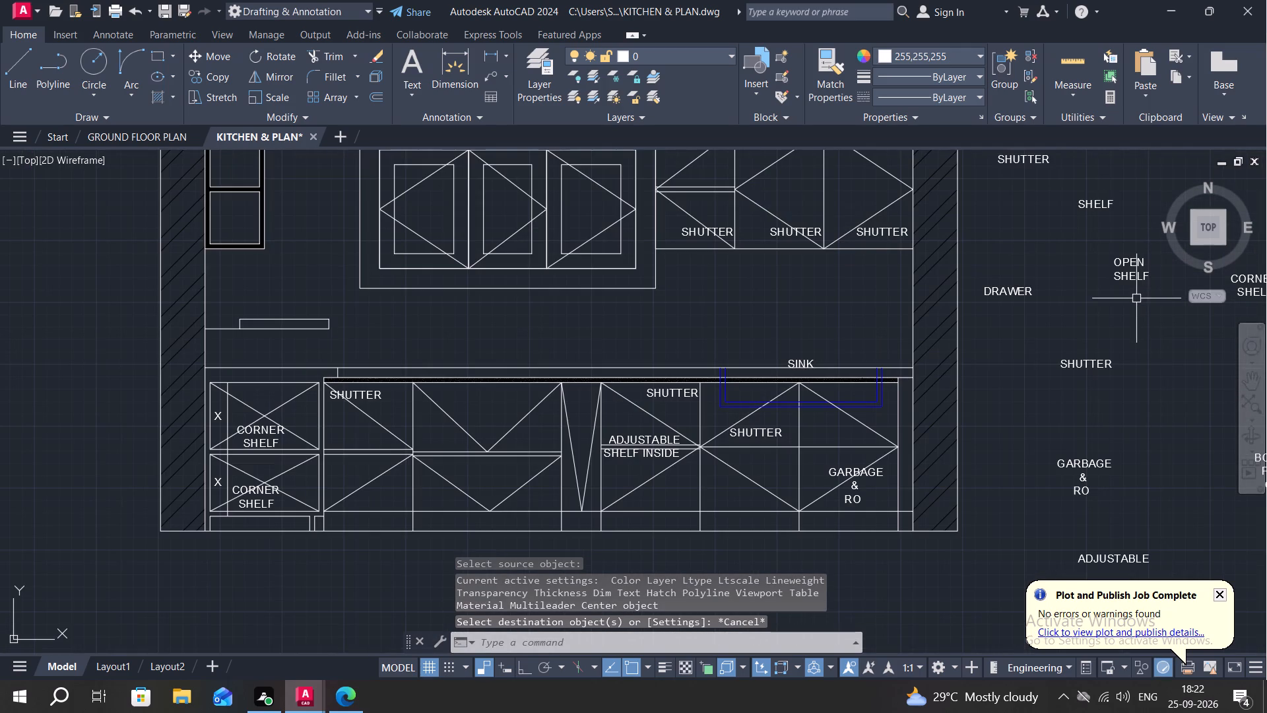
type("CO")
key("space")
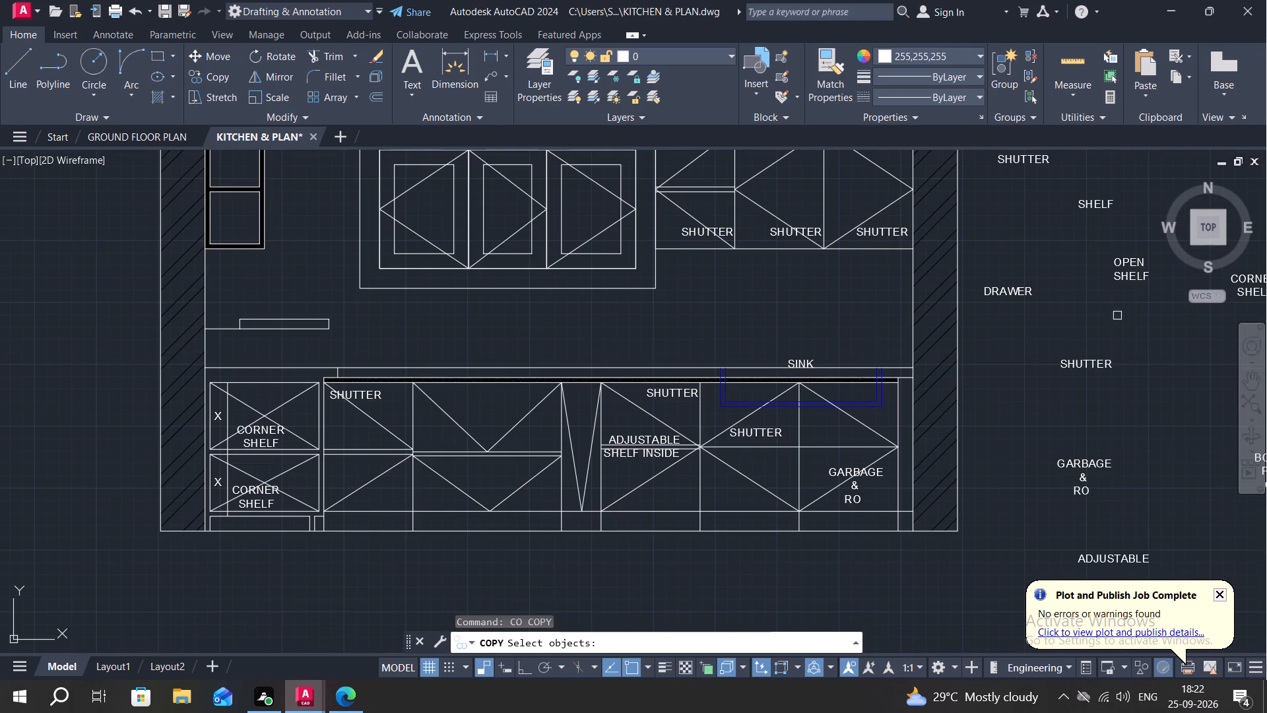
left_click(990, 294)
right_click(991, 294)
left_click(991, 294)
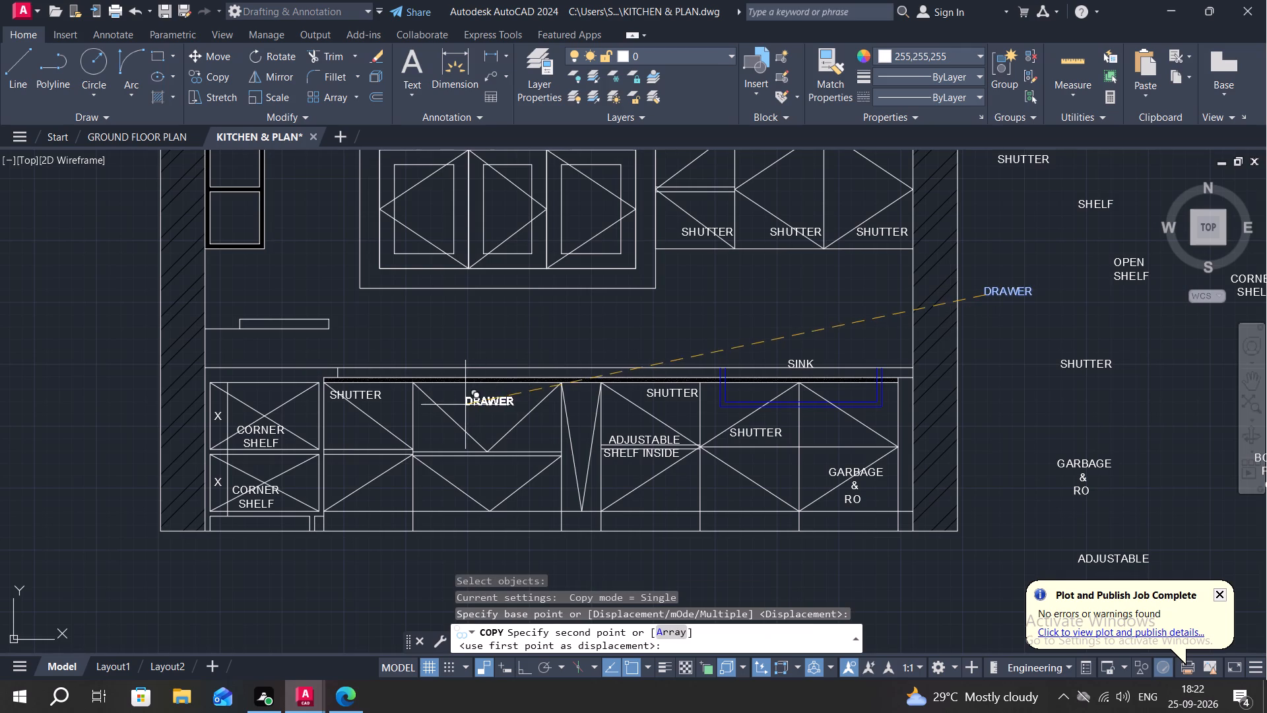
left_click(469, 404)
Copy that DRAWER label down into the lower drawer front.
key("space")
left_click(478, 401)
right_click(478, 400)
left_click(478, 400)
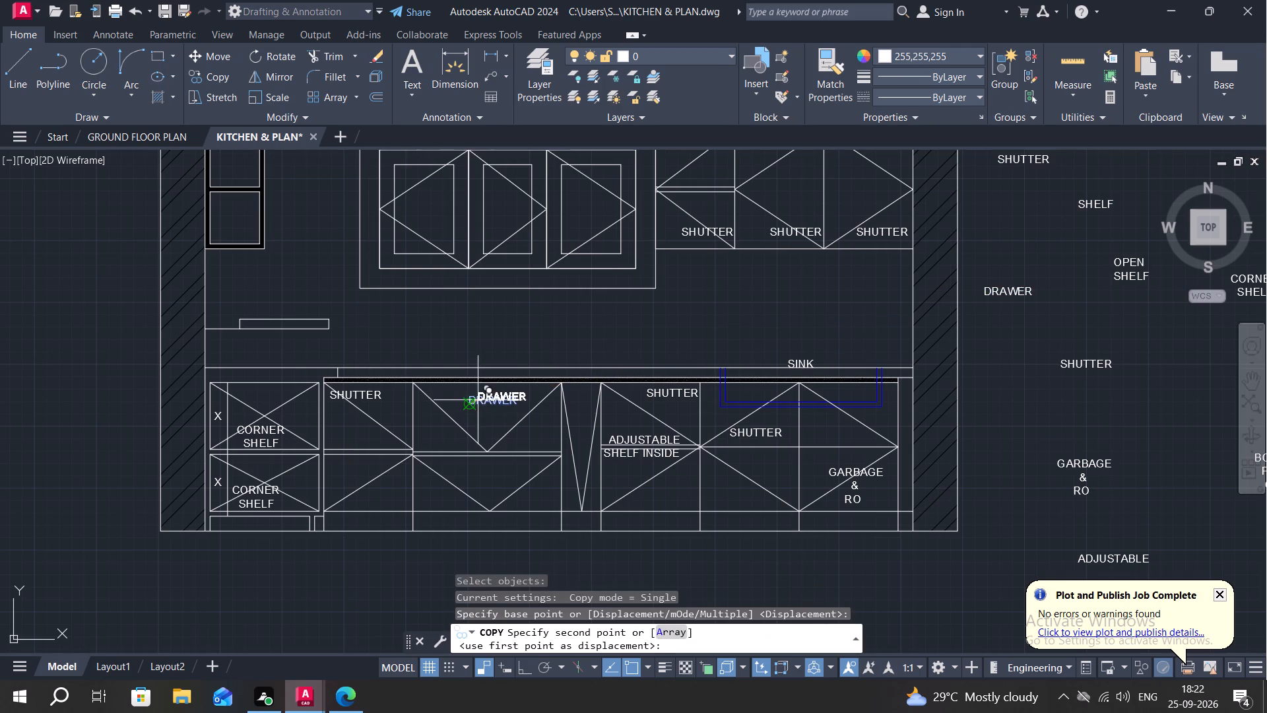
left_click(472, 473)
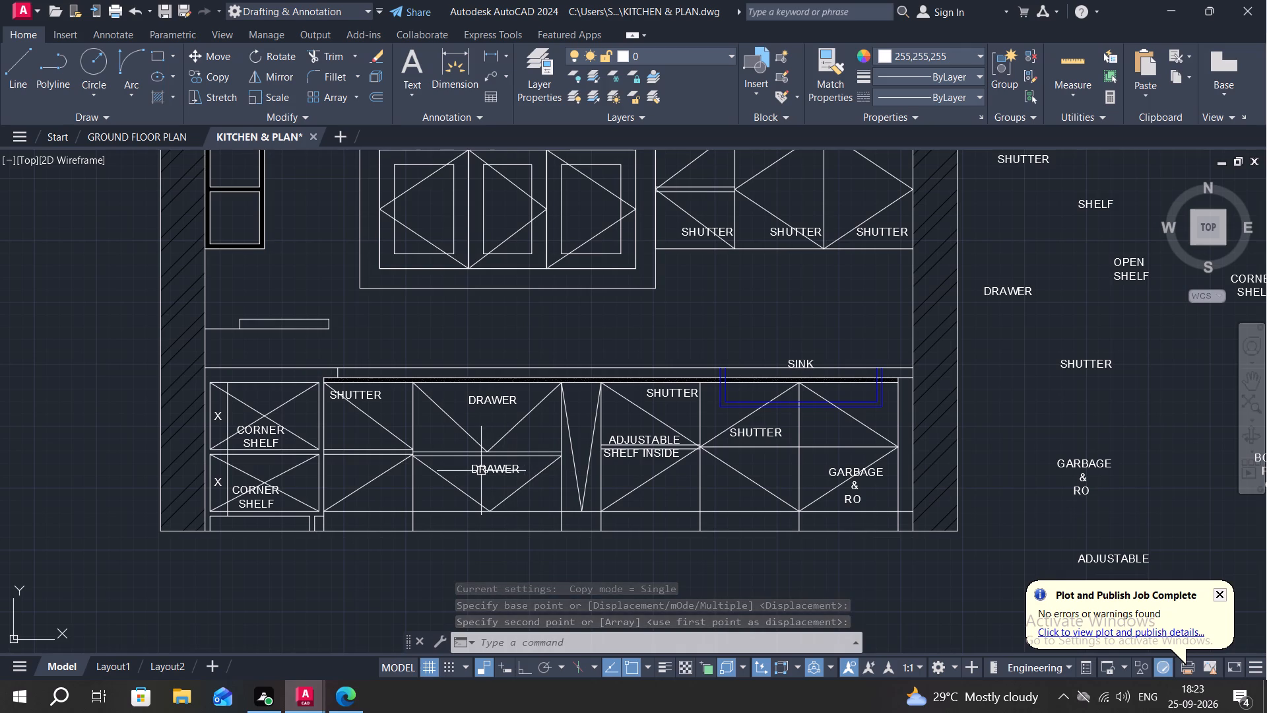
Copy the spare SHELF INSIDE label to the bottom of the upper compartment between the corner shelves and the drawers.
scroll(895, 516, "down", 1)
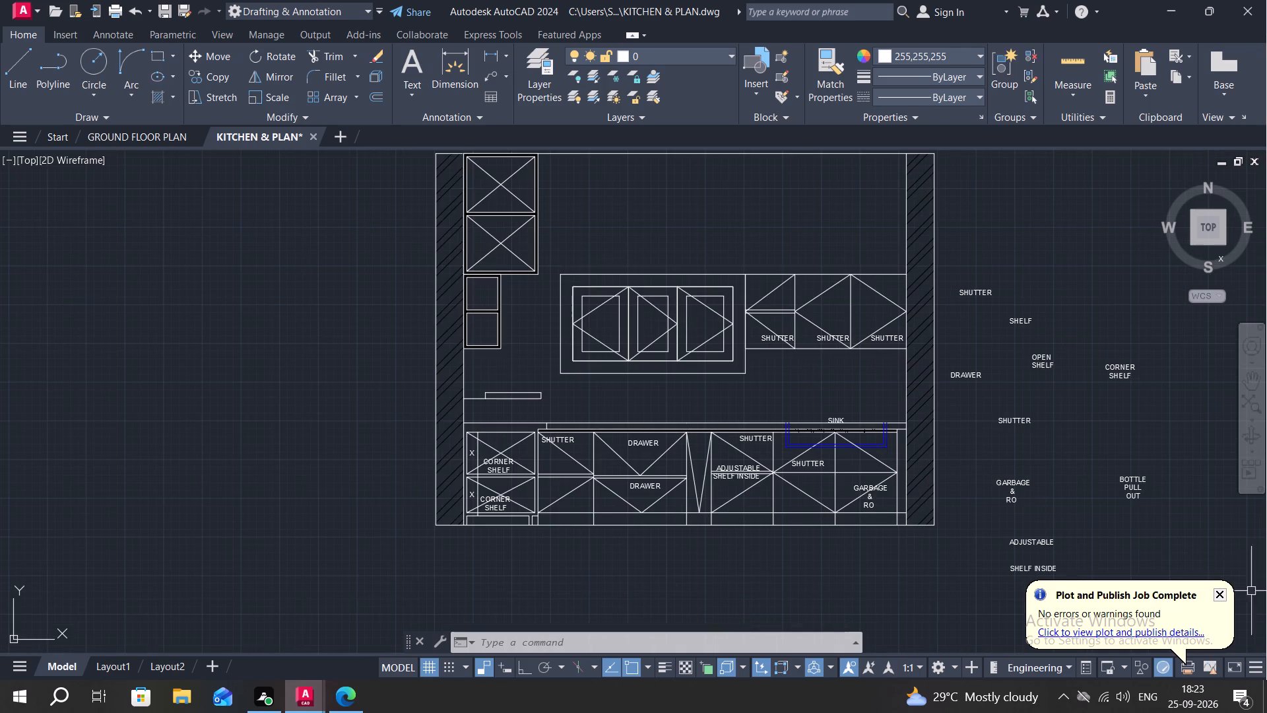
middle_click_drag(1063, 518, 1054, 512)
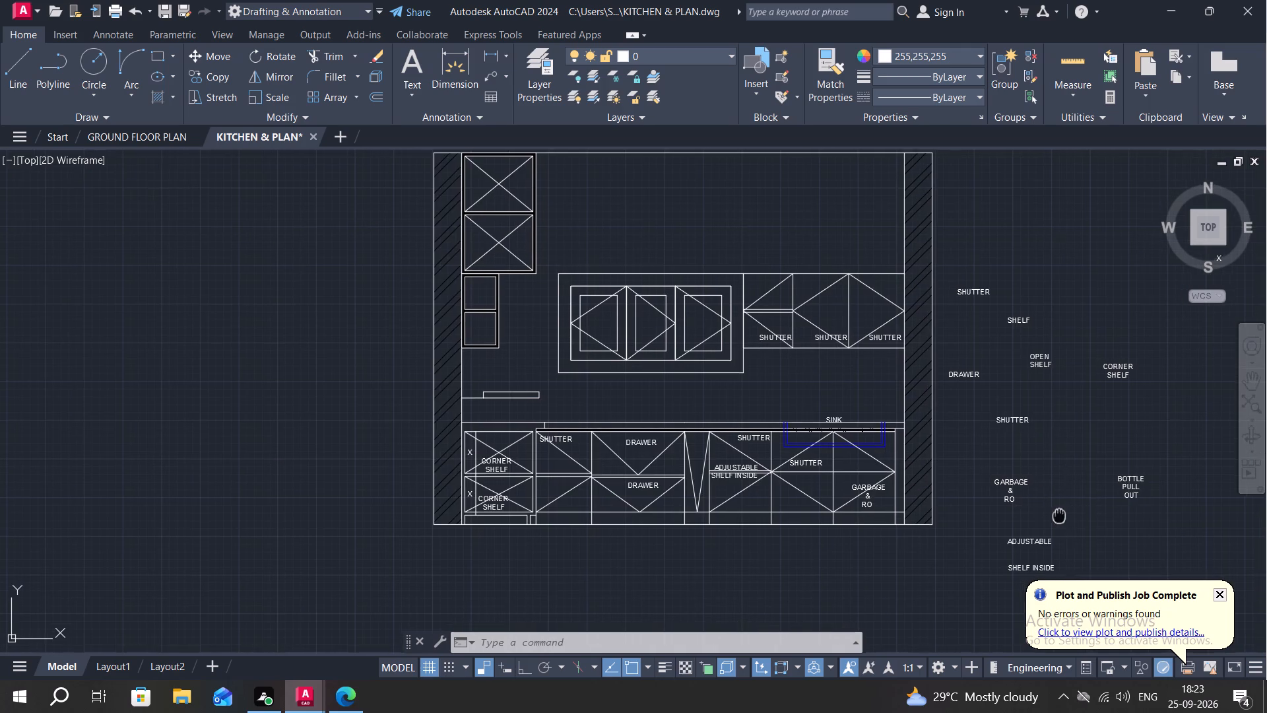
middle_click_drag(1054, 512, 1022, 453)
type("CO")
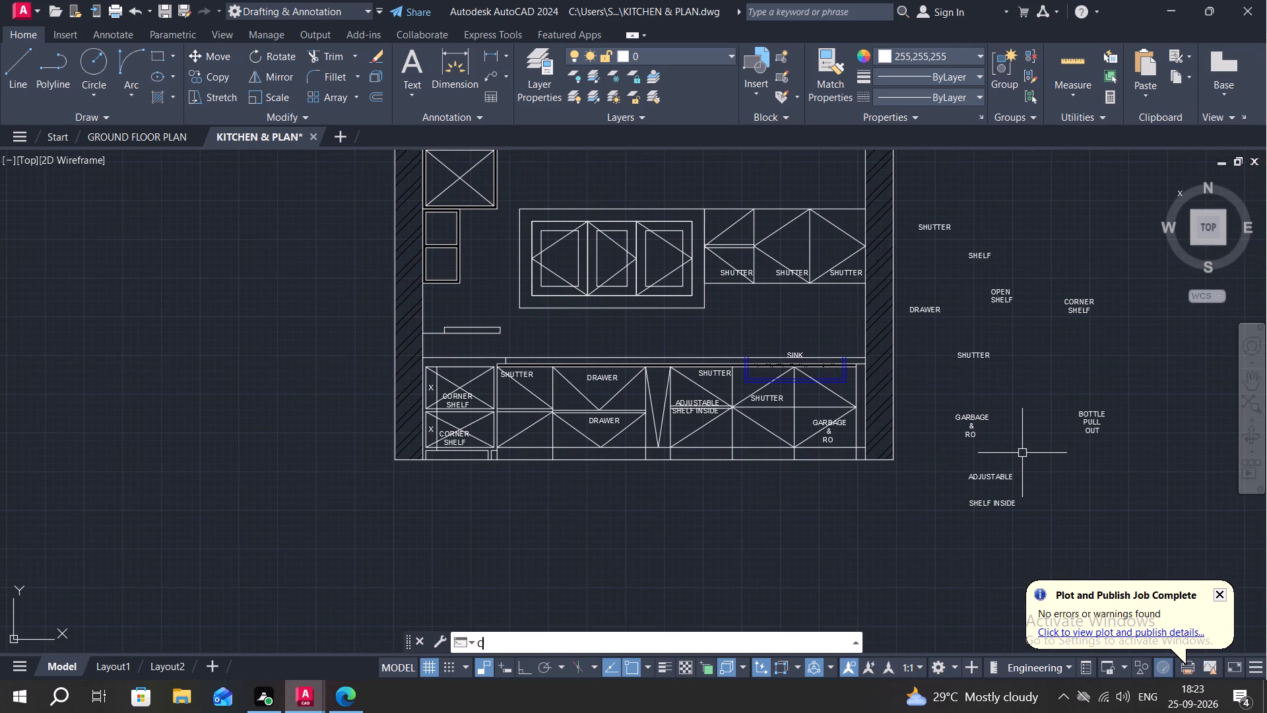
key("space")
left_click(1003, 502)
right_click(1002, 501)
left_click(1002, 501)
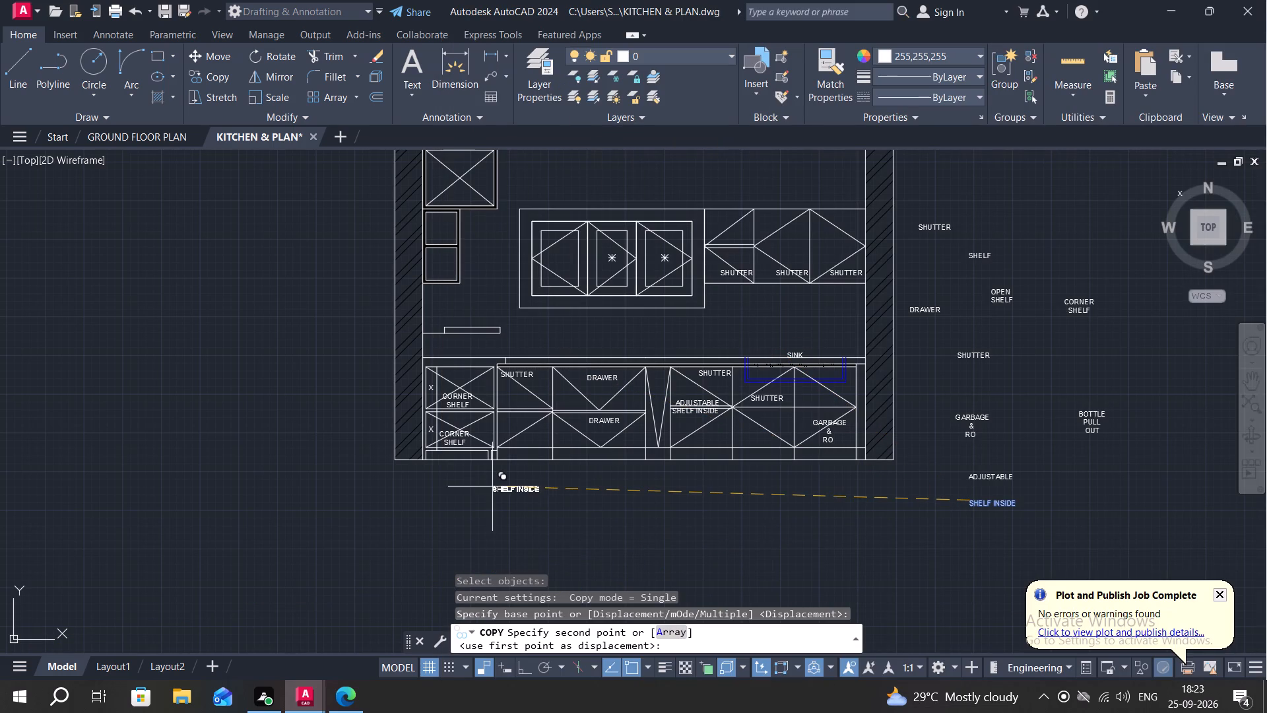
scroll(491, 408, "up", 3)
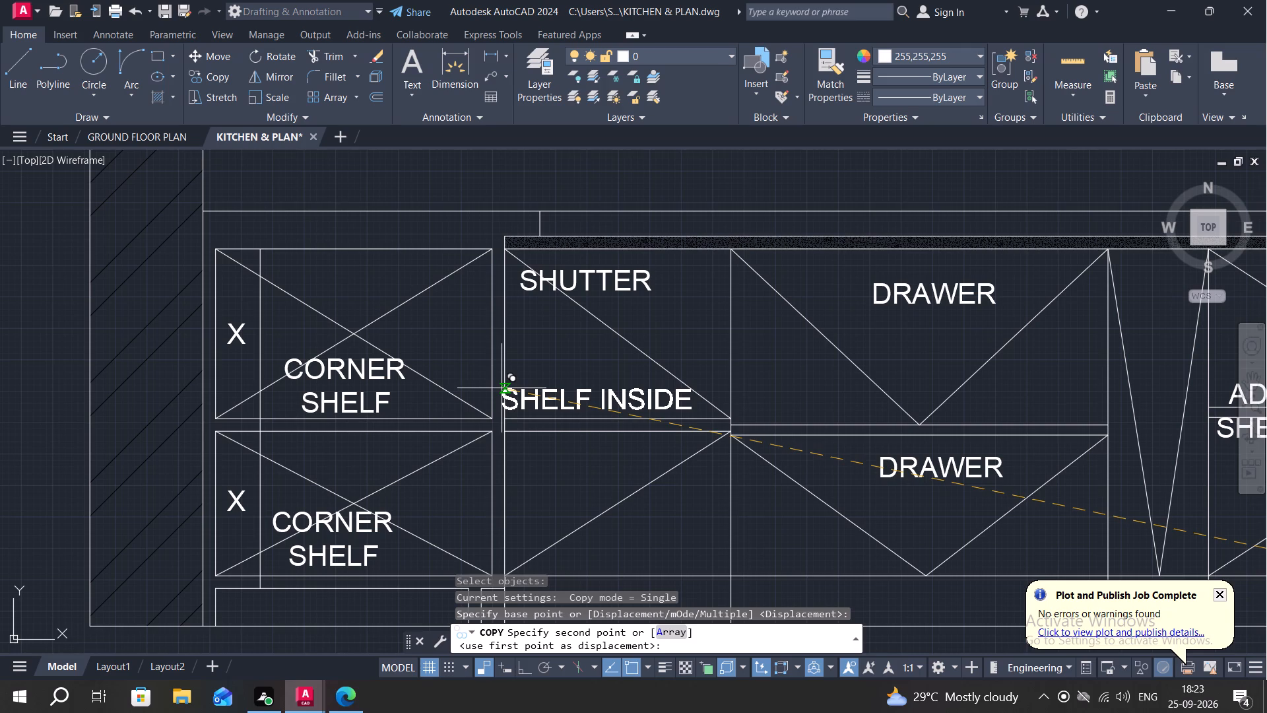
scroll(513, 395, "up", 1)
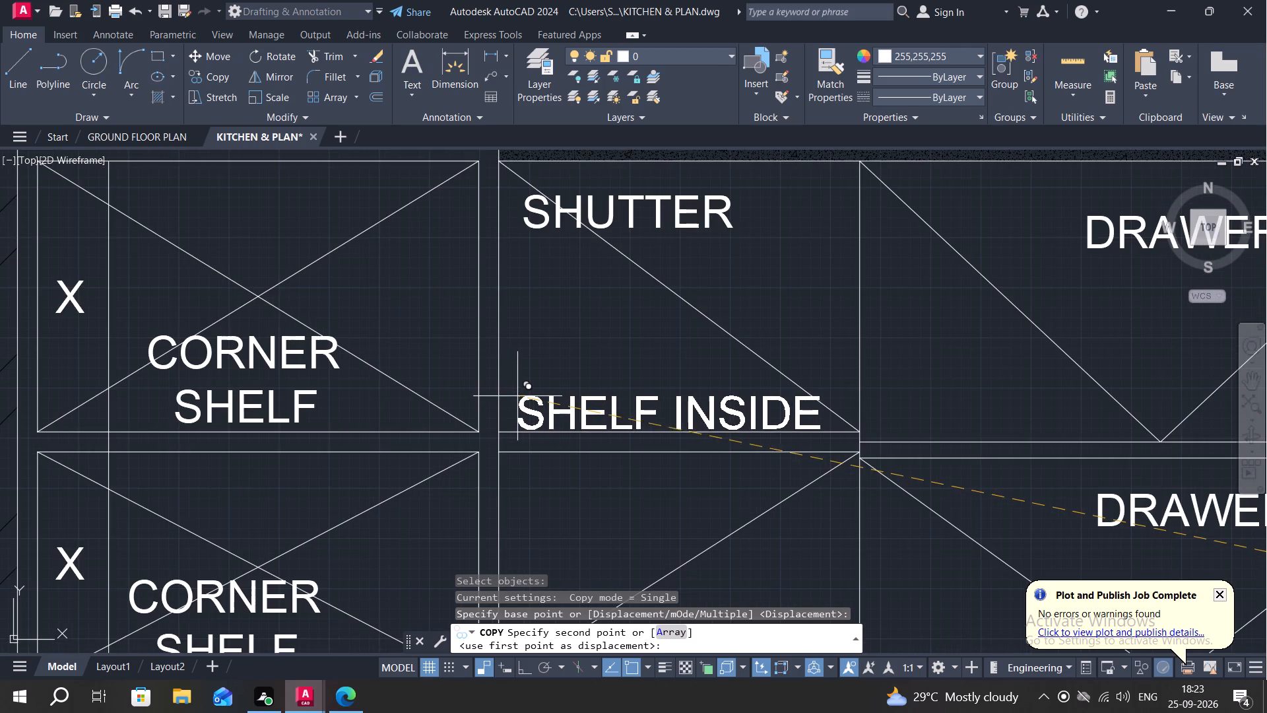
left_click(505, 397)
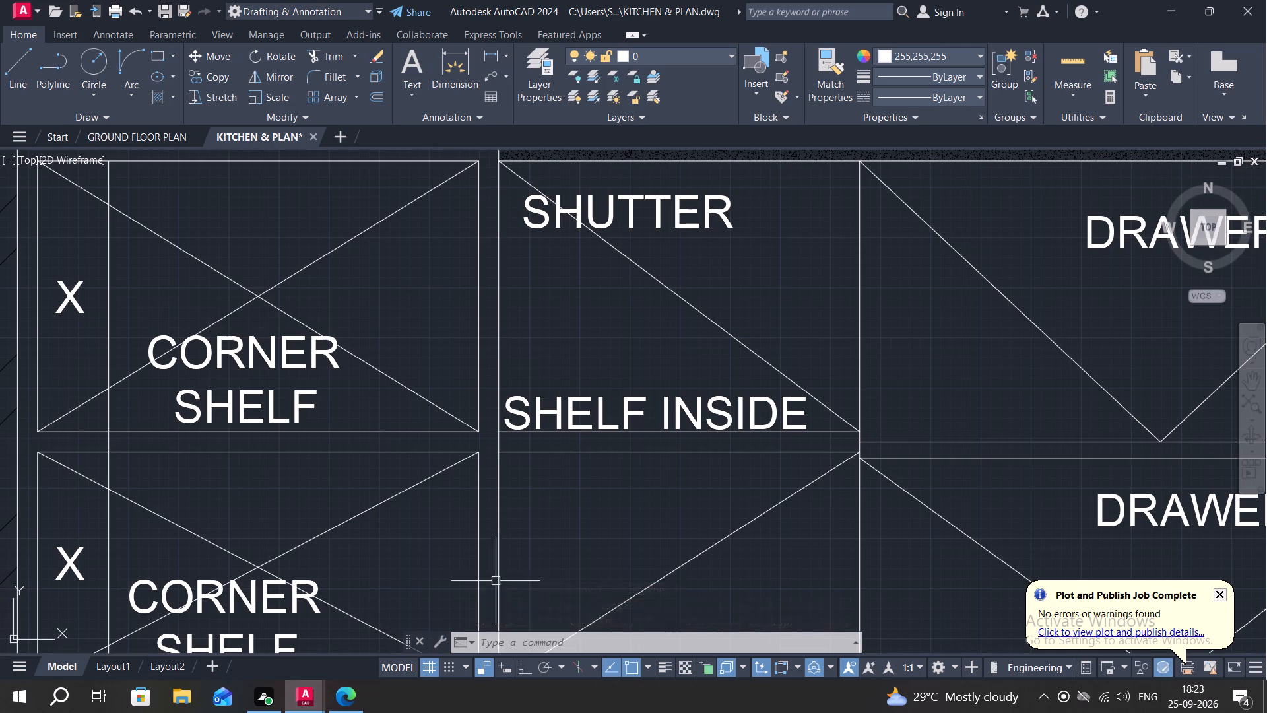
Copy the spare SHELF label from outside the elevation into the lower box of the small wall shelf.
scroll(499, 572, "down", 3)
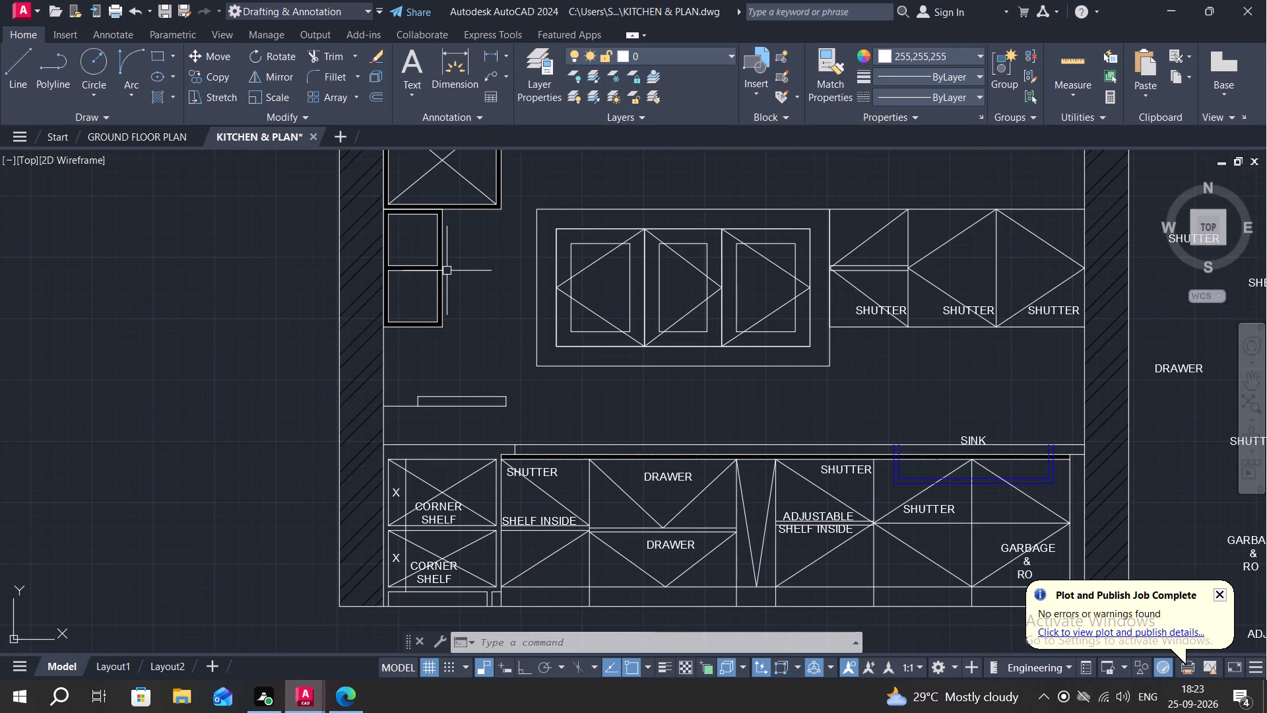
type("CO")
key("space")
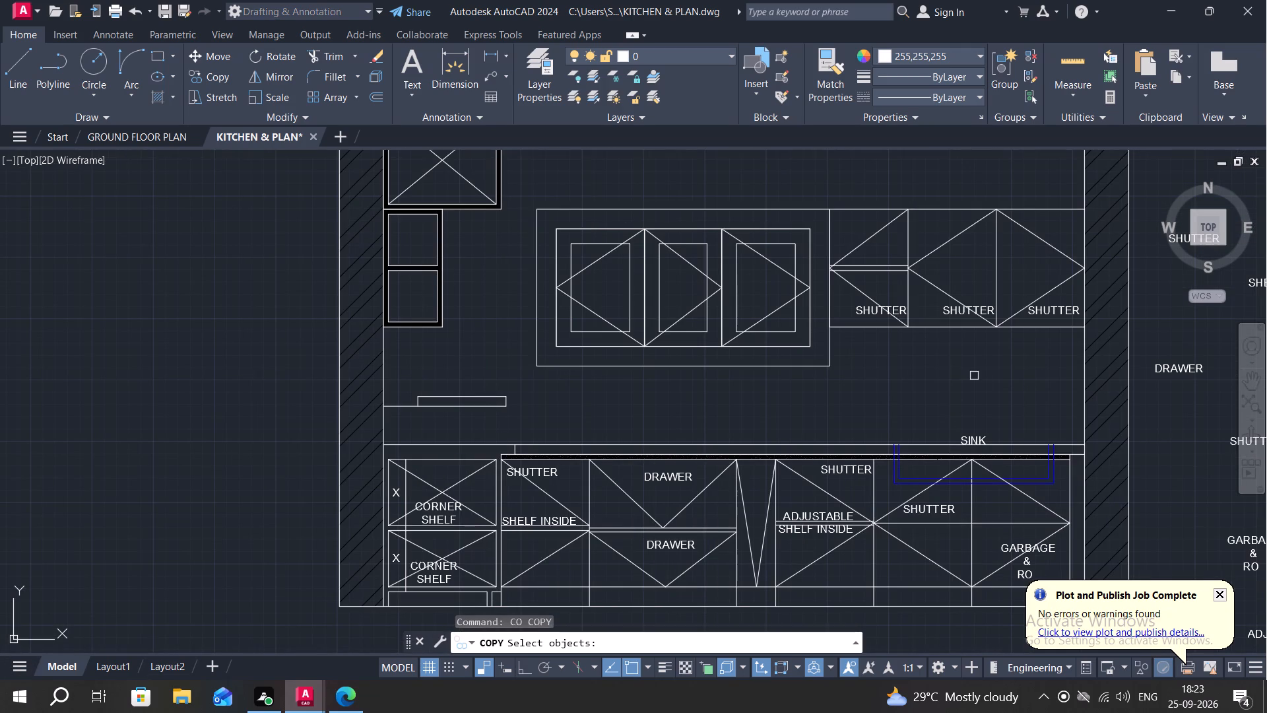
middle_click_drag(971, 386, 868, 367)
scroll(1137, 440, "down", 1)
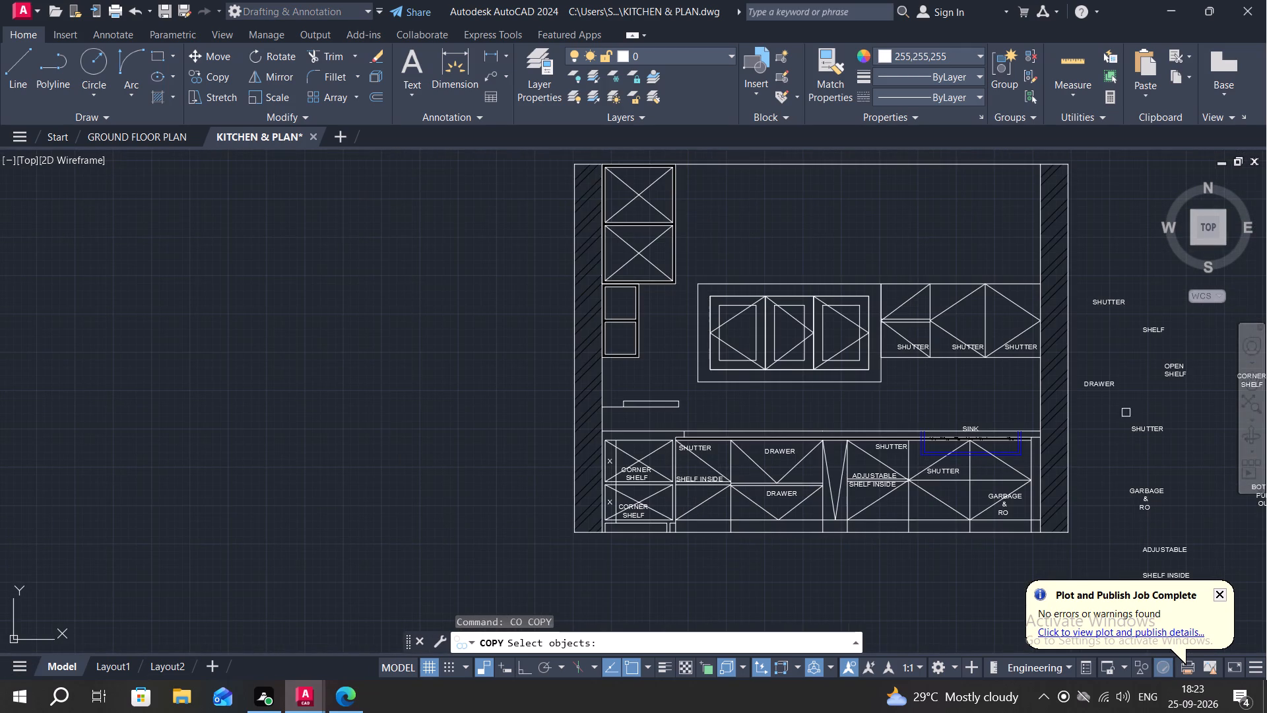
left_click(1148, 329)
right_click(1148, 329)
left_click(1148, 329)
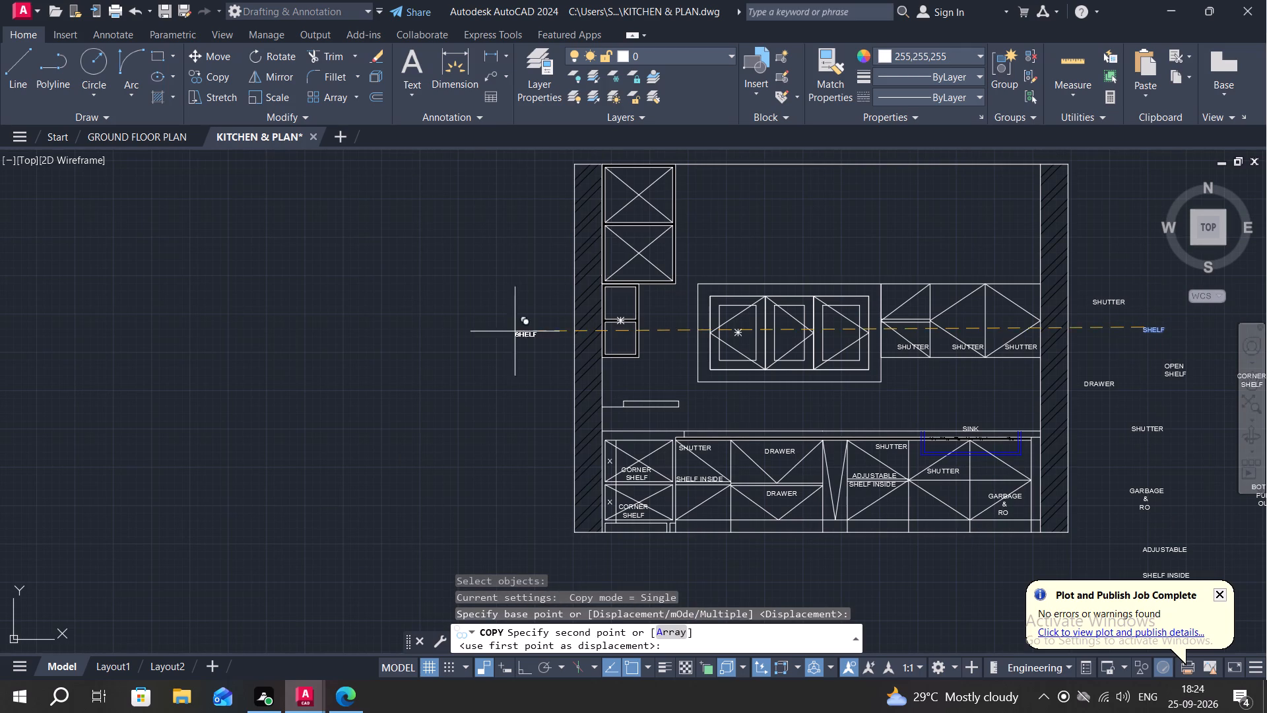
scroll(599, 341, "up", 2)
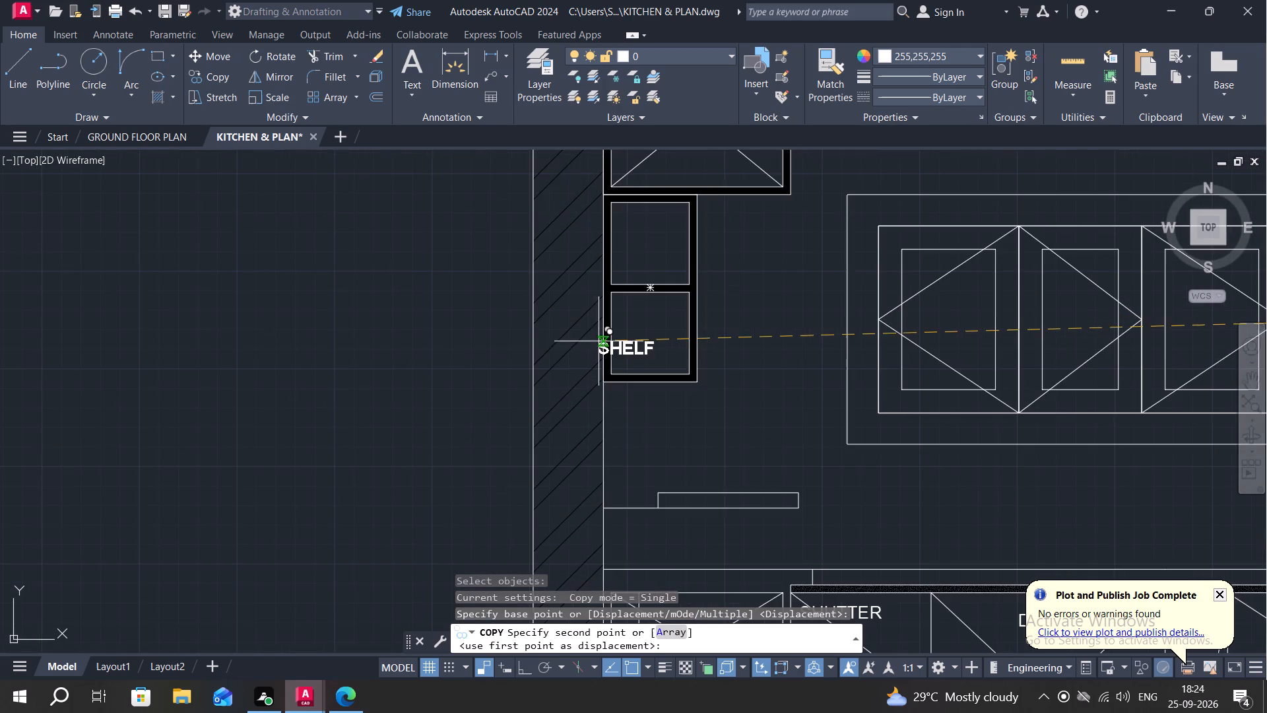
scroll(619, 351, "up", 2)
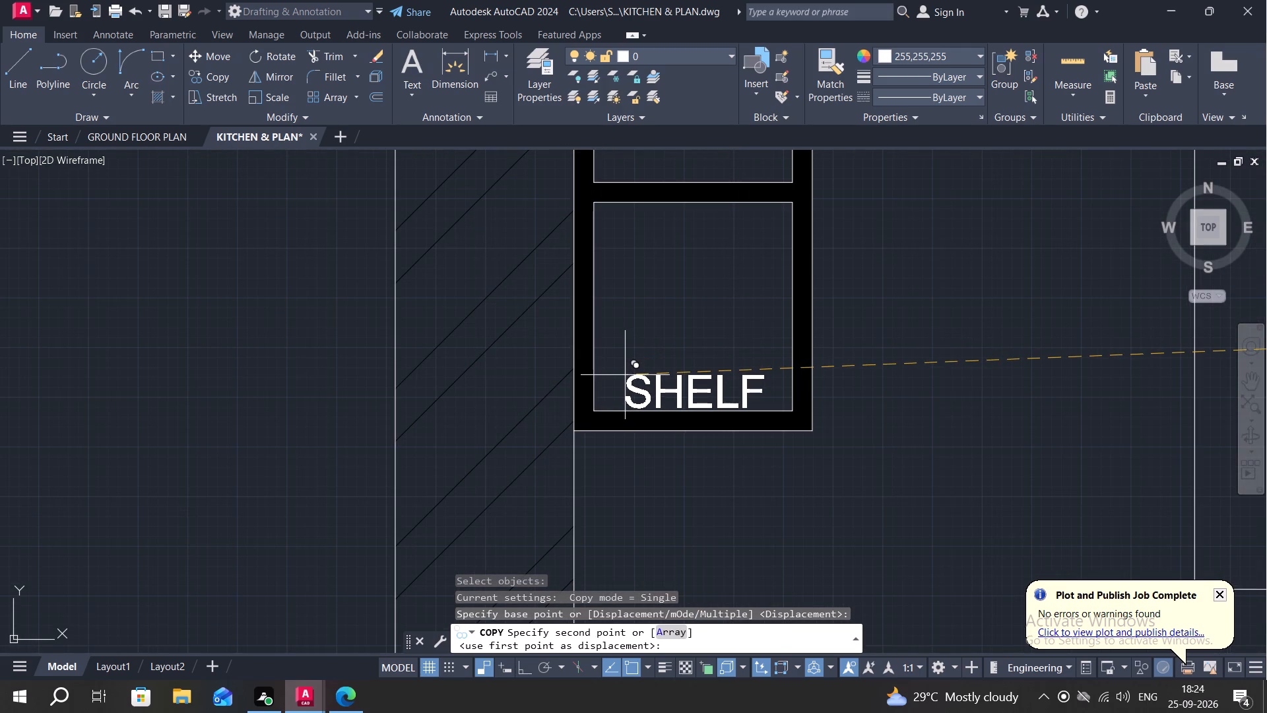
left_click(626, 374)
Copy the SHELF label in the small wall shelf's lower box straight up into its upper box.
key("space")
left_click(644, 379)
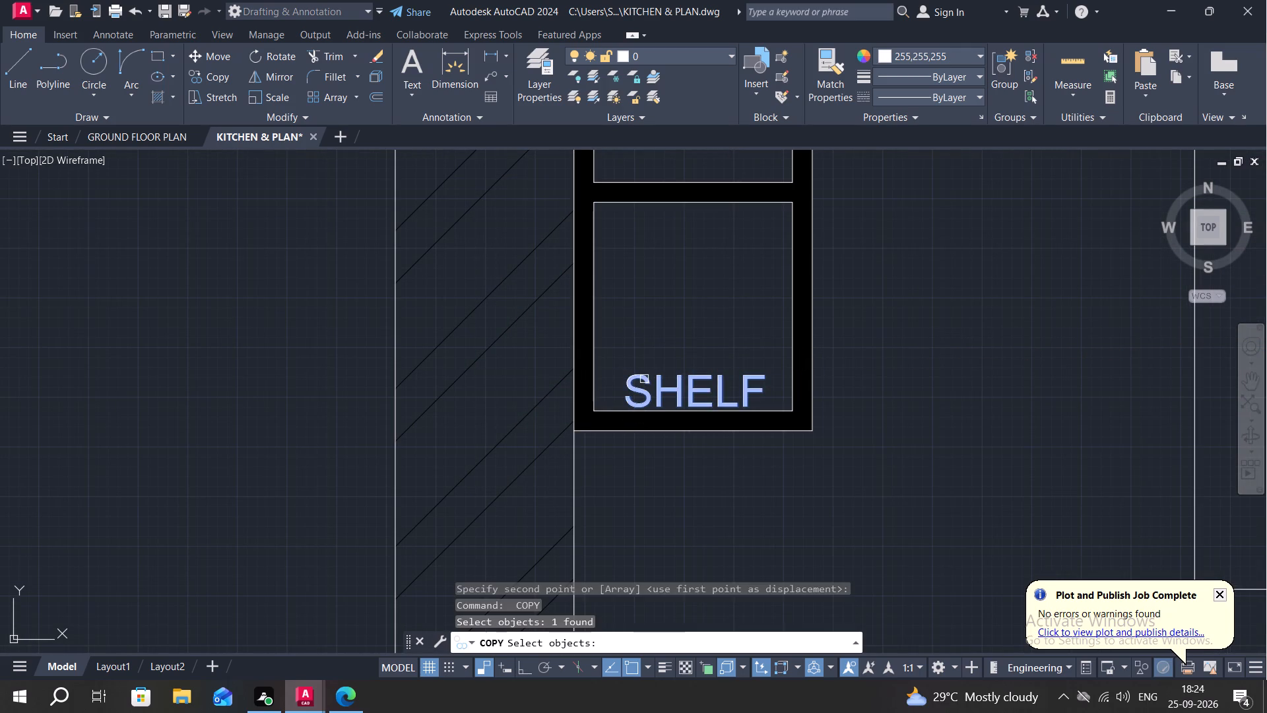
right_click(644, 379)
left_click(644, 379)
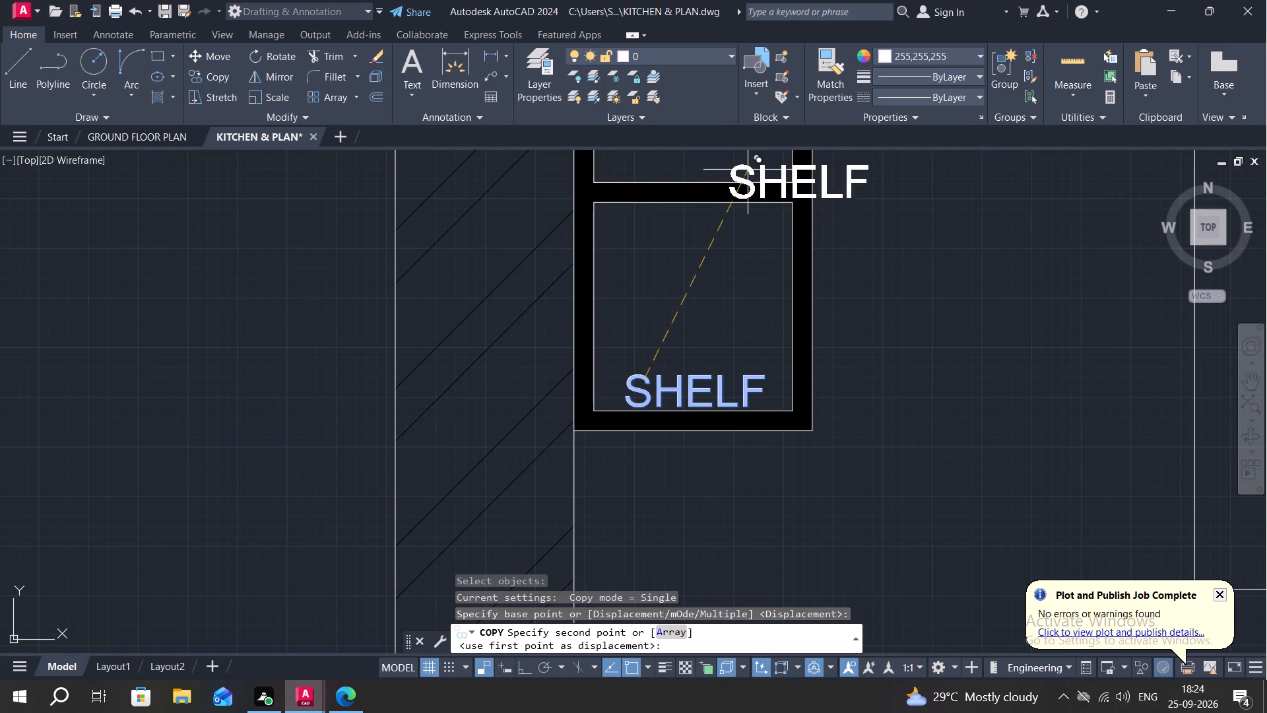
key("F8")
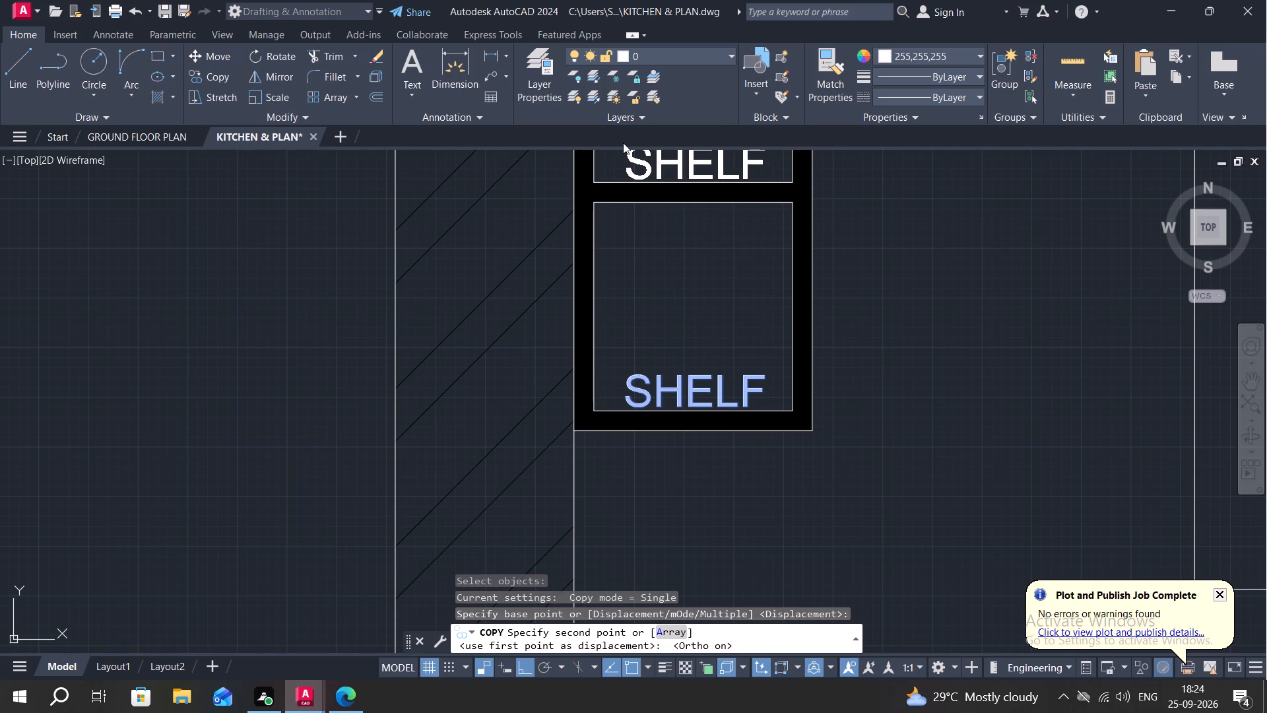
middle_click_drag(614, 140, 641, 158)
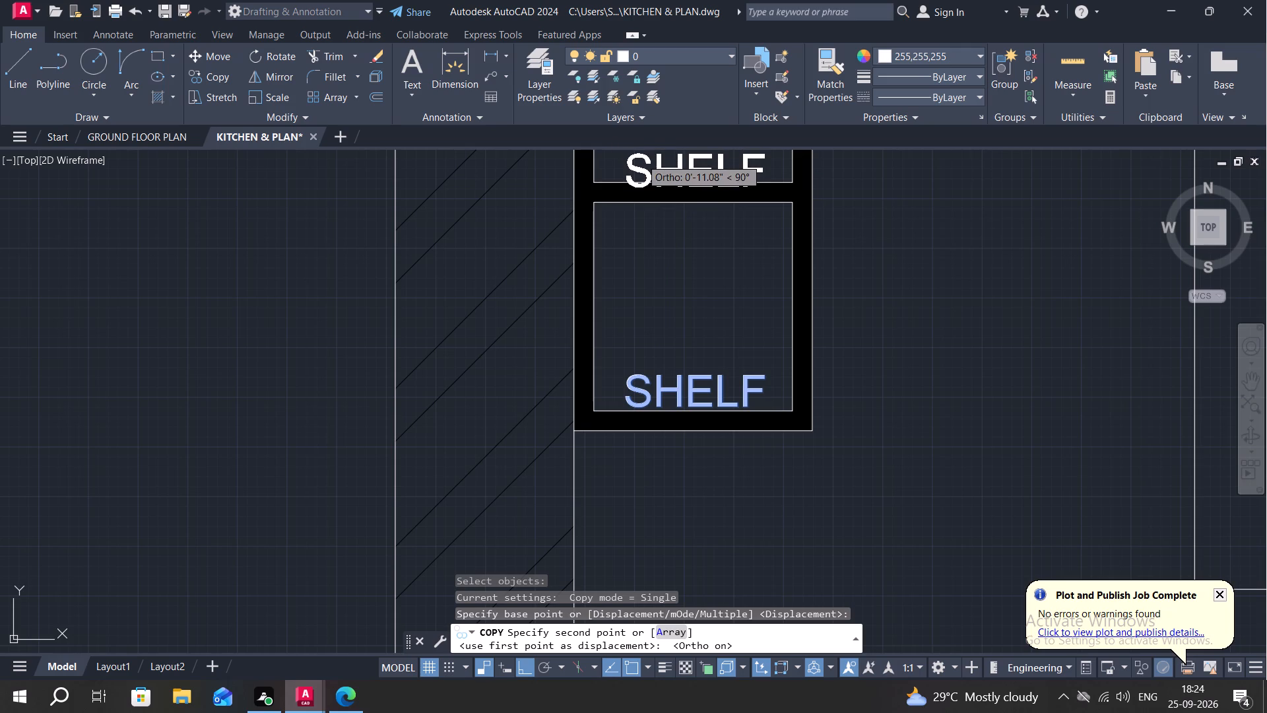
middle_click_drag(641, 158, 627, 158)
scroll(626, 159, "down", 2)
middle_click_drag(626, 160, 634, 177)
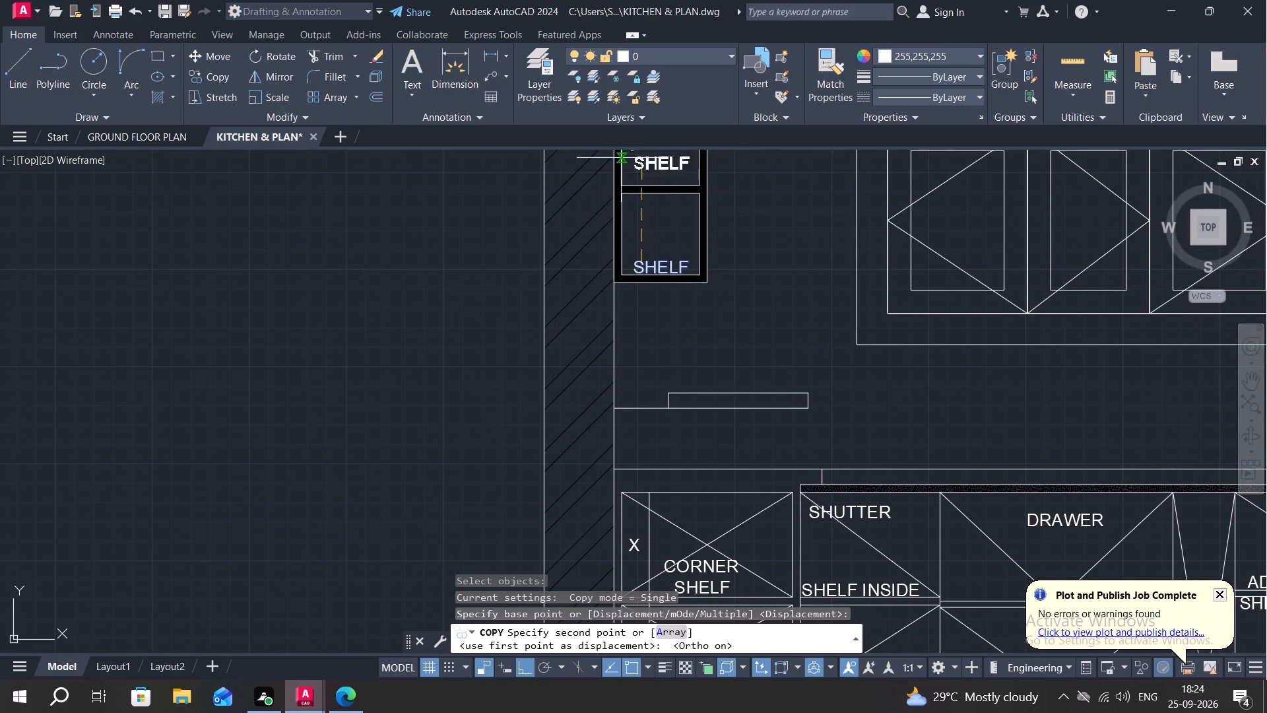
middle_click_drag(658, 355, 763, 596)
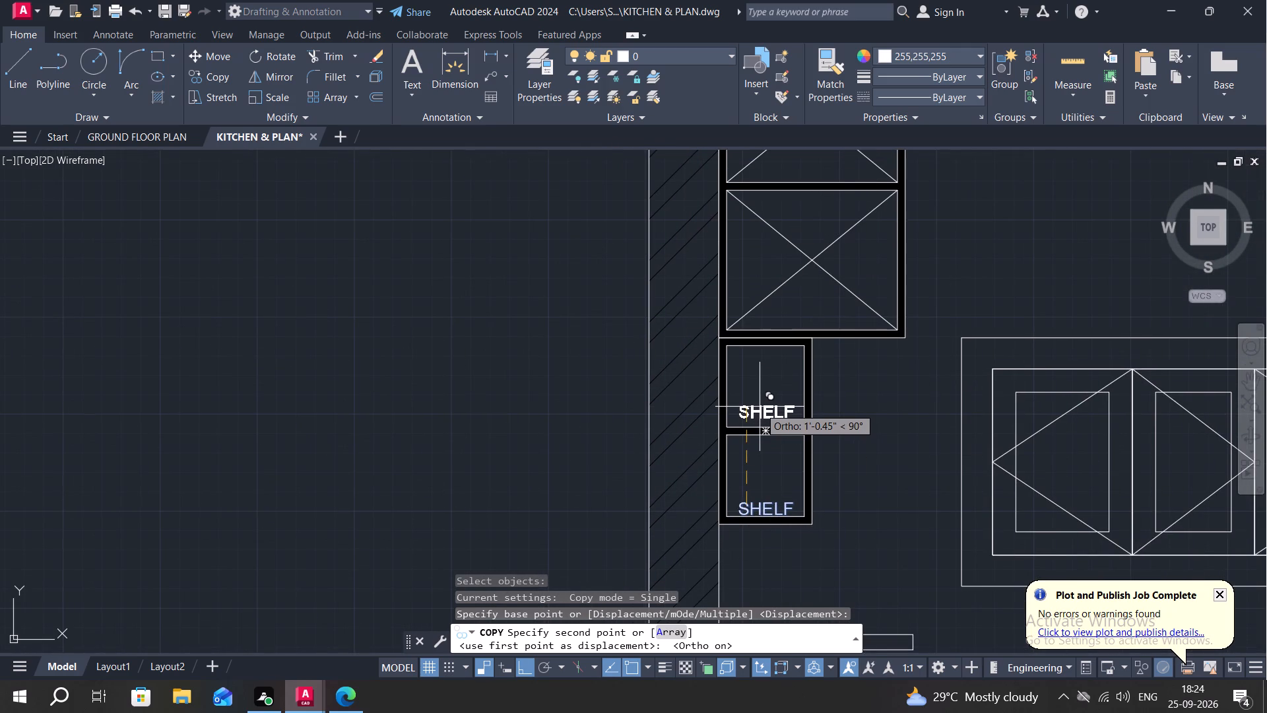
scroll(760, 417, "up", 2)
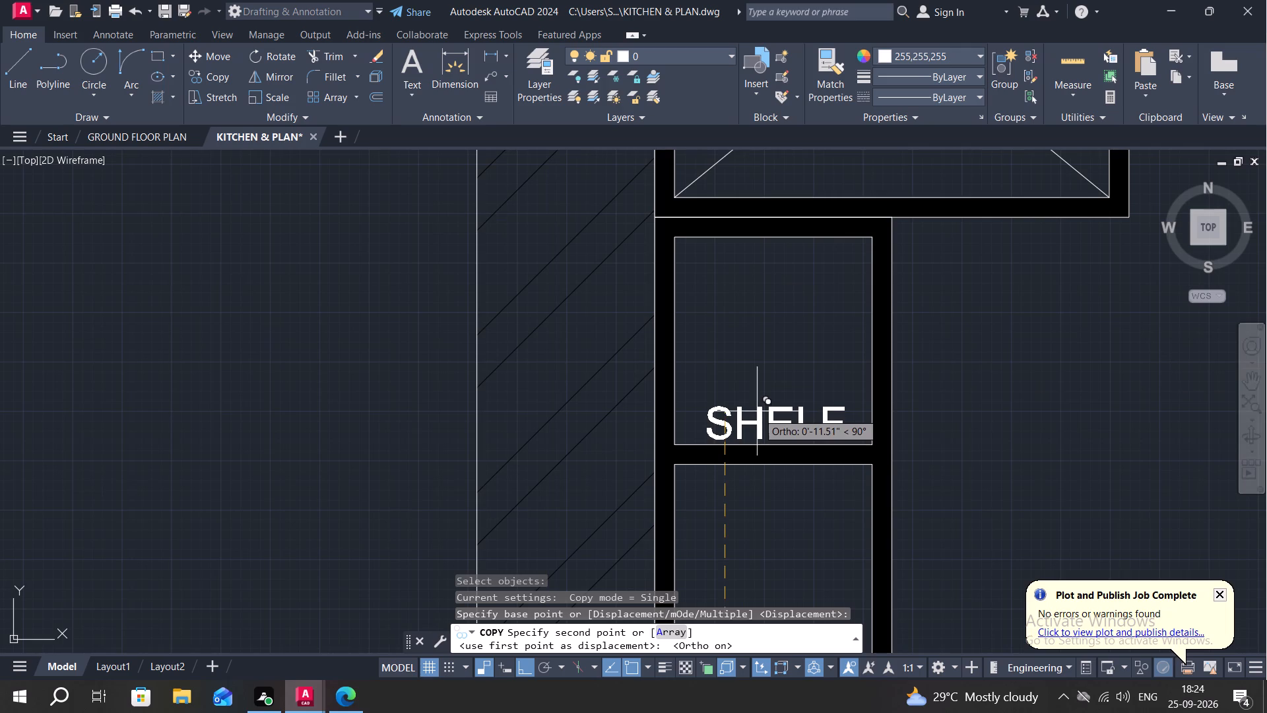
left_click(757, 411)
Copy the SHELF label from the small shelf's upper box to the bottom of the large wall shelf's lower crossed box.
key("space")
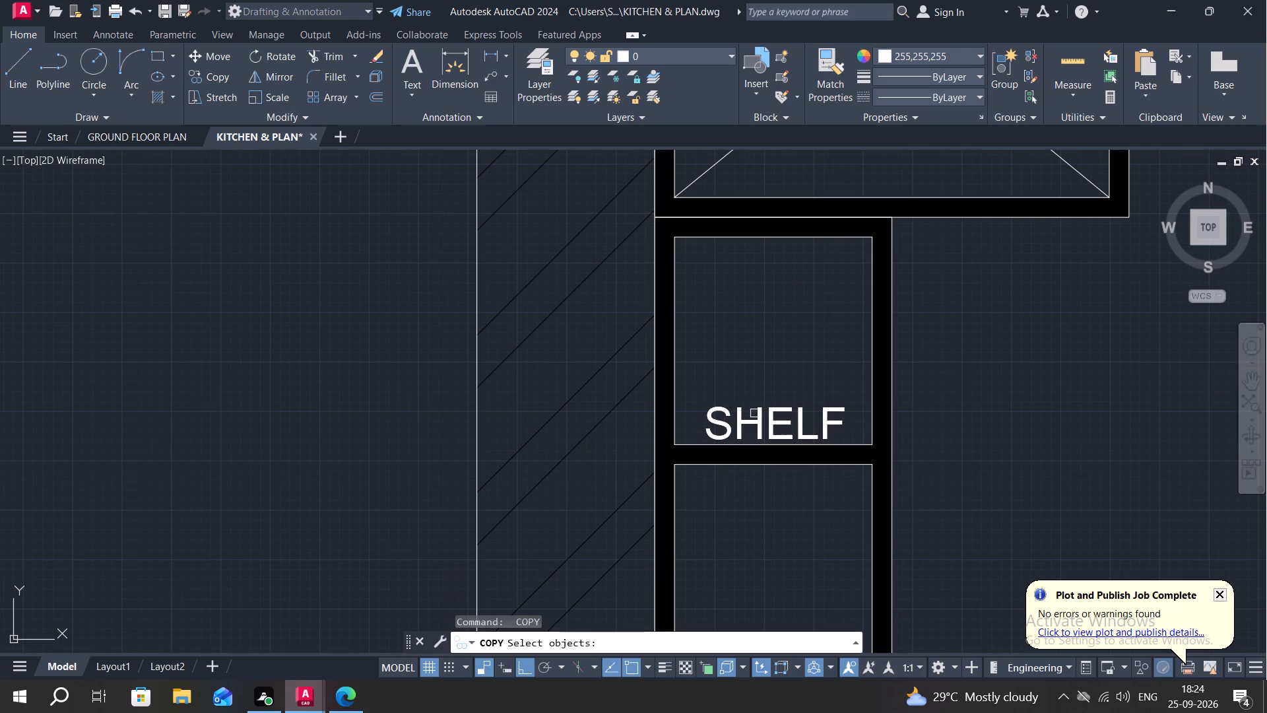
left_click(764, 413)
right_click(765, 413)
left_click(765, 413)
middle_click_drag(806, 344, 878, 455)
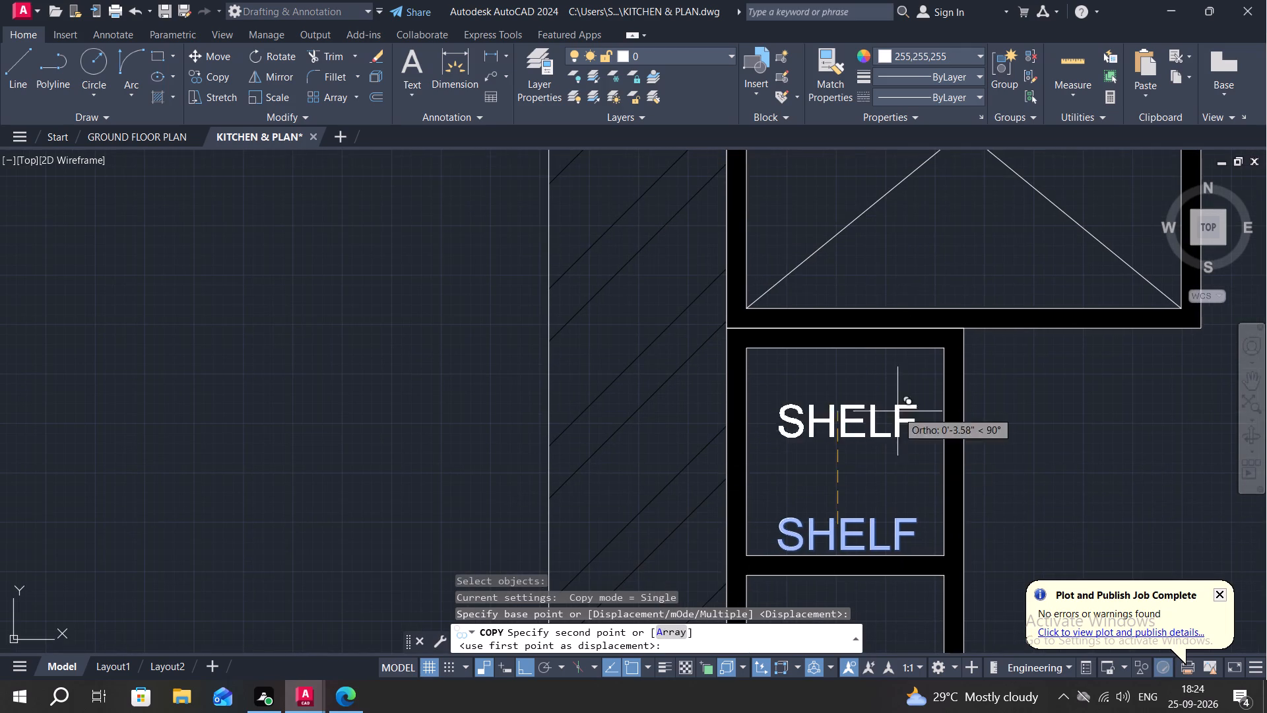
key("F8")
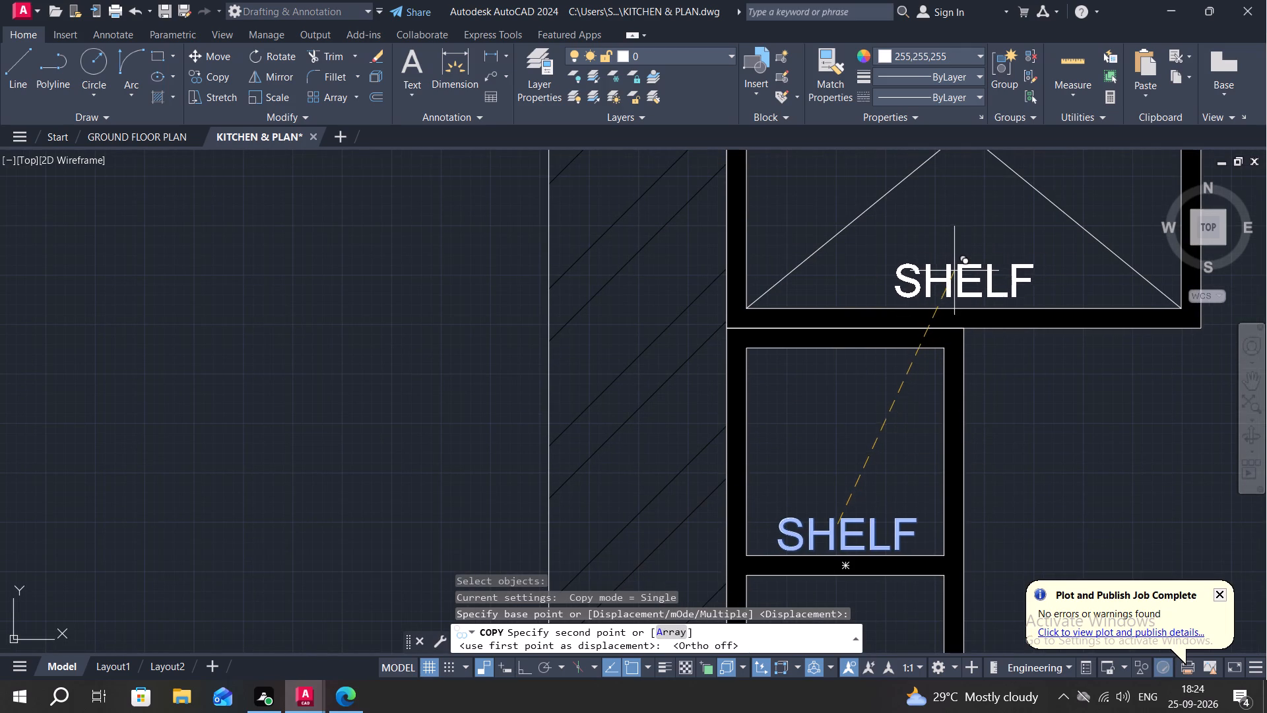
left_click(953, 271)
Copy the SHELF label from the large wall shelf's lower crossed box straight up into its upper crossed box.
key("space")
left_click(953, 271)
right_click(954, 270)
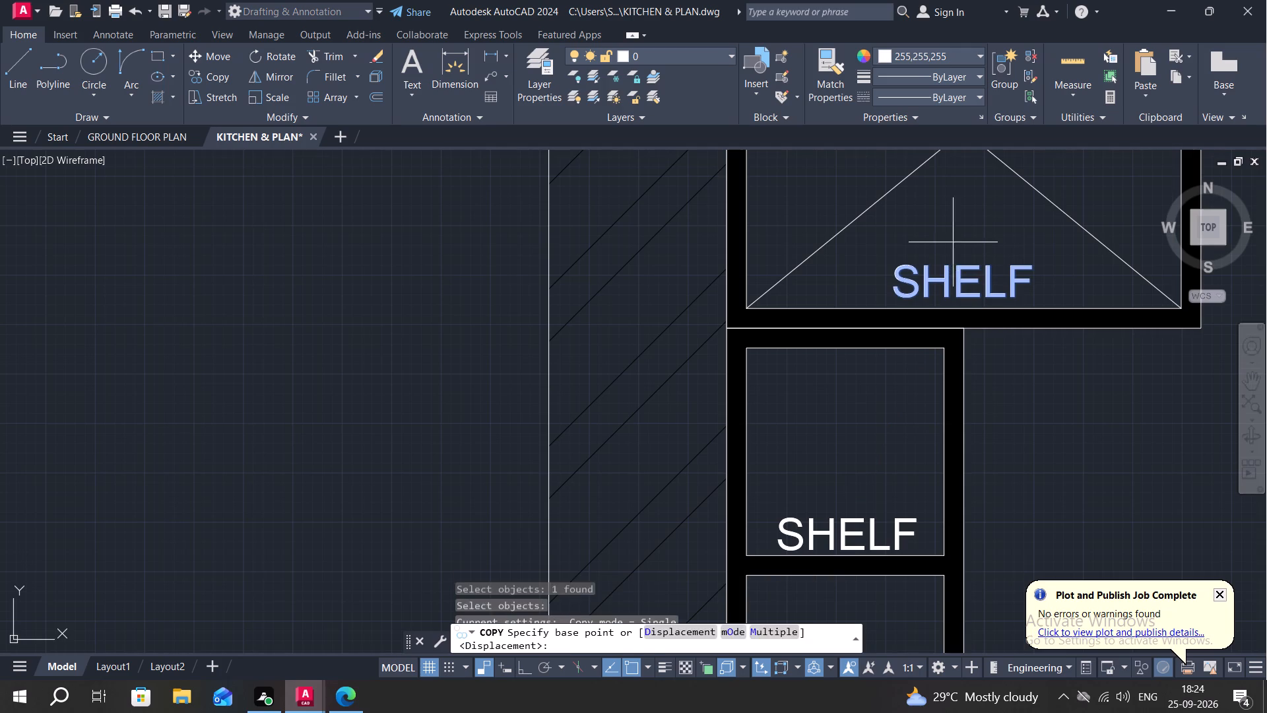
left_click(953, 242)
middle_click_drag(938, 197, 934, 501)
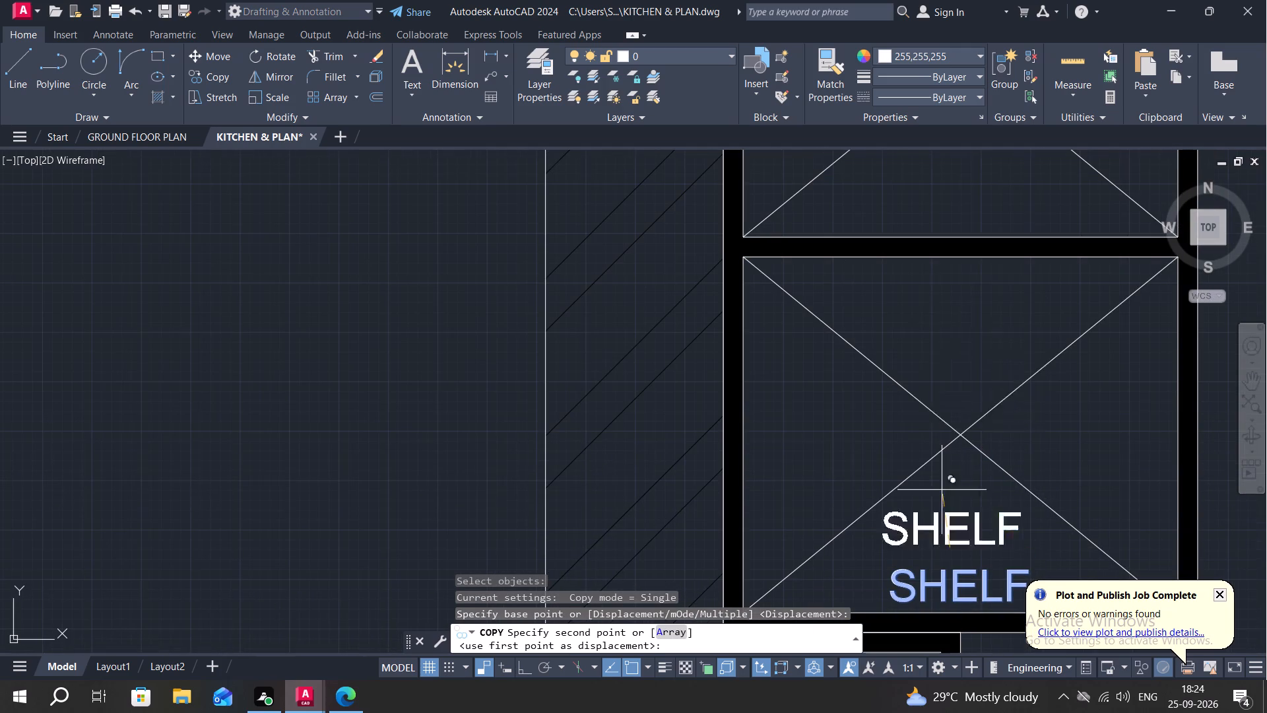
key("F8")
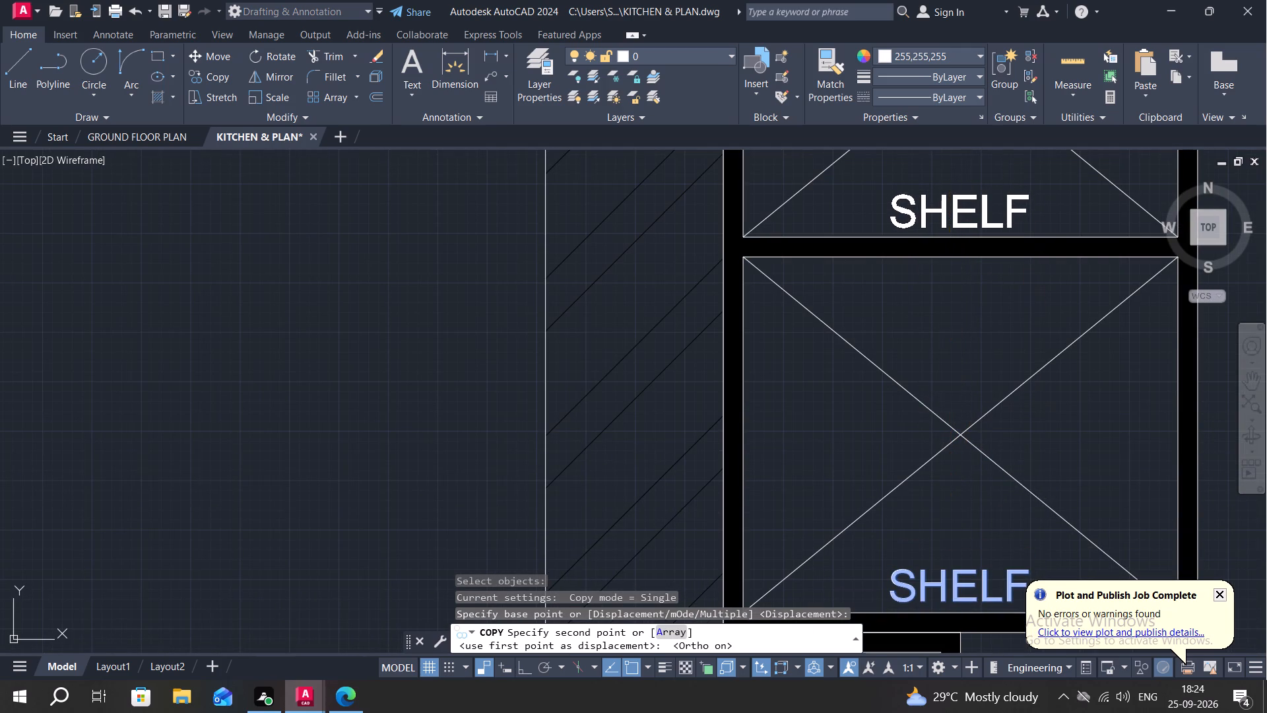
left_click(944, 176)
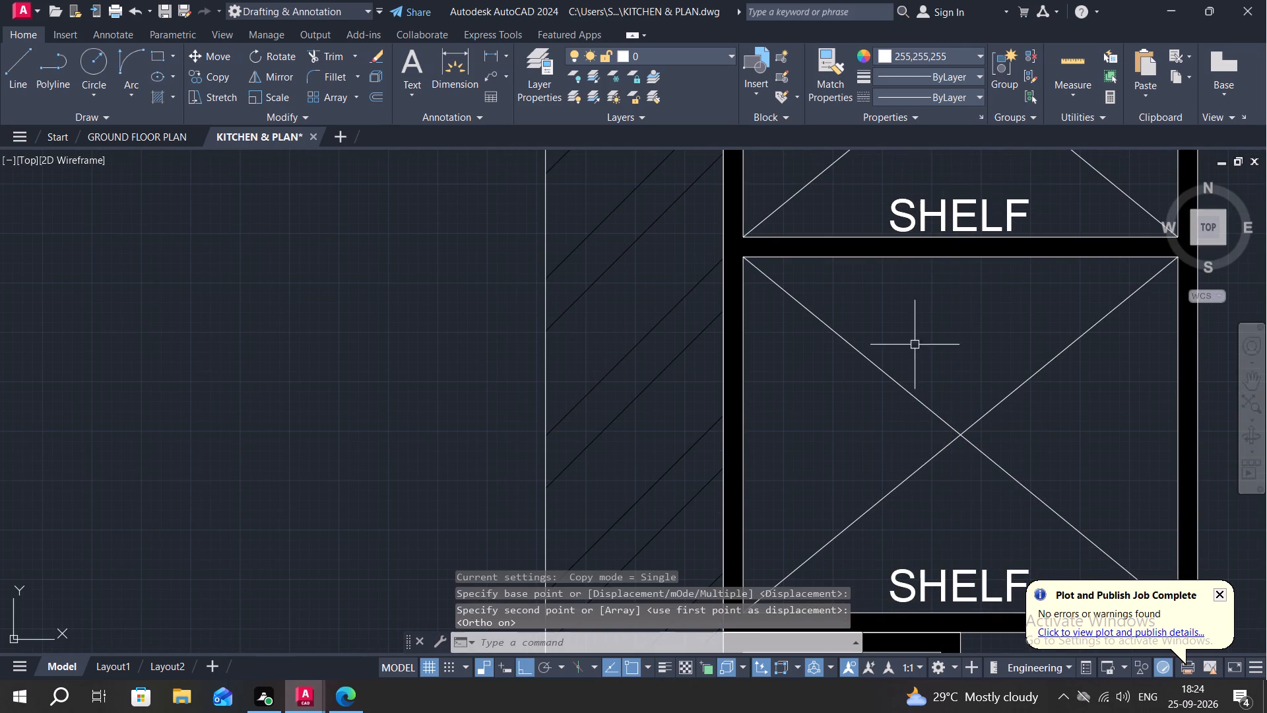
scroll(897, 366, "down", 3)
key("Escape")
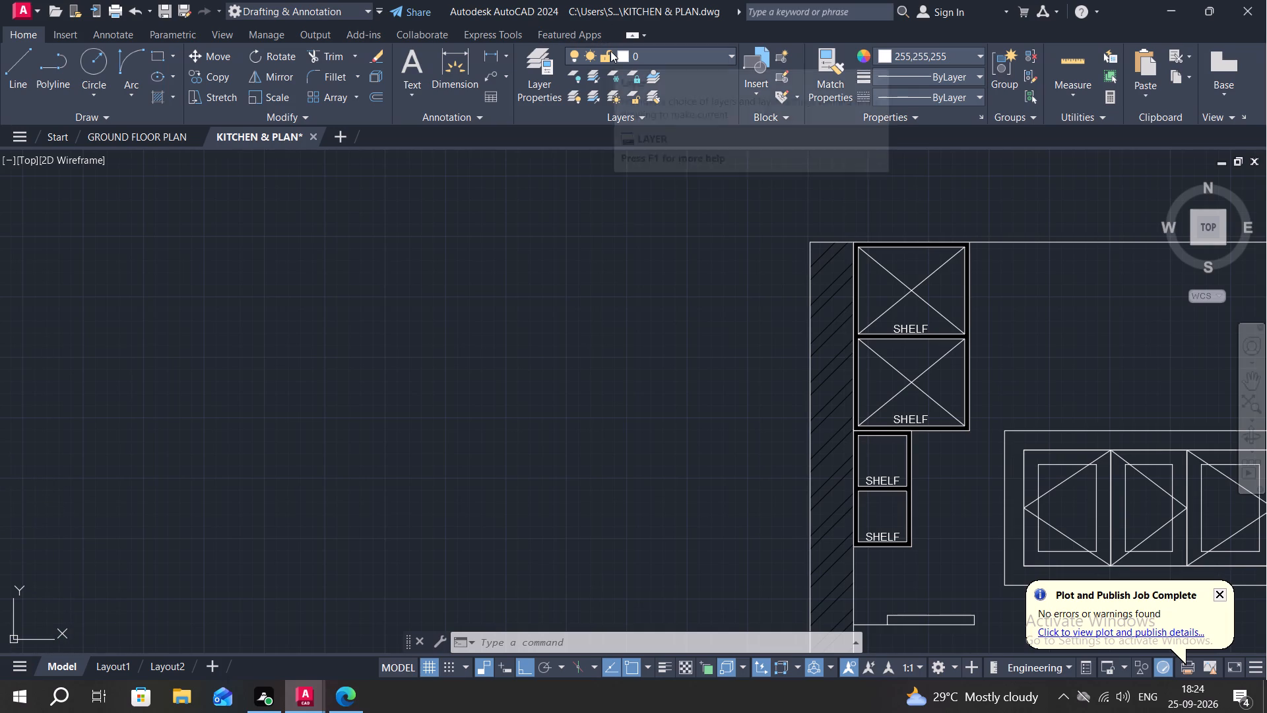
Add a linear dimension for the large wall shelf's width, placed just above its top edge.
left_click(487, 48)
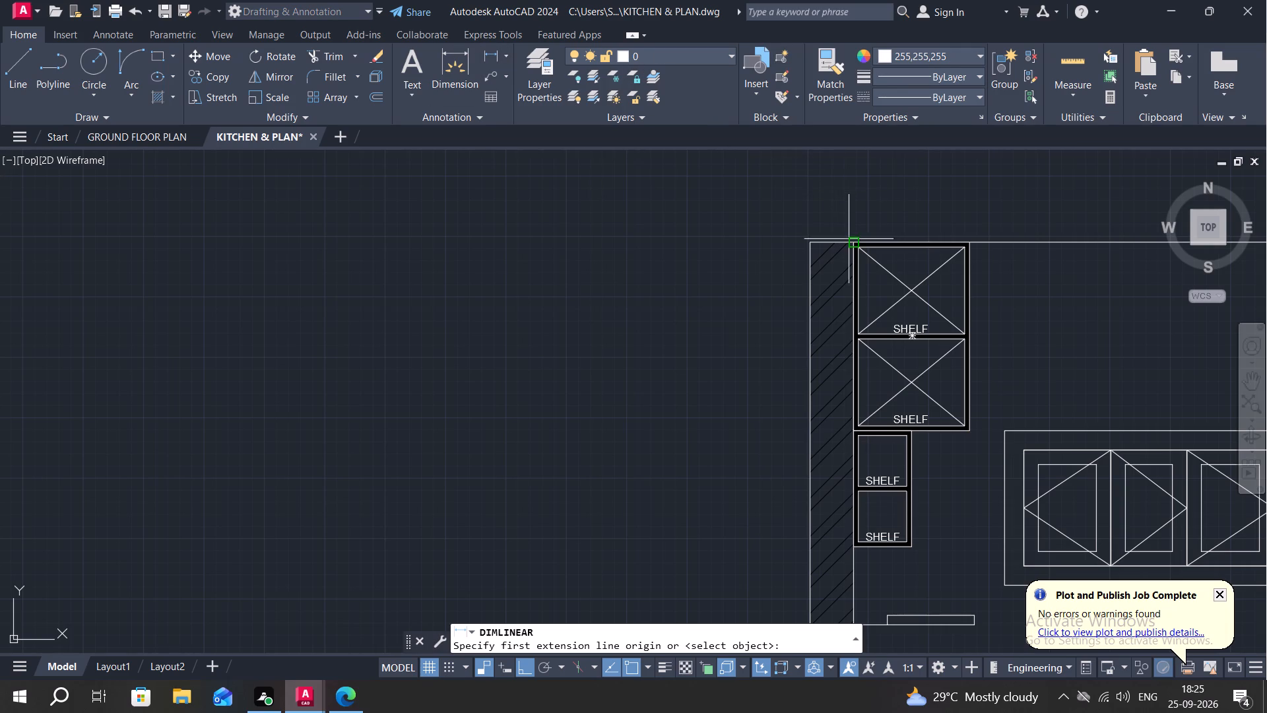
left_click(855, 244)
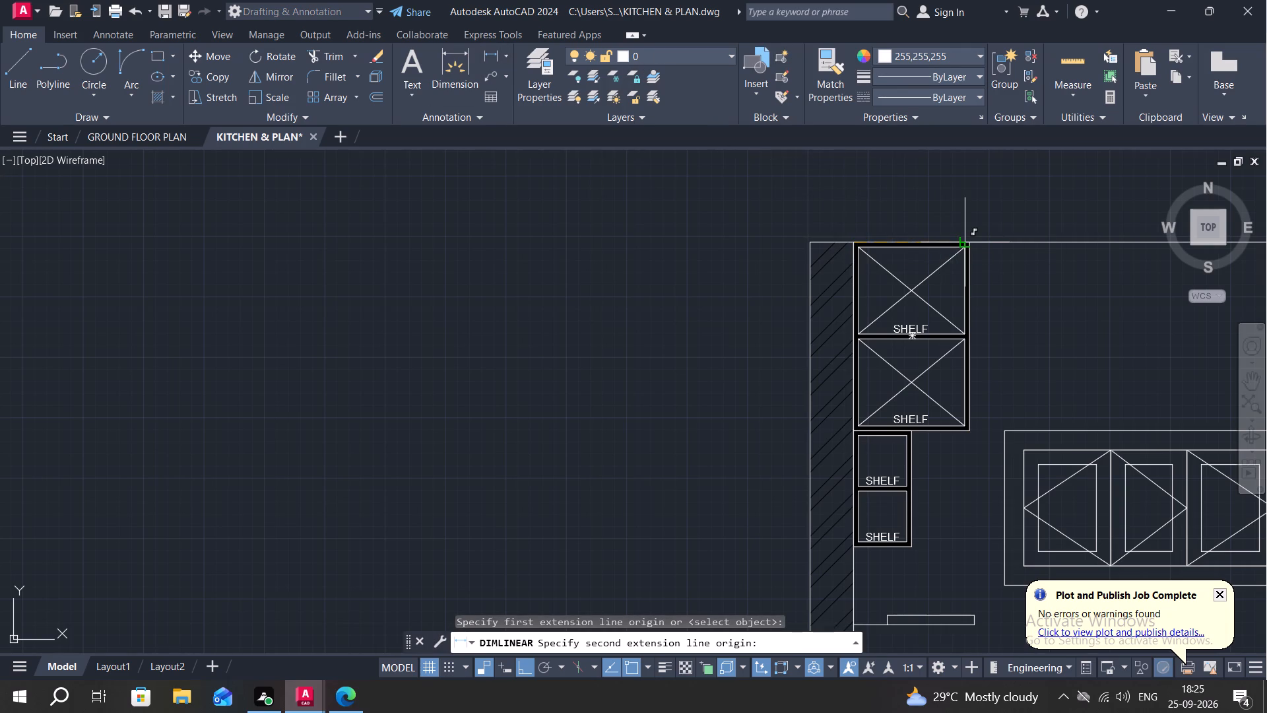
left_click(973, 242)
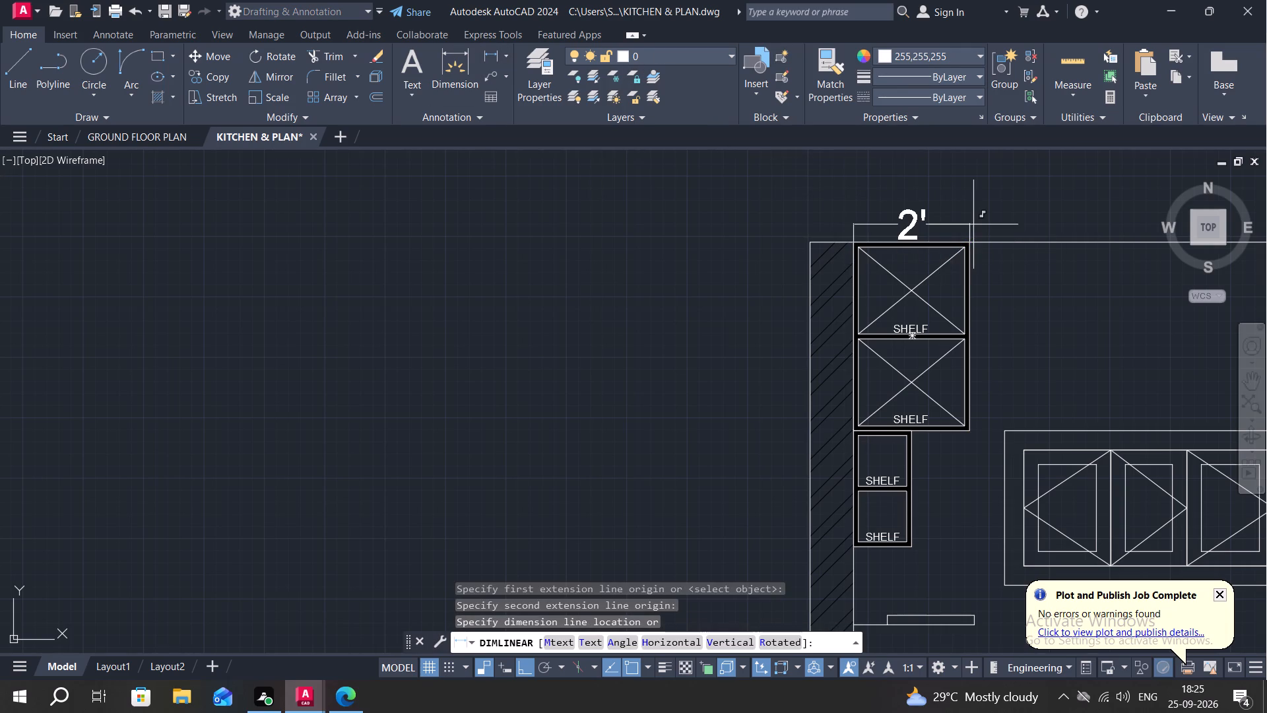
left_click(973, 223)
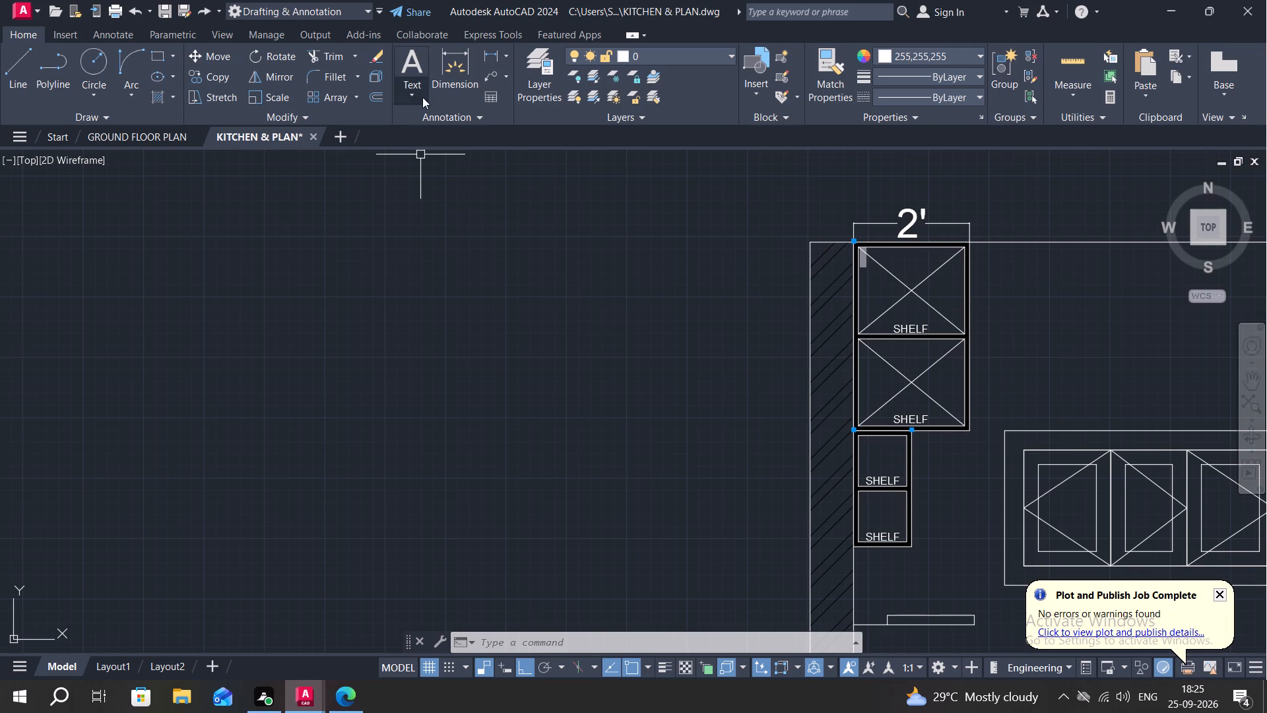
Add a vertical linear dimension for the large wall shelf's height, placed outside the hatched wall.
left_click(498, 50)
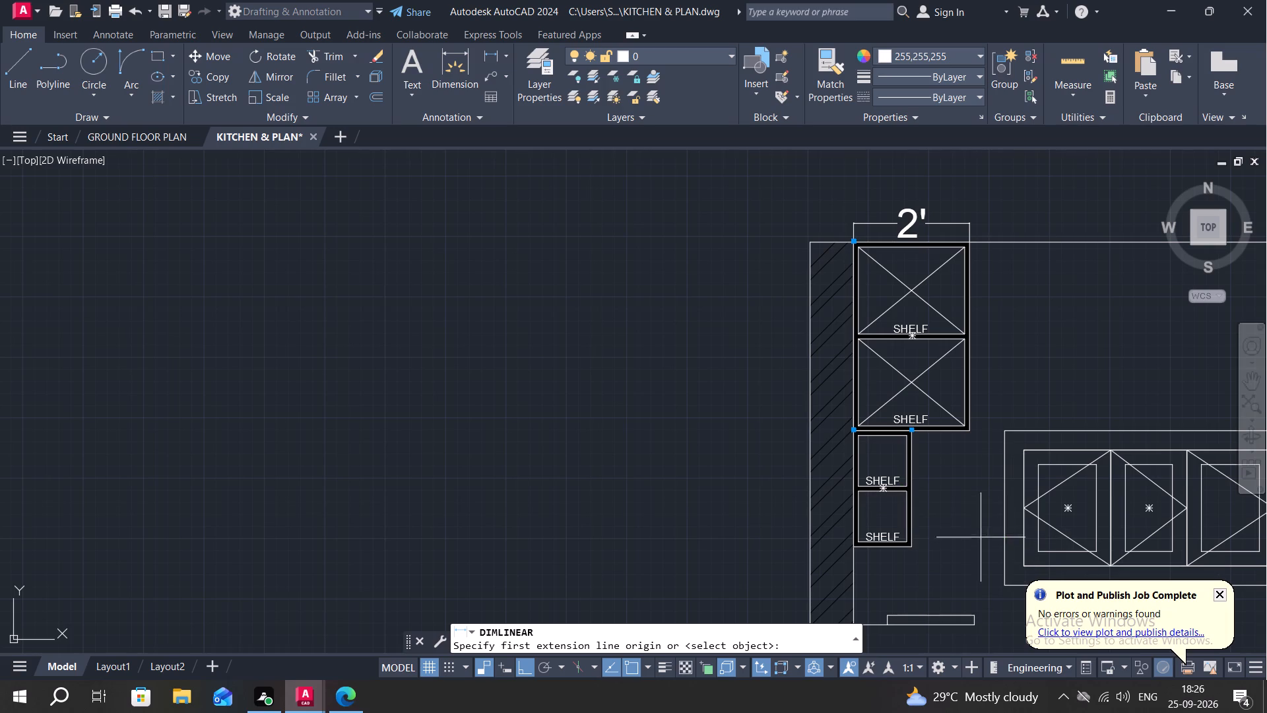
left_click(855, 431)
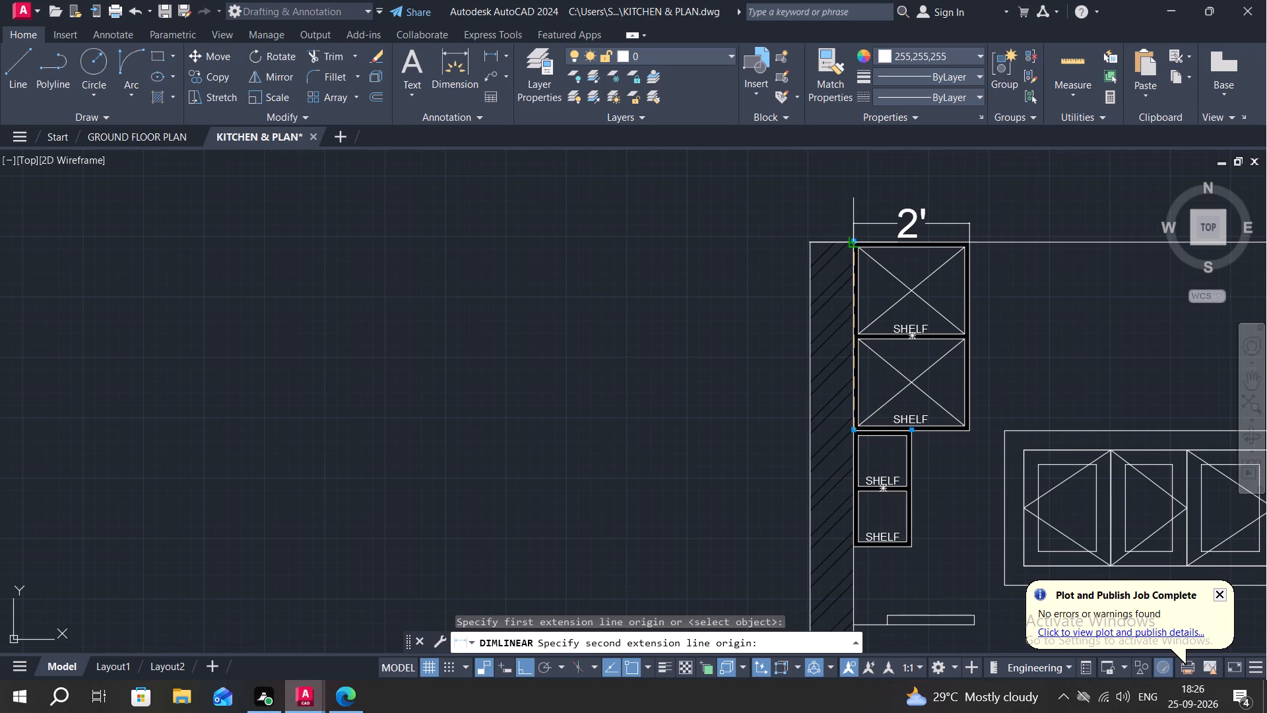
left_click(851, 239)
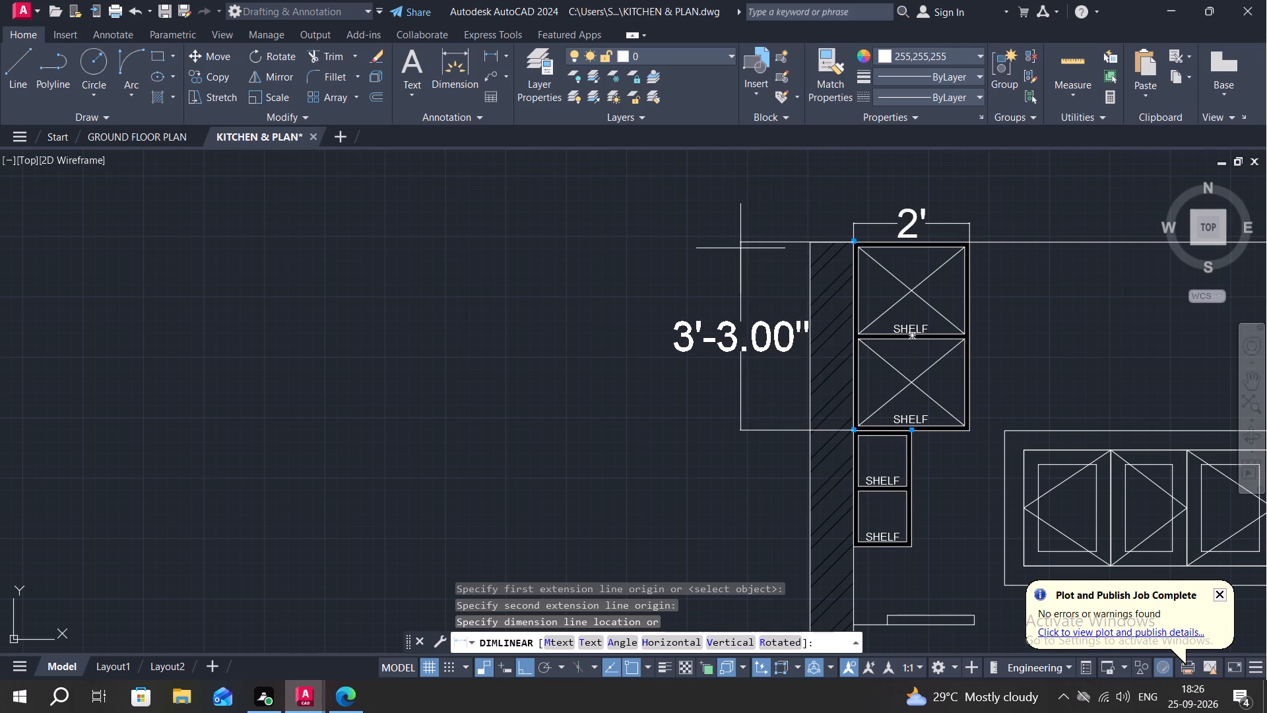
left_click(738, 248)
Replace the text of the large wall shelf's height dimension with R.
double_click(762, 327)
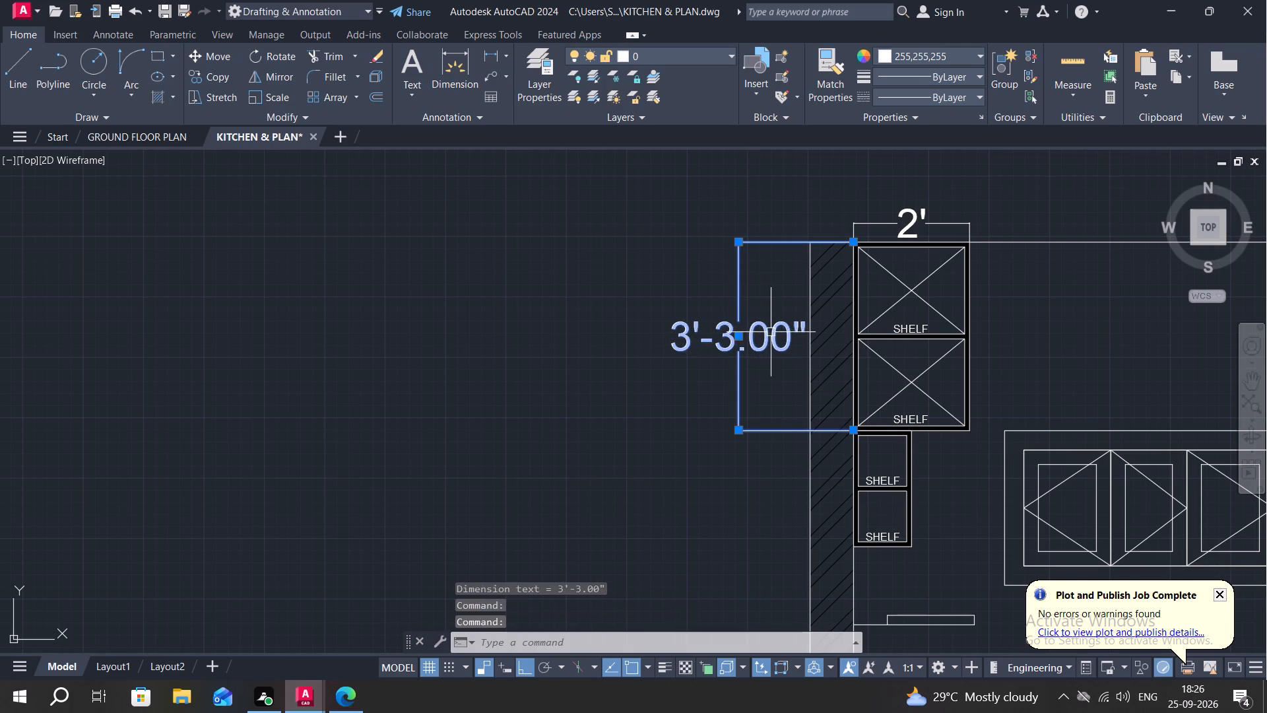
double_click(771, 332)
left_click(796, 343)
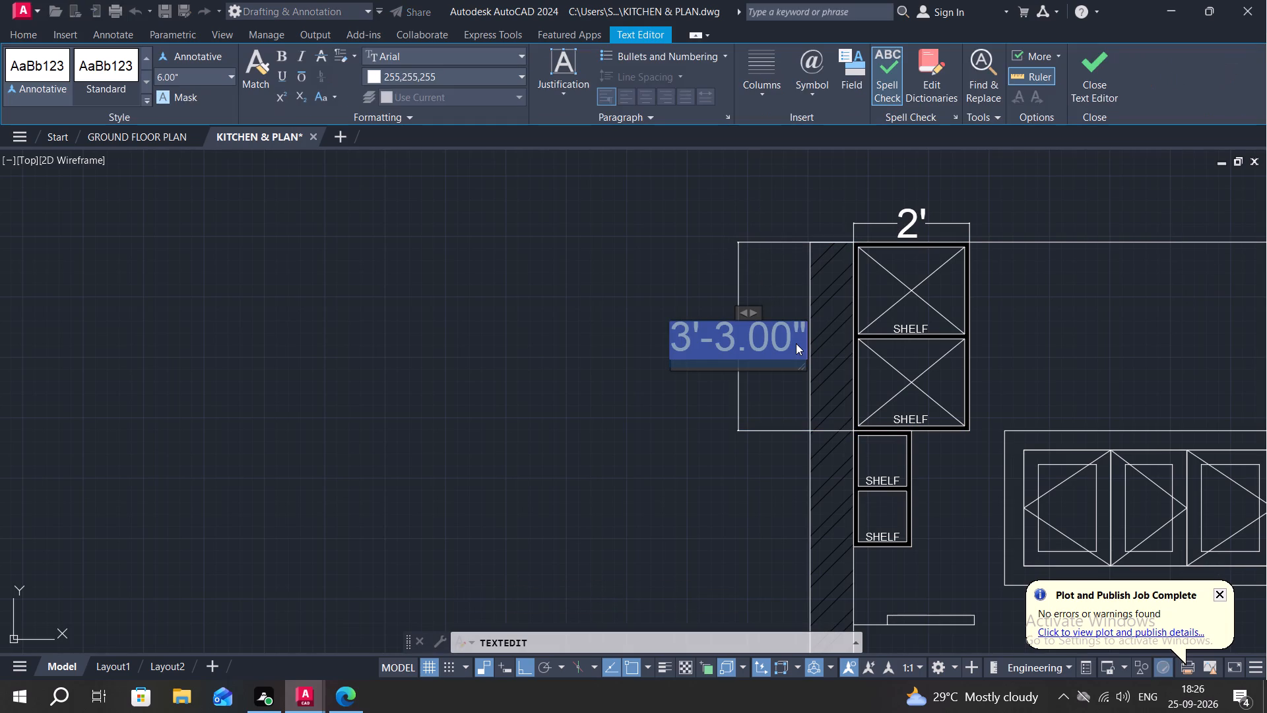
key("BackSpace")
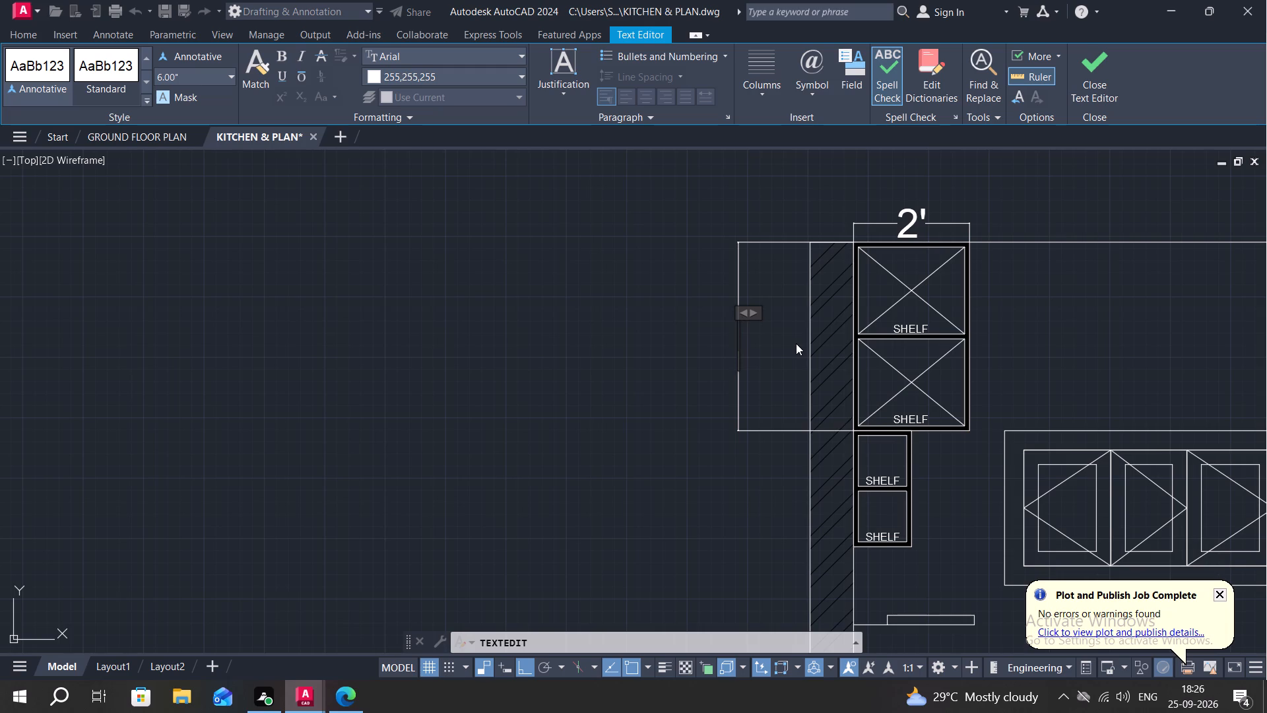
key("r")
left_click(655, 353)
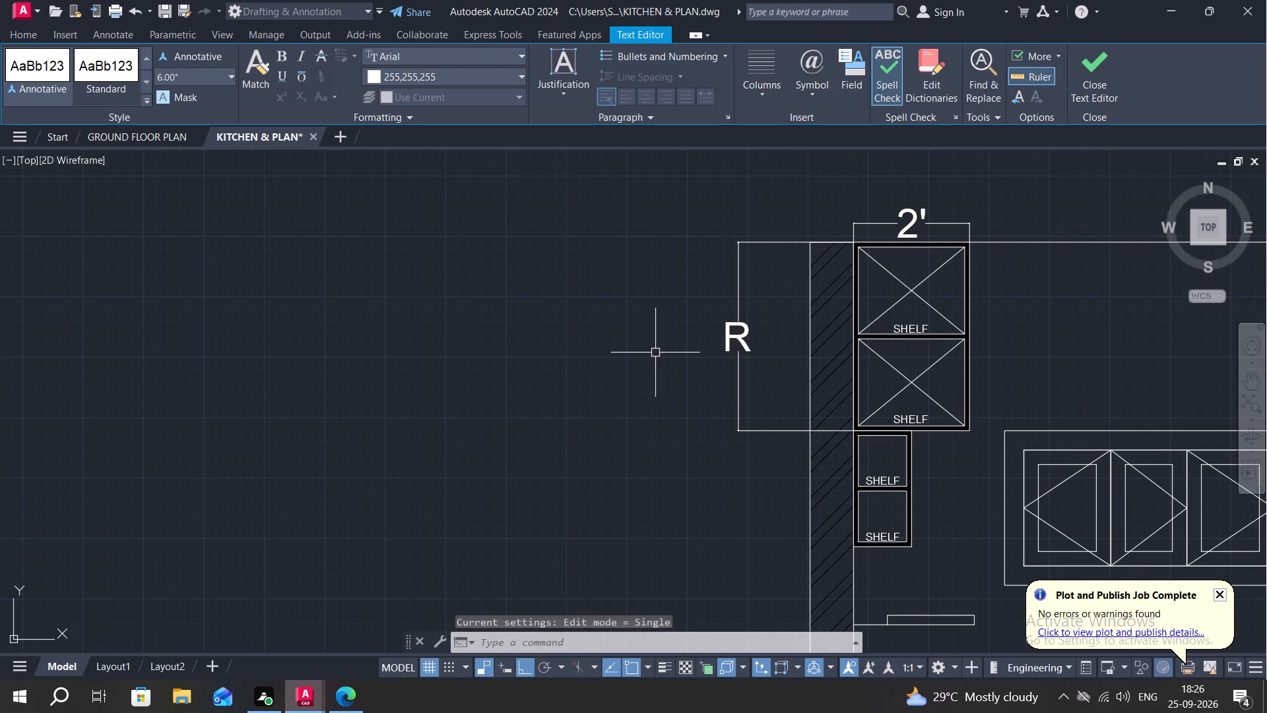
Try an arrow size of 8" on the large wall shelf's width dimension and settle on 3".
left_click(886, 225)
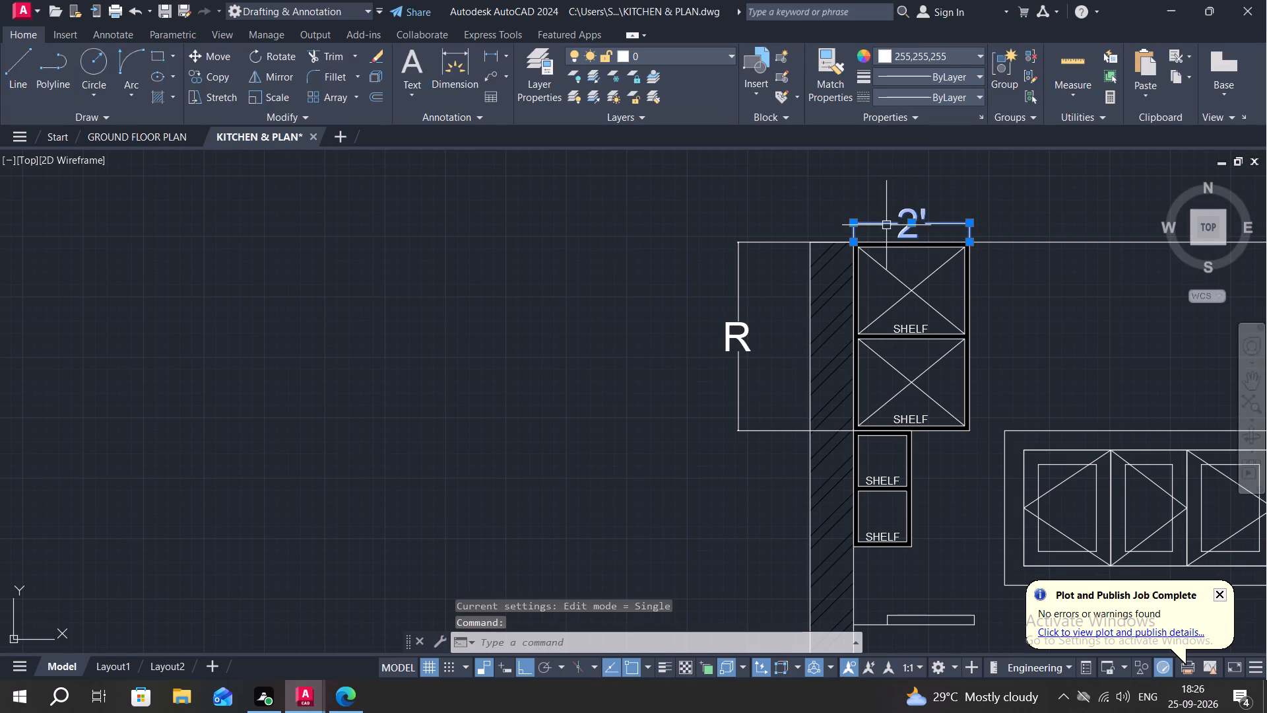
key("p")
key("r")
key("Return")
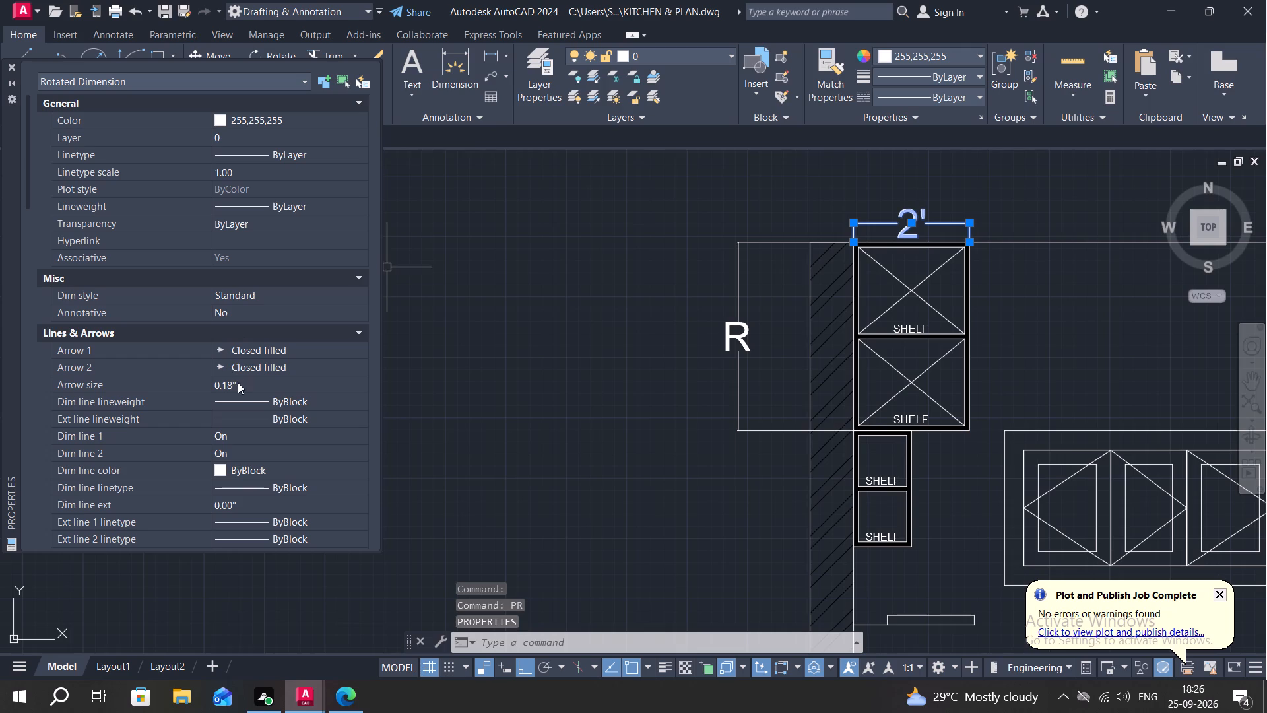
left_click(239, 383)
key("BackSpace")
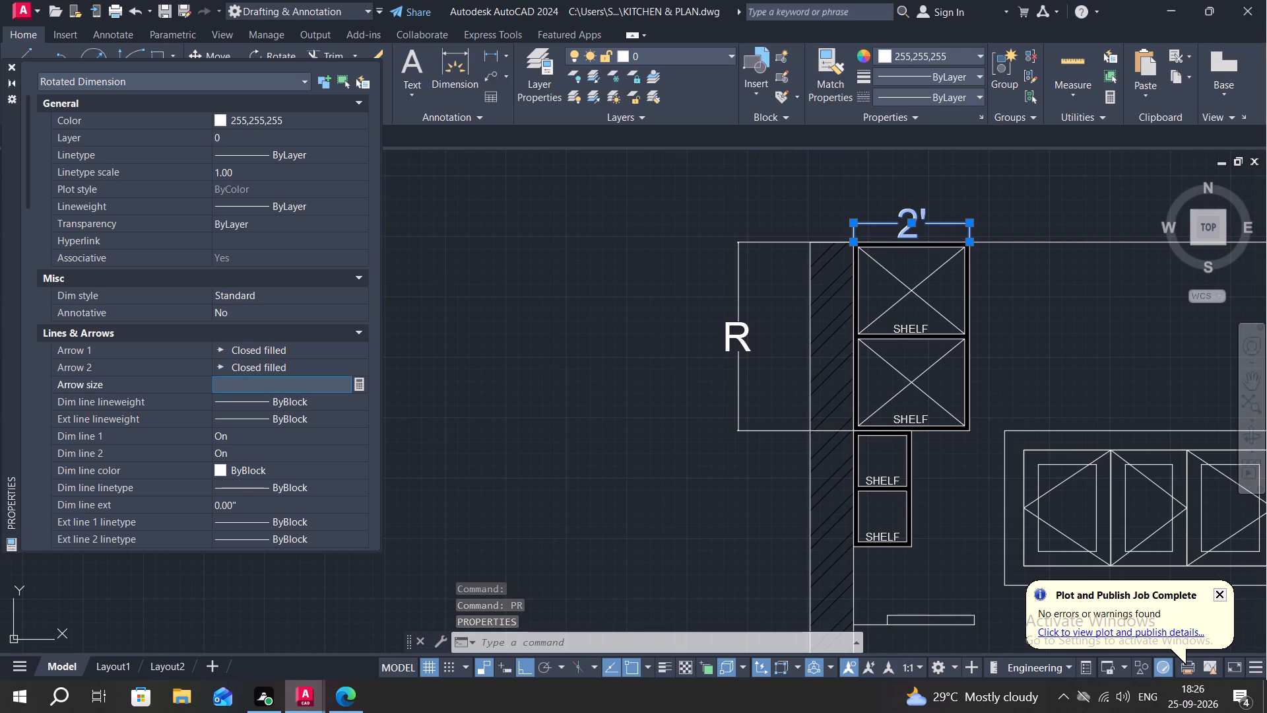
key("8")
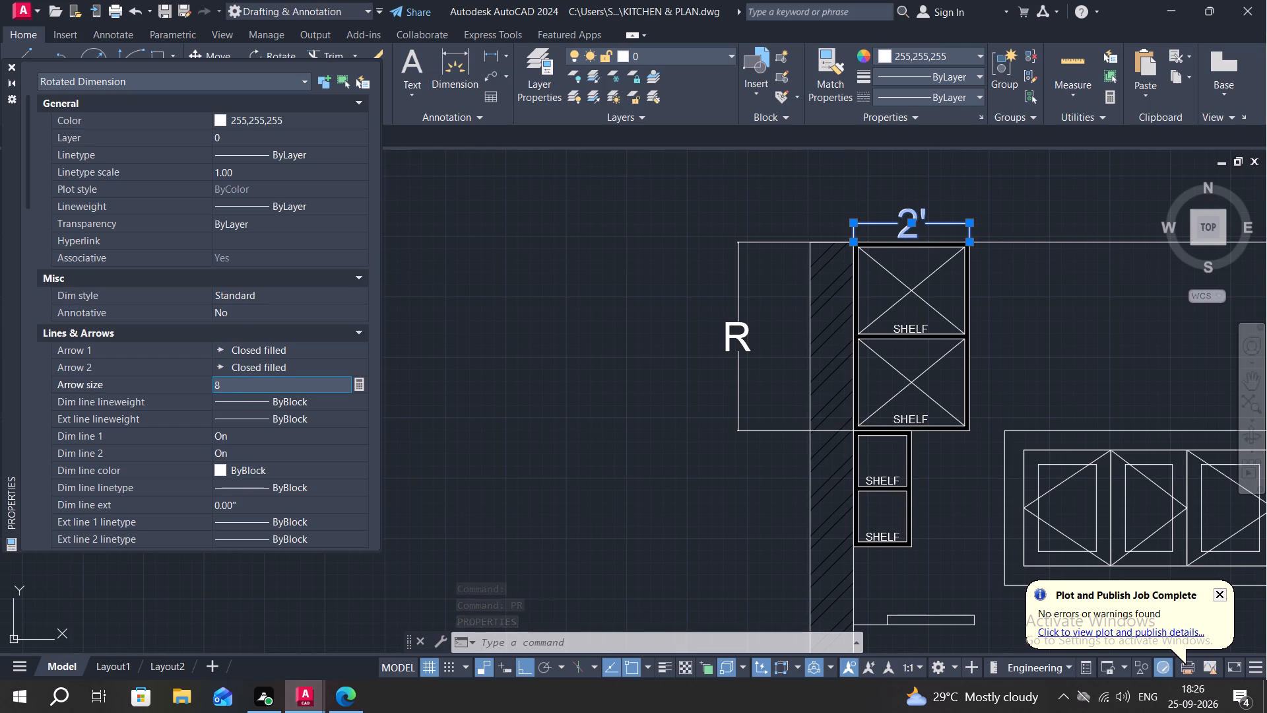
key("shift+quotedbl")
key("shift+Return")
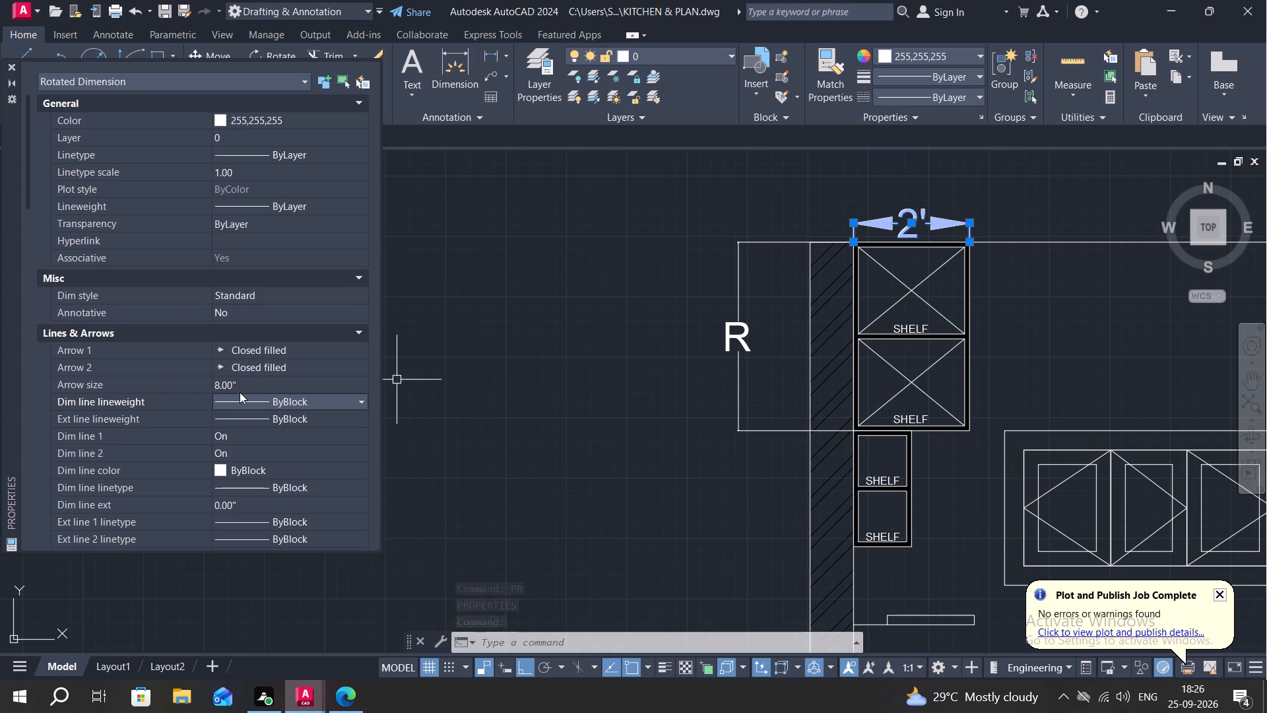
left_click(247, 379)
key("BackSpace")
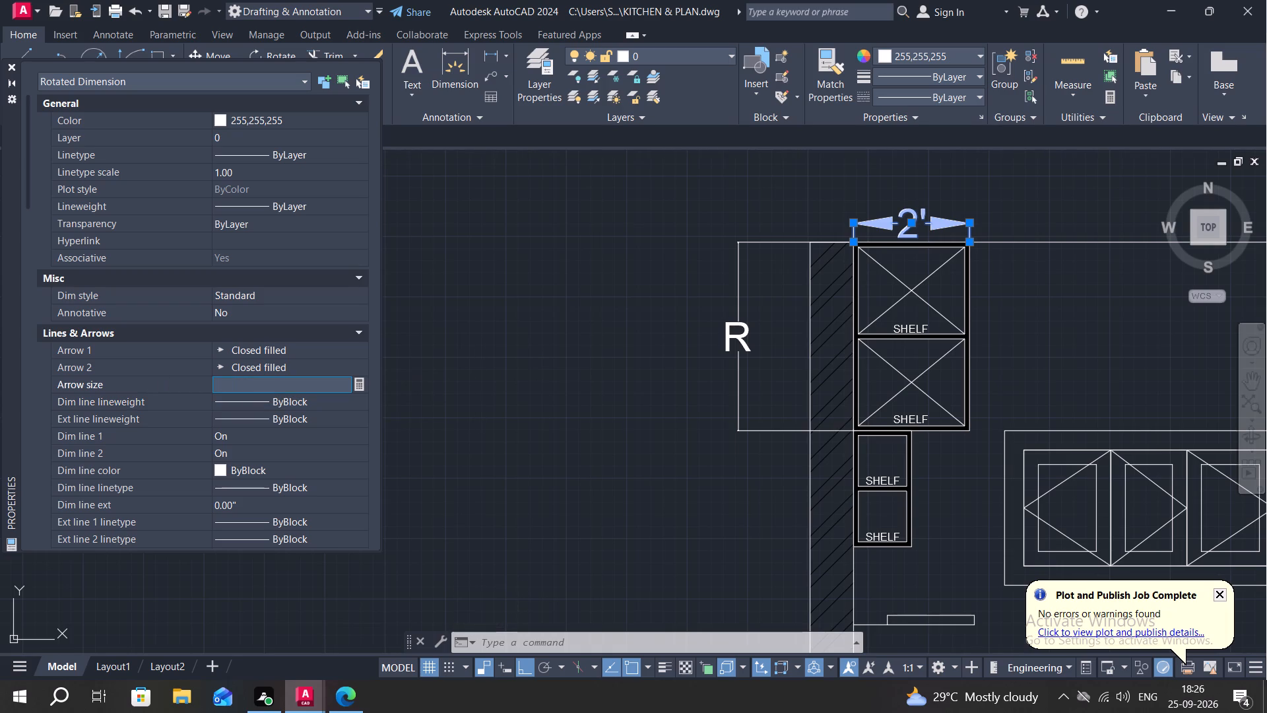
type("3\"")
key("Return")
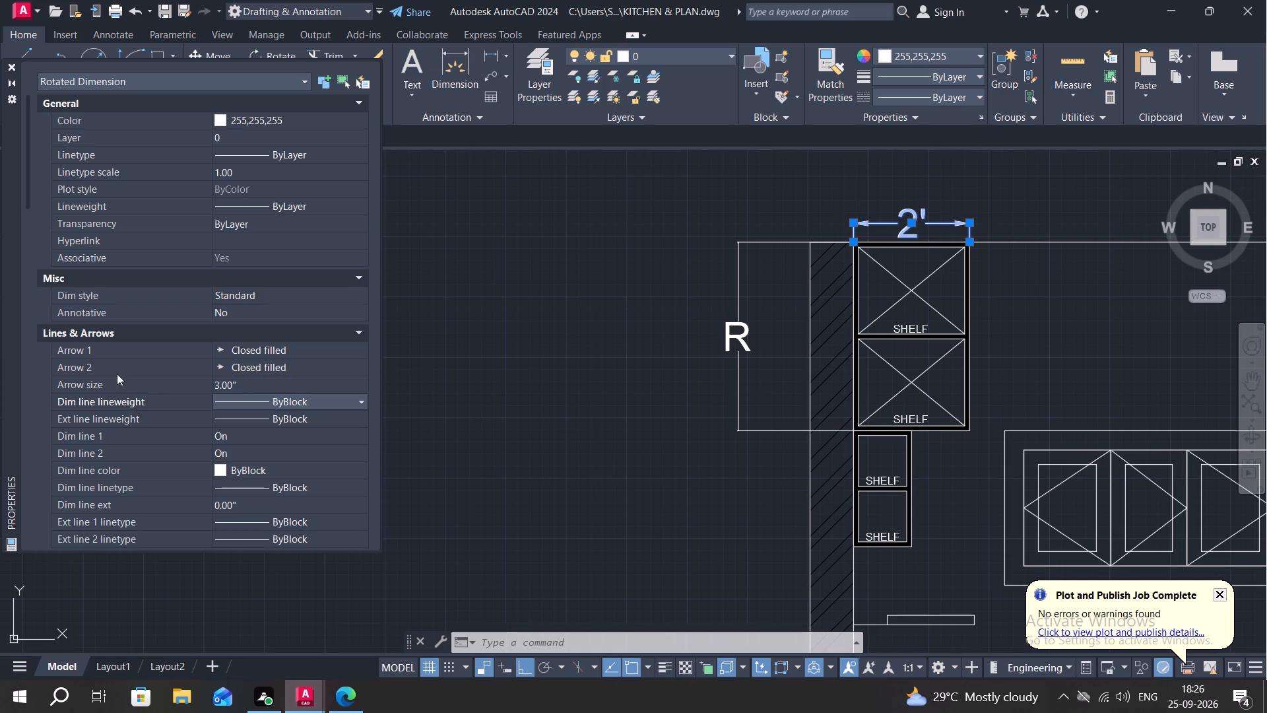
Set the text height of the large wall shelf's width dimension to 3" and close its properties.
scroll(272, 213, "up", 2)
scroll(276, 231, "down", 3)
scroll(225, 337, "down", 3)
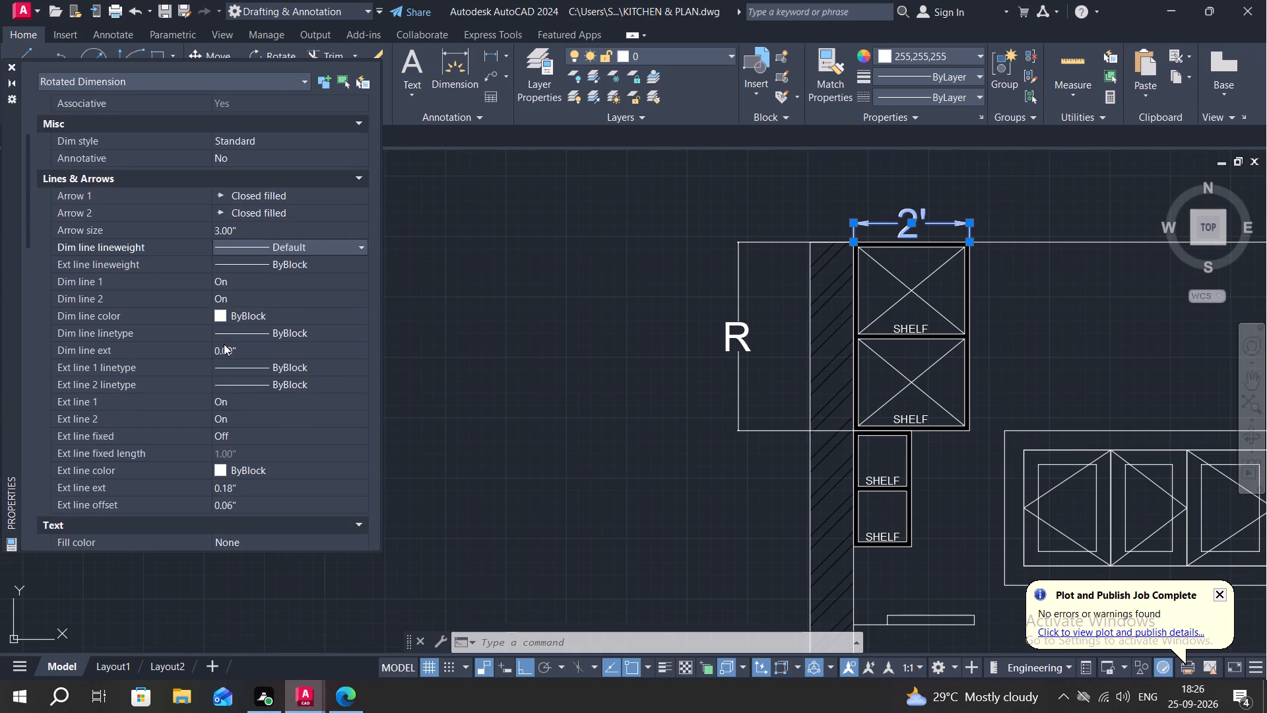
scroll(233, 356, "down", 7)
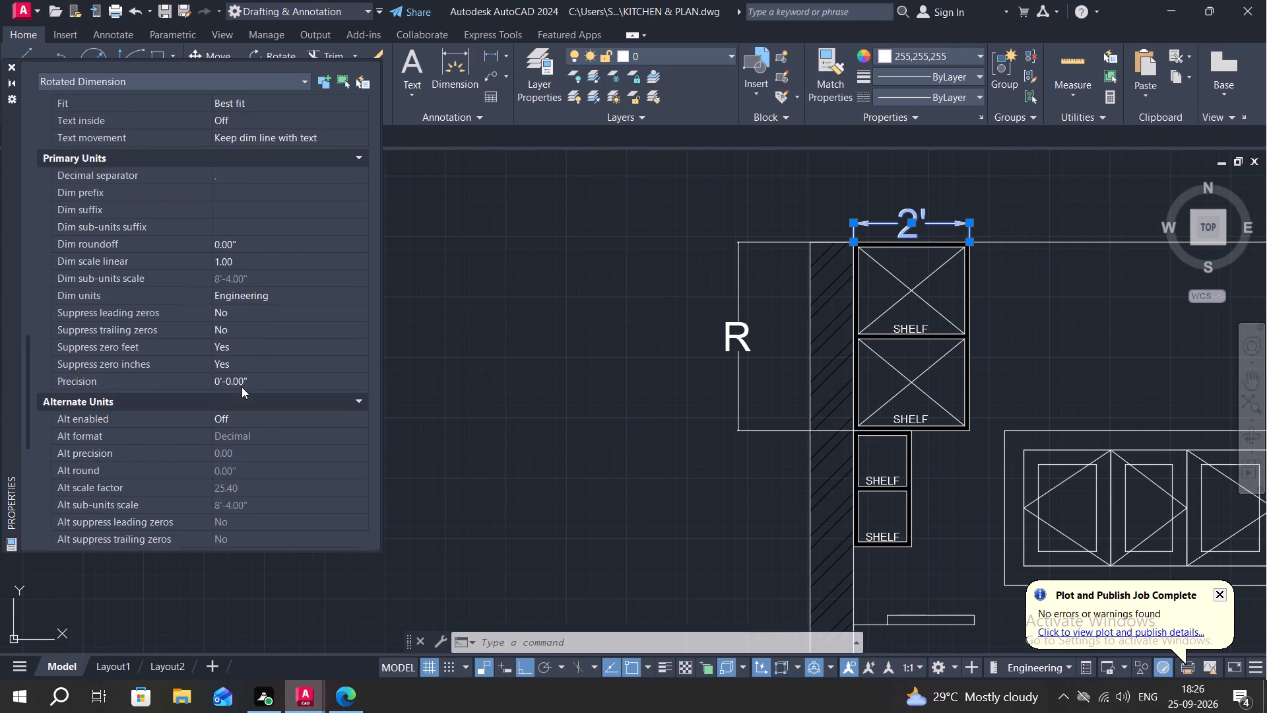
scroll(241, 382, "down", 1)
scroll(261, 204, "down", 4)
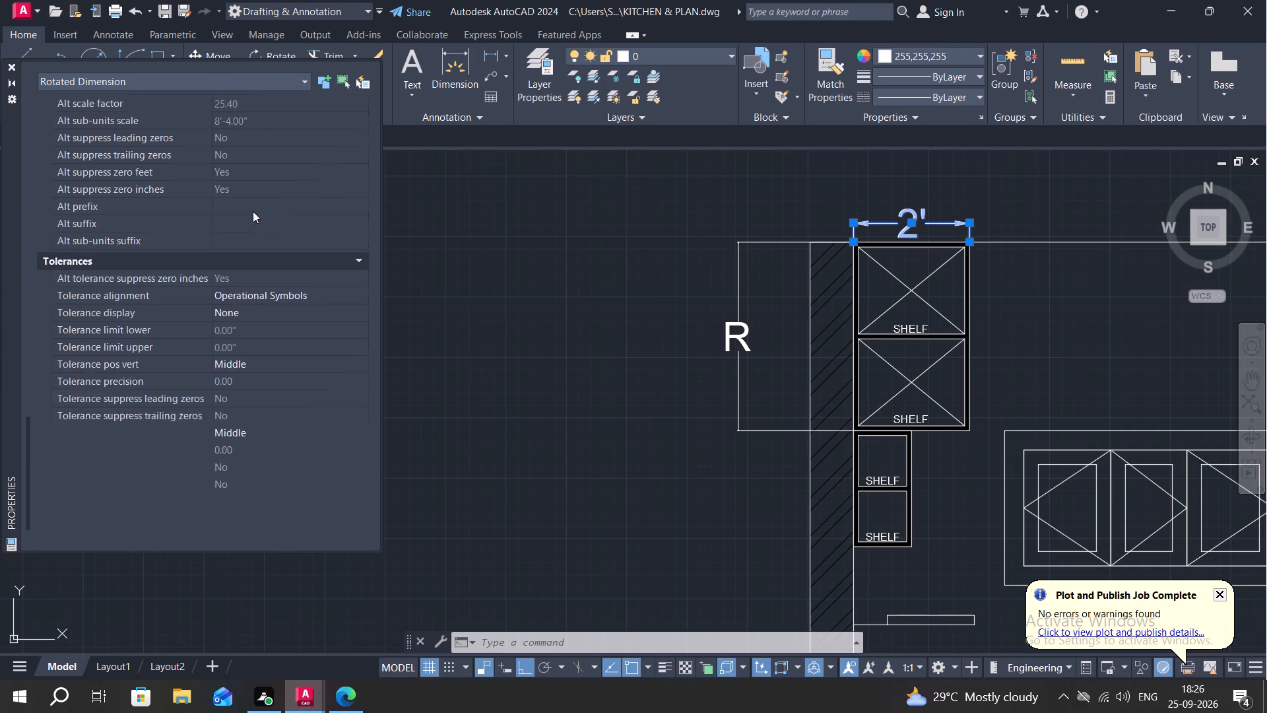
scroll(253, 211, "down", 5)
scroll(0, 272, "down", 2)
scroll(230, 133, "up", 4)
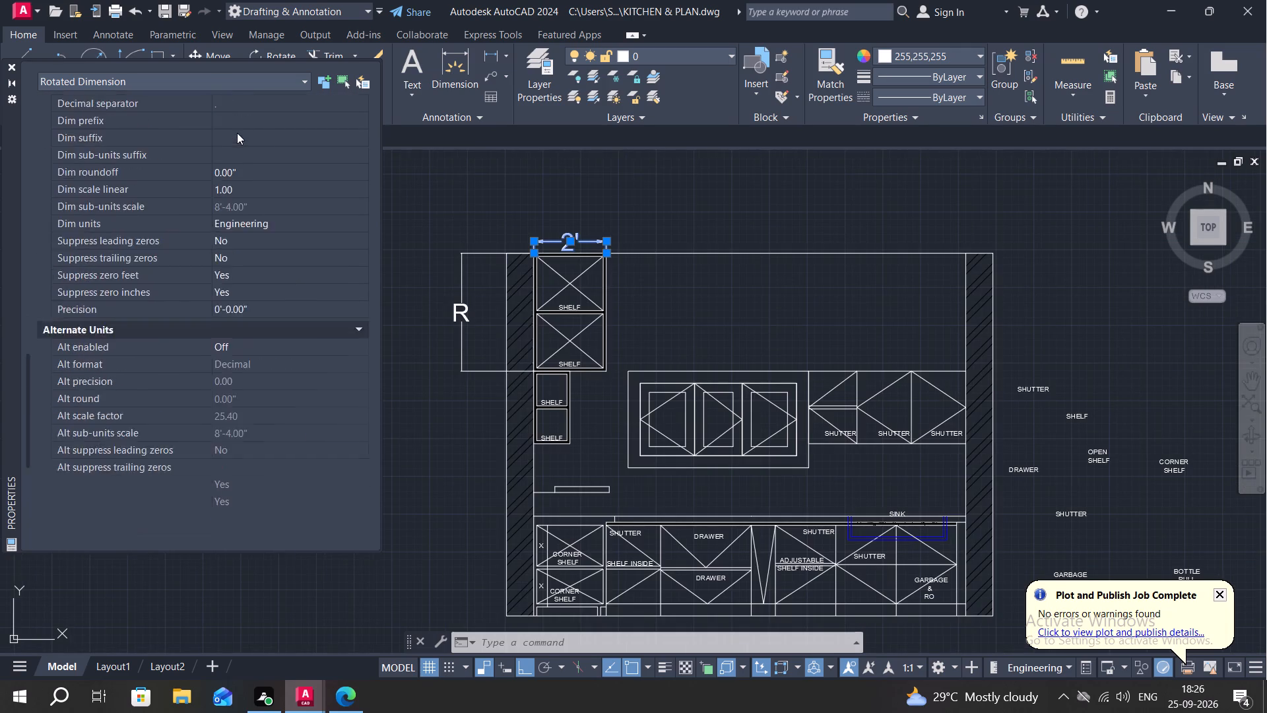
scroll(238, 155, "up", 4)
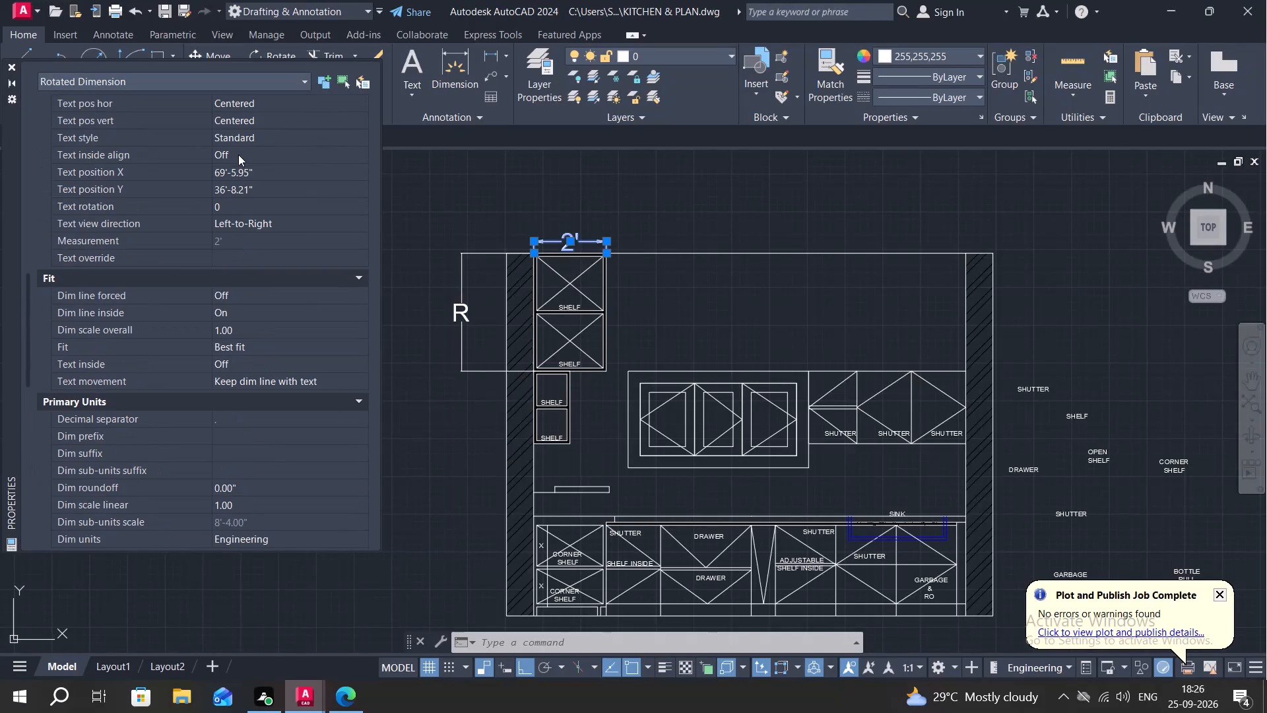
scroll(240, 215, "up", 2)
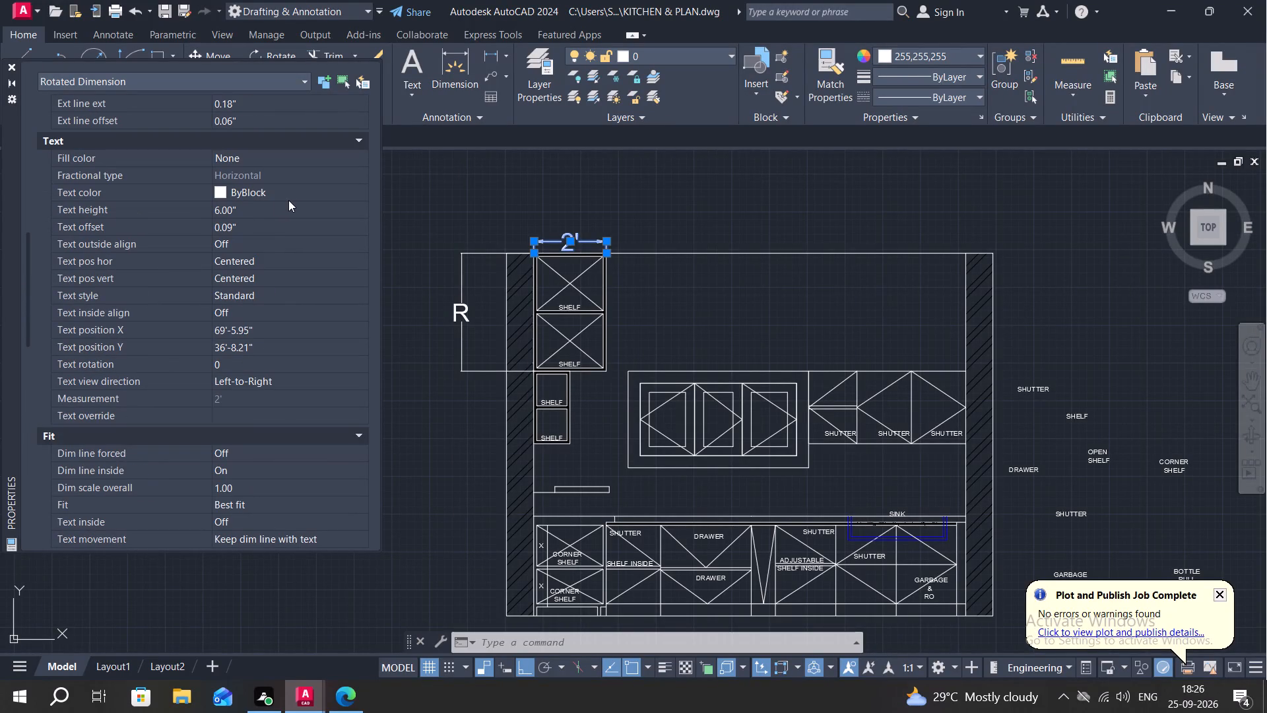
left_click(257, 207)
key("BackSpace")
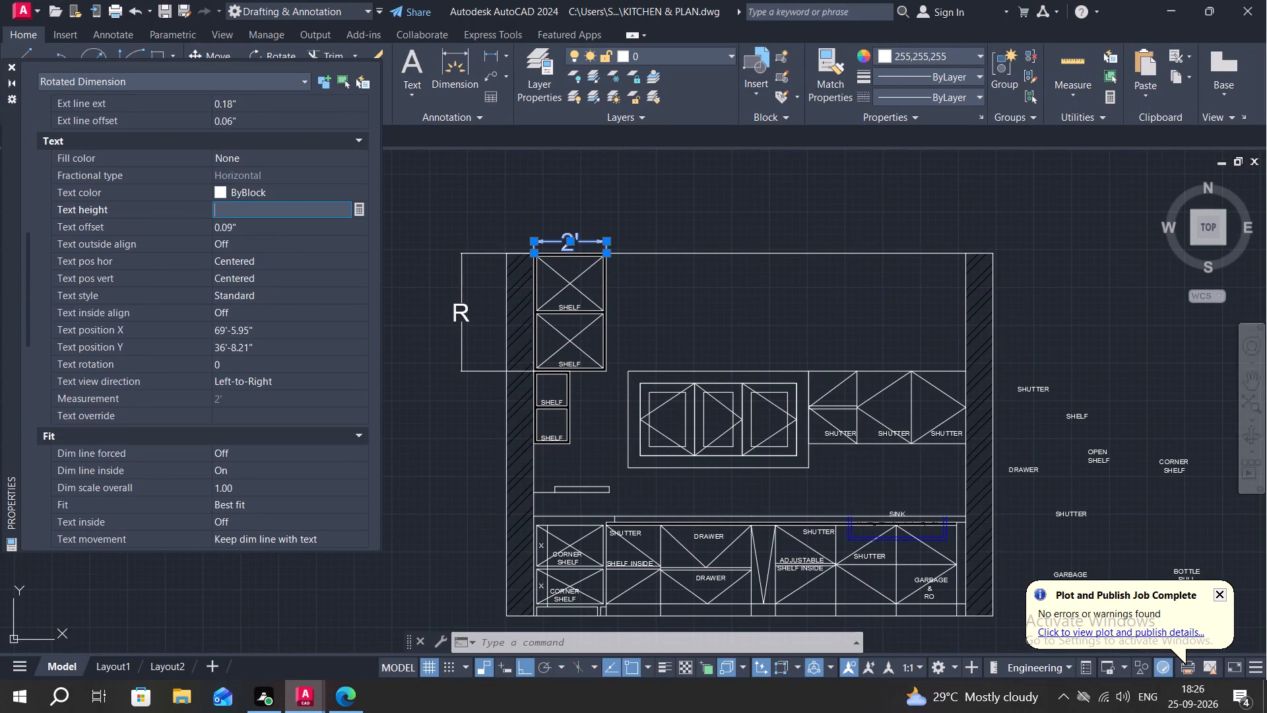
key("3")
key("shift+quotedbl")
key("Return")
key("Escape")
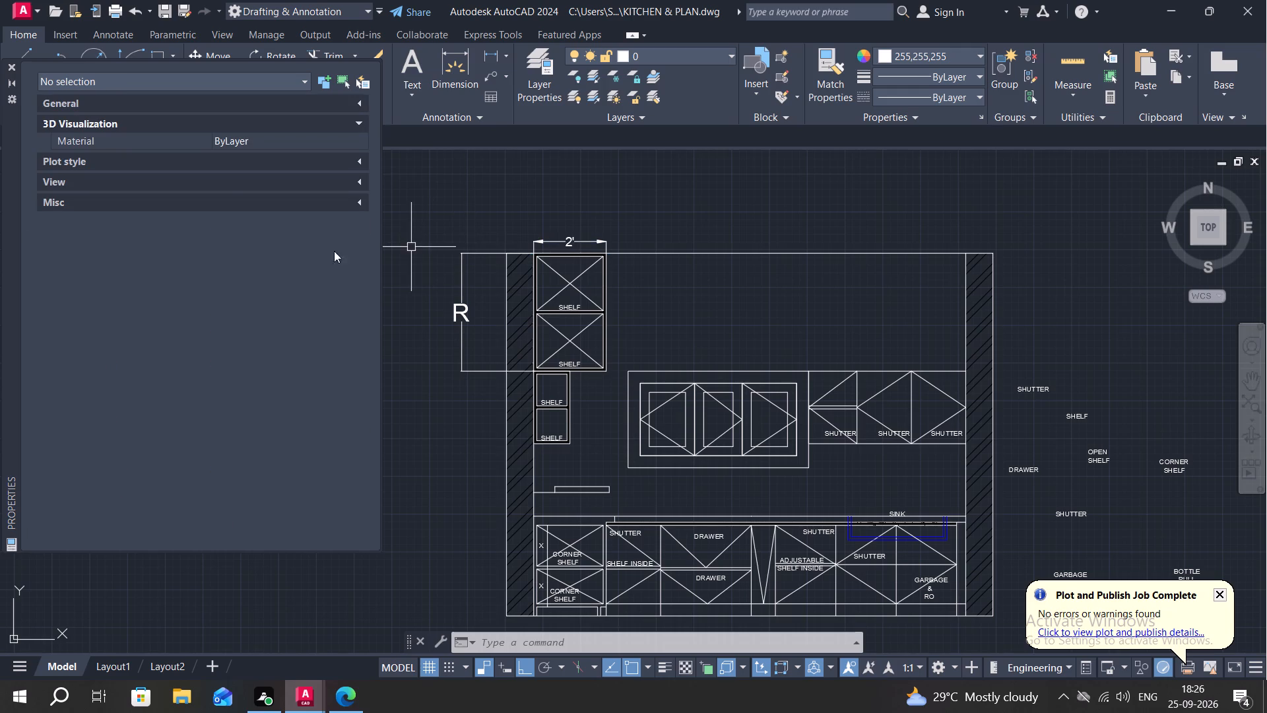
left_click(7, 69)
Match the properties of the large wall shelf's width dimension onto its R height dimension.
scroll(594, 295, "up", 1)
middle_click_drag(608, 302, 708, 328)
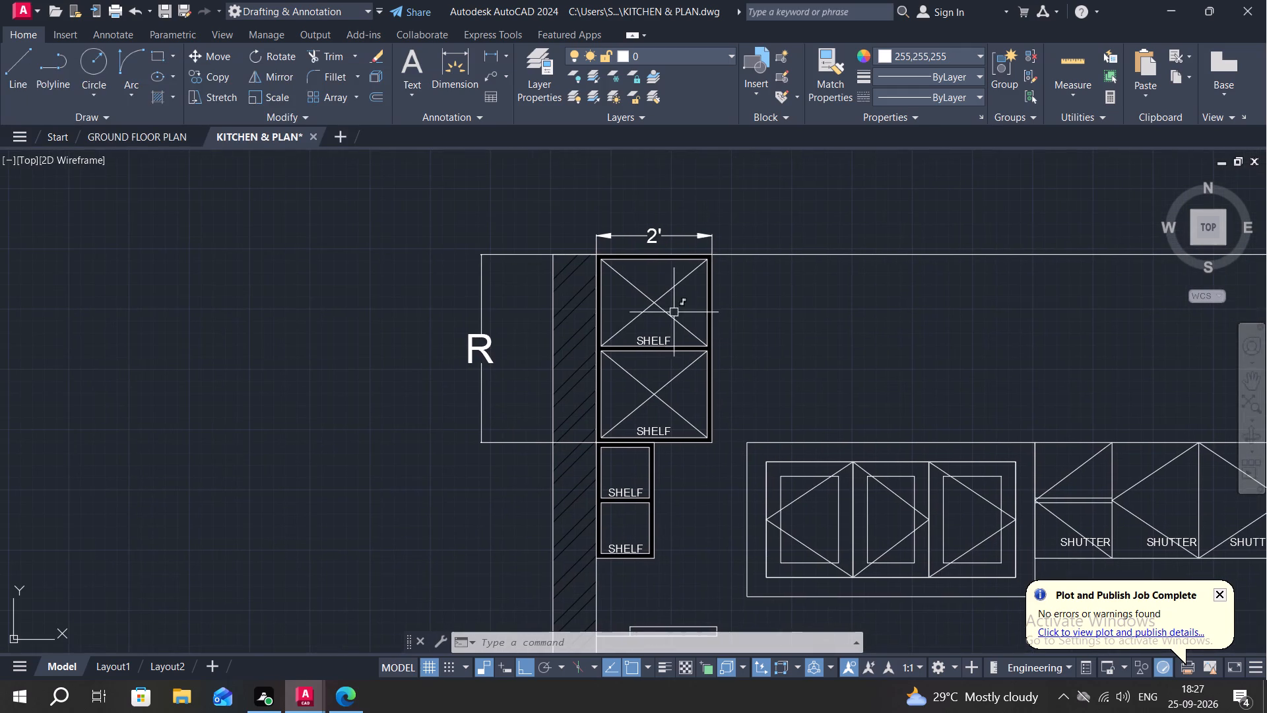
left_click(823, 90)
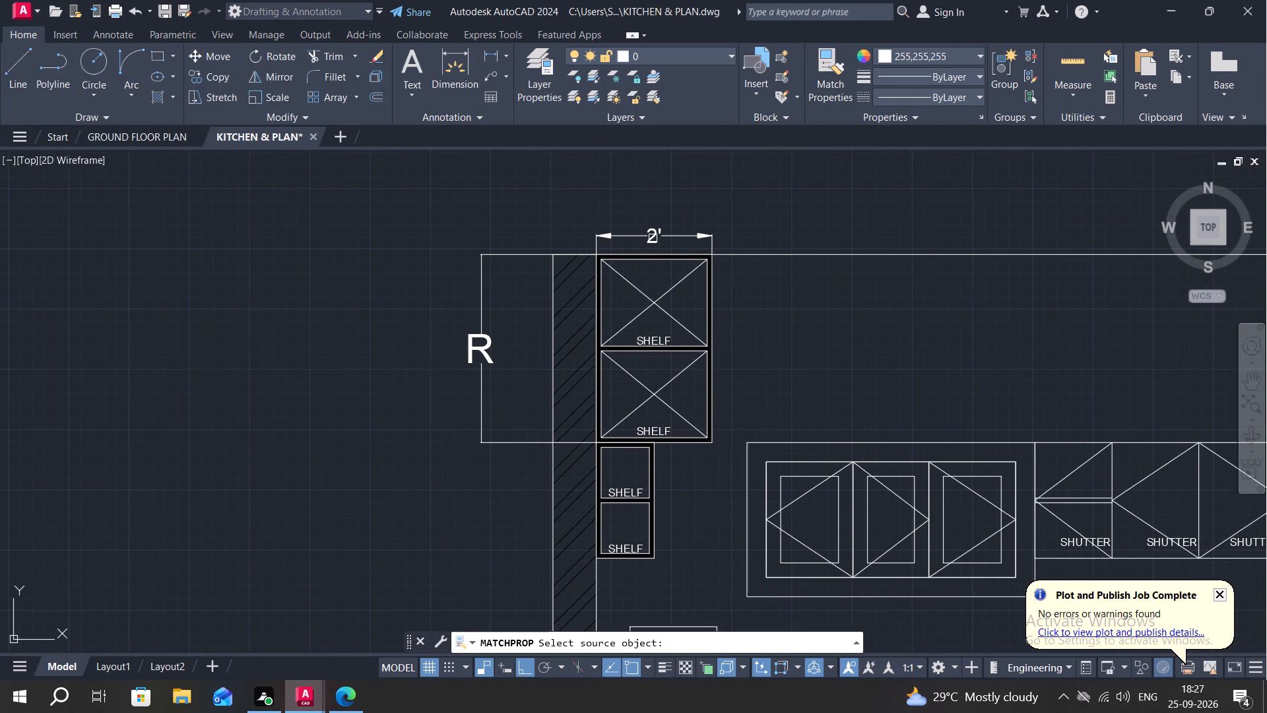
left_click(653, 238)
left_click(480, 322)
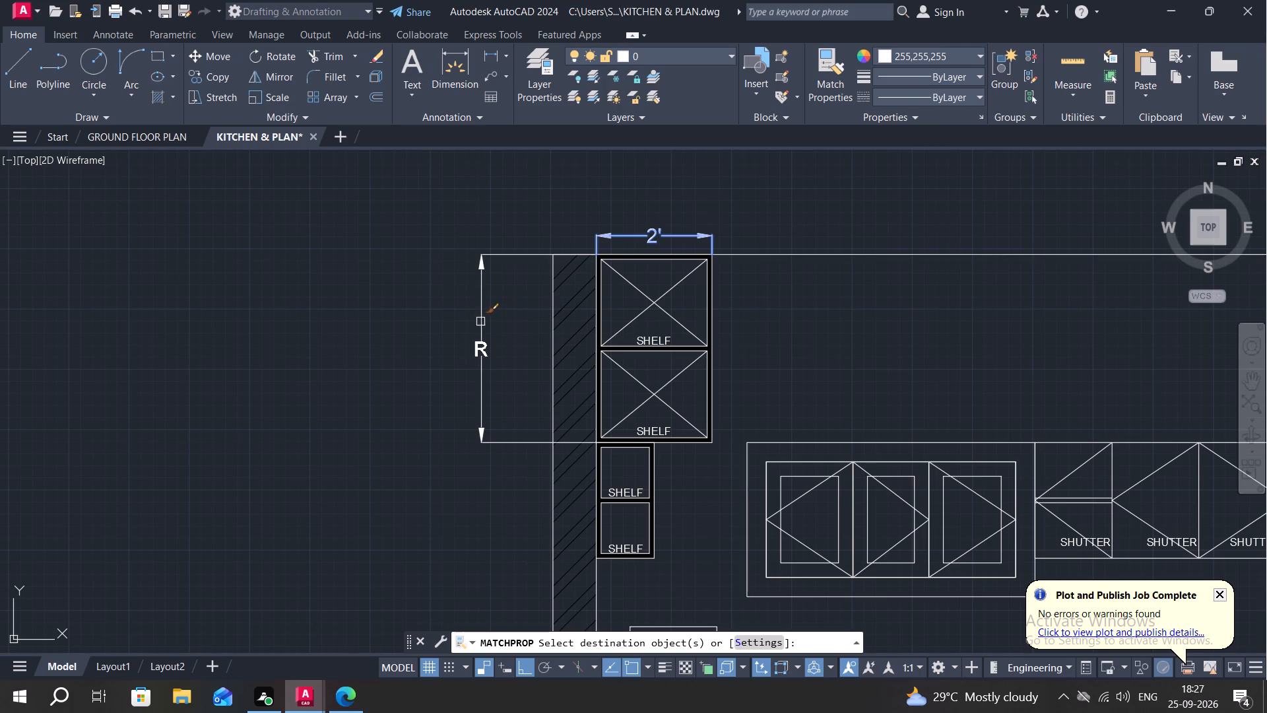
middle_click_drag(520, 333, 579, 224)
key("Escape")
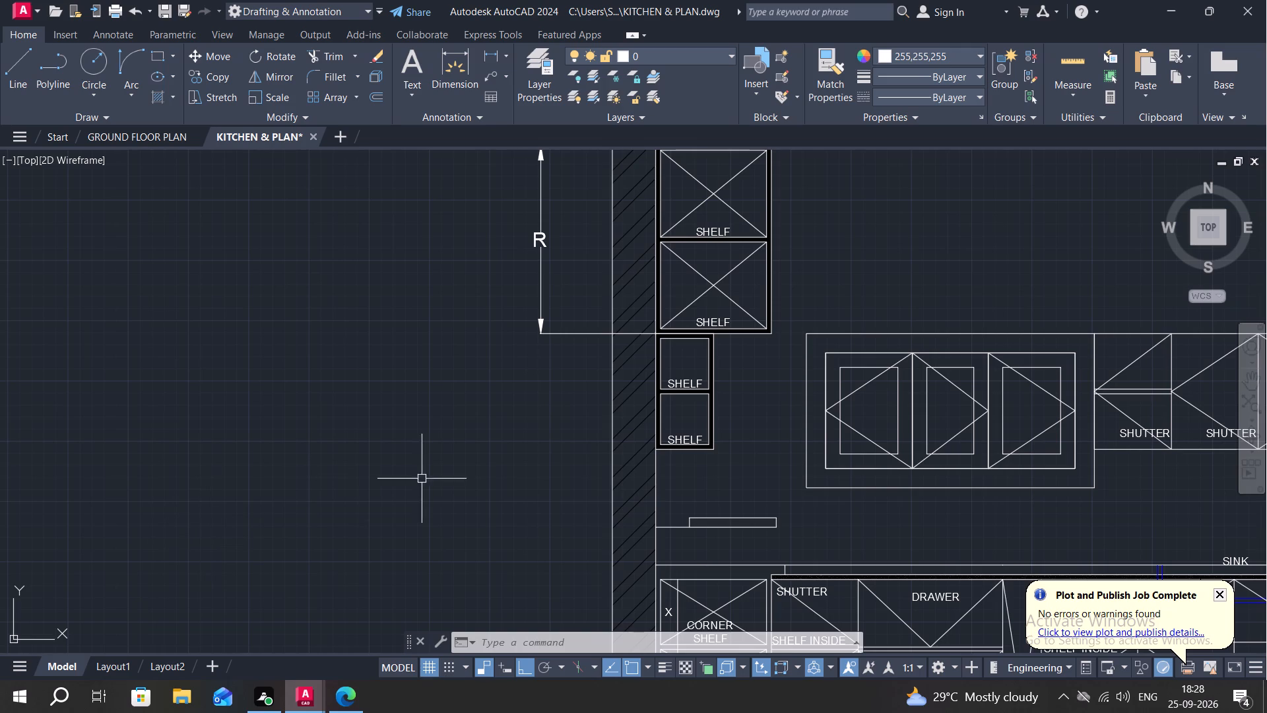
Add a vertical linear dimension for the small wall shelf's height, in line with the R dimension, and match its properties to R.
left_click(490, 49)
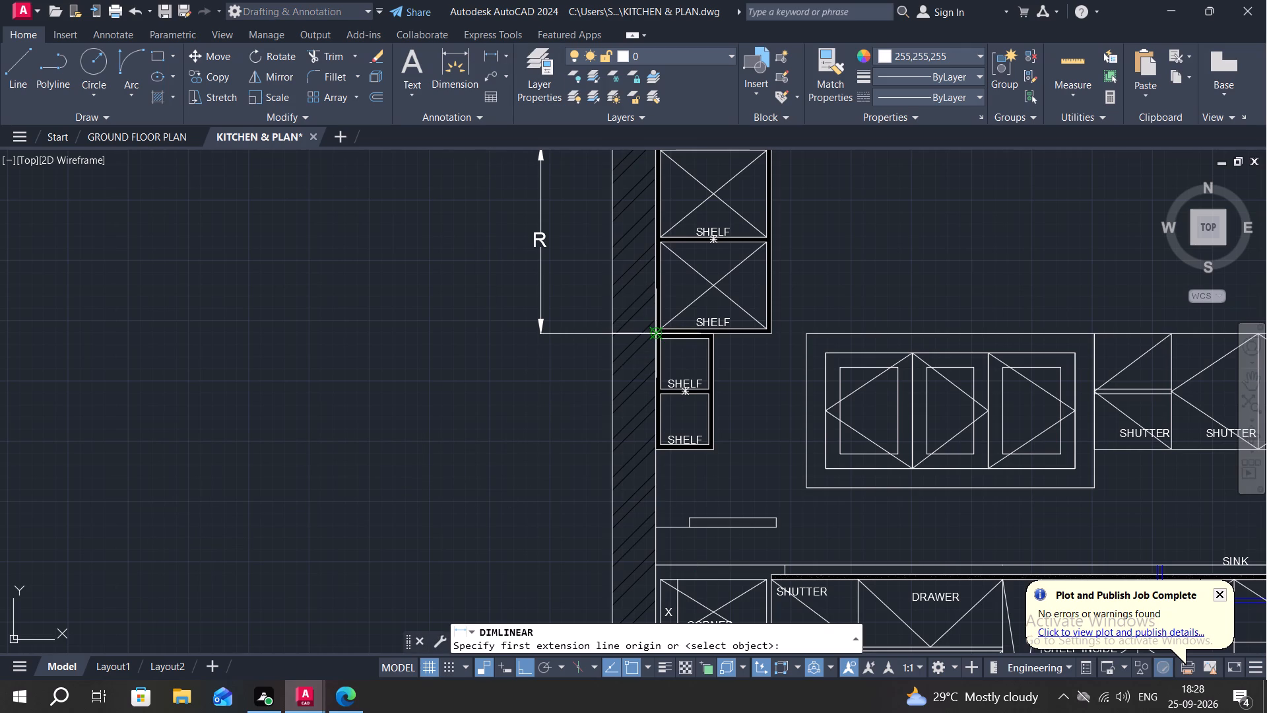
left_click_drag(652, 333, 646, 336)
left_click(655, 450)
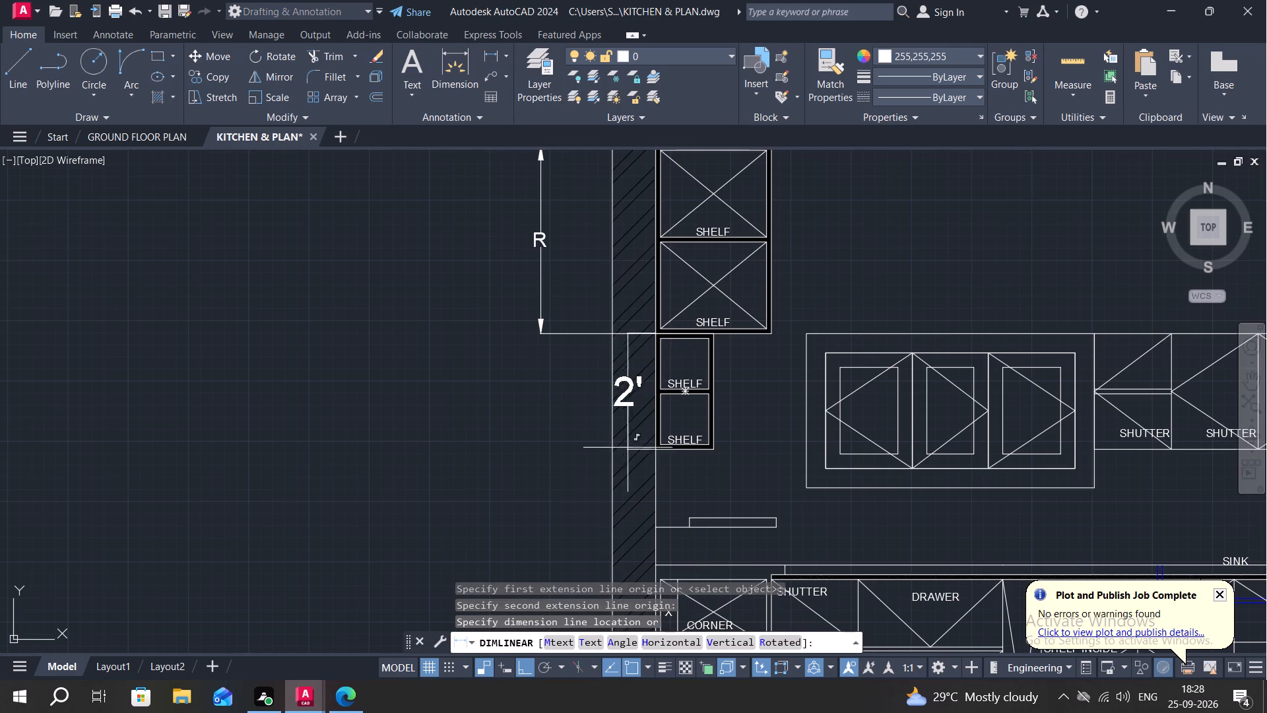
left_click(542, 449)
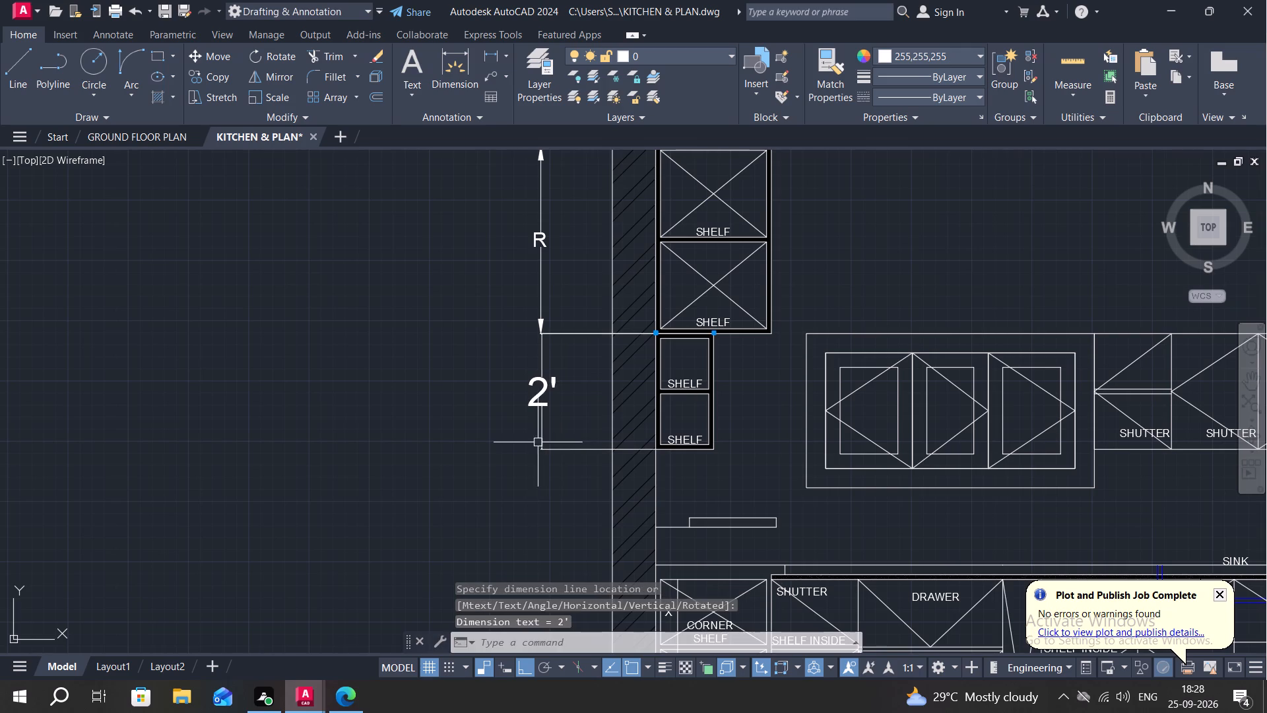
left_click(840, 84)
left_click(539, 273)
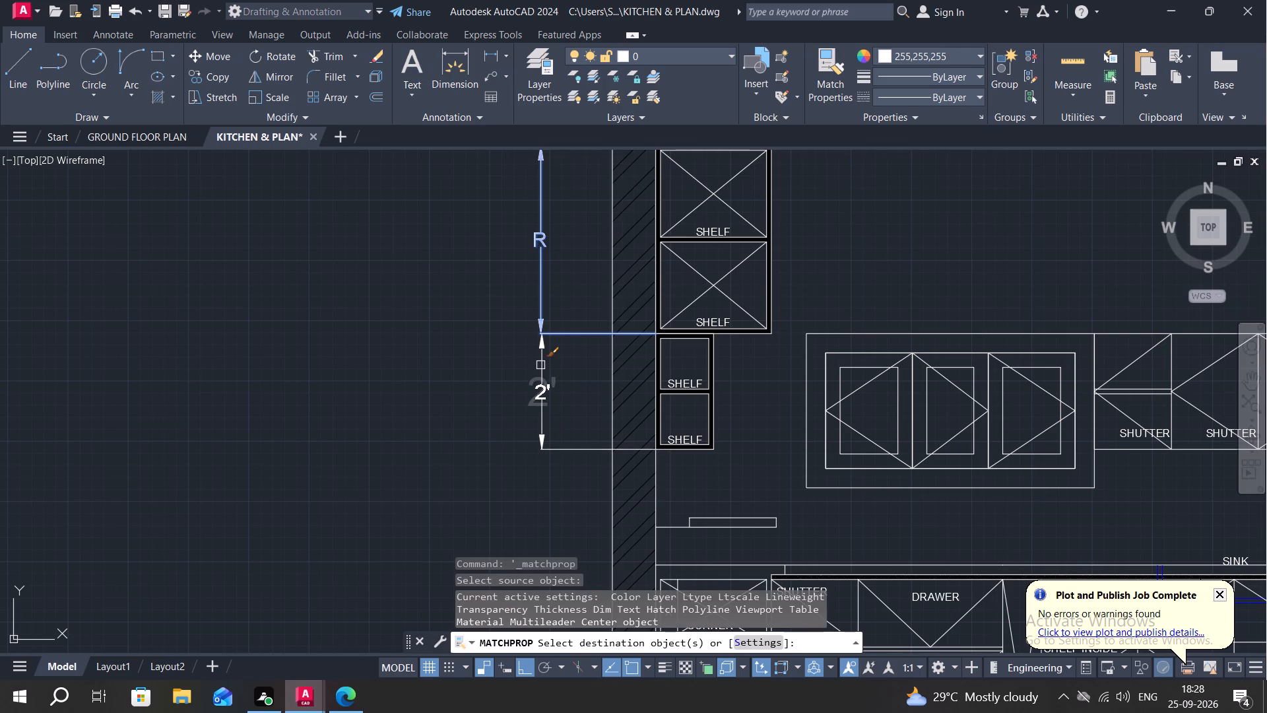
left_click(538, 370)
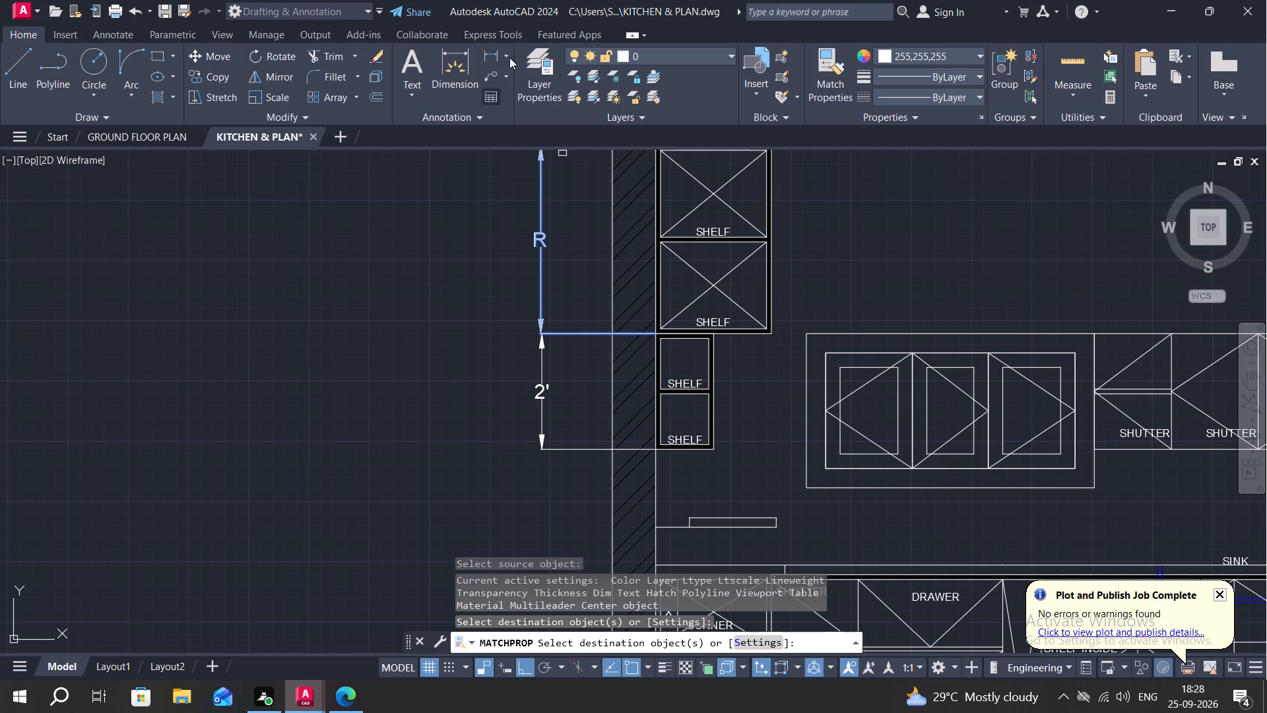
Dimension the vertical gap from the small wall shelf's bottom to the countertop, in line with the dimensions above, and match their formatting.
left_click(490, 50)
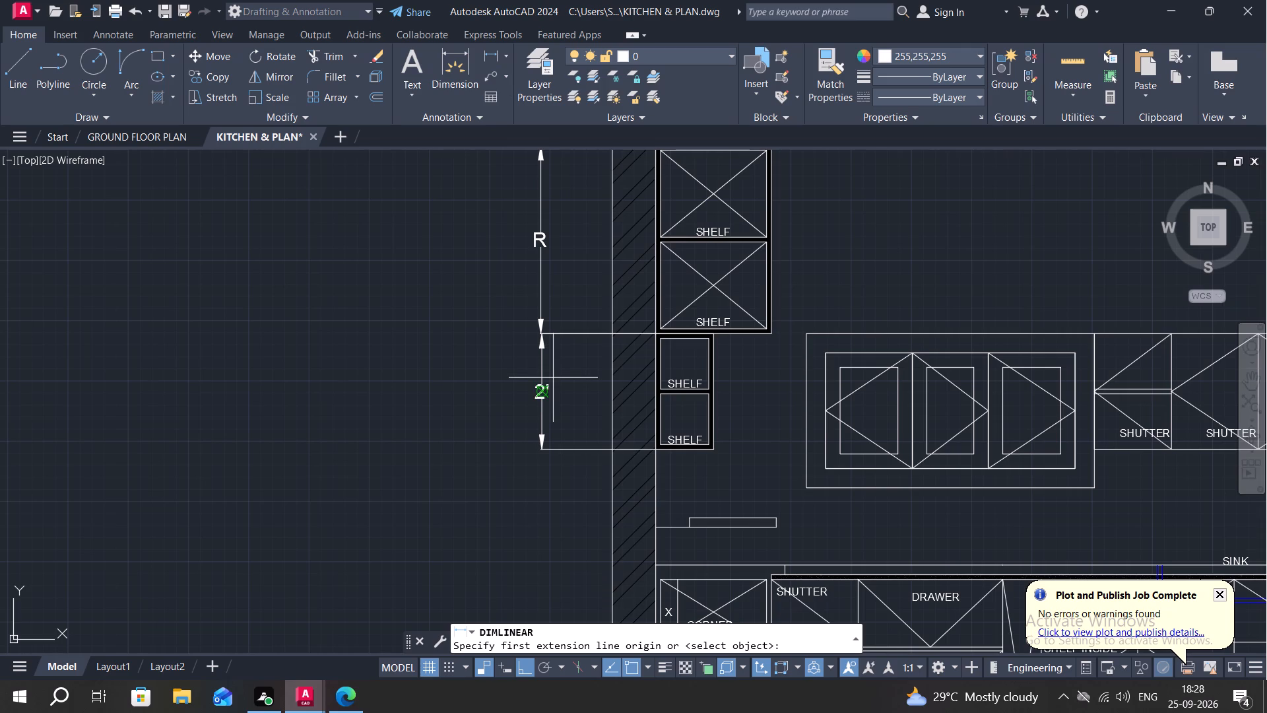
left_click(654, 449)
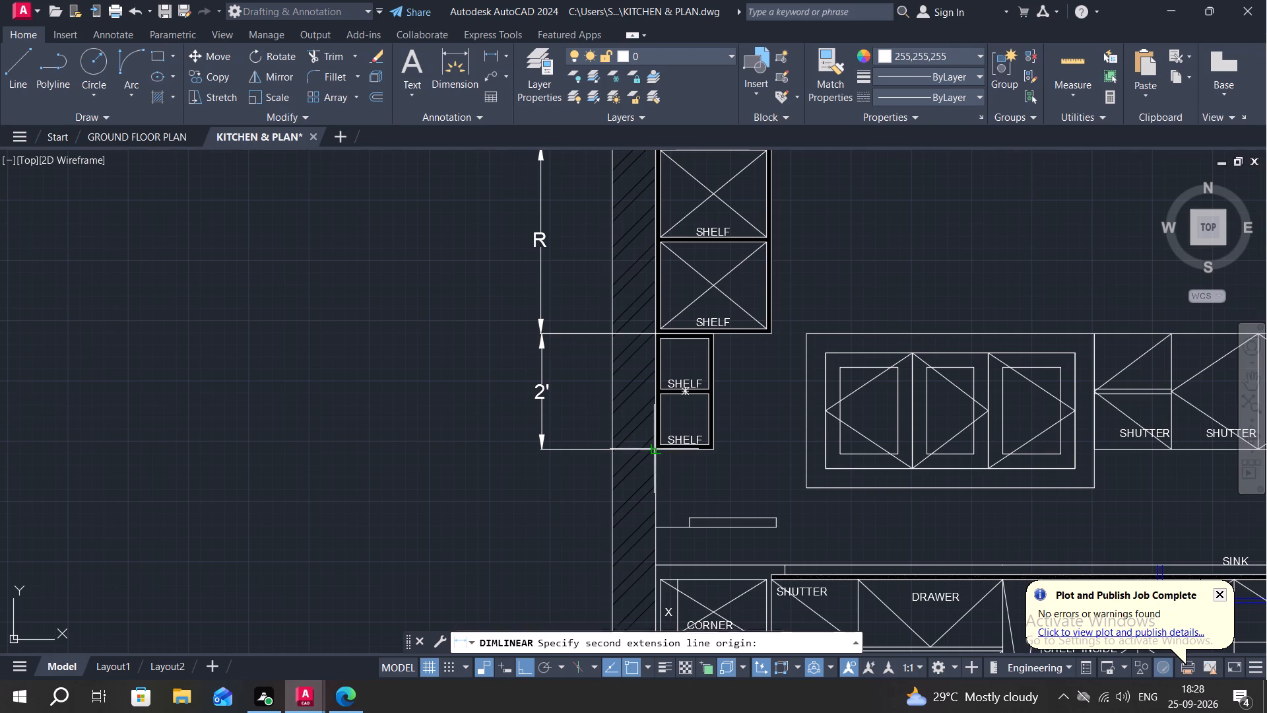
left_click(653, 562)
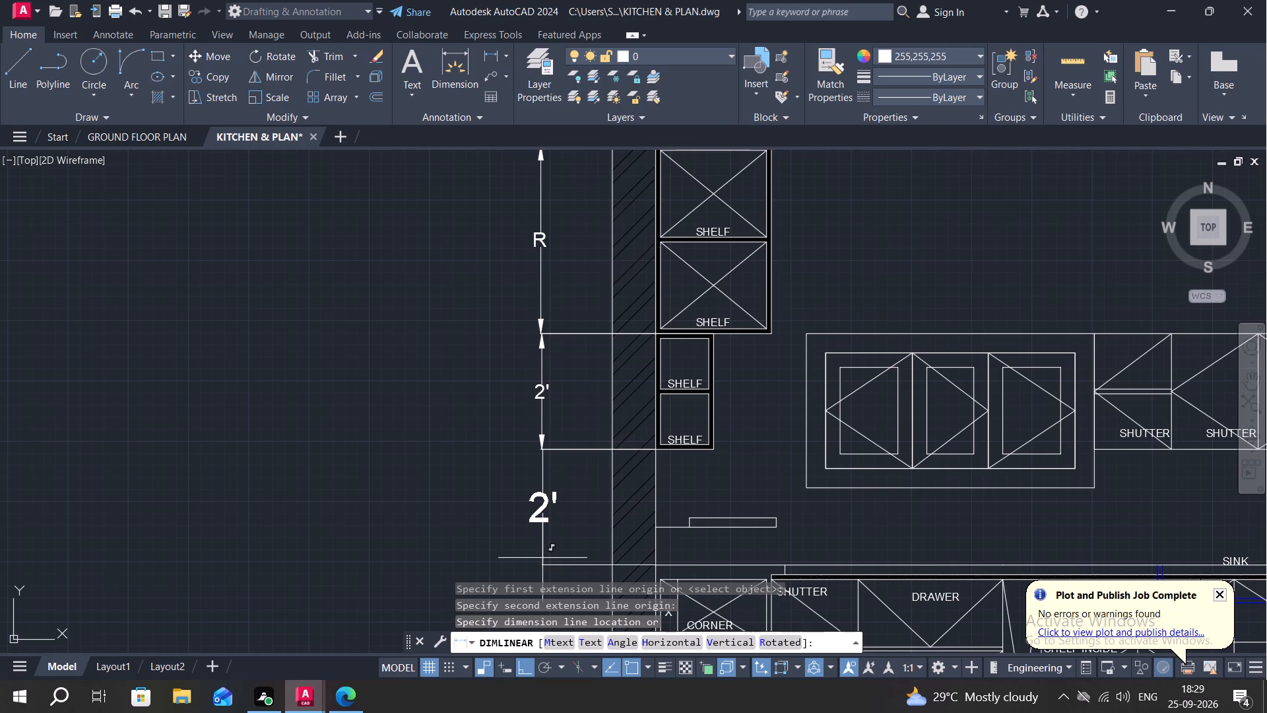
left_click(542, 558)
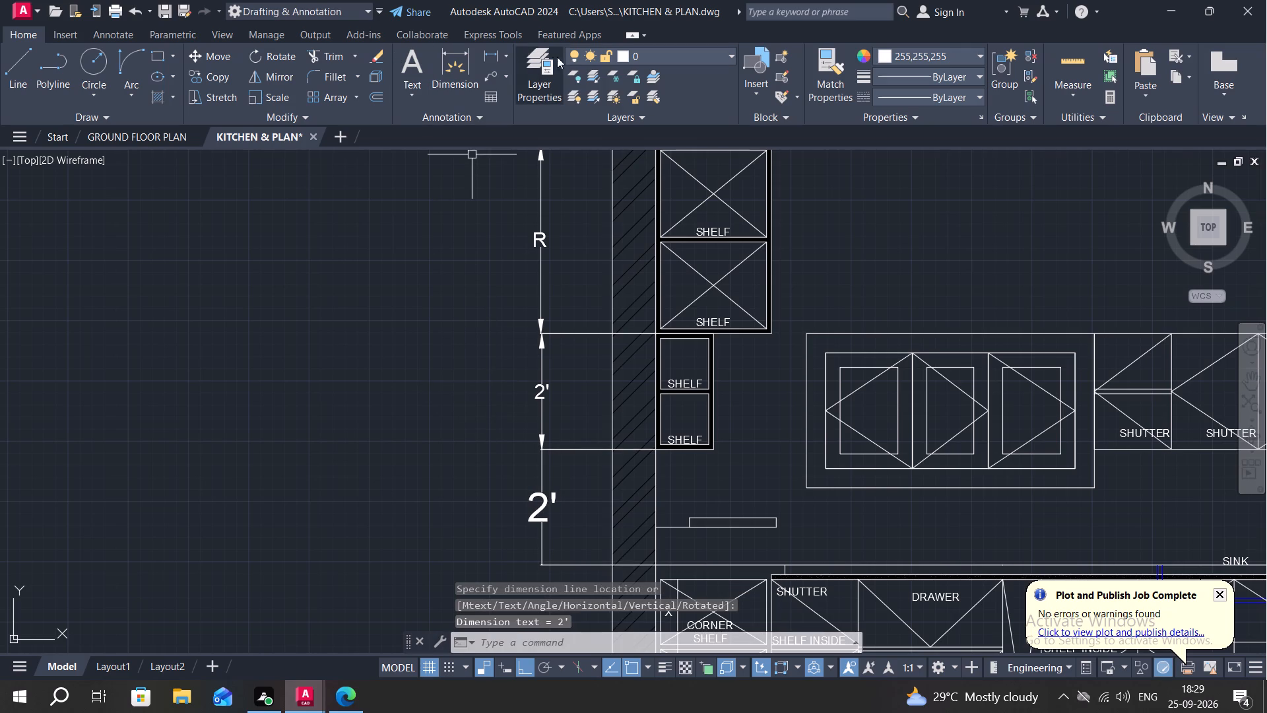
left_click(821, 65)
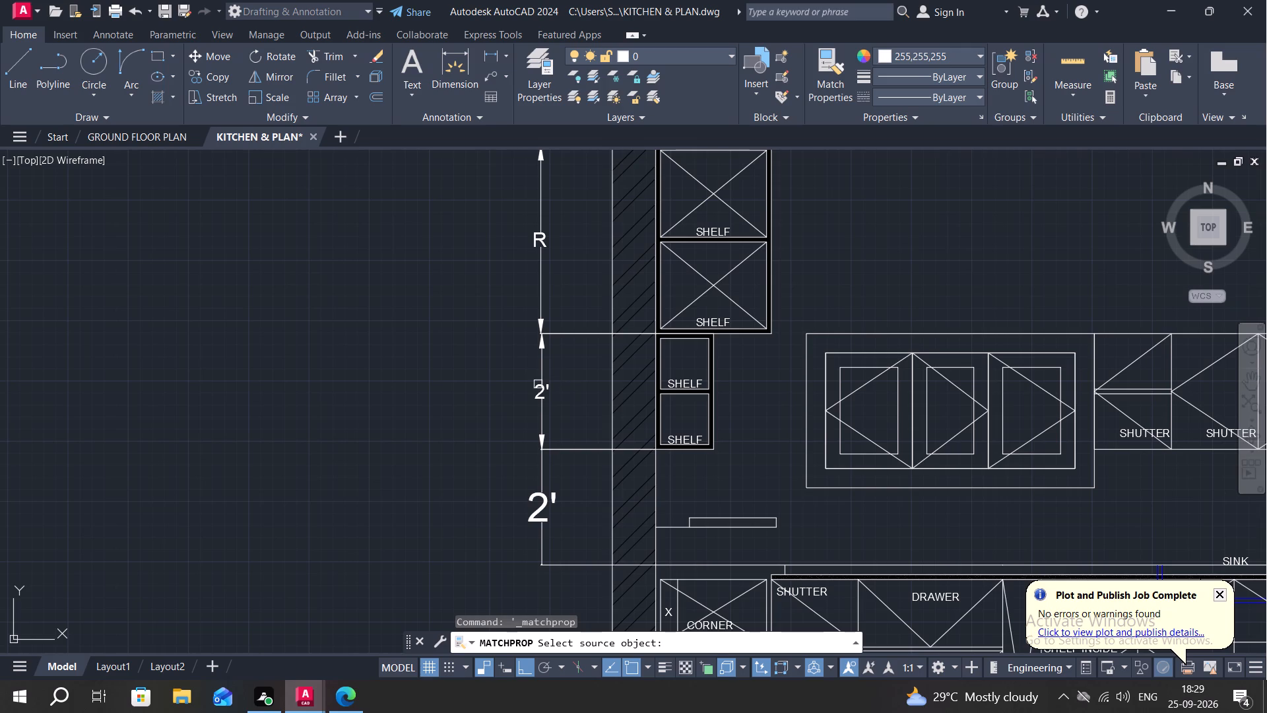
left_click(540, 393)
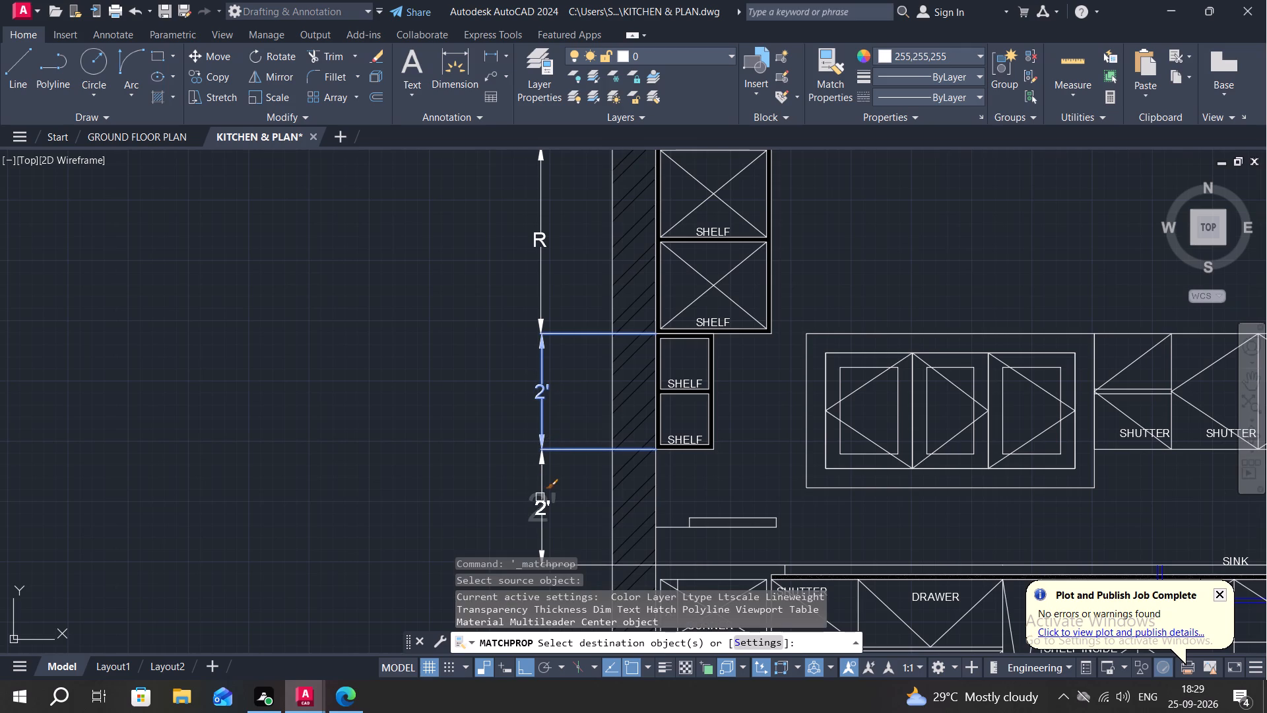
left_click(546, 499)
key("Escape")
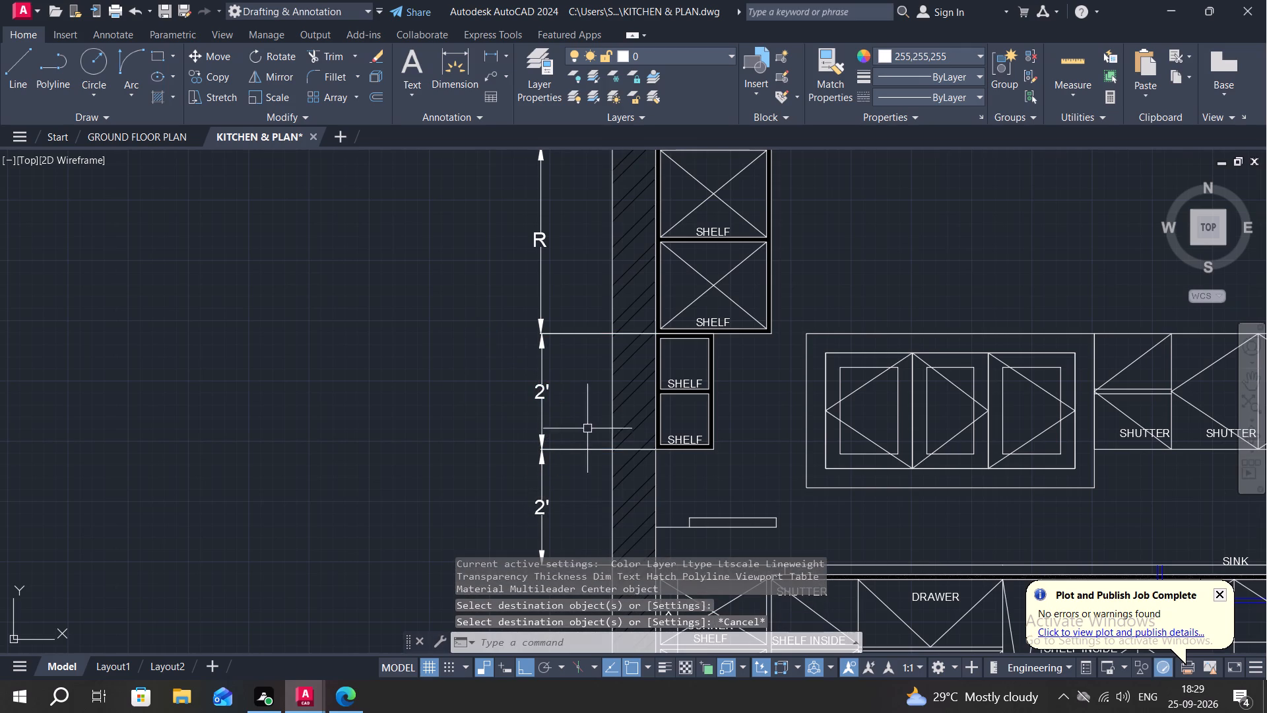
Dimension the base units' height from countertop to floor outside the hatched wall, and match its properties to the dimension above.
middle_click_drag(627, 436, 664, 238)
middle_click_drag(685, 393, 759, 363)
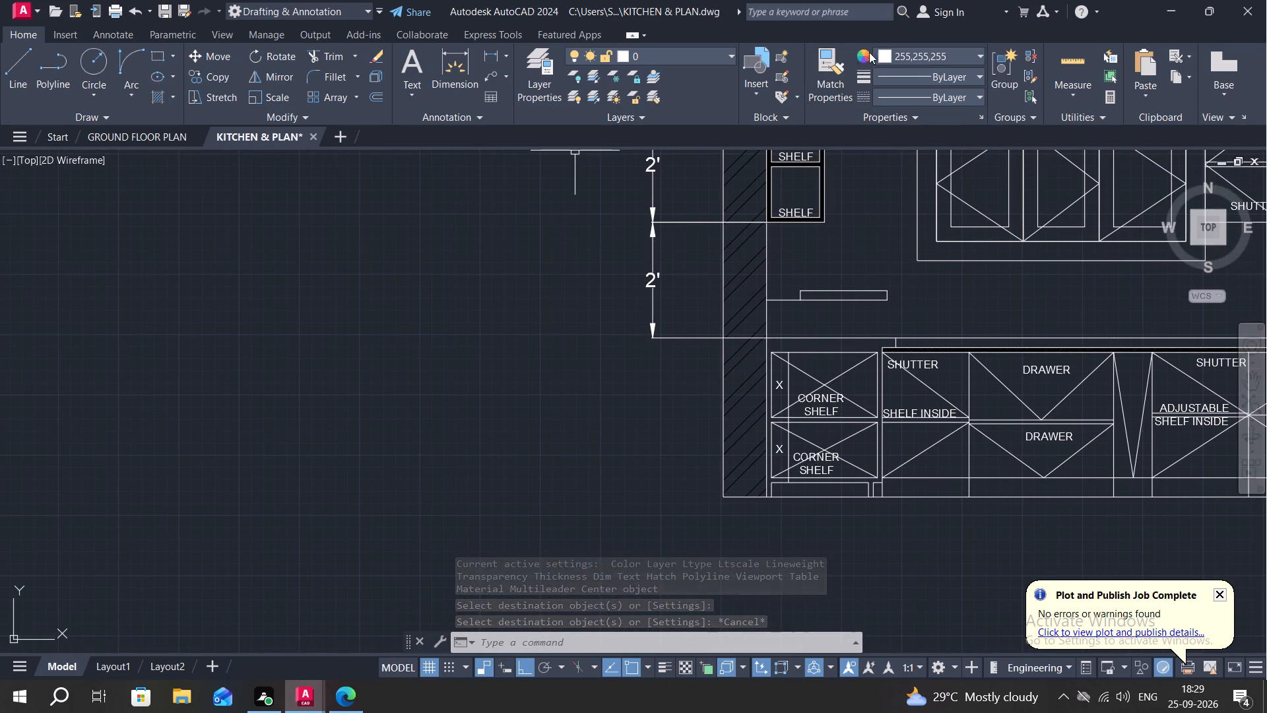
left_click(493, 51)
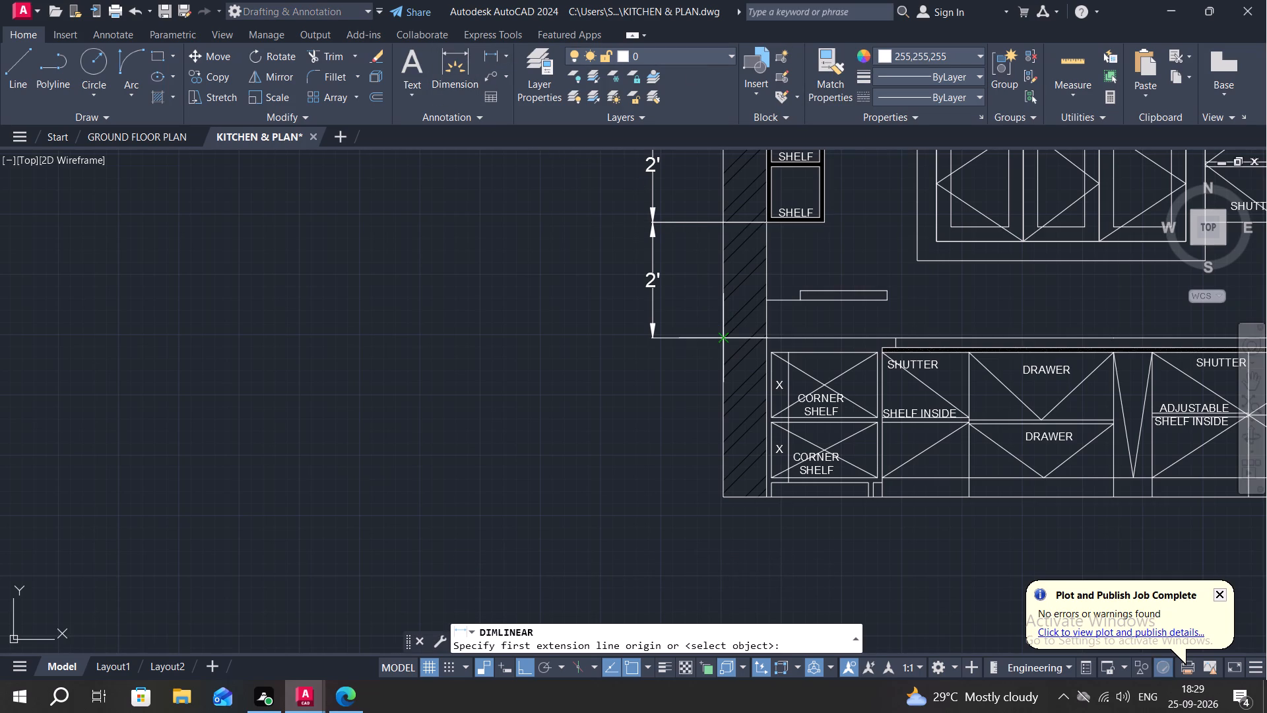
left_click(724, 340)
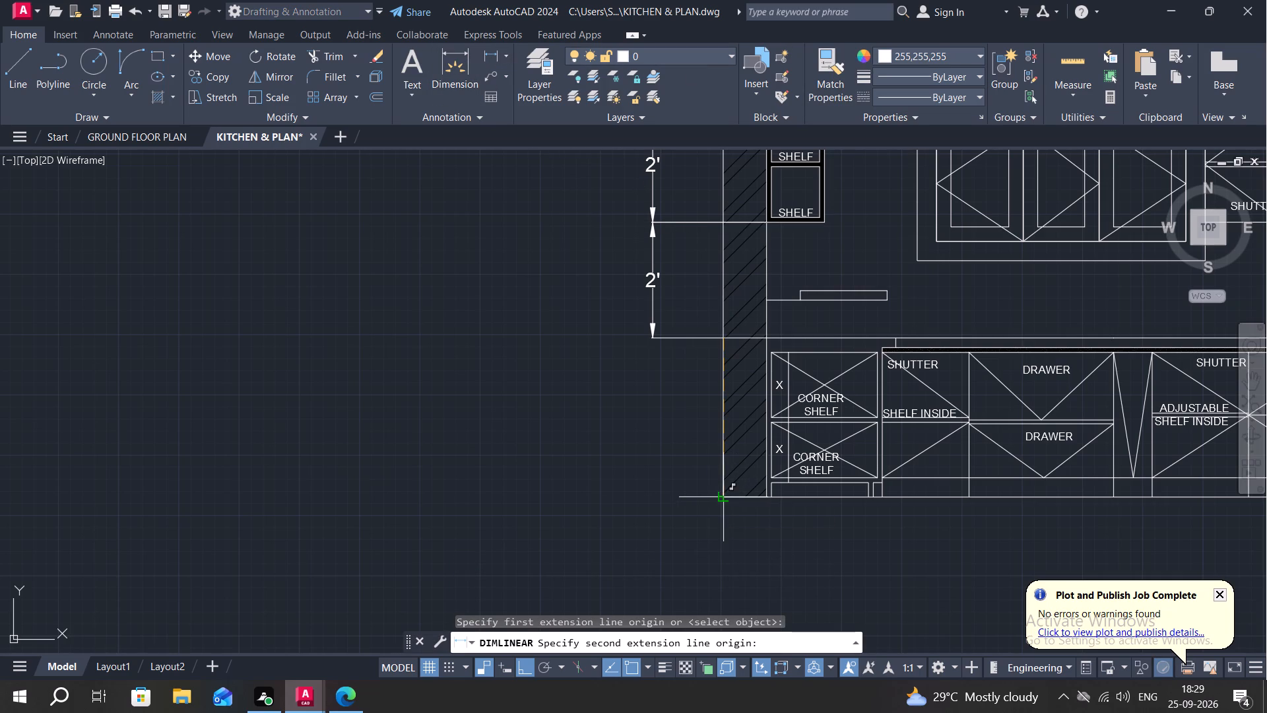
left_click(723, 494)
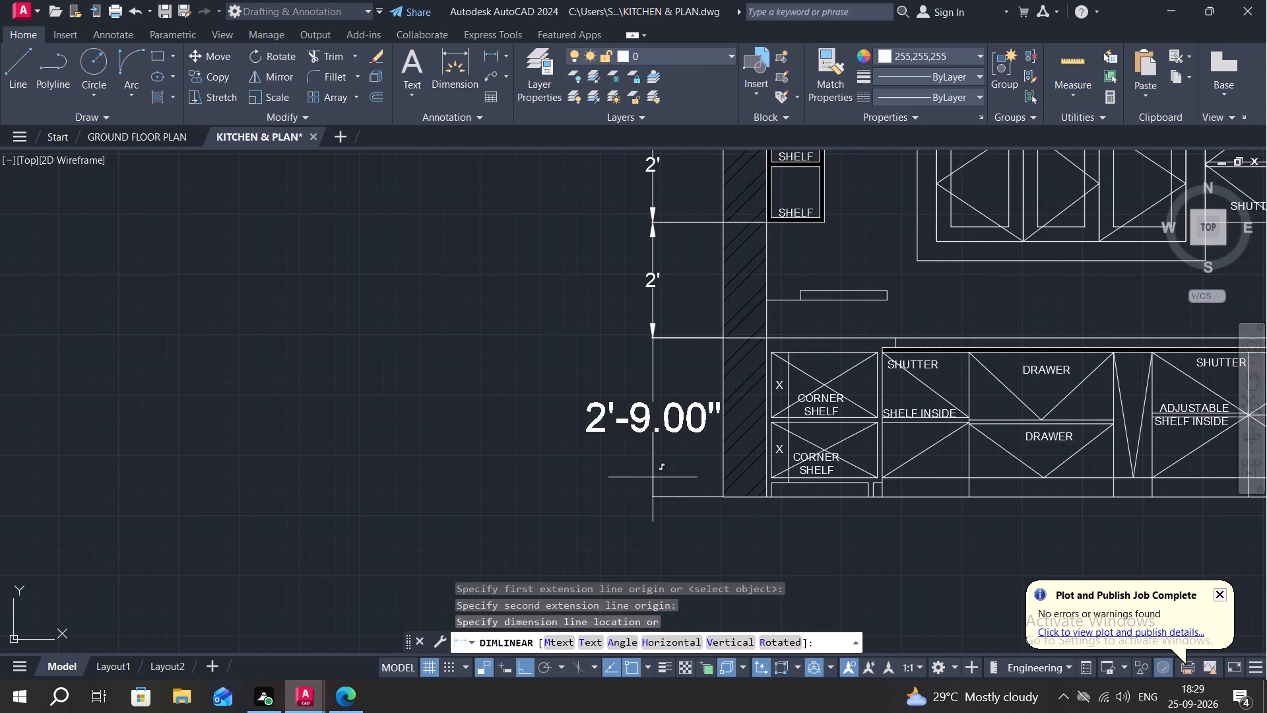
left_click(654, 477)
left_click(831, 55)
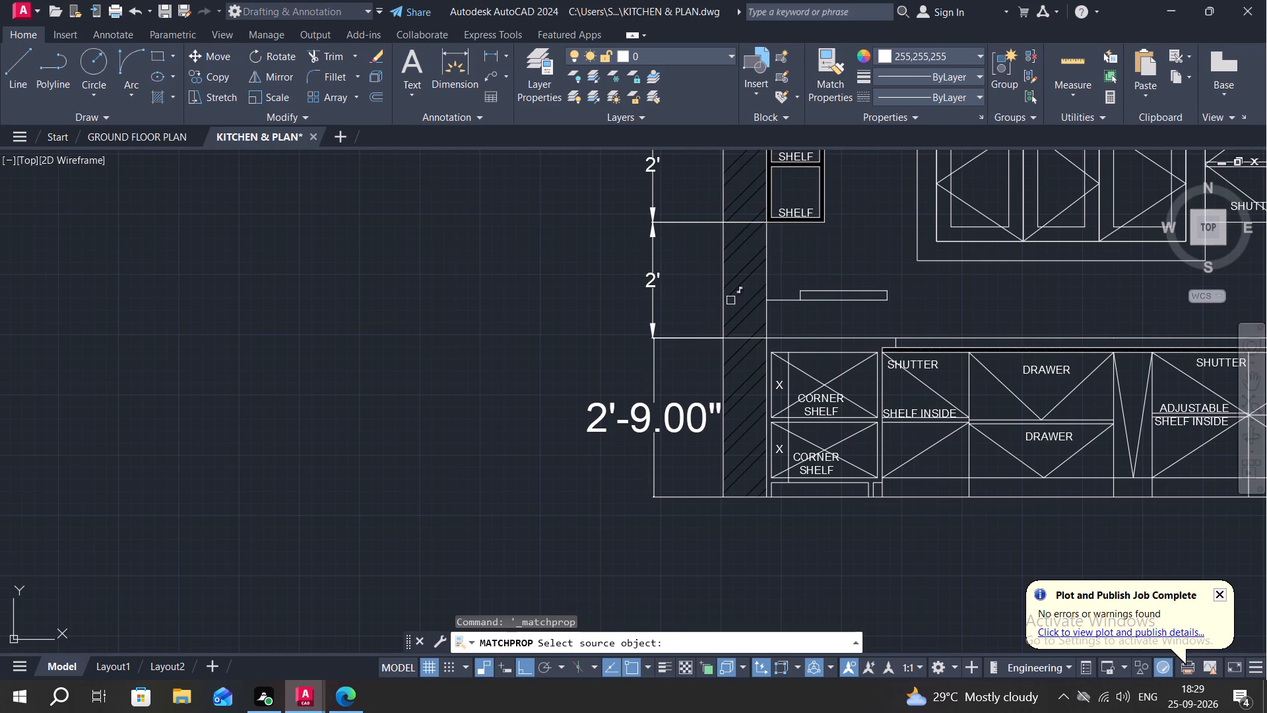
left_click(656, 277)
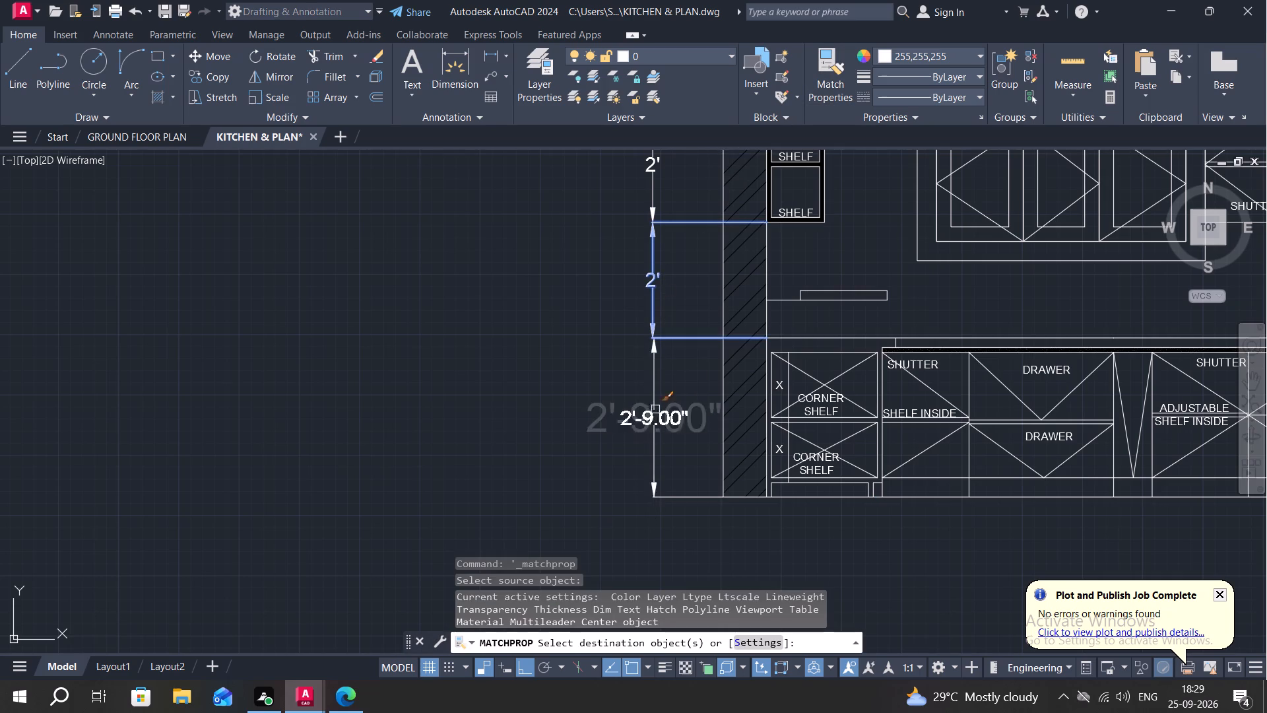
left_click(649, 417)
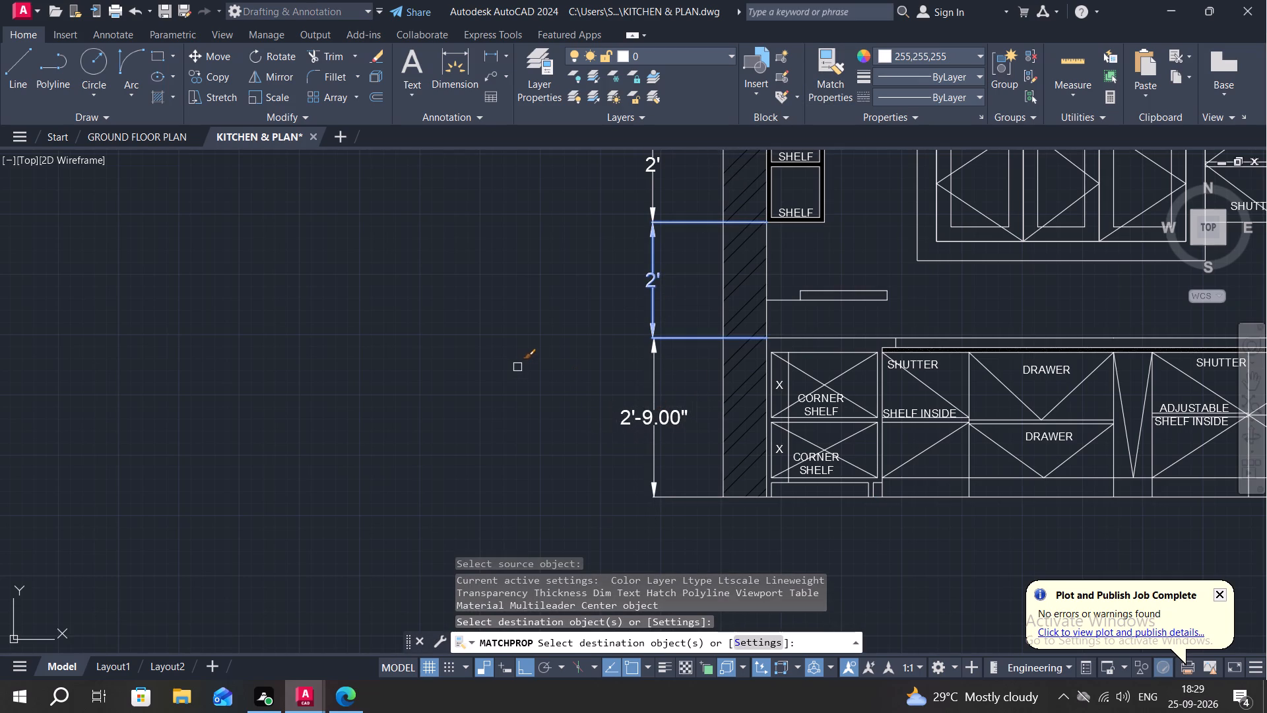
key("Escape")
Add a horizontal linear dimension below the floor line for the corner shelf unit's width.
middle_click_drag(783, 427, 701, 262)
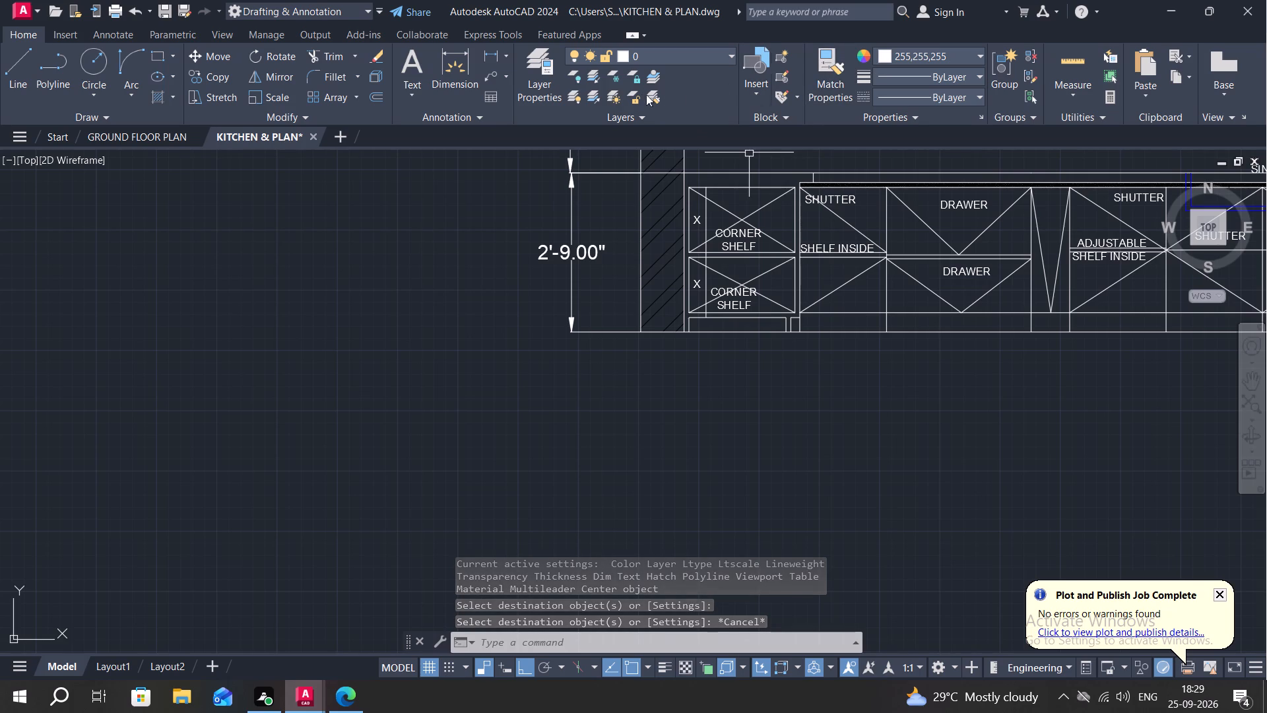
left_click(490, 50)
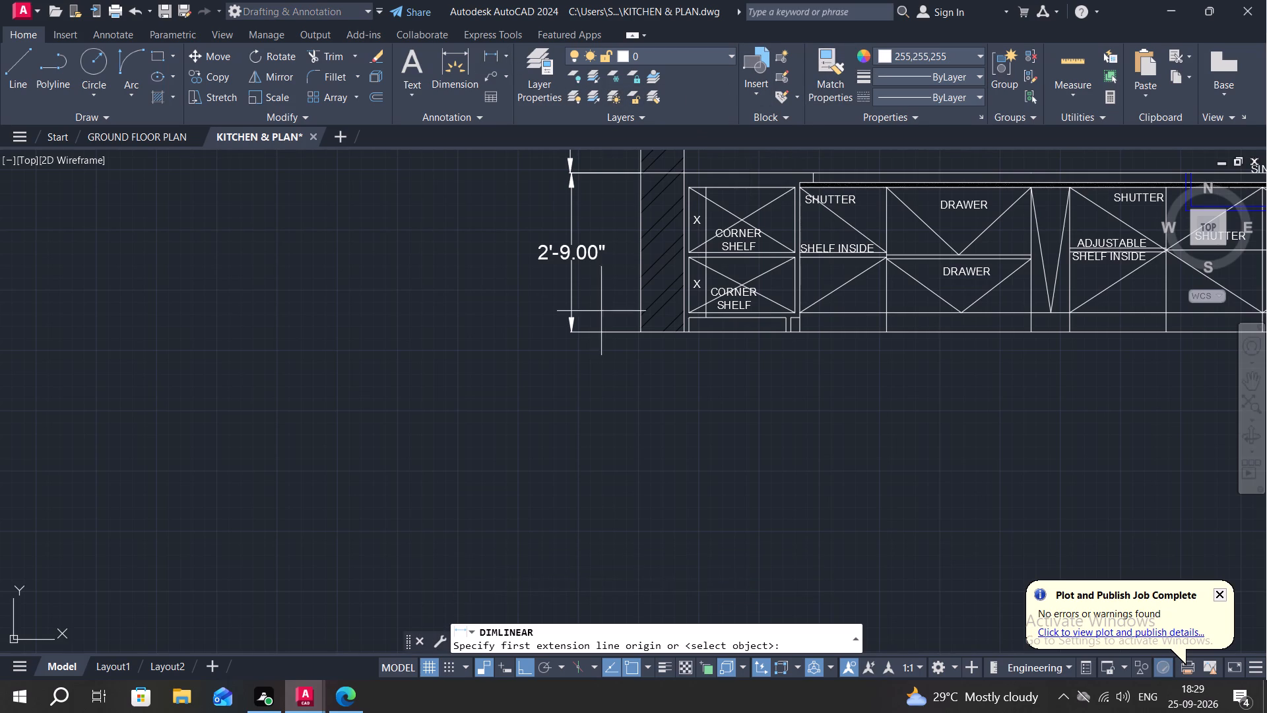
left_click(684, 335)
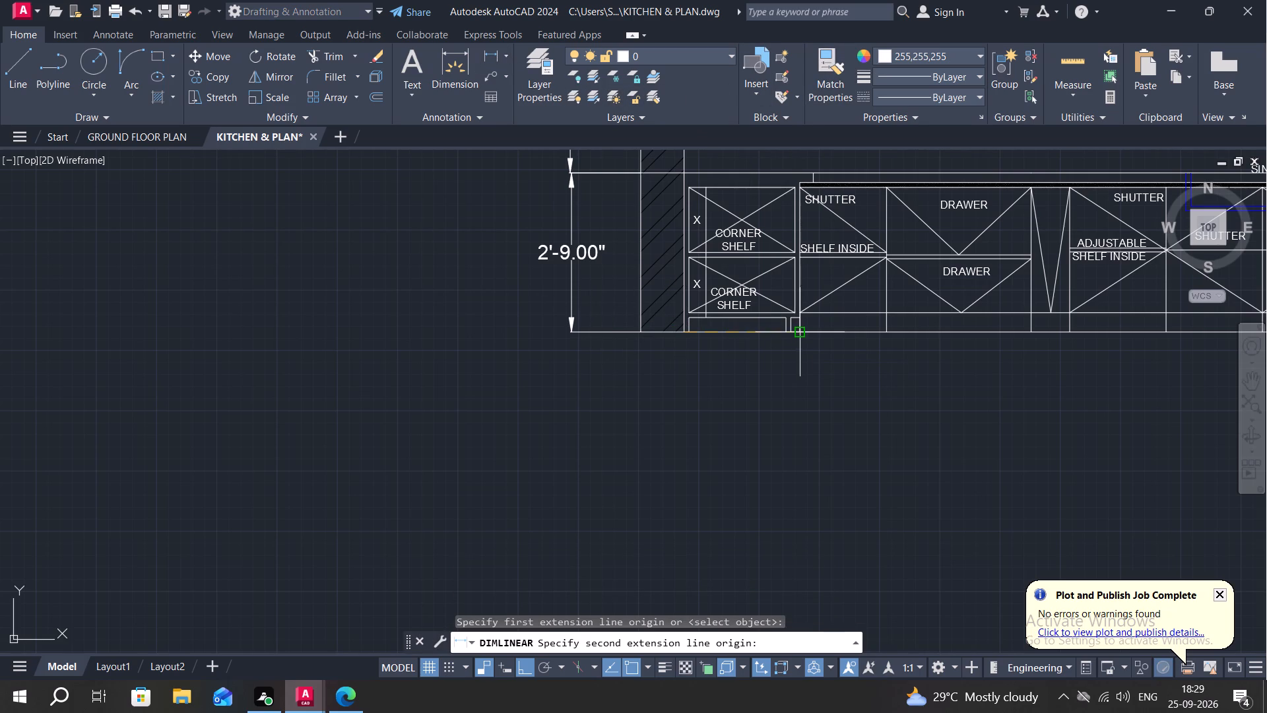
left_click(802, 335)
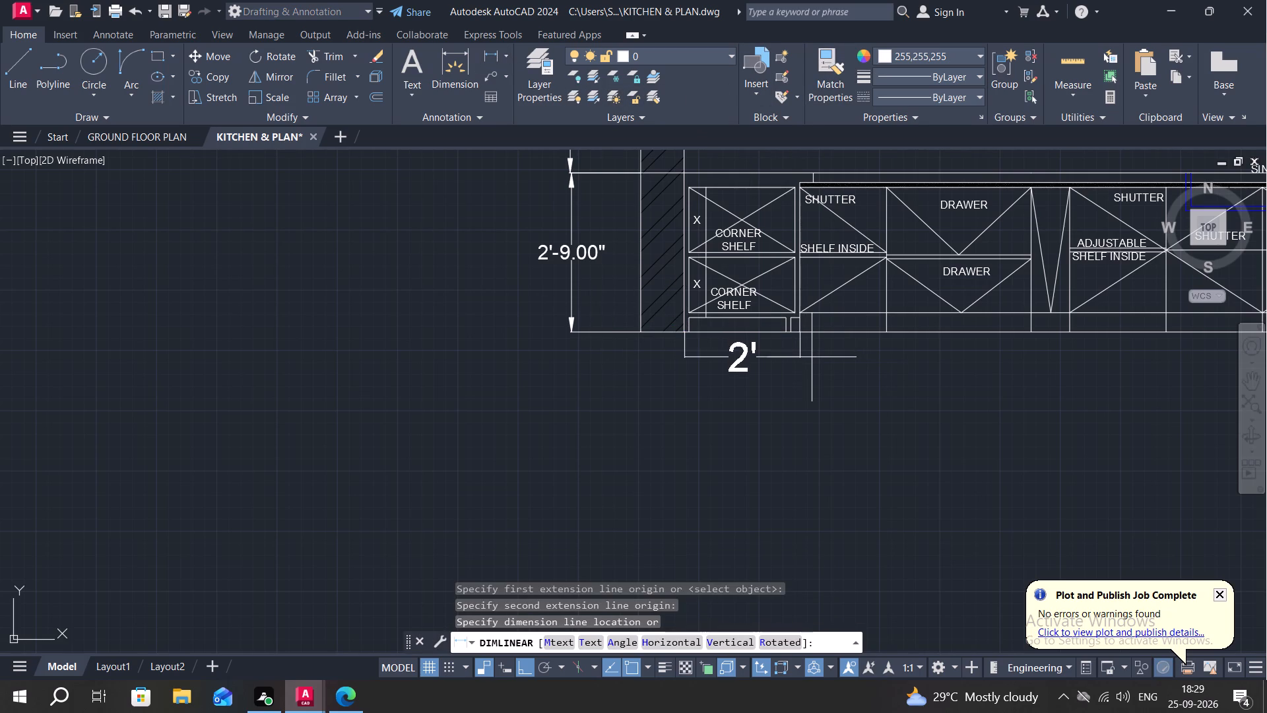
left_click(812, 370)
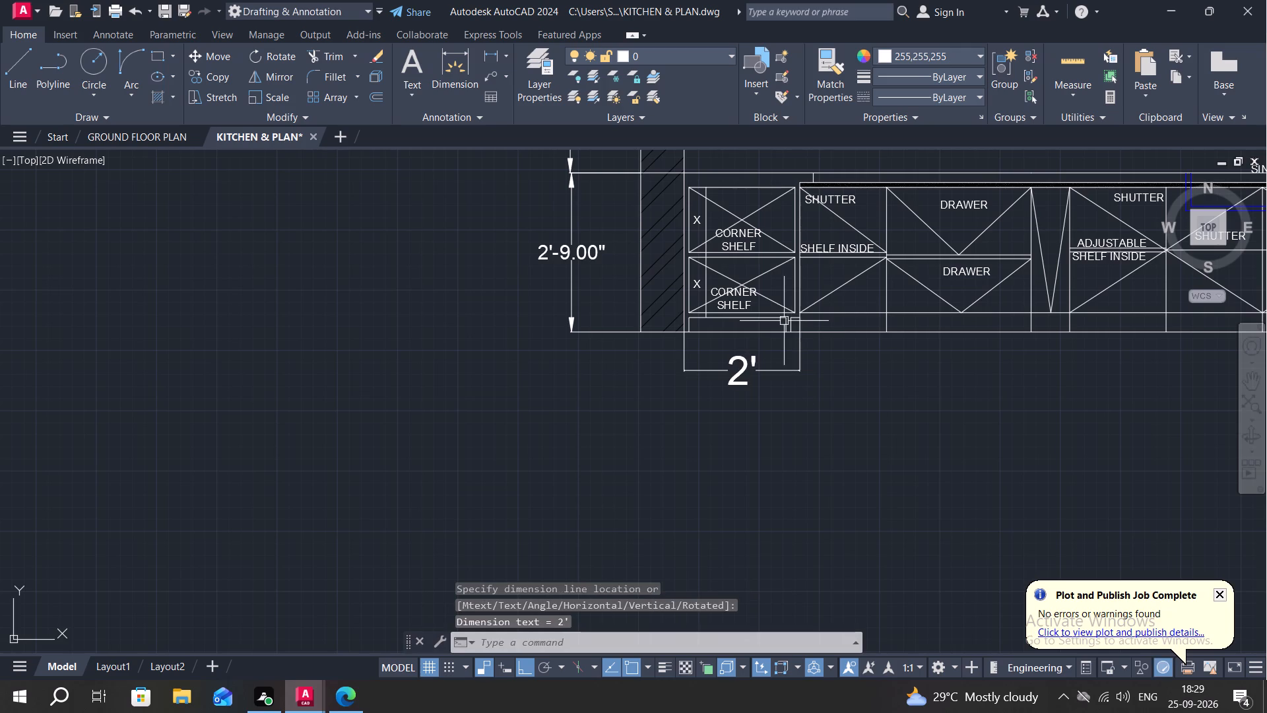
Dimension the width of the shutter unit beside the corner shelf, in line with the corner shelf's width dimension.
key("space")
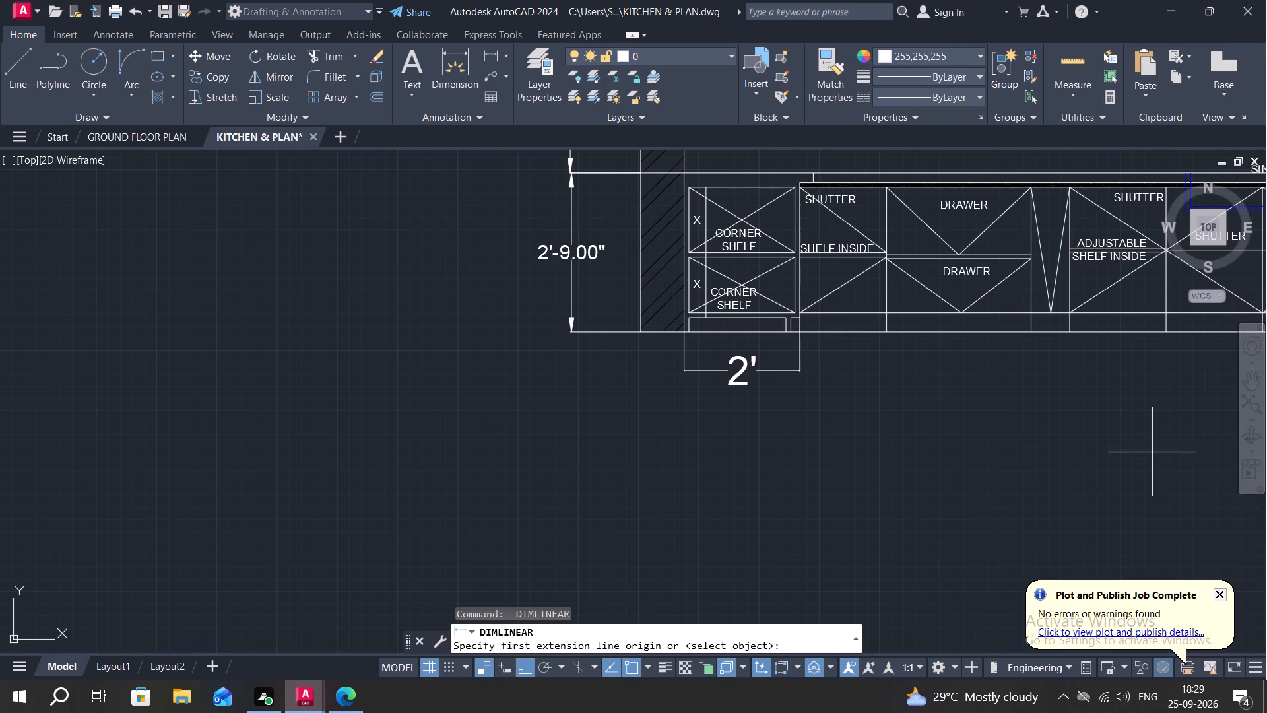
left_click(795, 333)
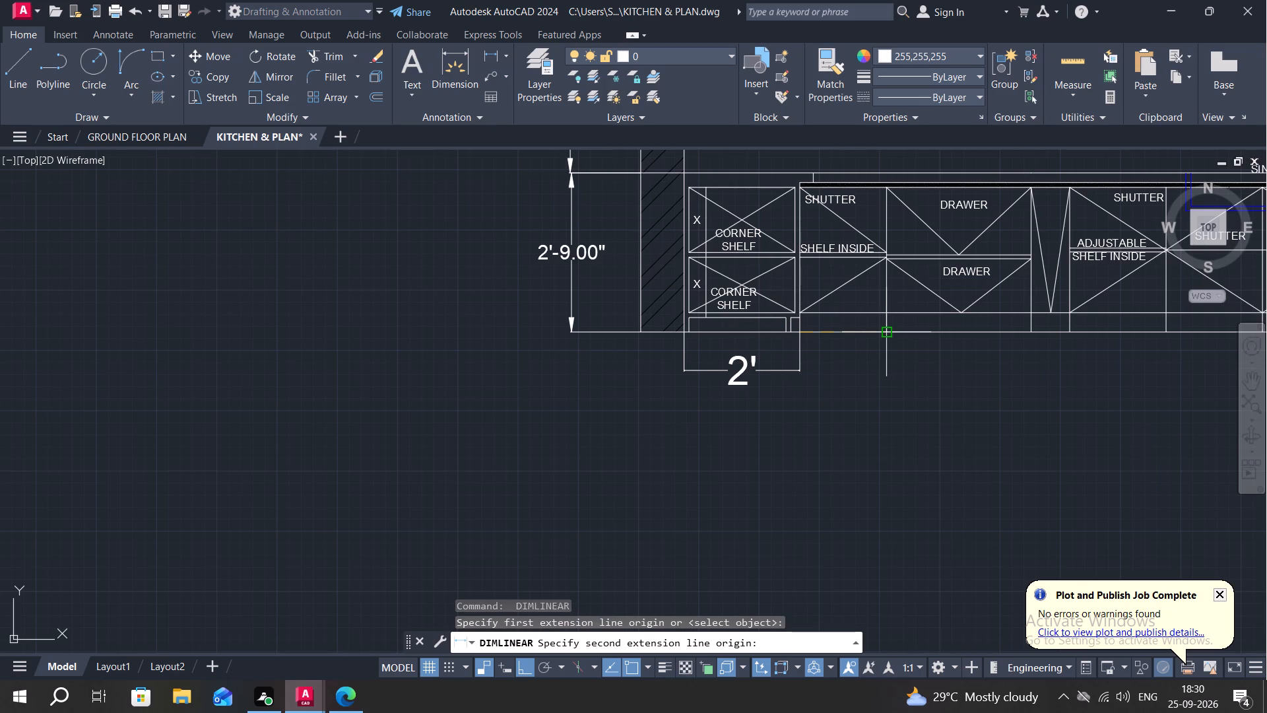
left_click(886, 335)
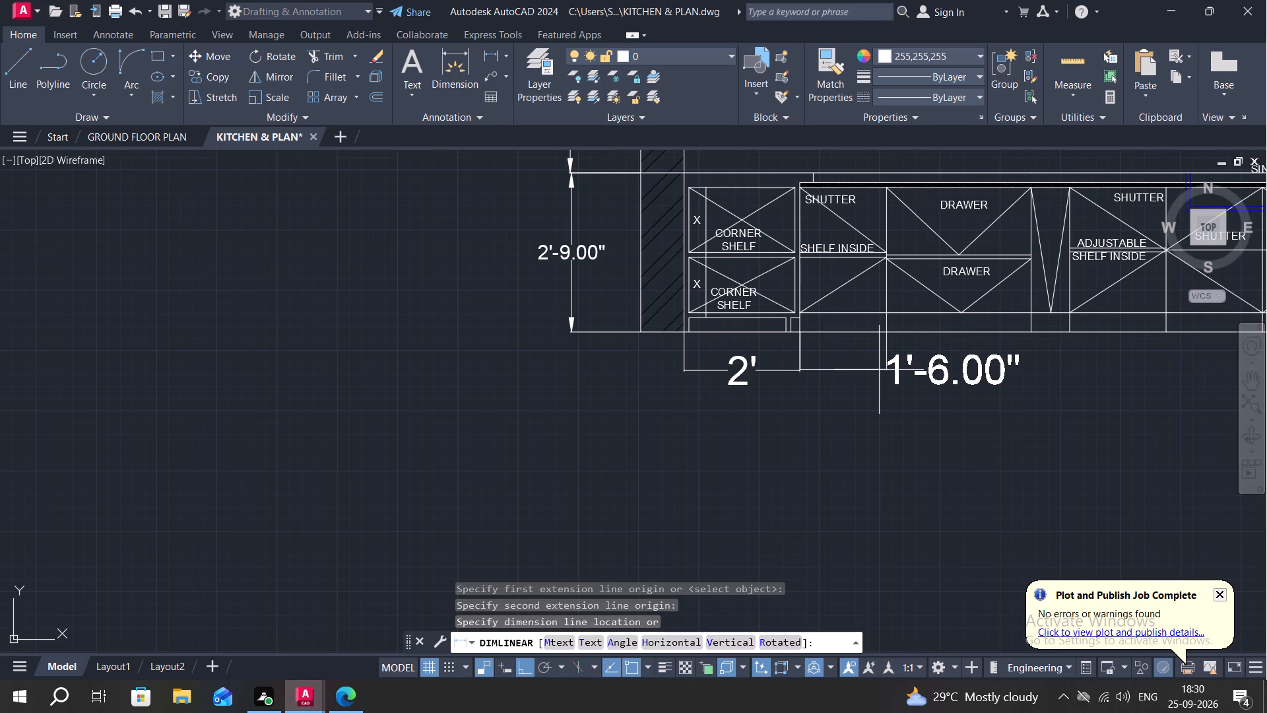
left_click(882, 370)
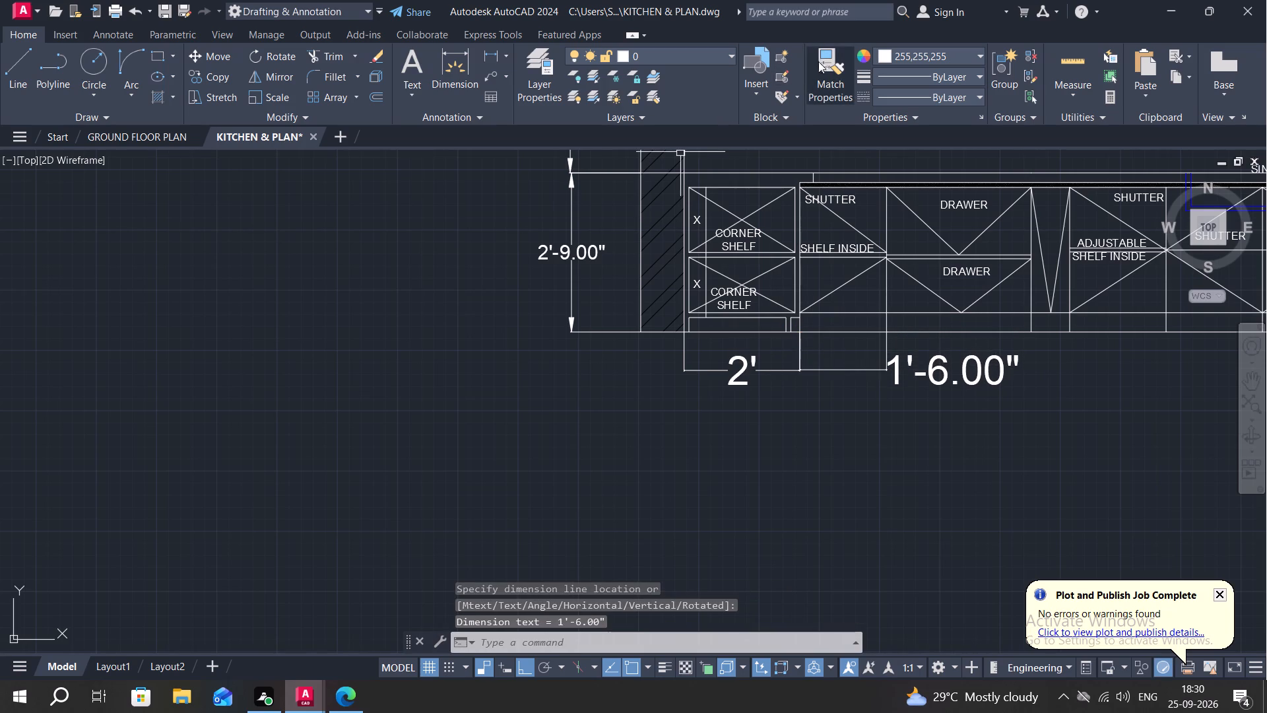
Match the properties of the base units' height dimension onto the corner shelf and shutter unit width dimensions.
left_click(837, 63)
left_click(537, 251)
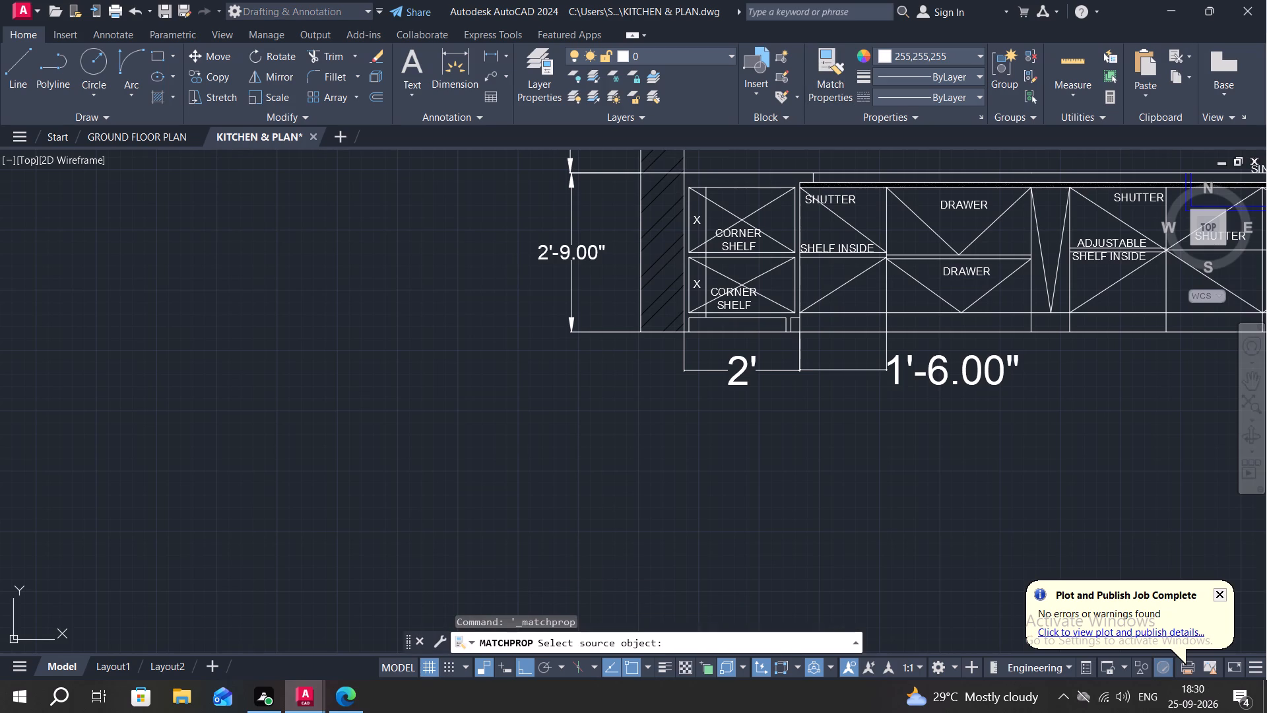
left_click(752, 364)
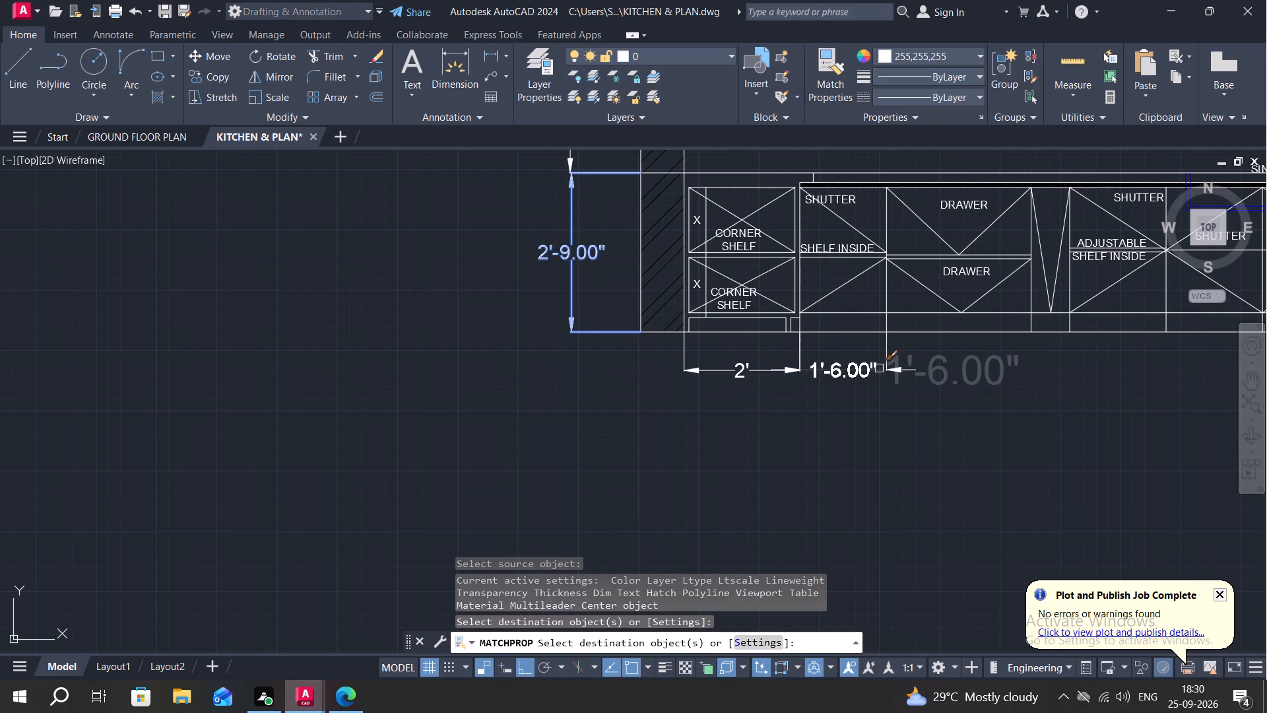
left_click(872, 369)
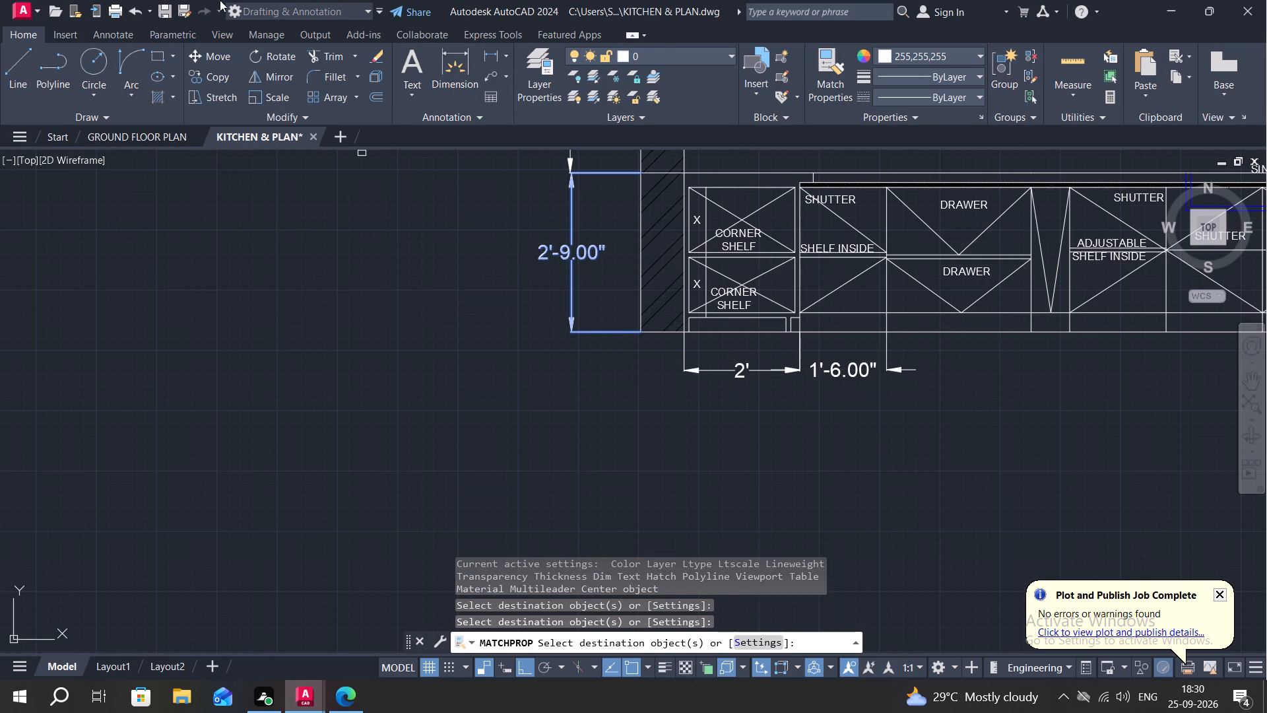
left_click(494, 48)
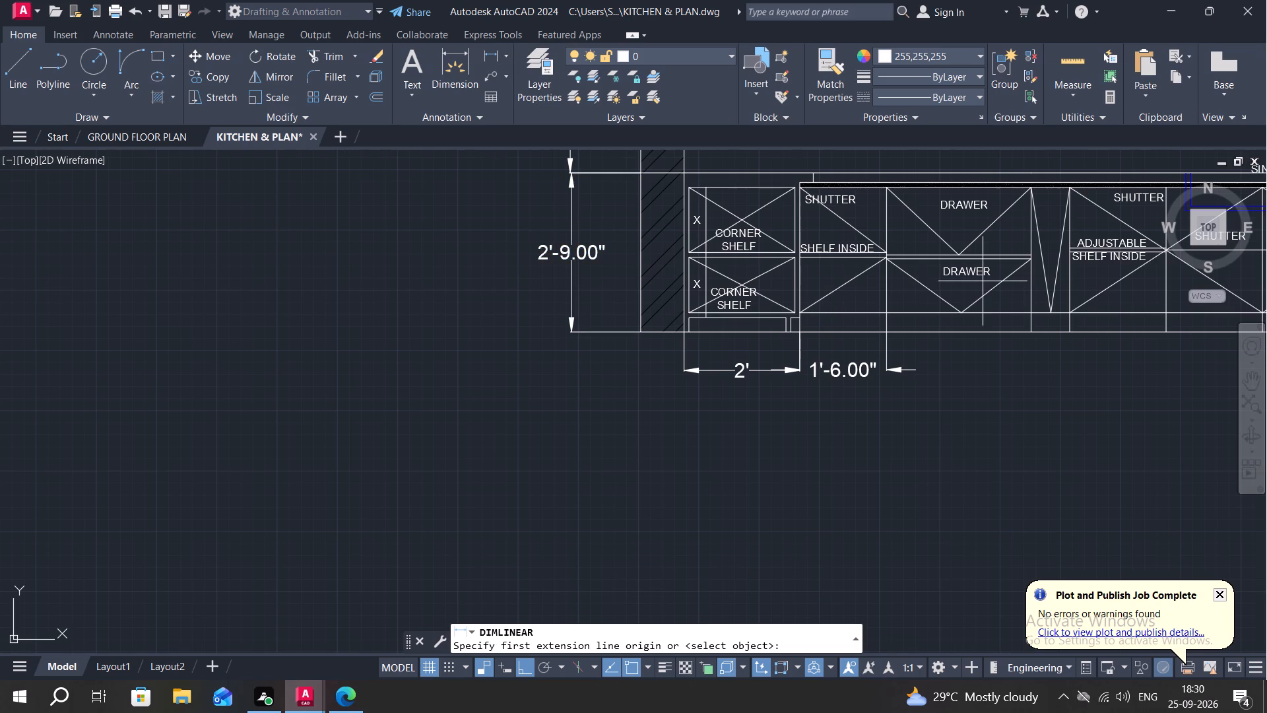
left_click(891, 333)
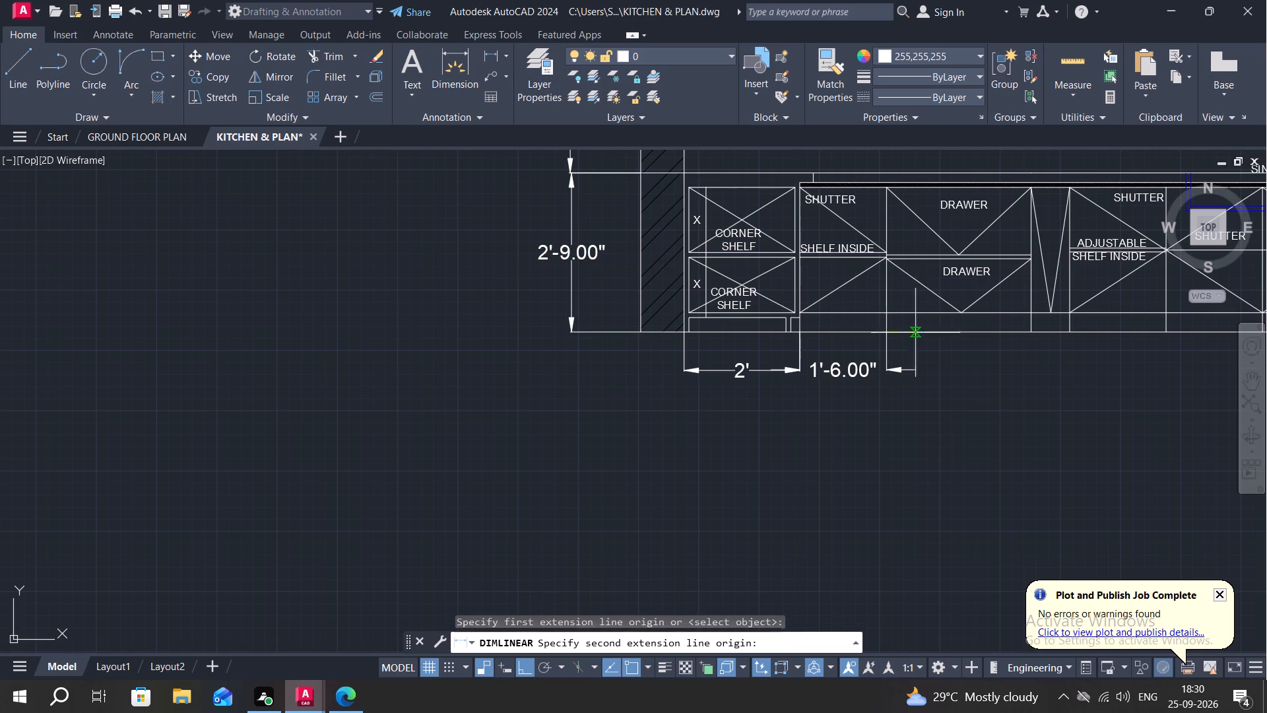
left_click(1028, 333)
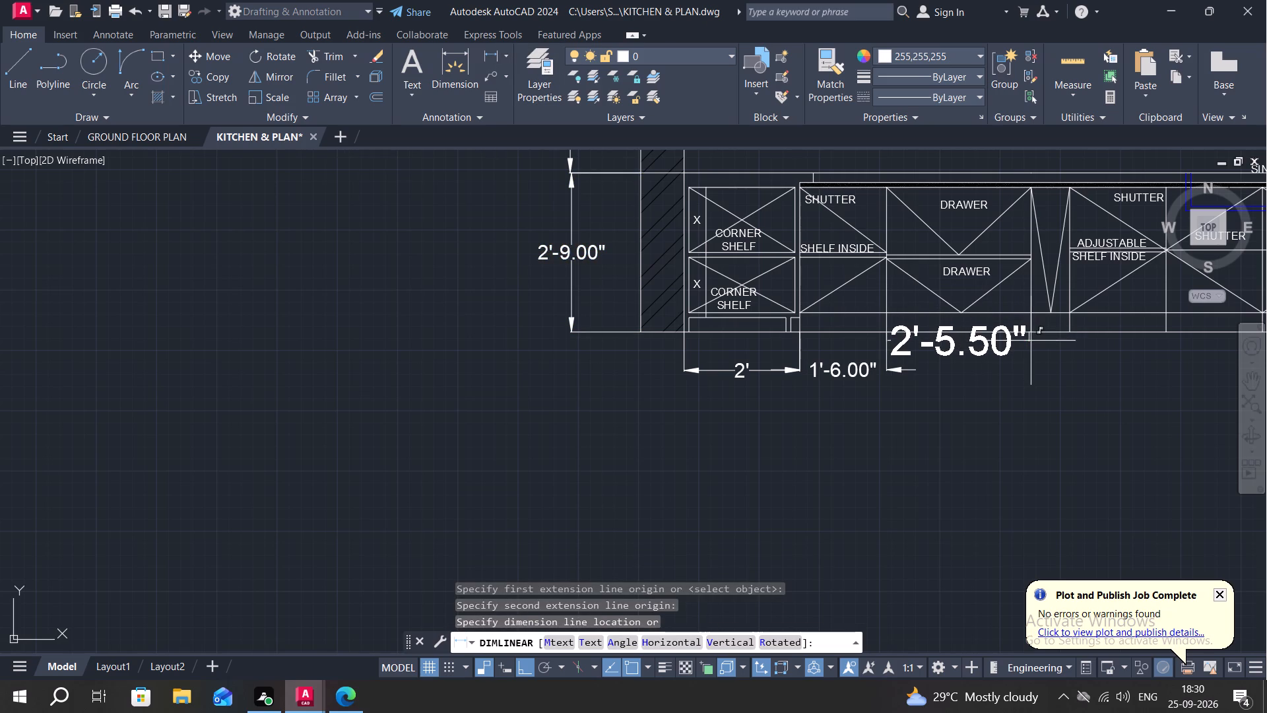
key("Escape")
Add a linear dimension for the drawer unit's width, in line with the other width dimensions below the floor line.
key("space")
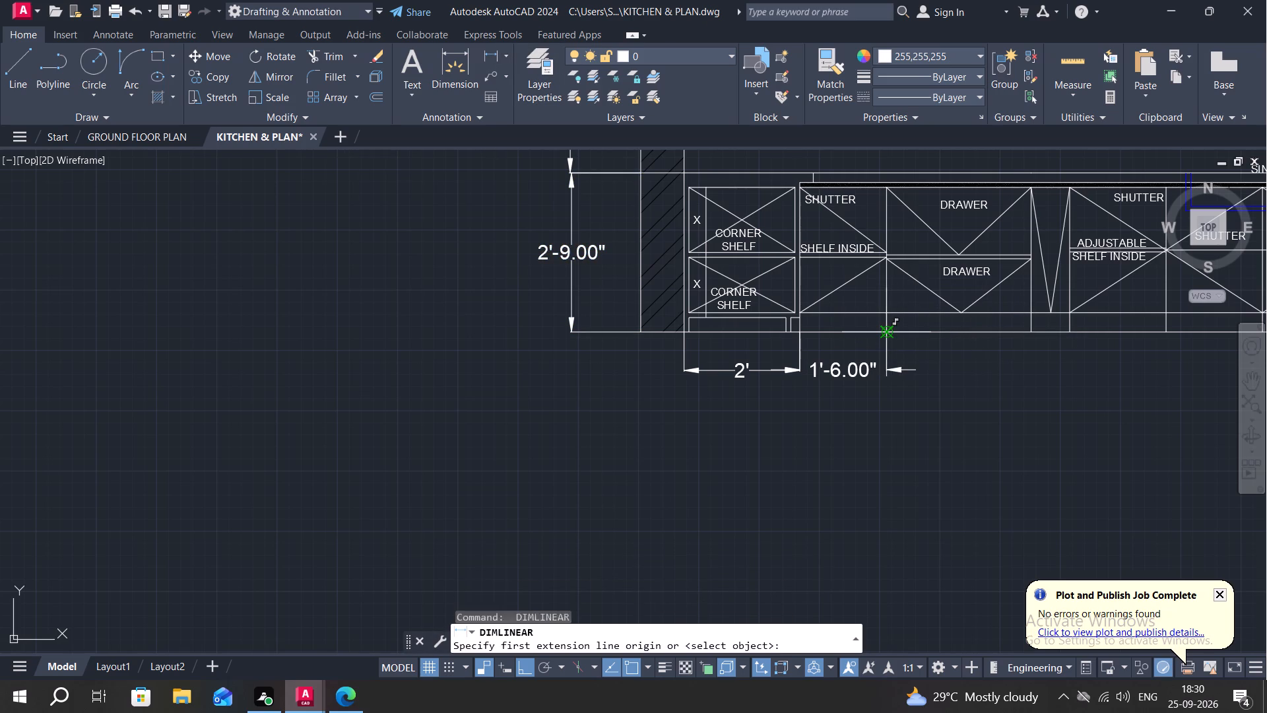
left_click(887, 330)
left_click(1034, 333)
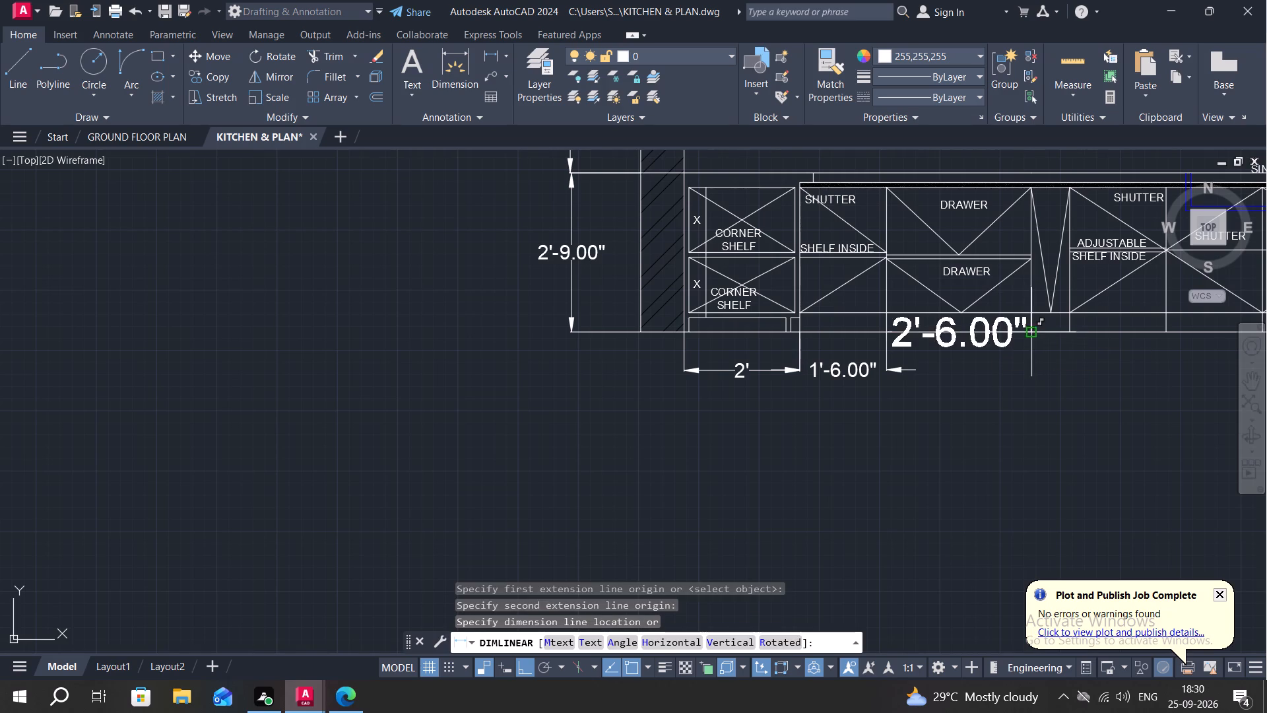
left_click(1032, 370)
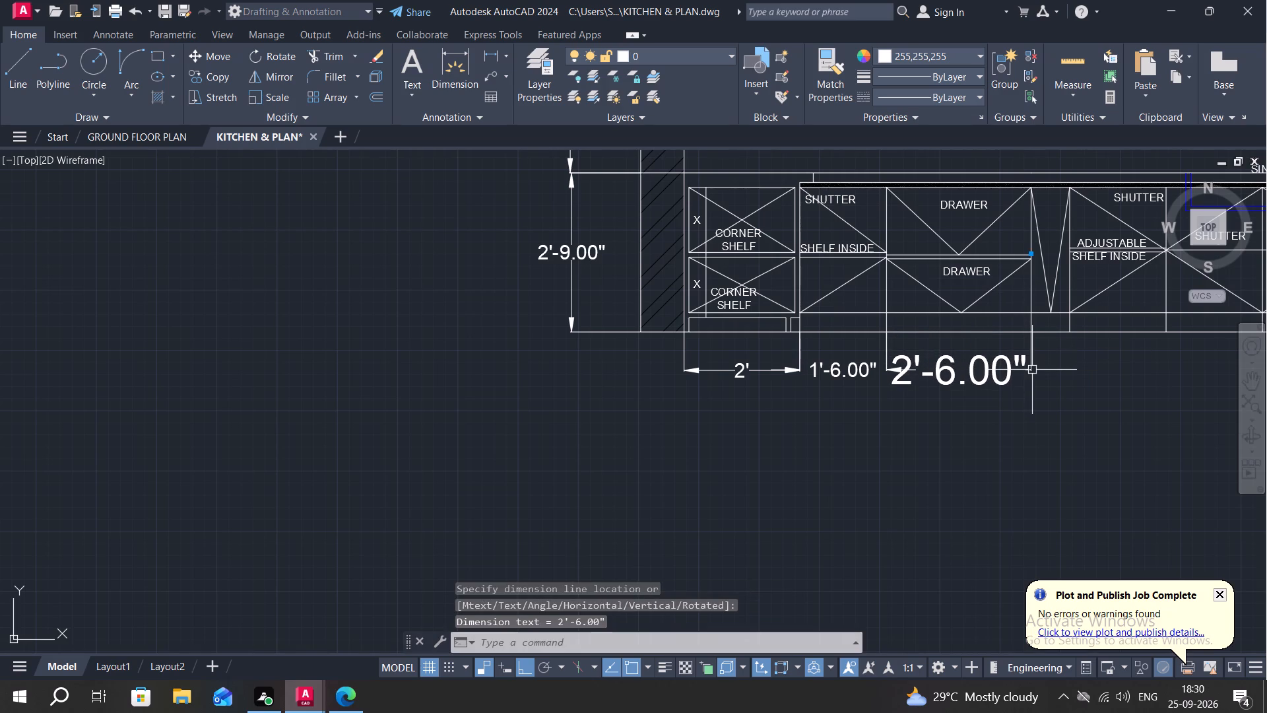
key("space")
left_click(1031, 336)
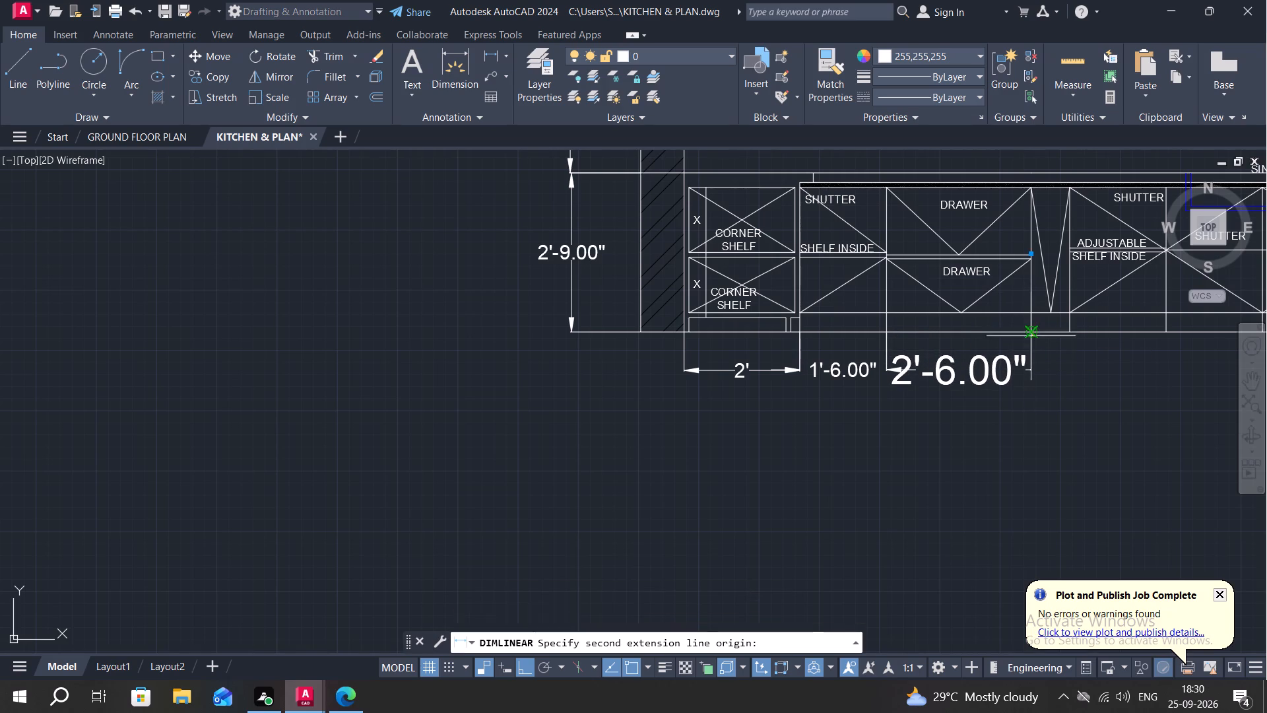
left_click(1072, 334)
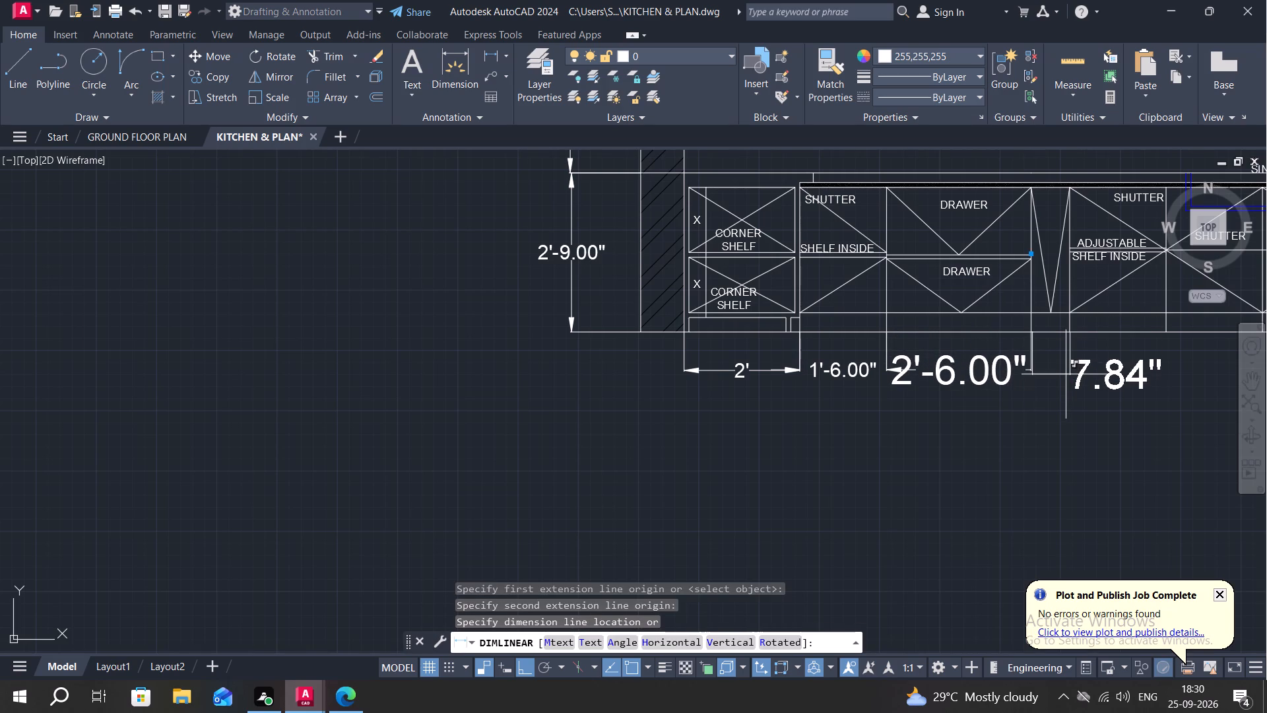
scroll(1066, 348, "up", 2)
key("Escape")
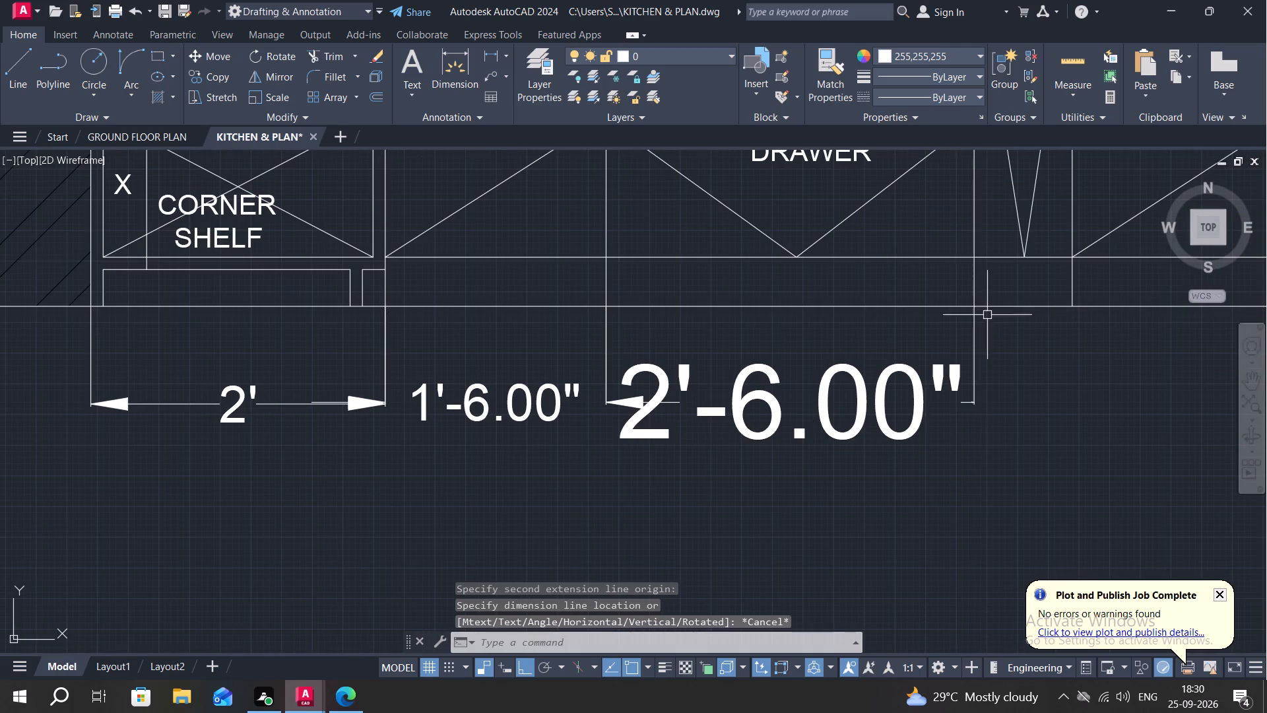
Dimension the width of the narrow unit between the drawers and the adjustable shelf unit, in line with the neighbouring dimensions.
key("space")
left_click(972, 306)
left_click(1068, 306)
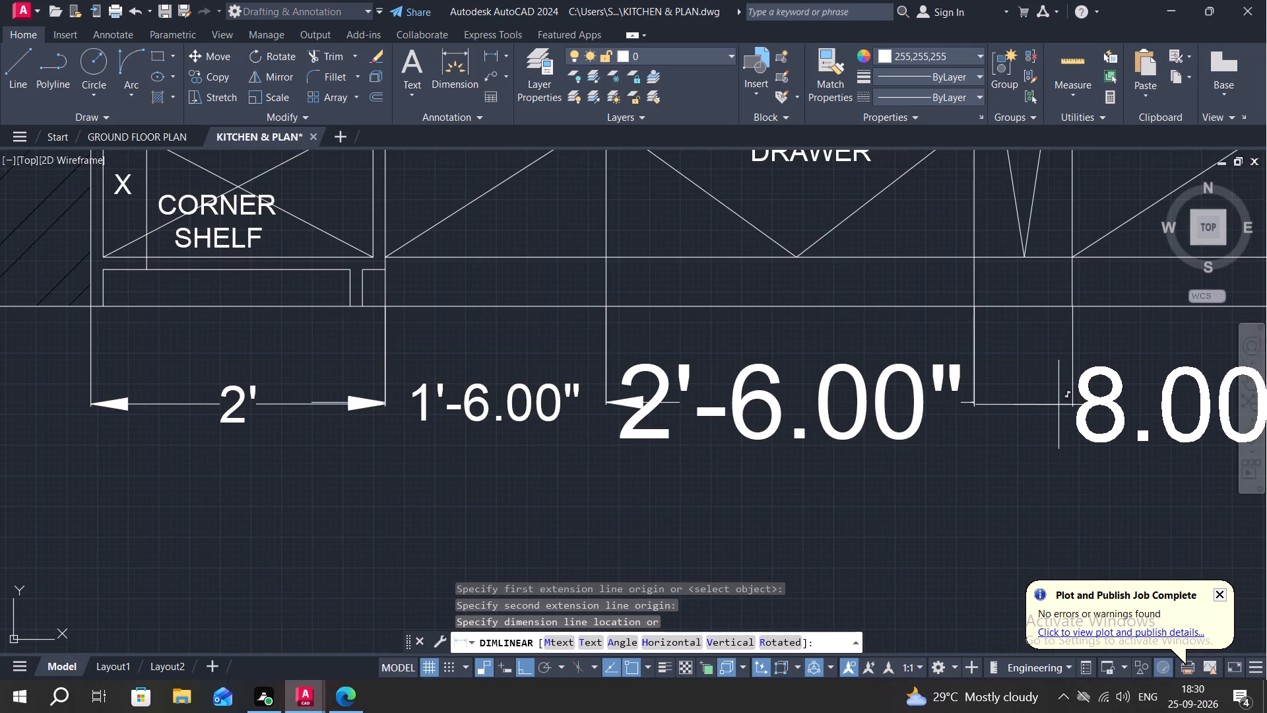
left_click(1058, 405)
Dimension the adjustable shelf shutter unit's width below the floor line, in line with the other width dimensions.
middle_click_drag(1055, 331, 766, 329)
key("space")
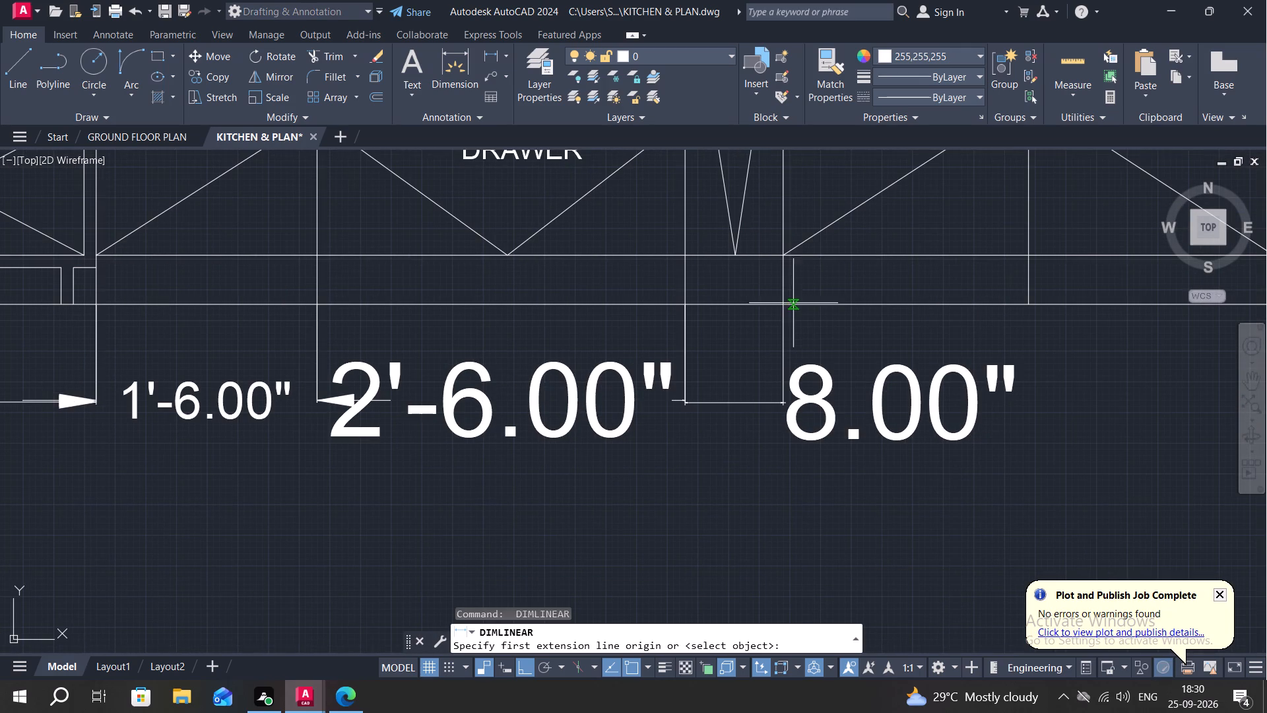
left_click(787, 305)
left_click(1027, 302)
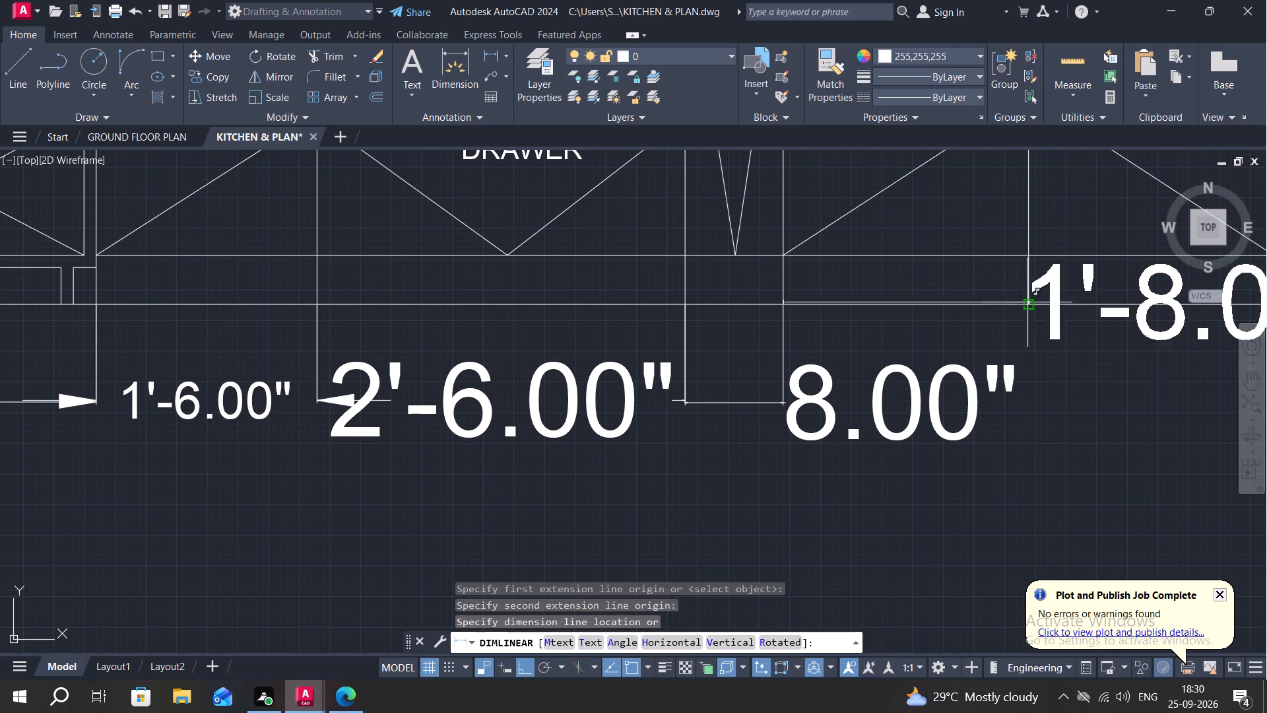
scroll(1019, 384, "down", 2)
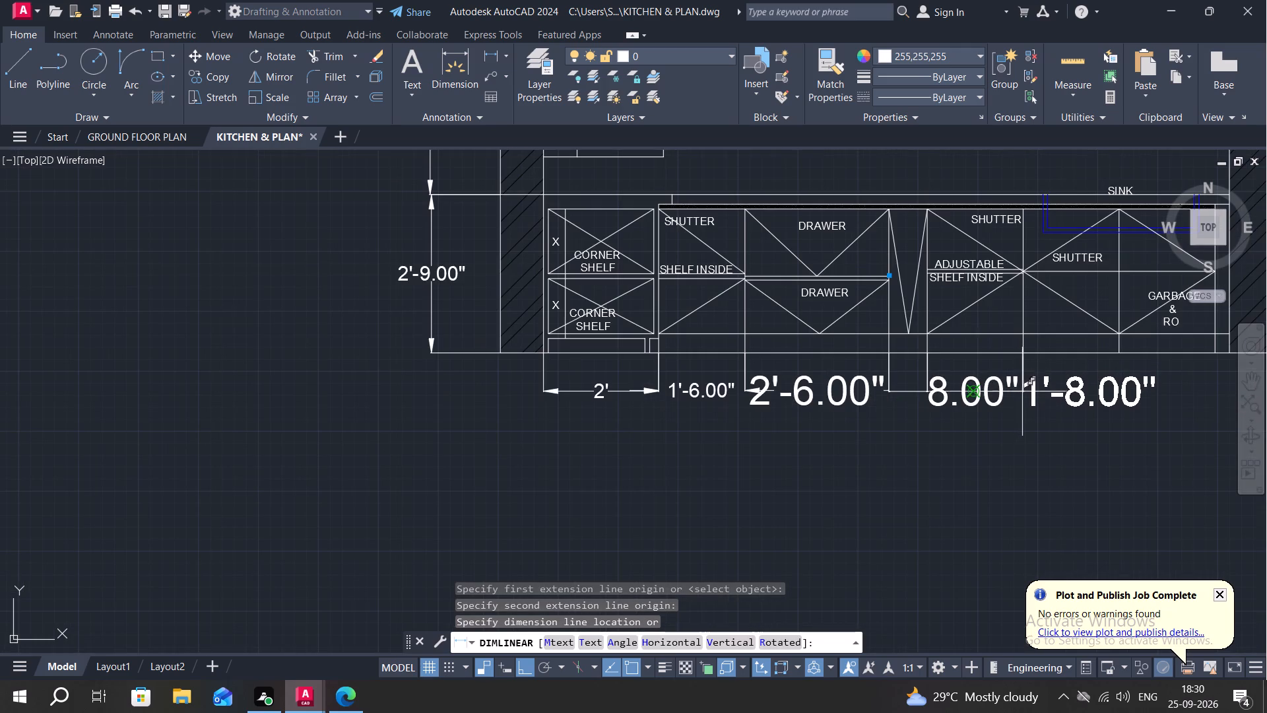
left_click(1023, 390)
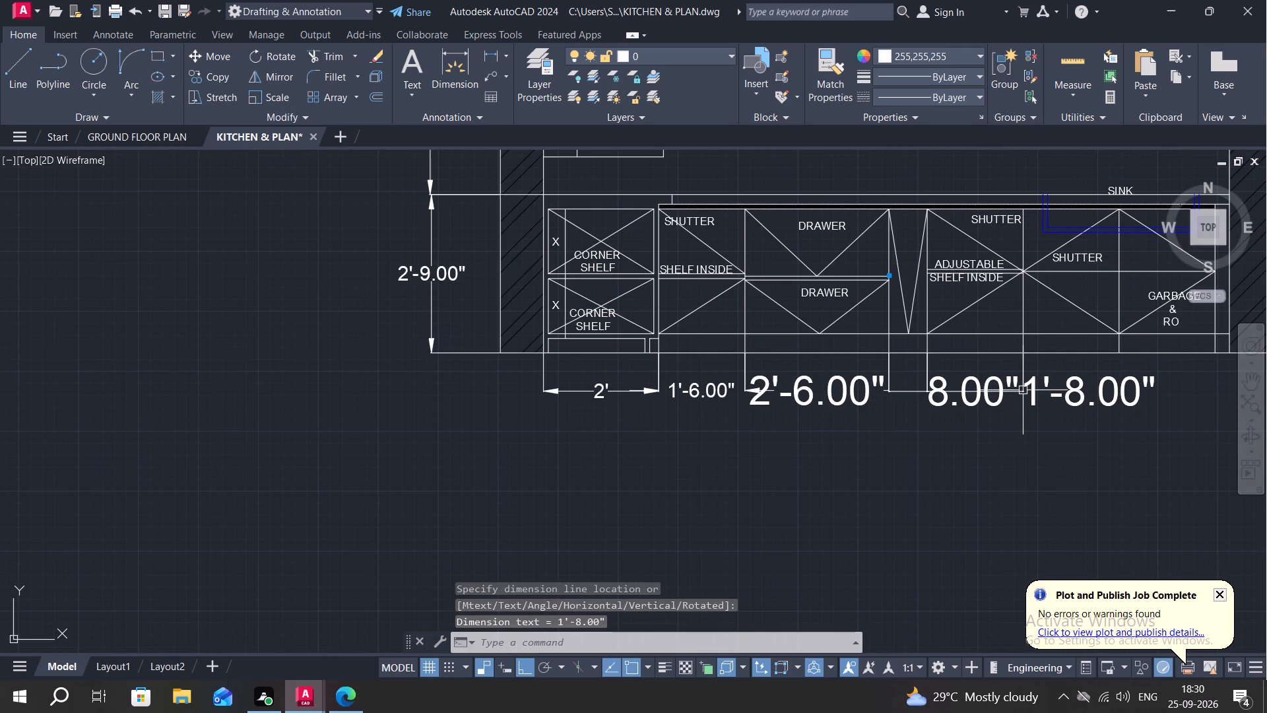
Match the properties of the first shutter unit's width dimension onto the drawer, narrow unit and adjustable shelf width dimensions.
left_click(837, 65)
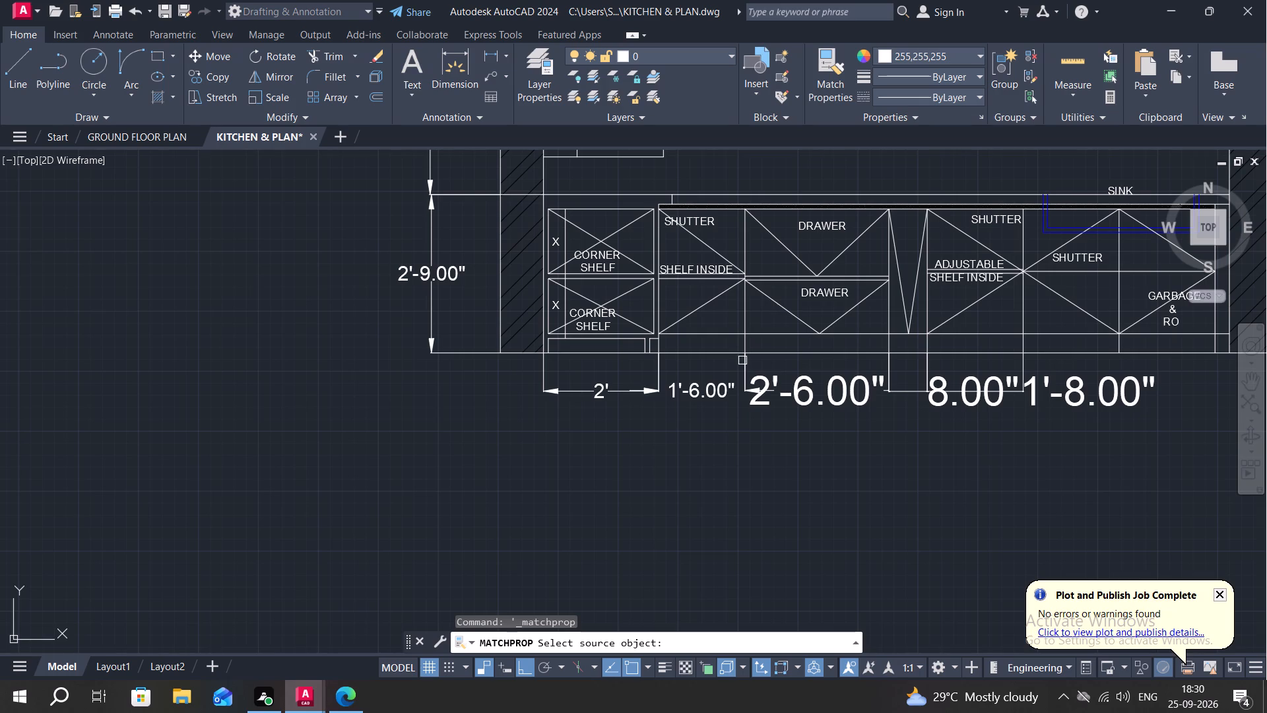
left_click(714, 391)
left_click(813, 392)
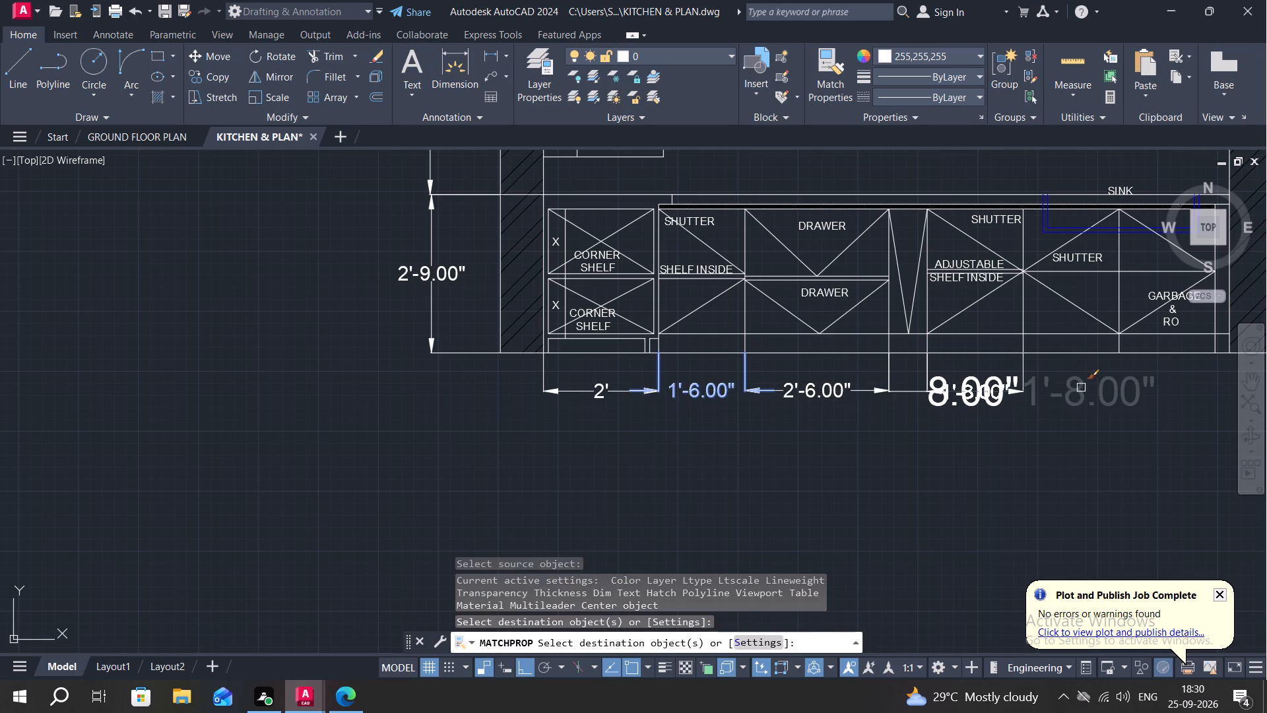
left_click(945, 384)
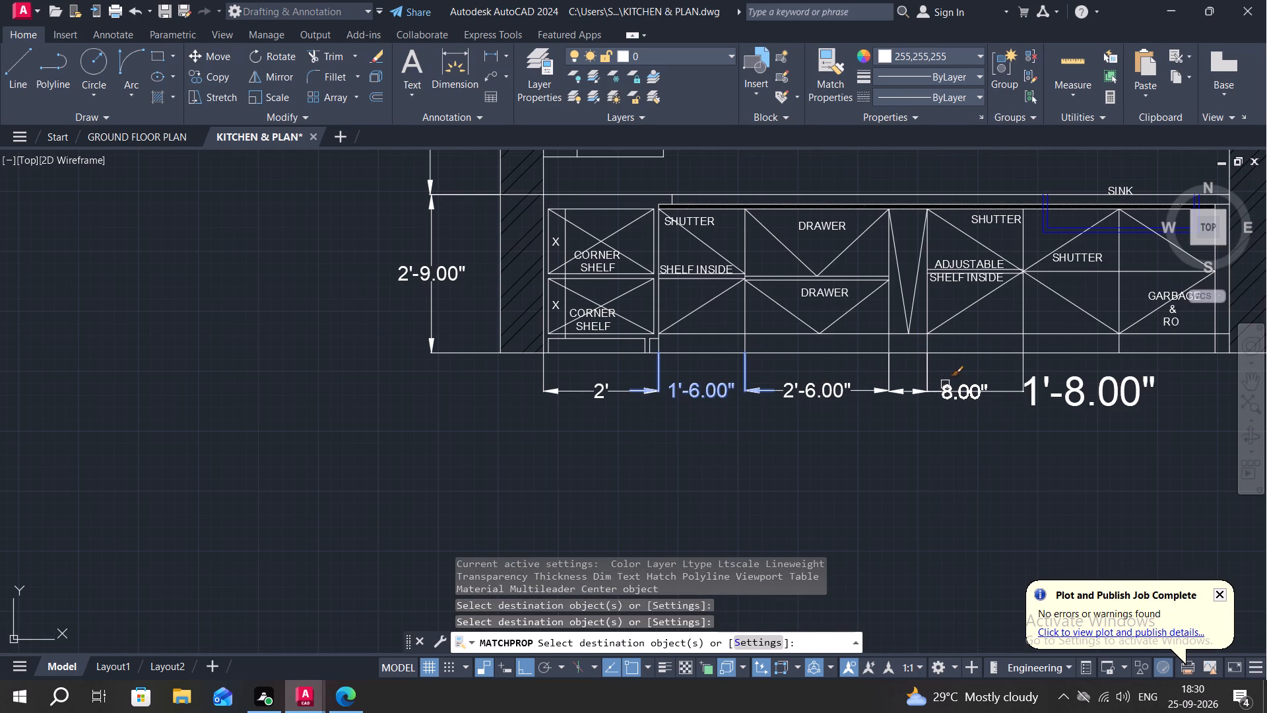
left_click(1013, 394)
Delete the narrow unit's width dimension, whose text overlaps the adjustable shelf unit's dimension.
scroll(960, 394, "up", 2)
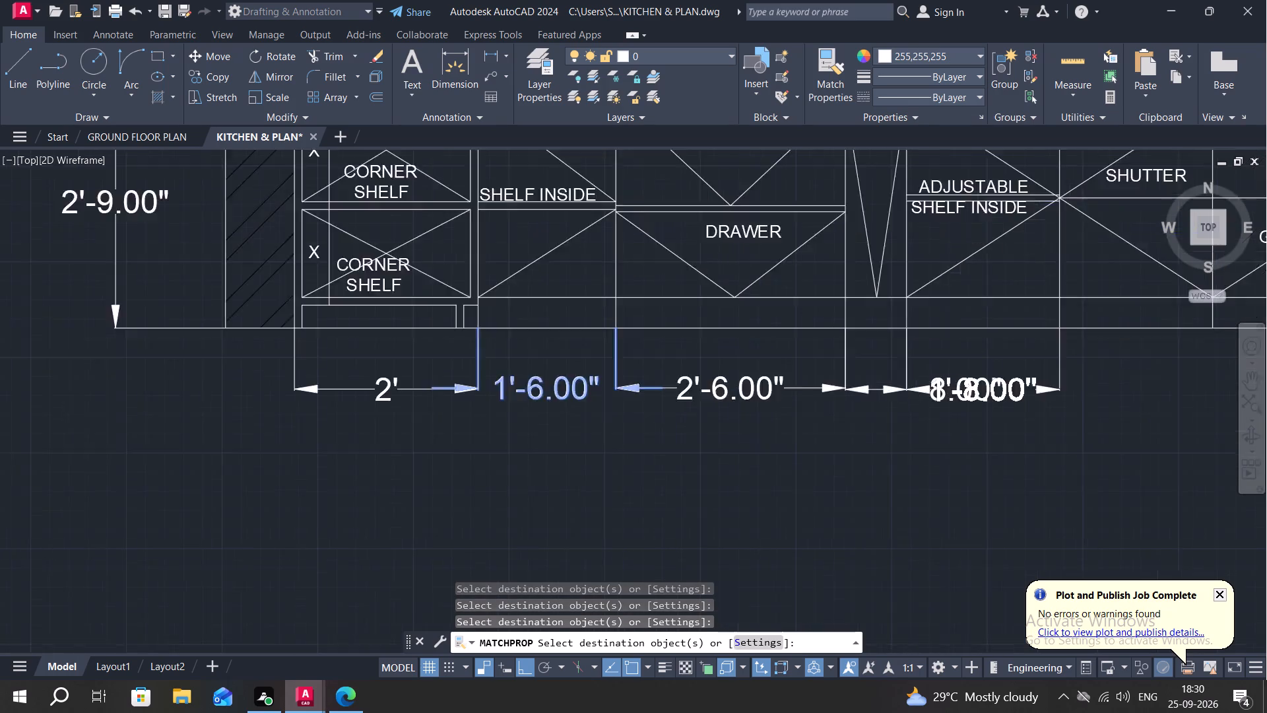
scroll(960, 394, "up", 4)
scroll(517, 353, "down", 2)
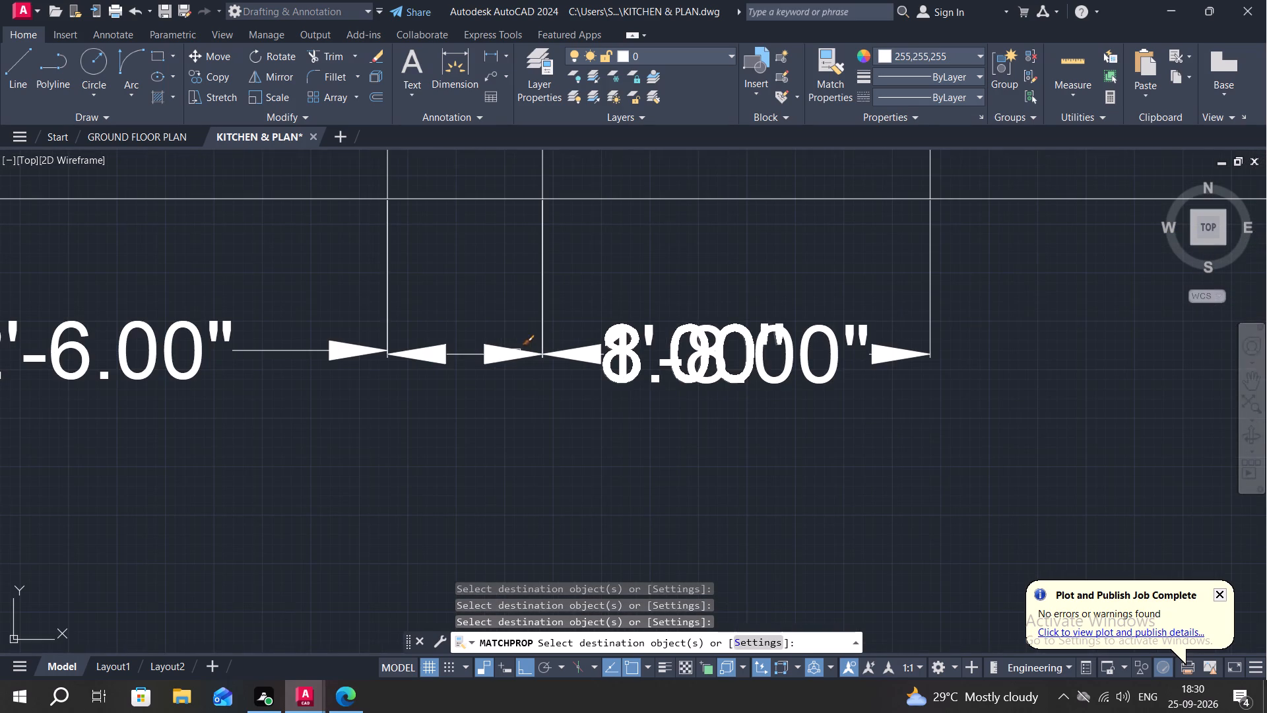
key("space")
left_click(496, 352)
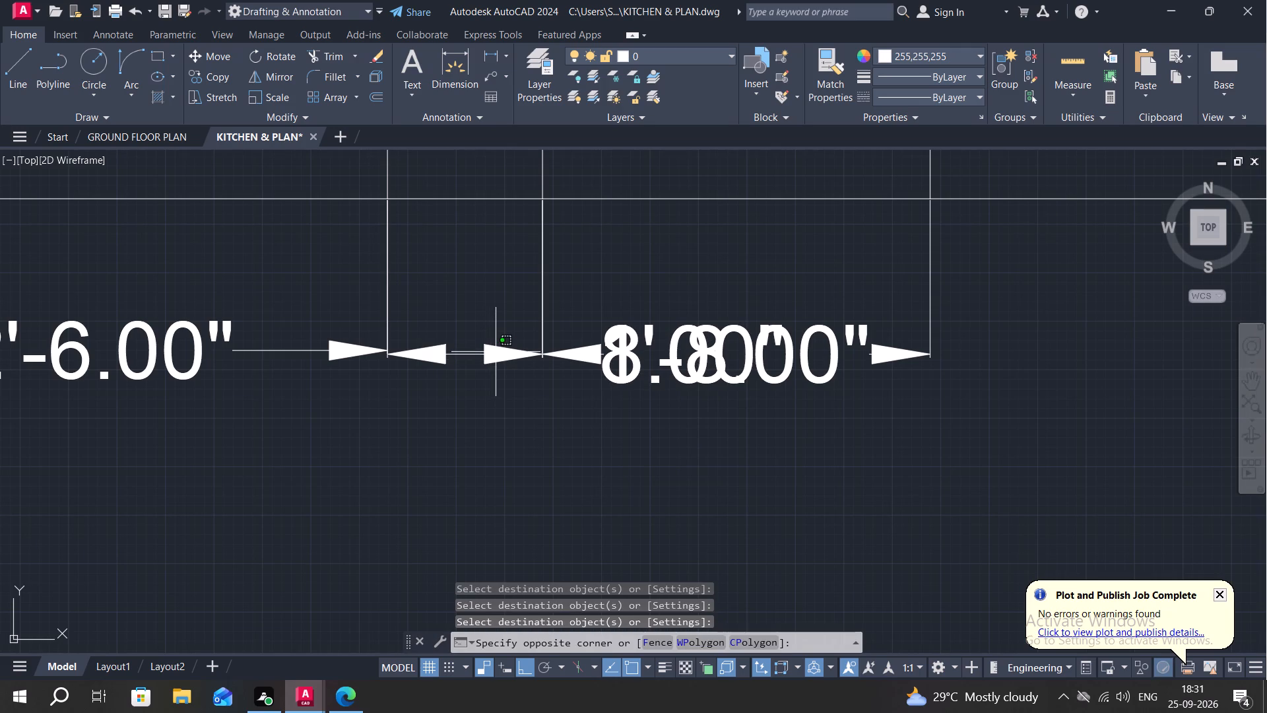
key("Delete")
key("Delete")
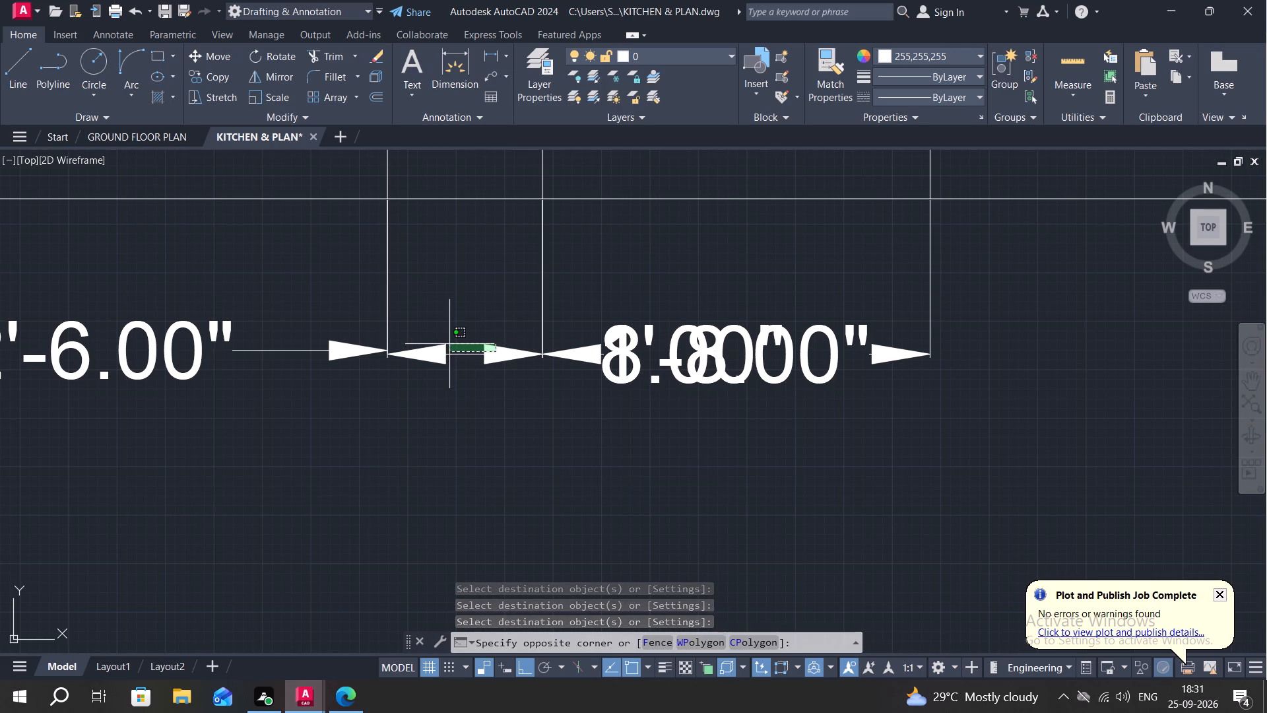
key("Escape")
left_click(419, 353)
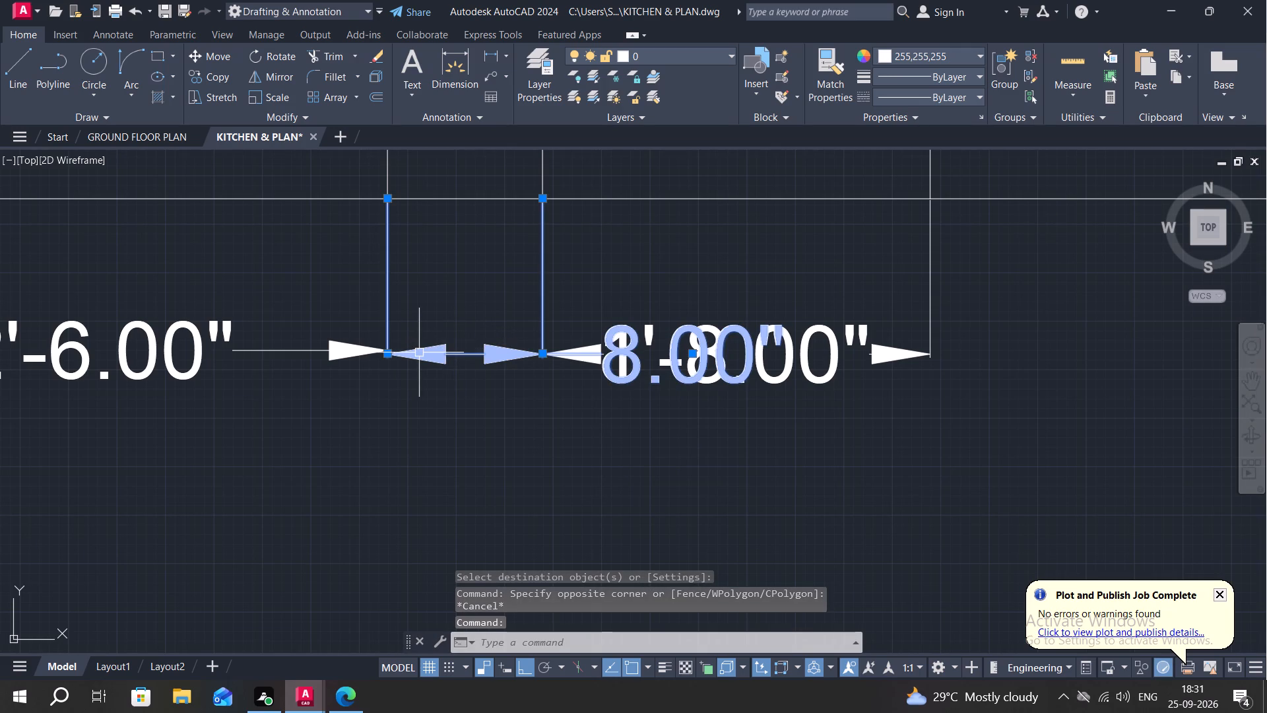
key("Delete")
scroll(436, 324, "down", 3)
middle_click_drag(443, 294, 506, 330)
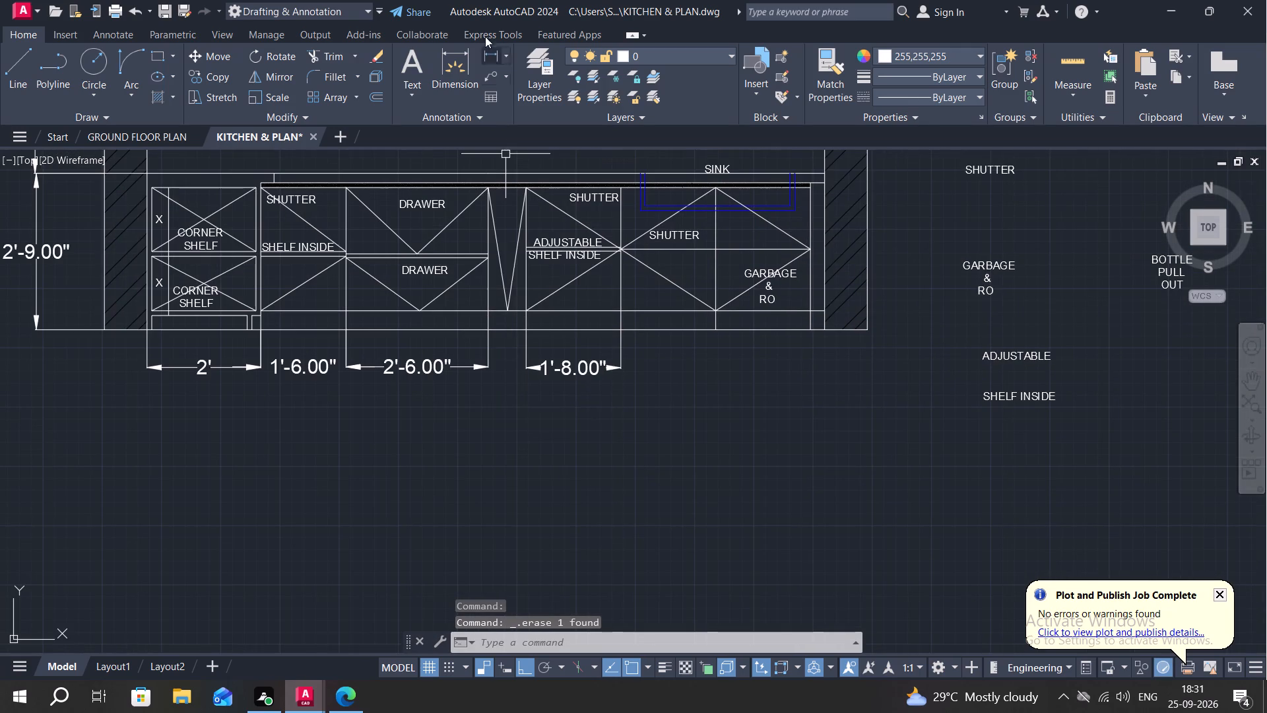
Dimension the width of the narrow unit between the drawers and the adjustable shelf unit, in line with the neighbouring width dimensions.
left_click(490, 53)
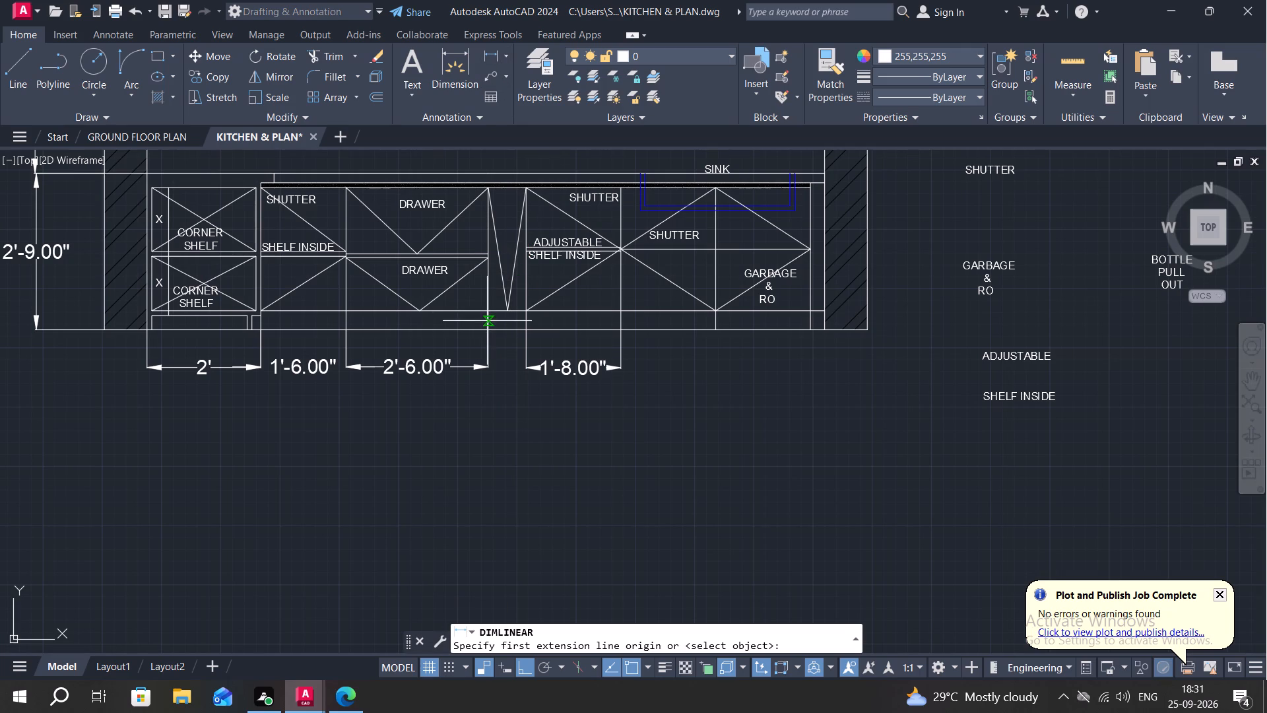
left_click(488, 329)
left_click(529, 329)
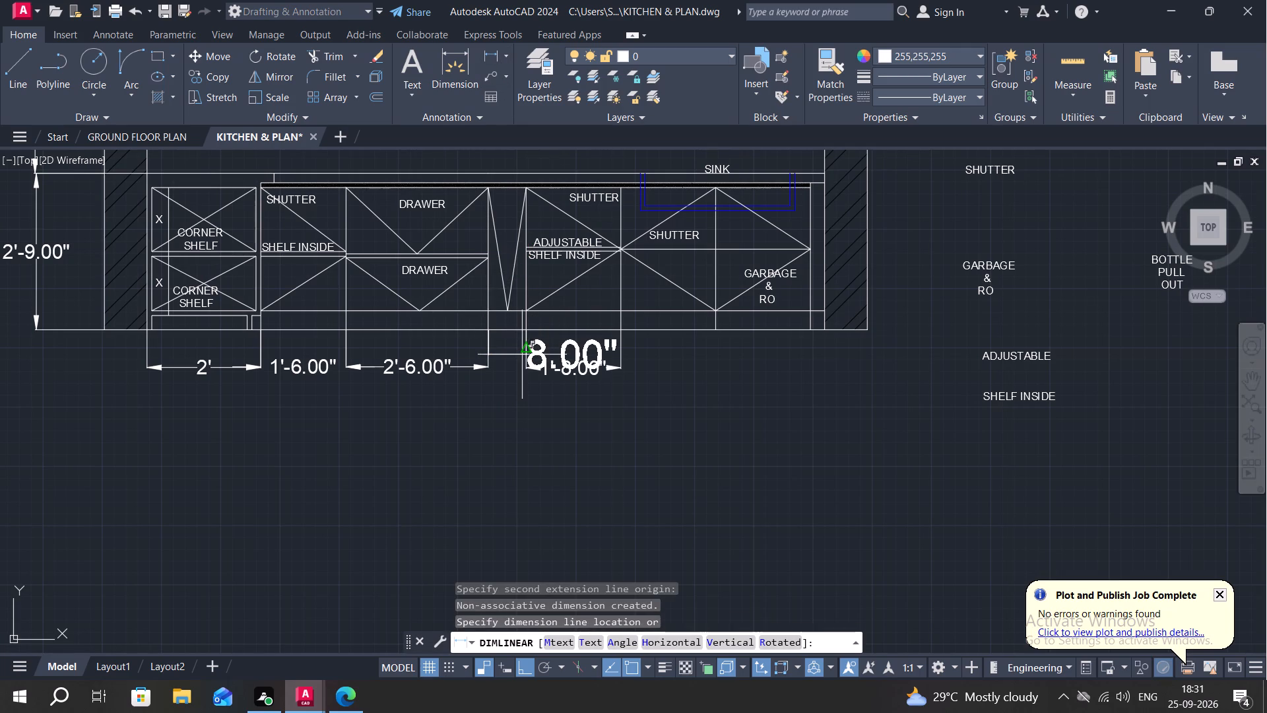
left_click(525, 364)
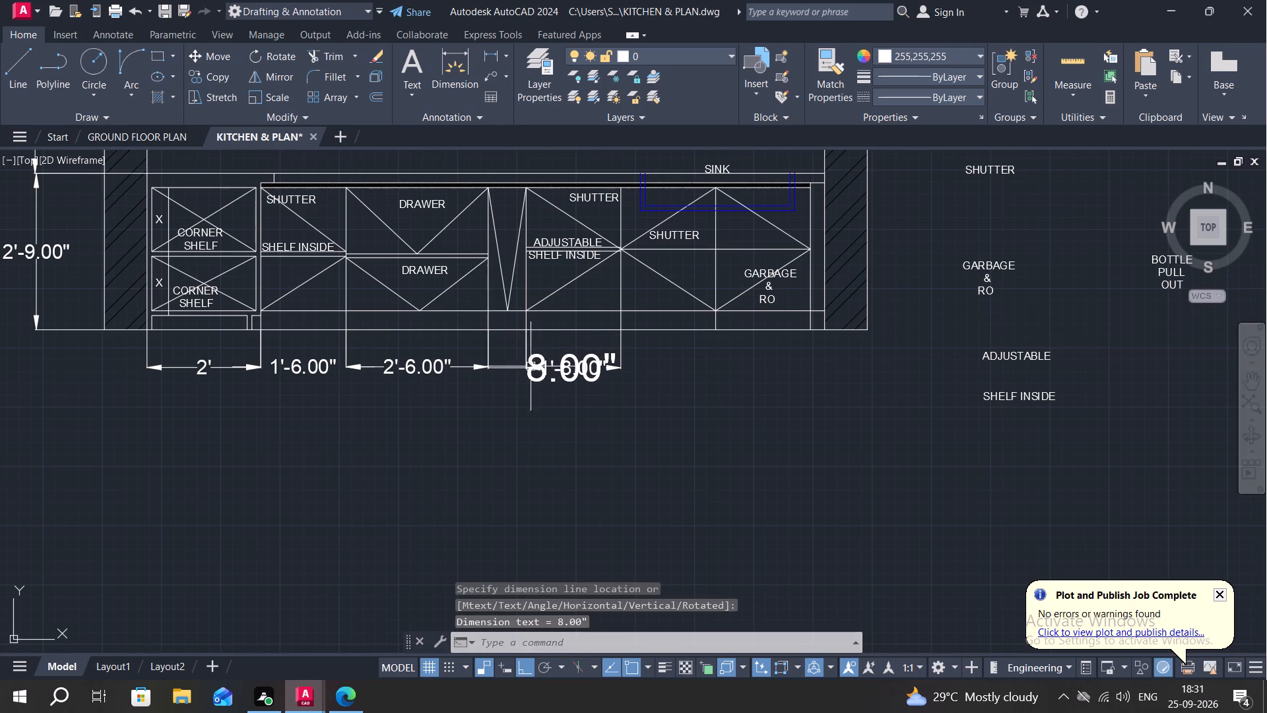
Set the text height of the narrow unit's width dimension to 2".
left_click(537, 360)
type("PR")
key("Return")
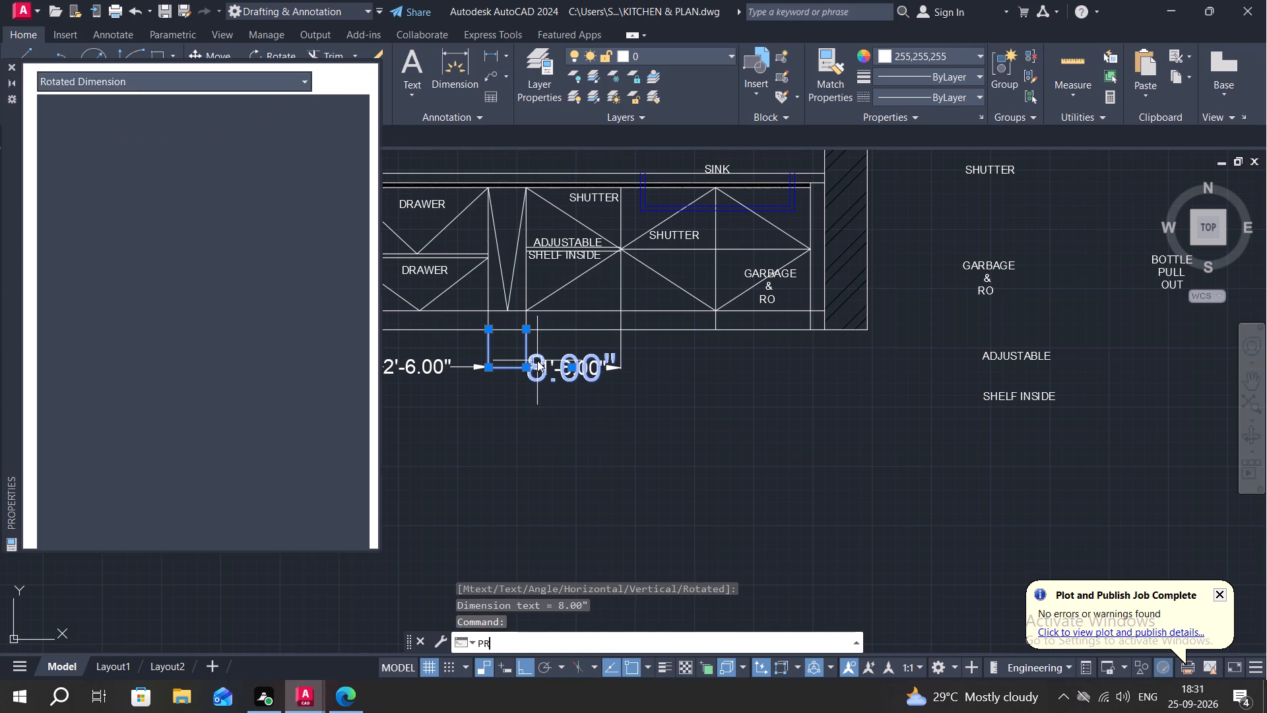
scroll(299, 368, "down", 2)
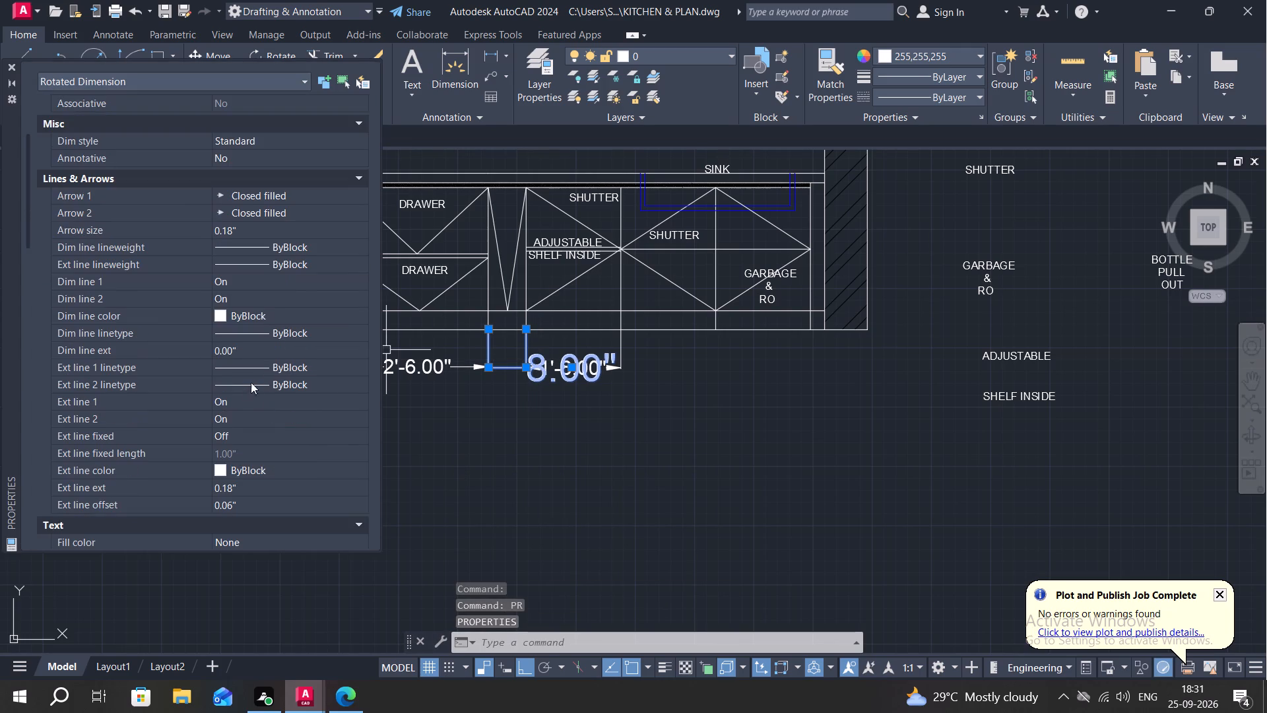
scroll(240, 370, "down", 1)
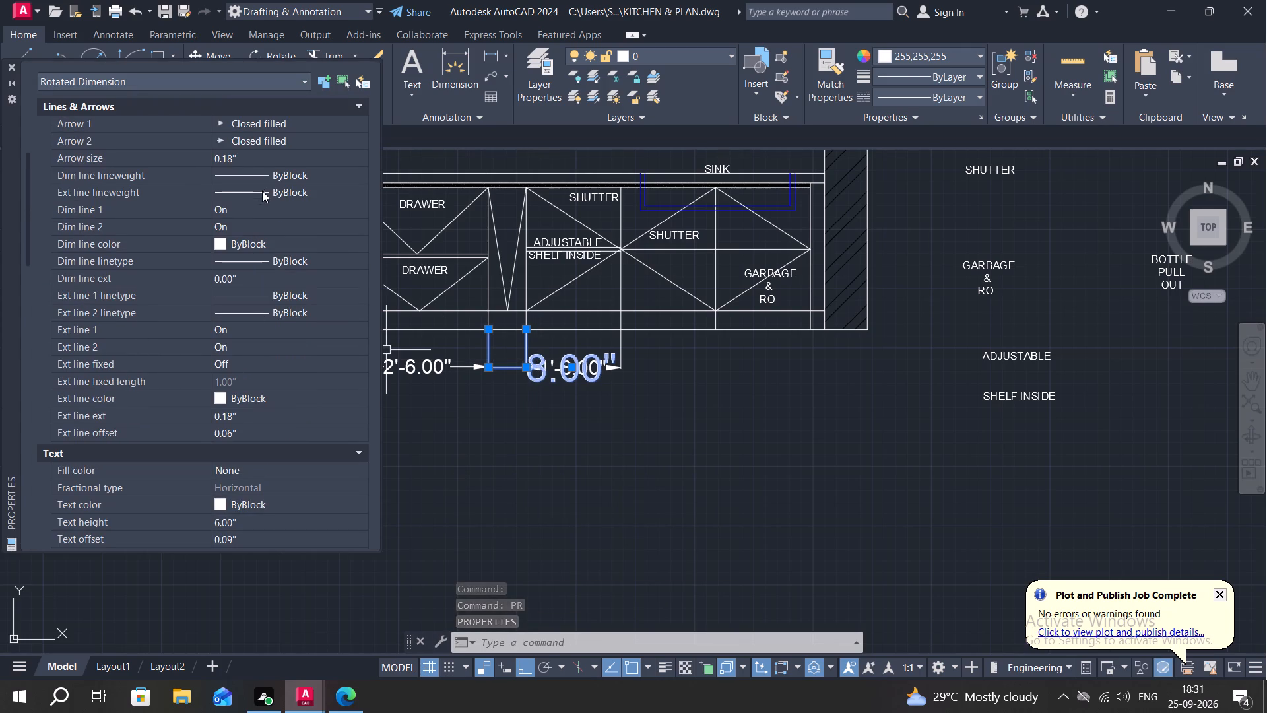
scroll(296, 350, "down", 2)
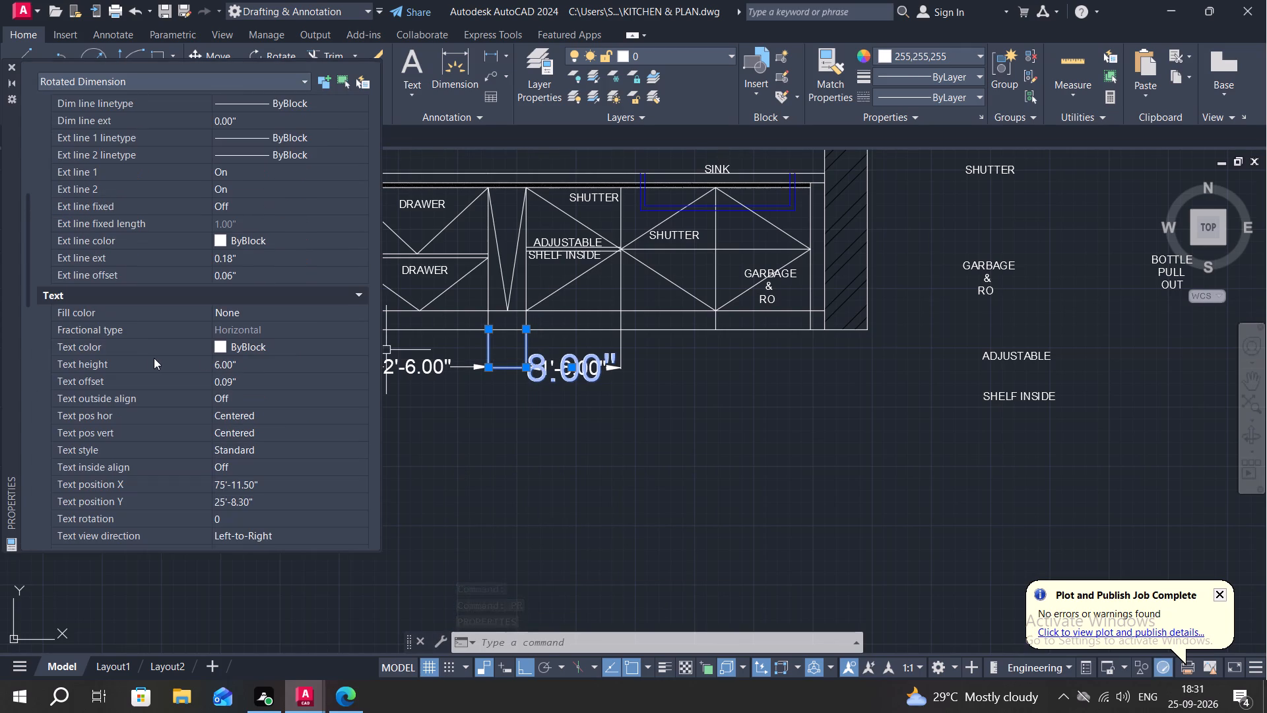
left_click(252, 363)
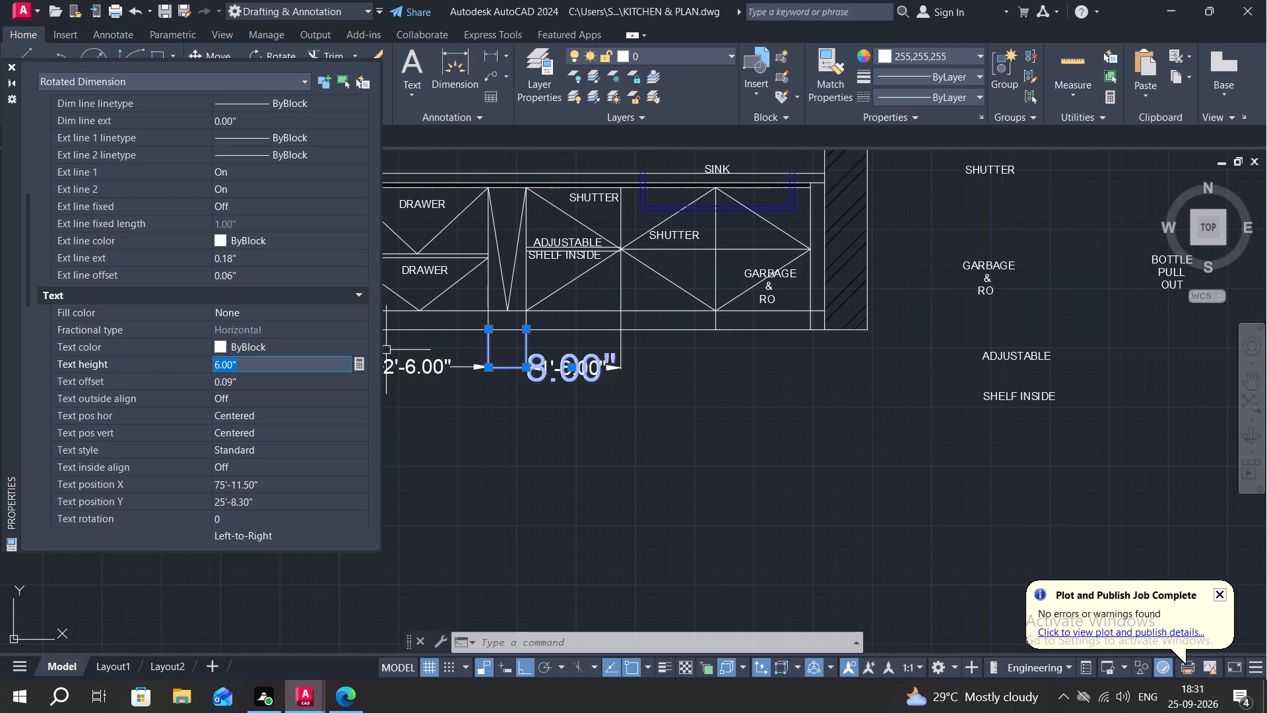
key("BackSpace")
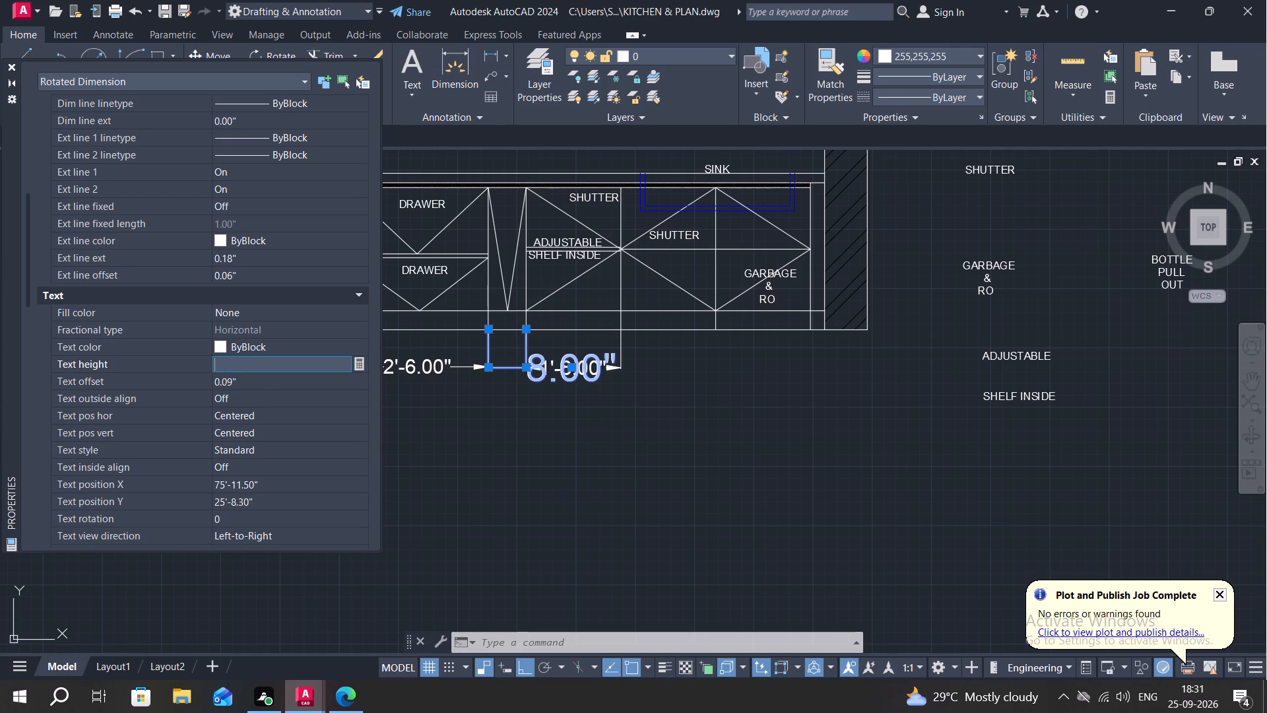
type("2\"")
key("Return")
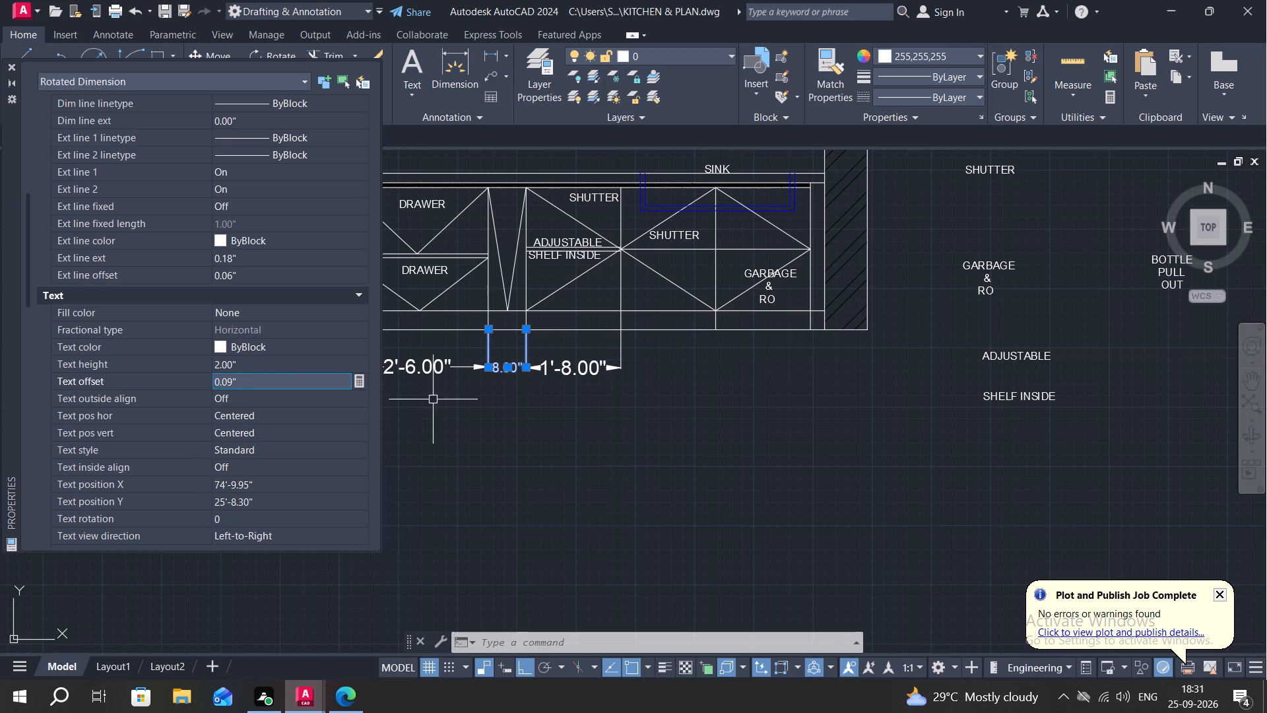
key("Escape")
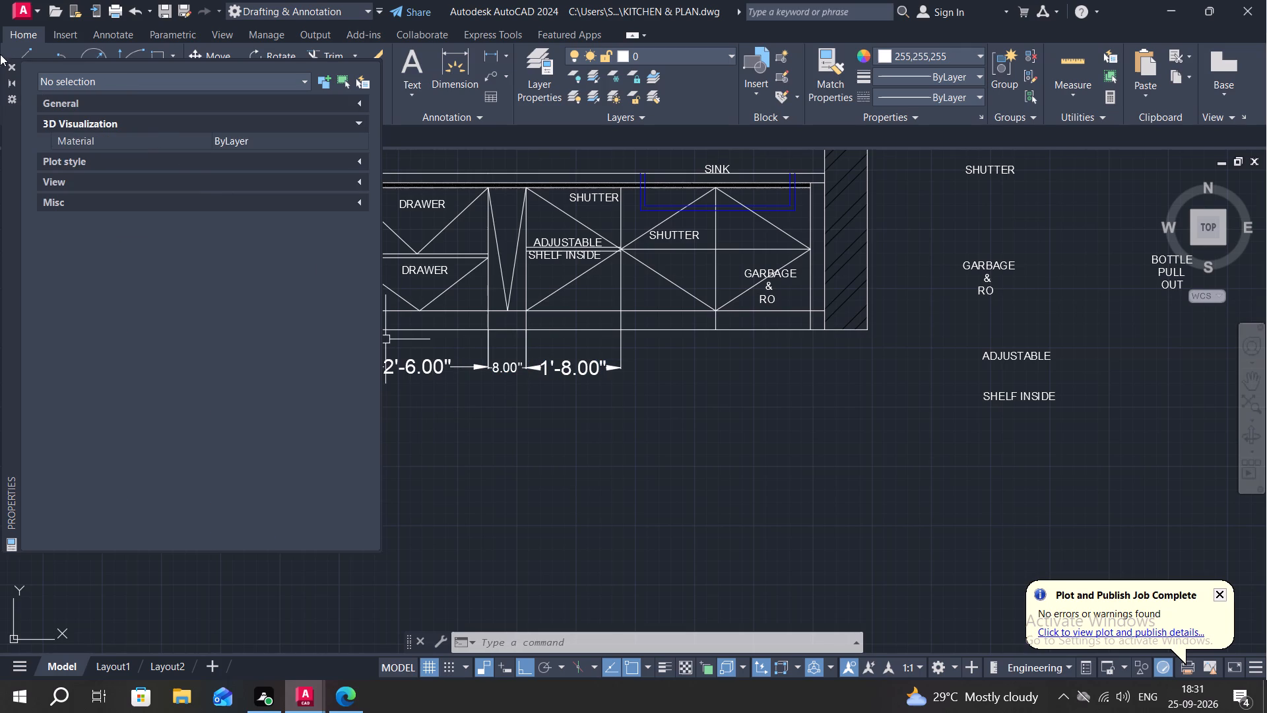
left_click(12, 62)
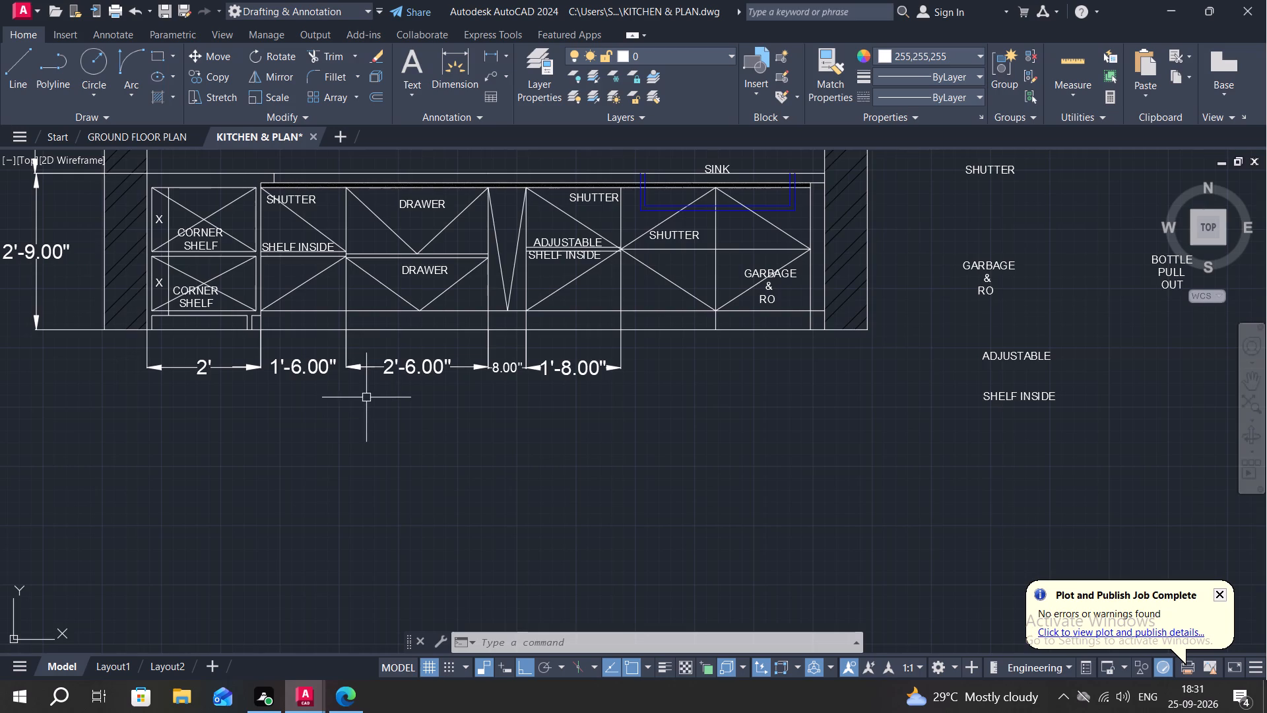
Dimension the widths of the shutter unit below the sink and the garbage & RO unit, in line with the other width dimensions.
scroll(402, 395, "down", 1)
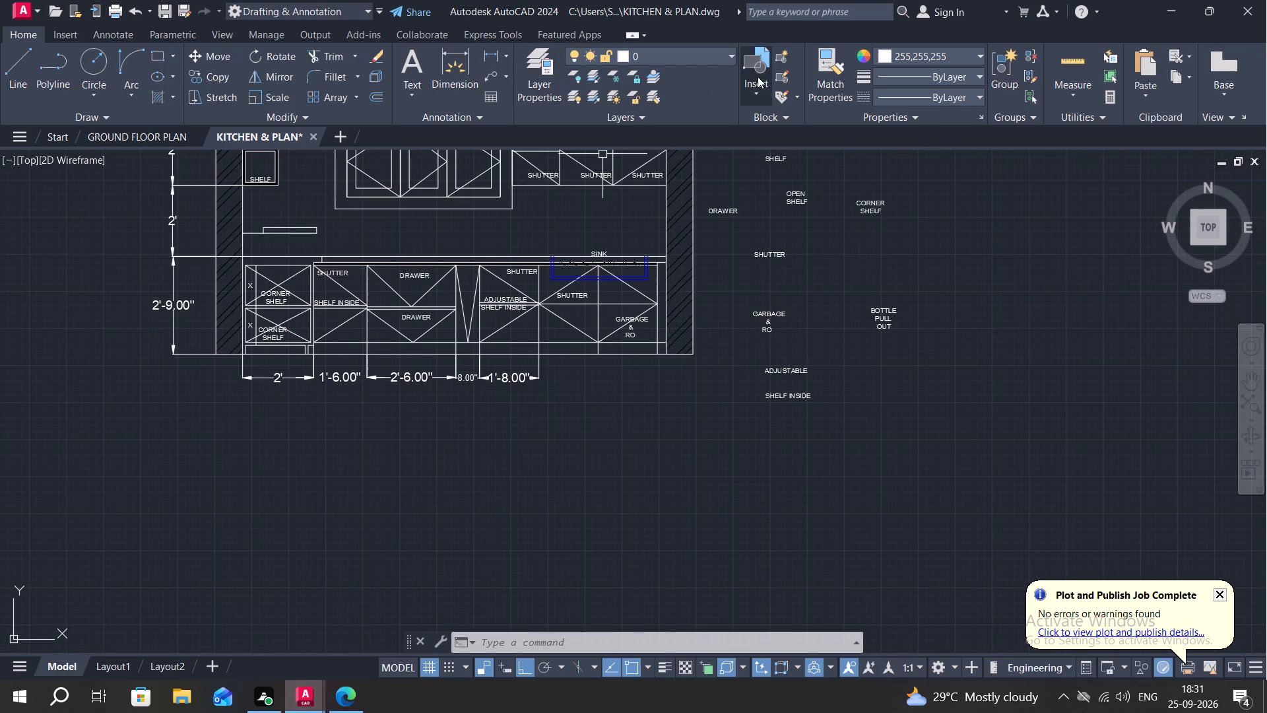
left_click(857, 59)
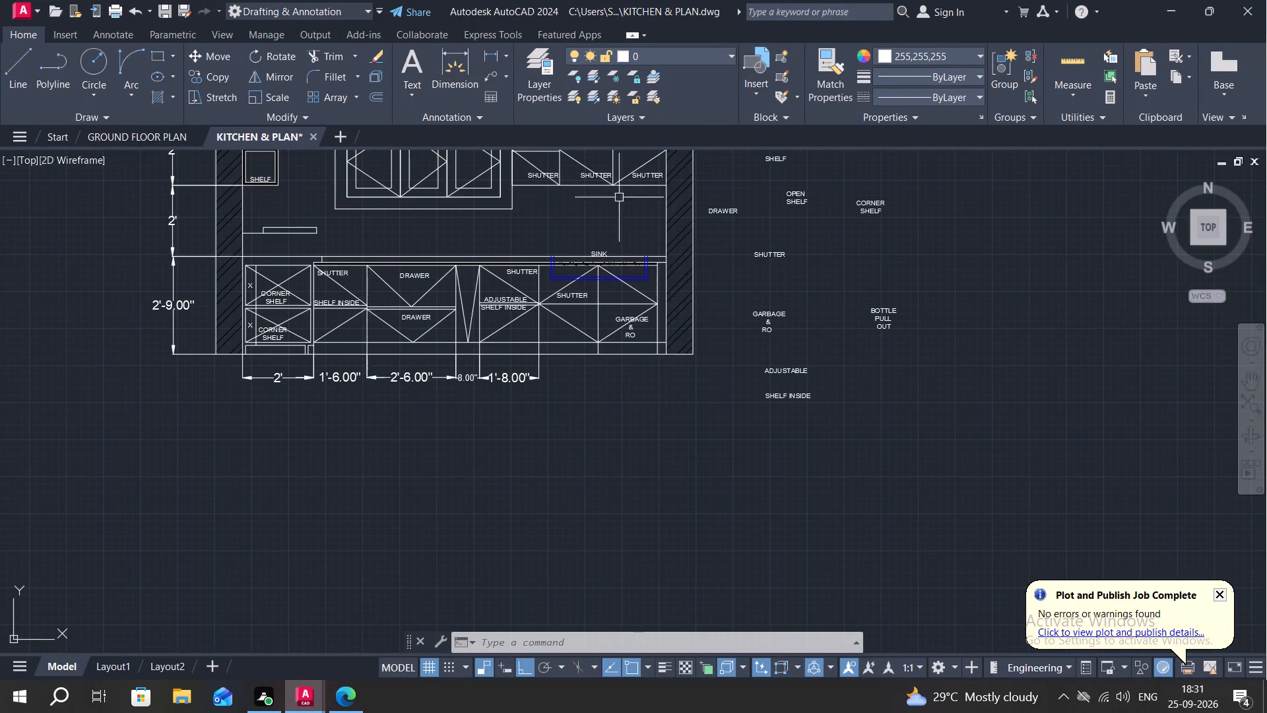
left_click(492, 53)
left_click_drag(542, 356, 542, 356)
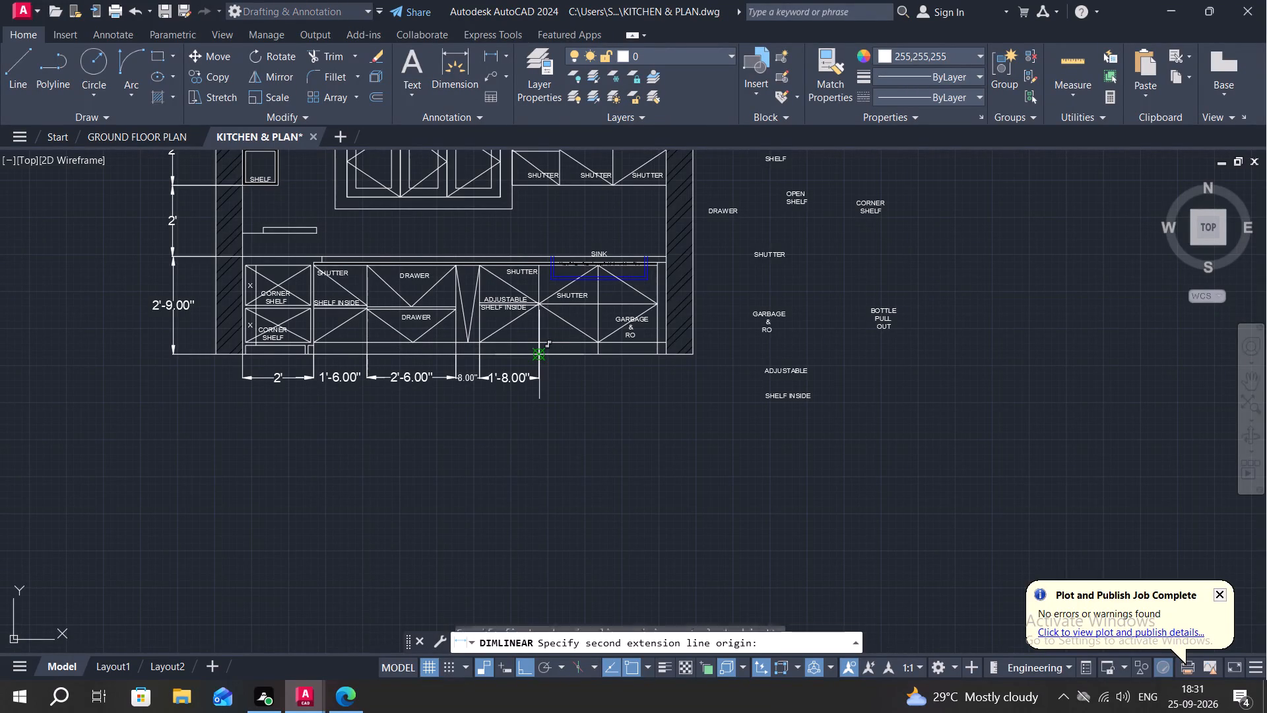
left_click_drag(542, 356, 548, 356)
left_click(601, 352)
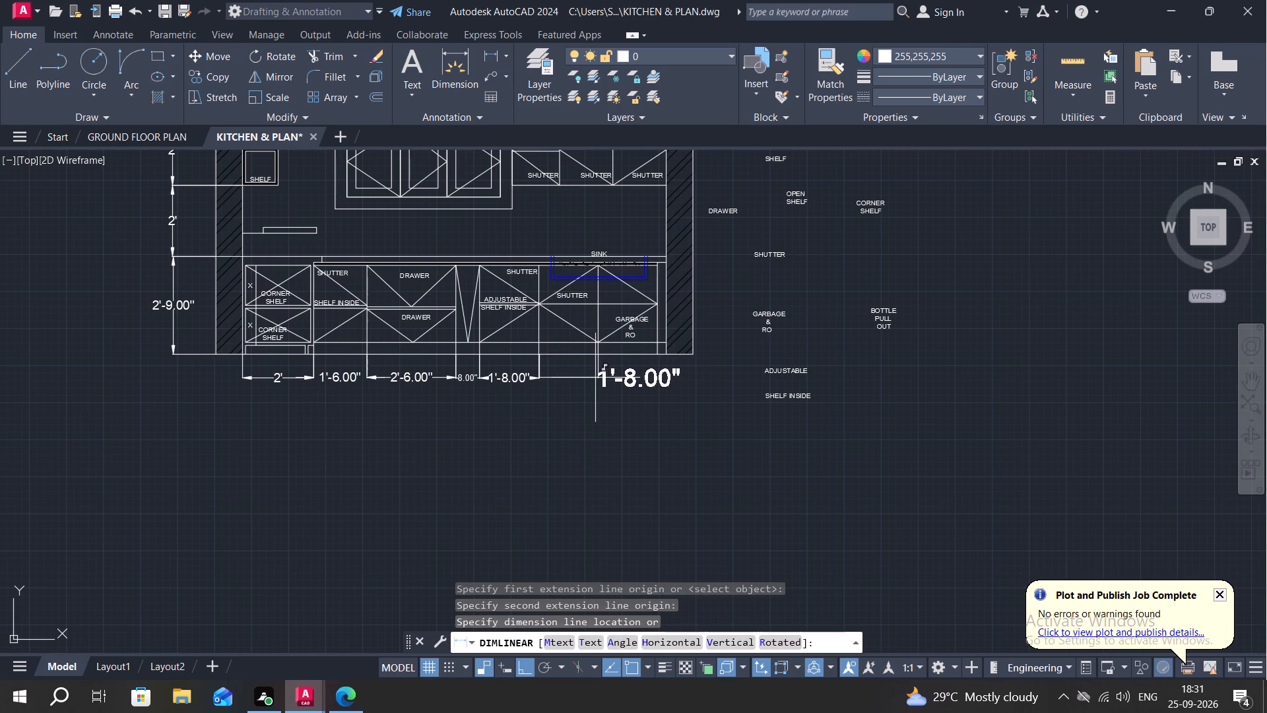
left_click(595, 378)
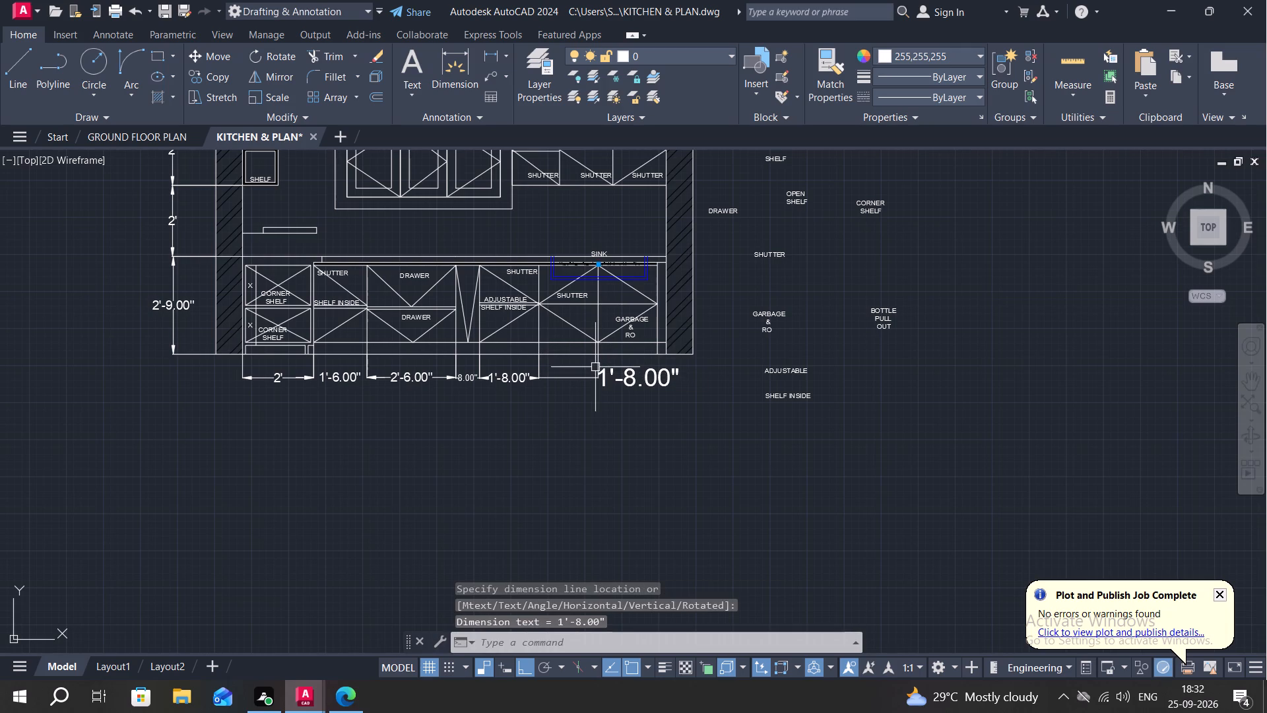
key("space")
left_click(597, 352)
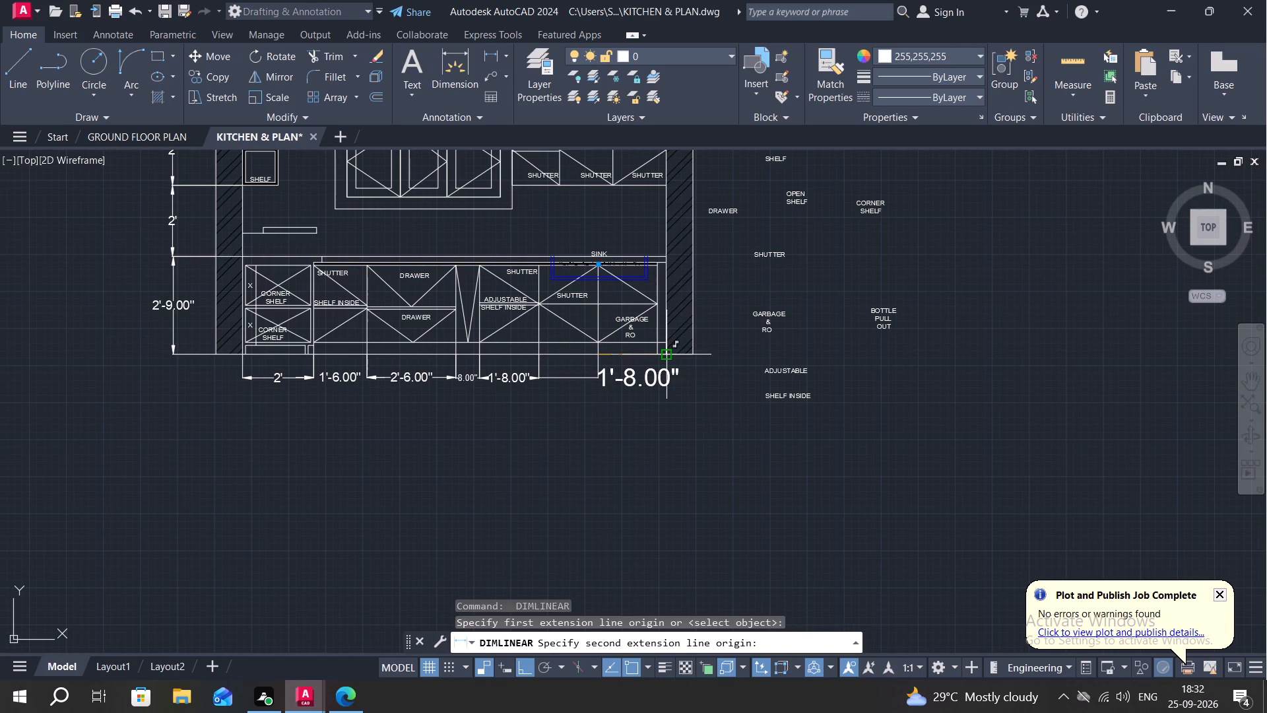
left_click(657, 351)
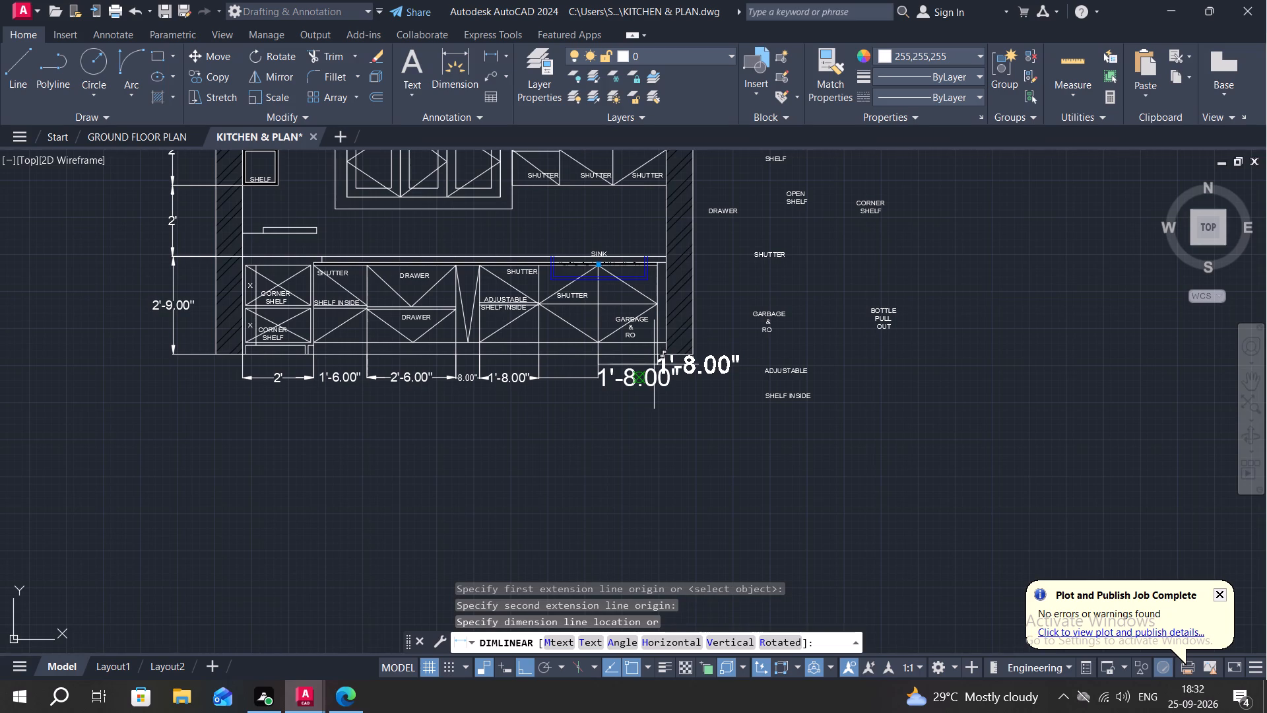
left_click(654, 364)
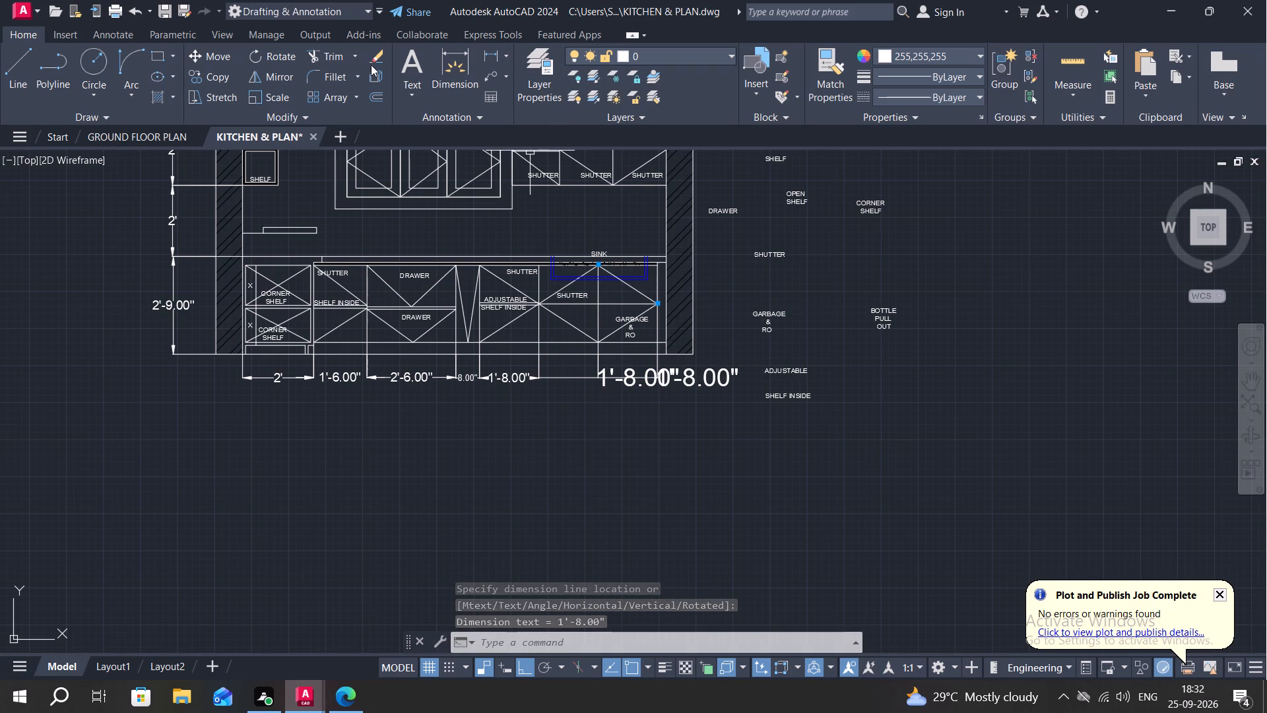
Match the properties of the adjustable shelf unit's width dimension onto the sink shutter and garbage & RO width dimensions.
left_click(830, 71)
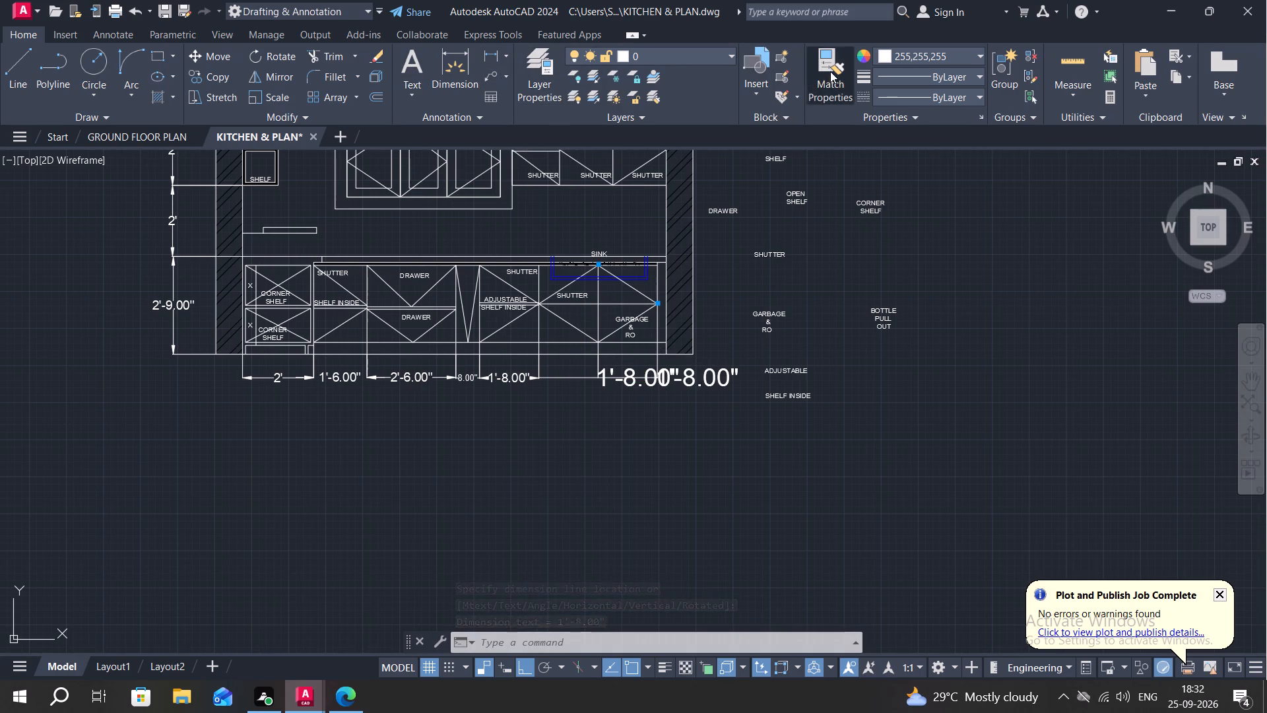
left_click(497, 374)
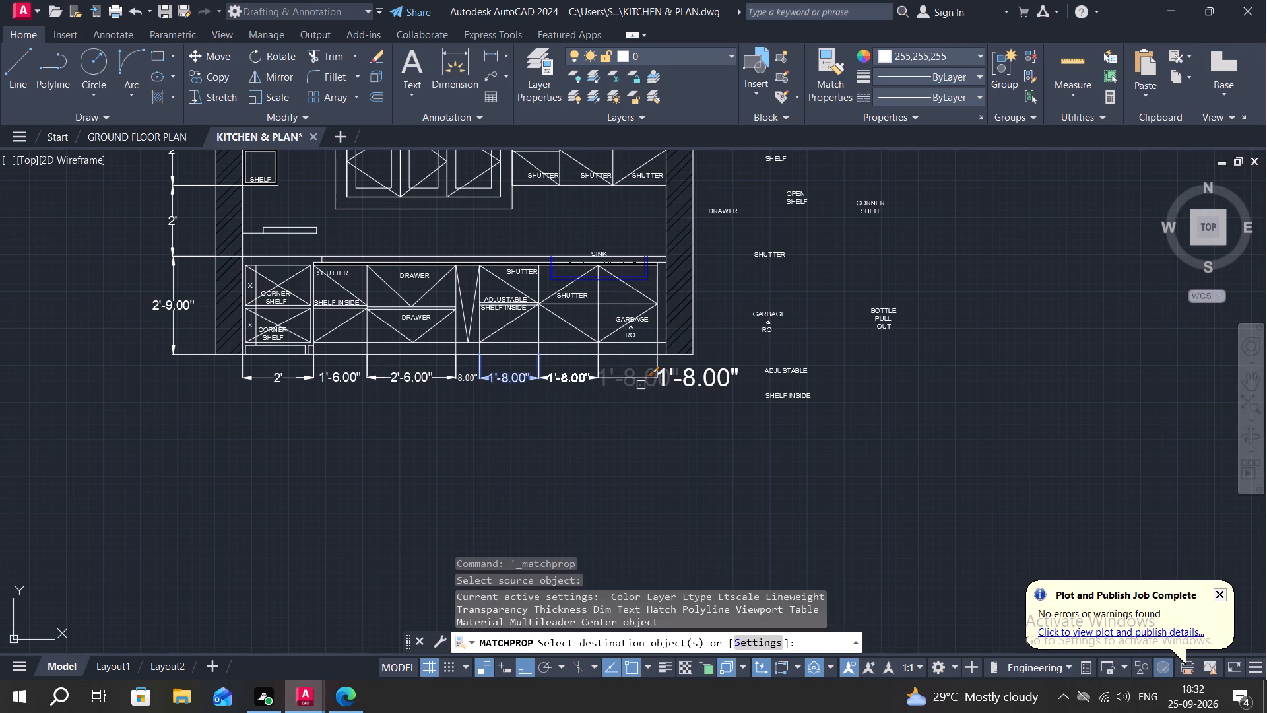
left_click(641, 385)
left_click(667, 378)
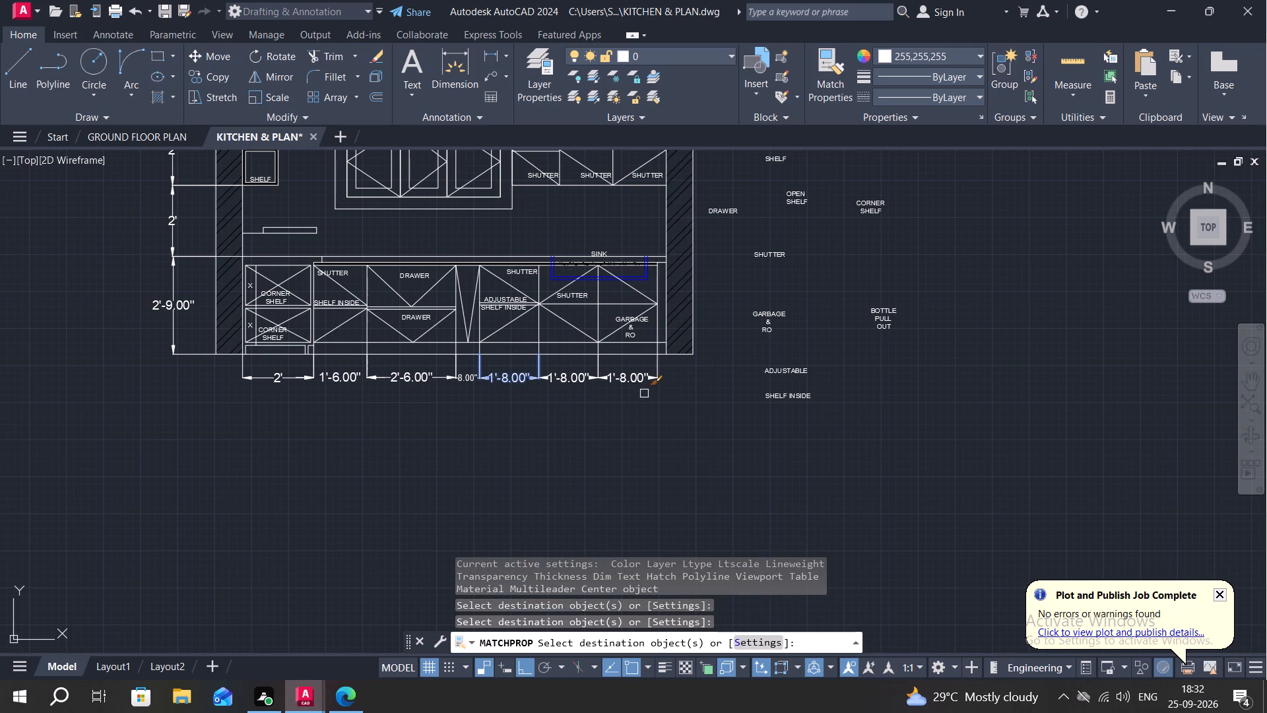
key("Escape")
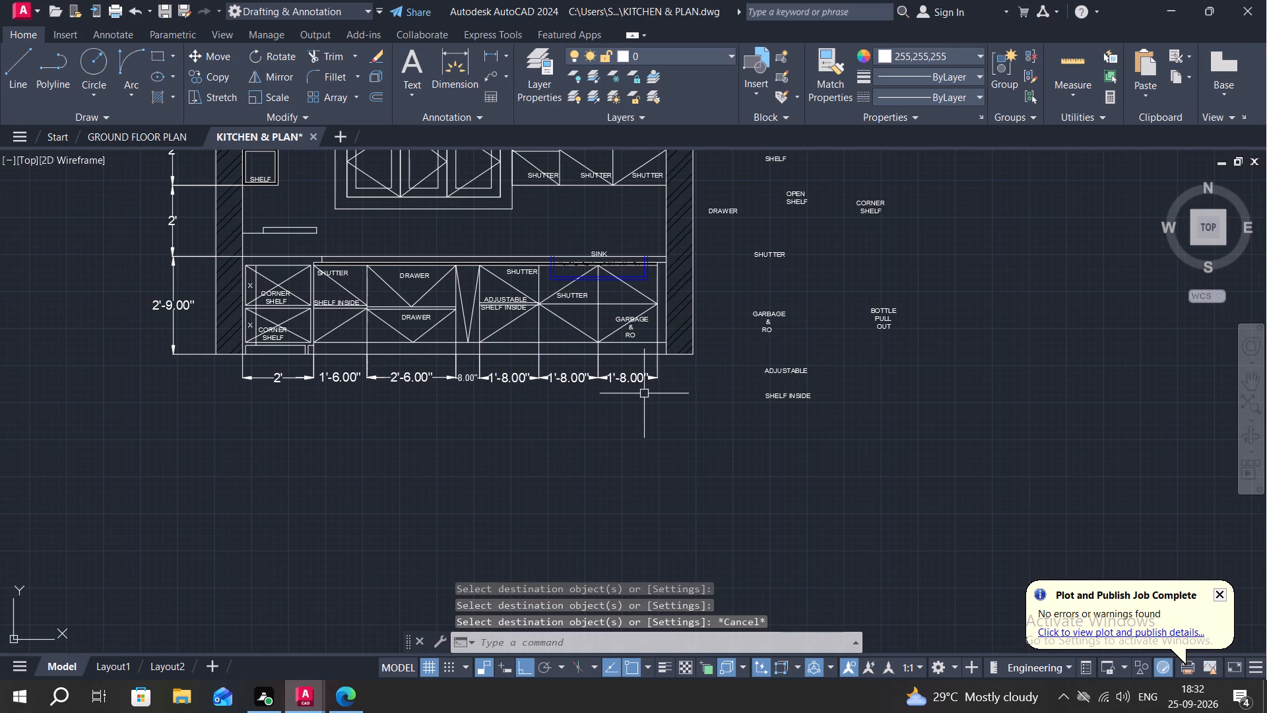
Dimension the width of the narrow strip between the garbage & RO unit and the wall, placed below the other width dimensions.
key("space")
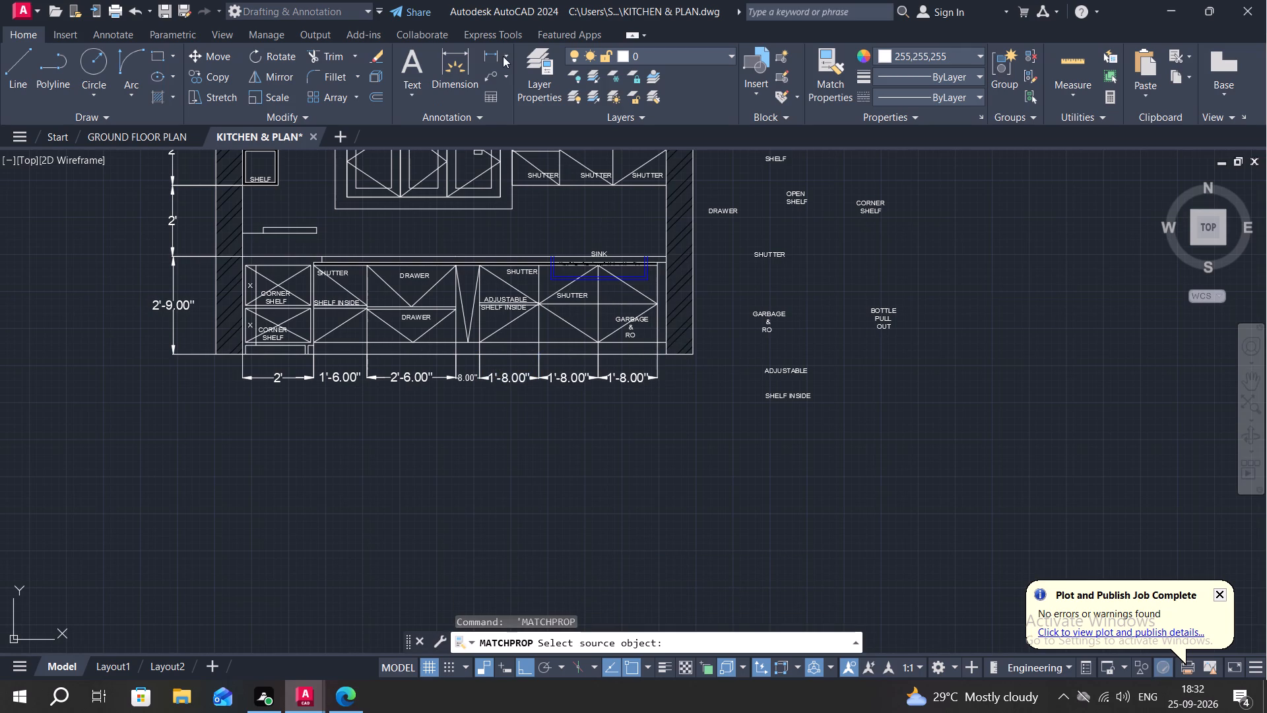
left_click(490, 51)
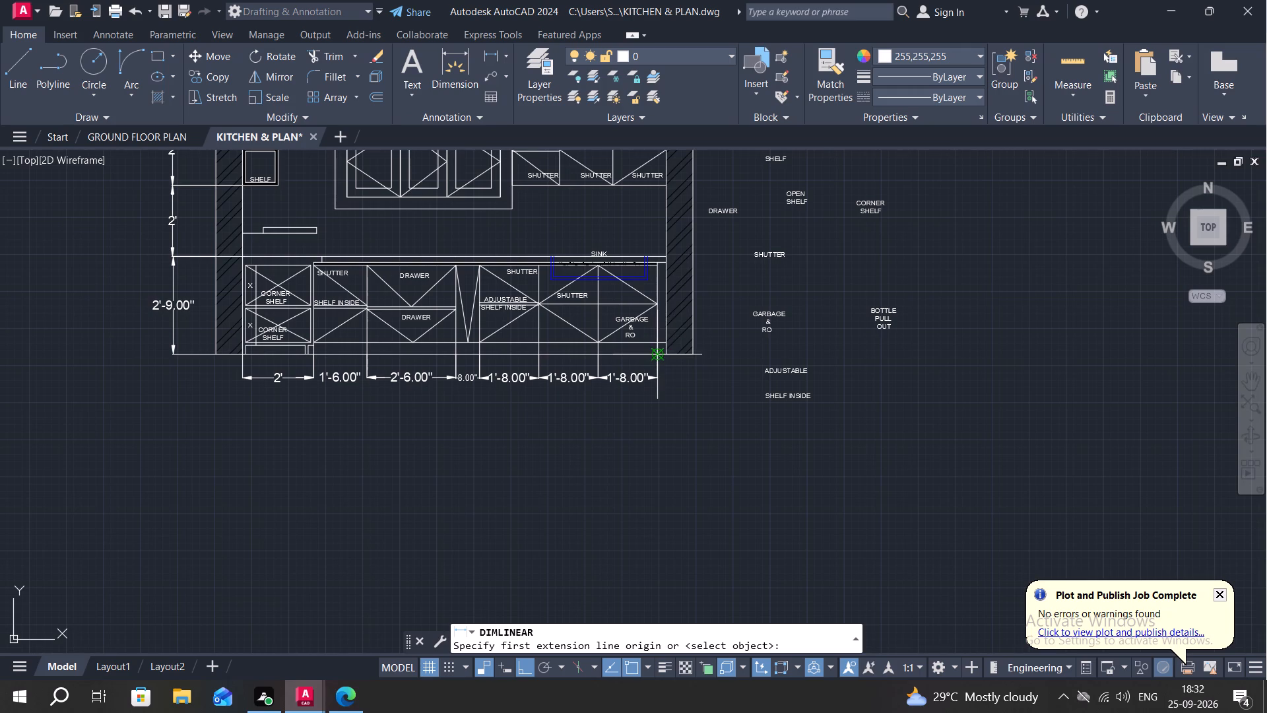
left_click(659, 356)
left_click(669, 355)
left_click(668, 407)
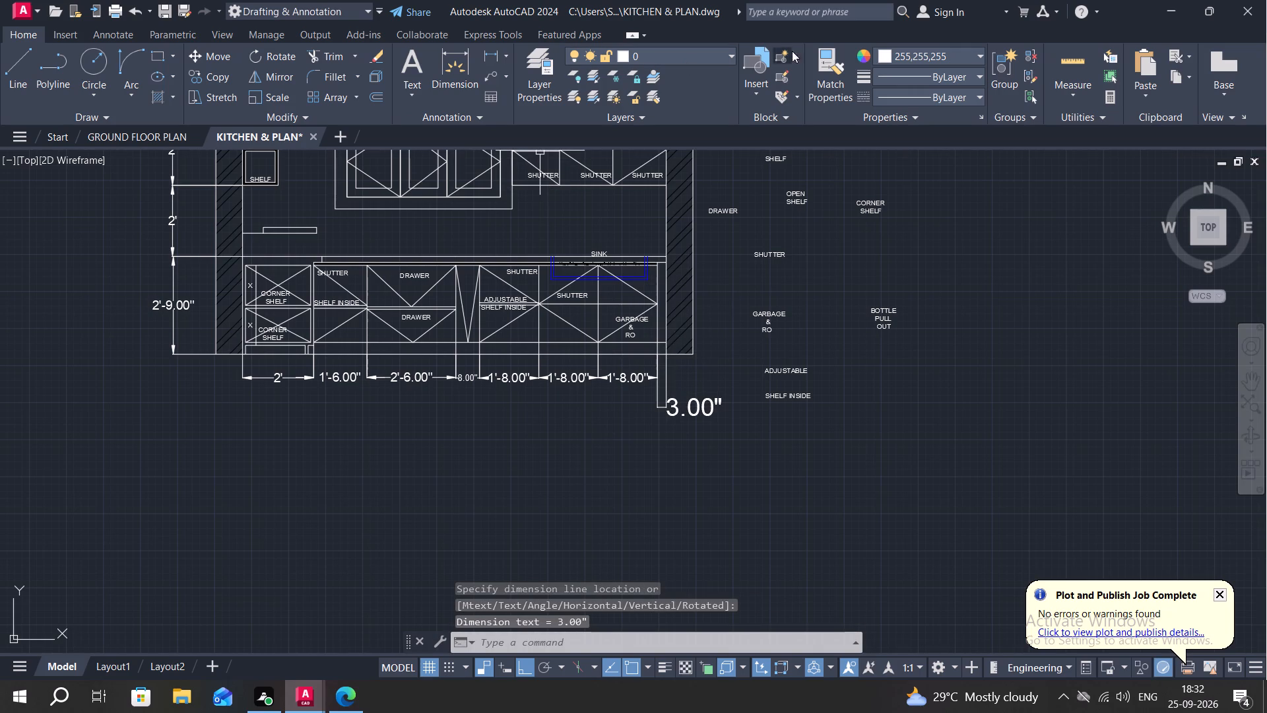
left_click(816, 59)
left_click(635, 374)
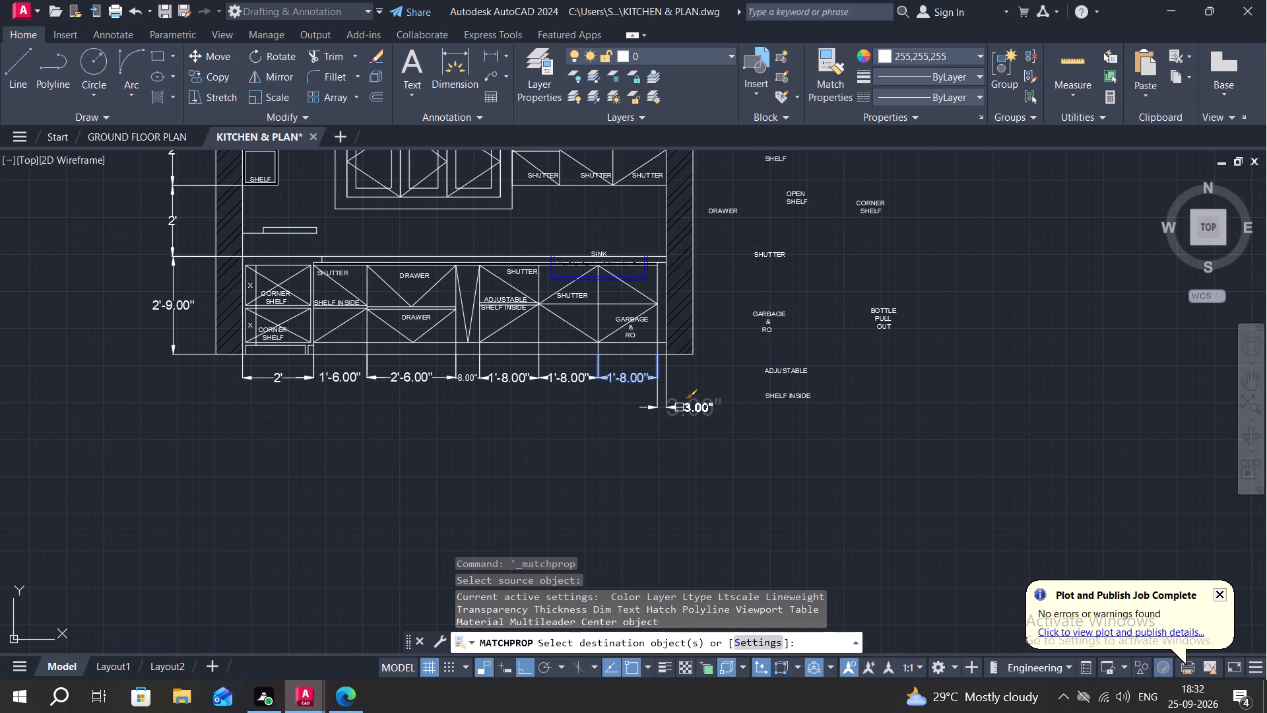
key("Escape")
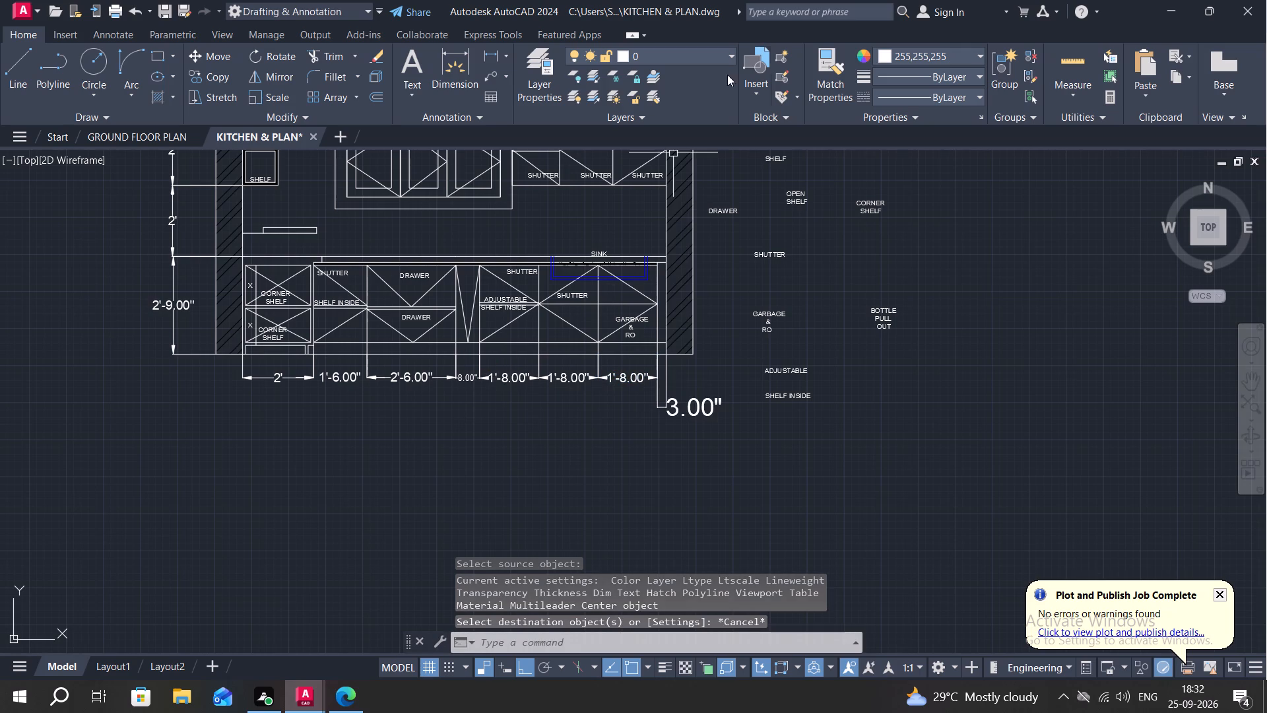
Match the properties of the narrow unit's width dimension onto the dimension of the strip beside the wall.
left_click(834, 67)
left_click(469, 376)
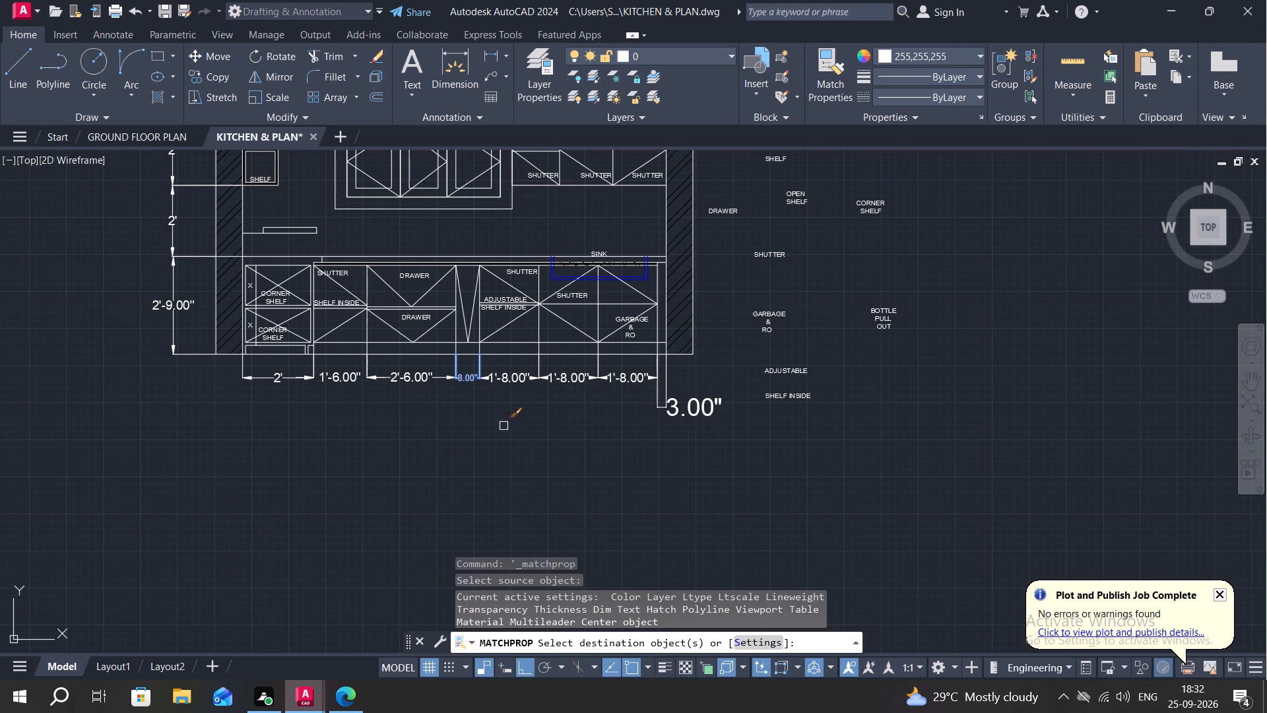
left_click(669, 403)
key("Escape")
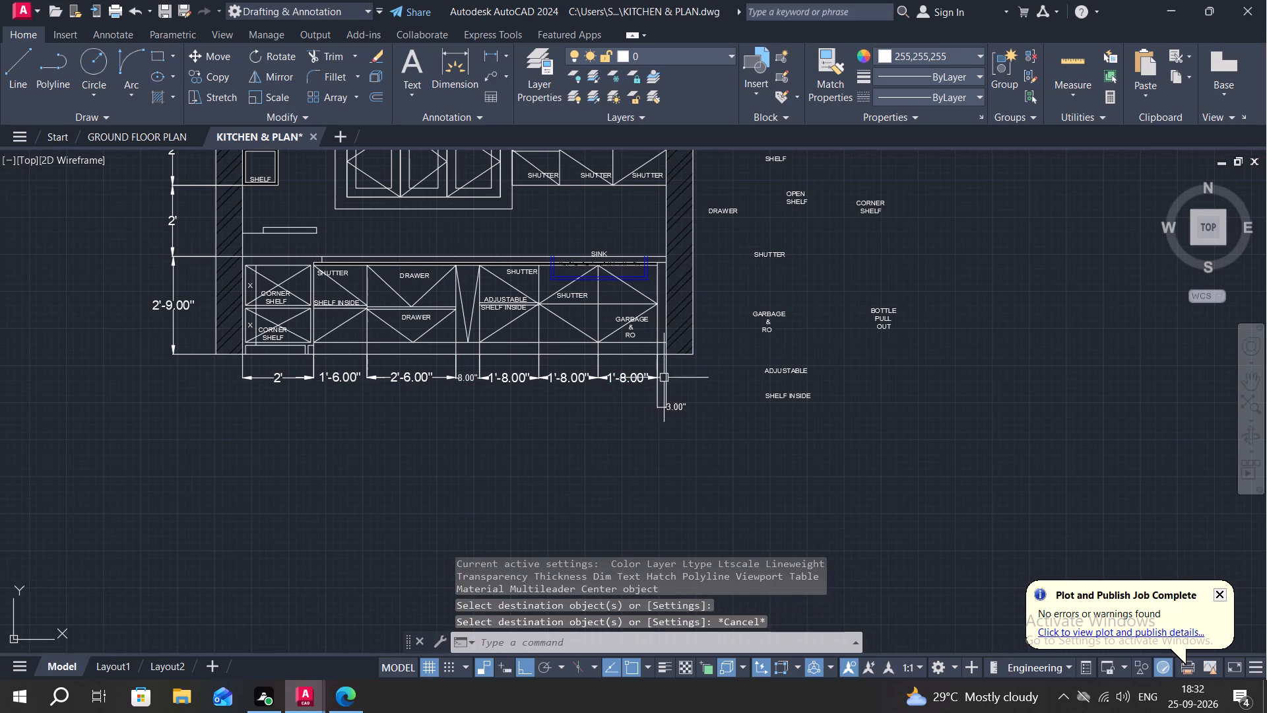
Copy the spare SHELF INSIDE label onto the shelf line of the first upper shutter compartment beside the window.
scroll(653, 358, "down", 1)
middle_click_drag(527, 368, 564, 468)
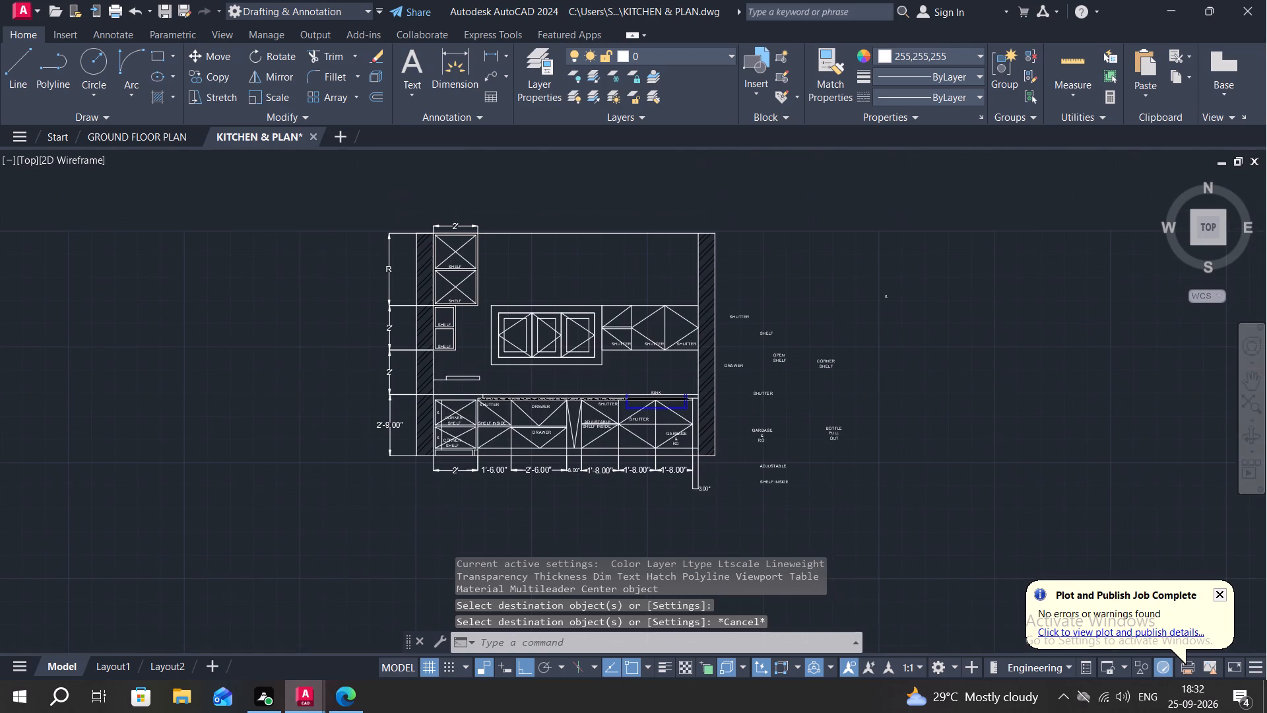
scroll(775, 491, "up", 2)
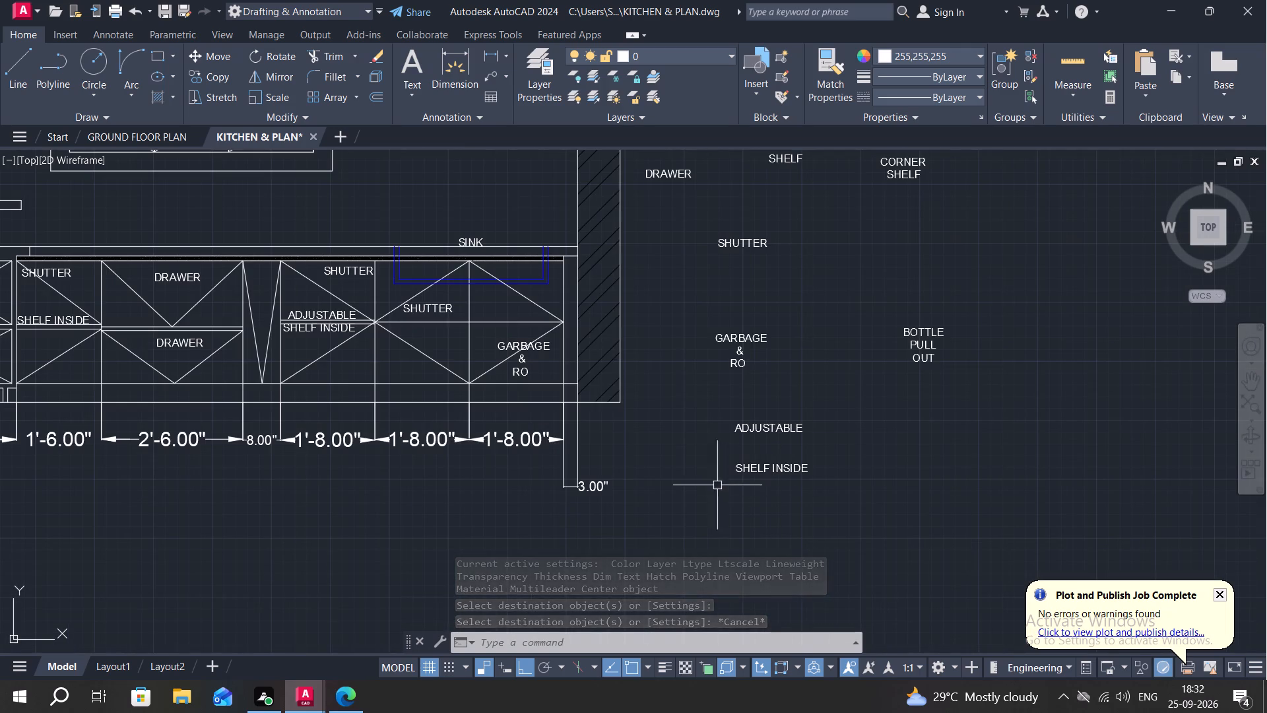
scroll(703, 454, "down", 1)
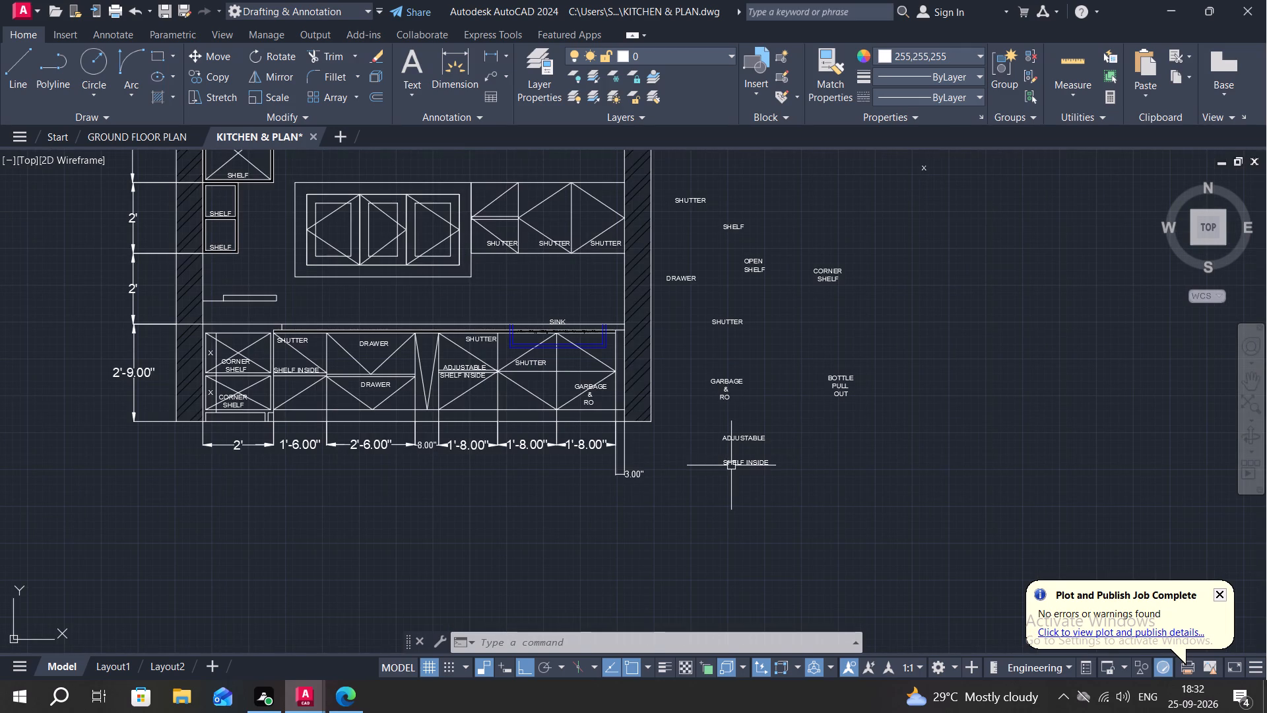
type("CO")
key("space")
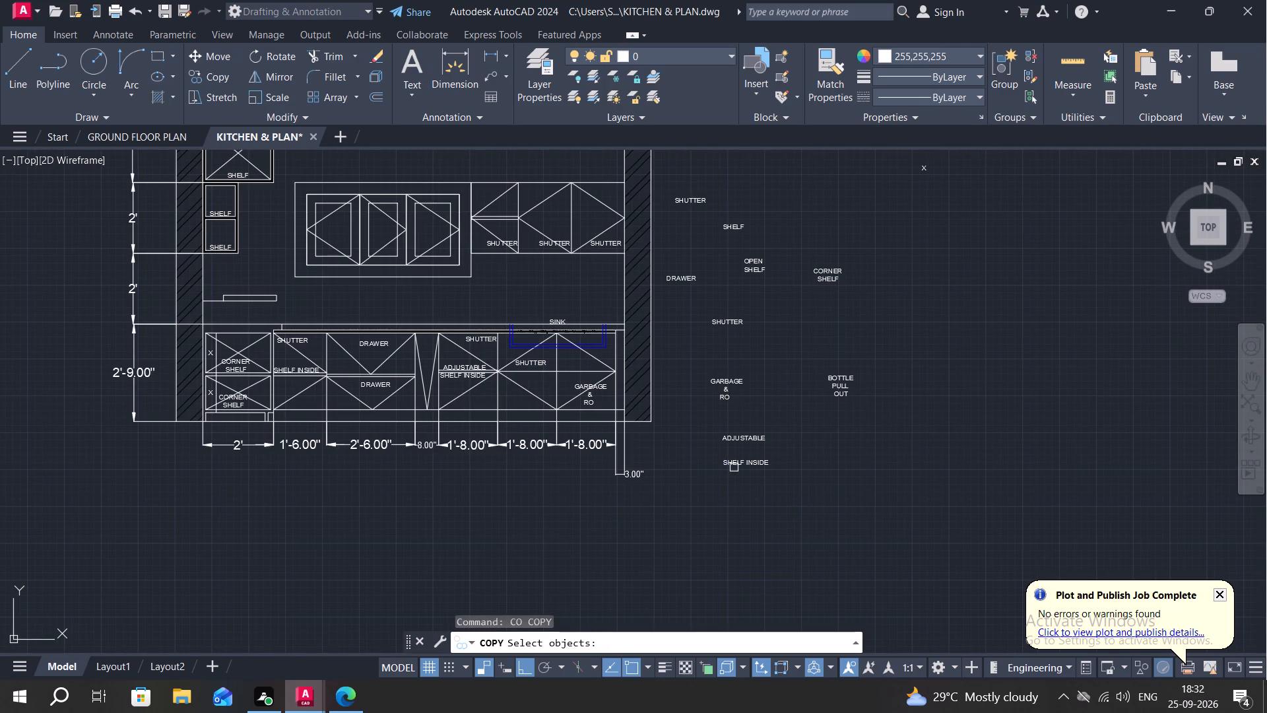
left_click(734, 467)
right_click(732, 465)
left_click_drag(732, 465, 723, 465)
key("F8")
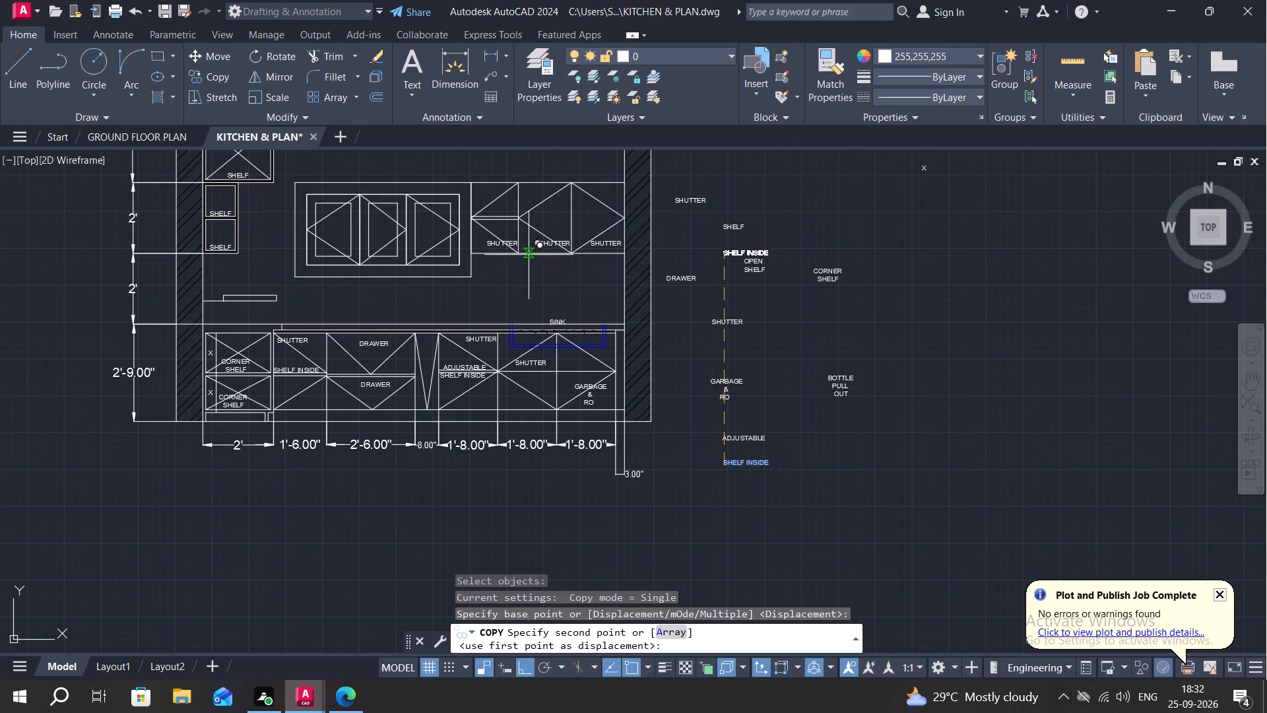
scroll(494, 216, "up", 2)
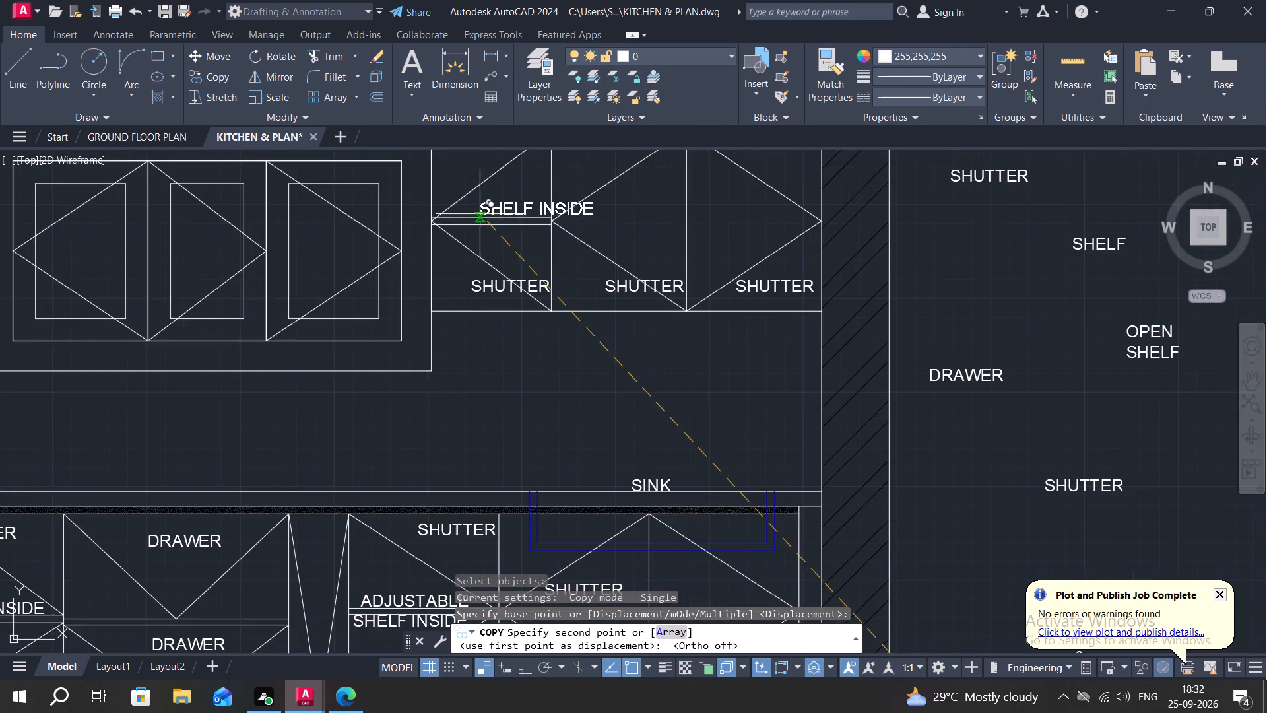
scroll(477, 213, "up", 2)
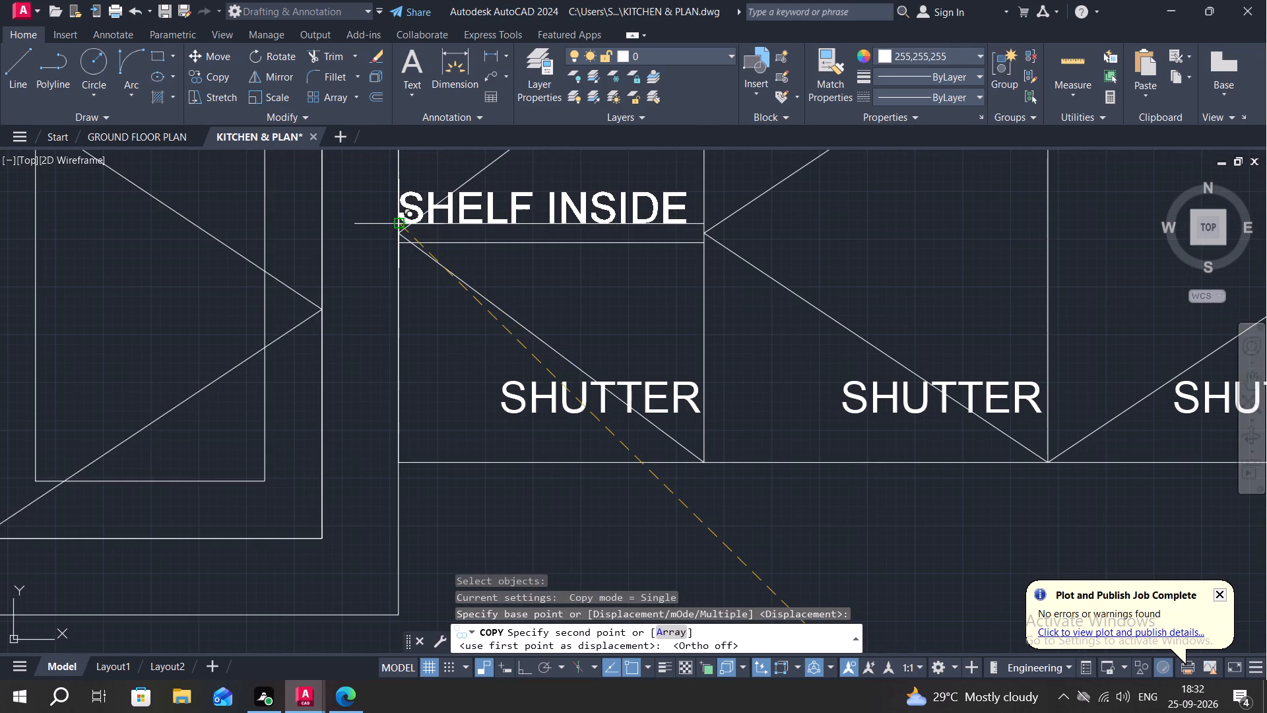
left_click(398, 219)
scroll(444, 334, "down", 3)
Erase all the spare text labels outside the elevation, including the separate X label.
left_click(746, 254)
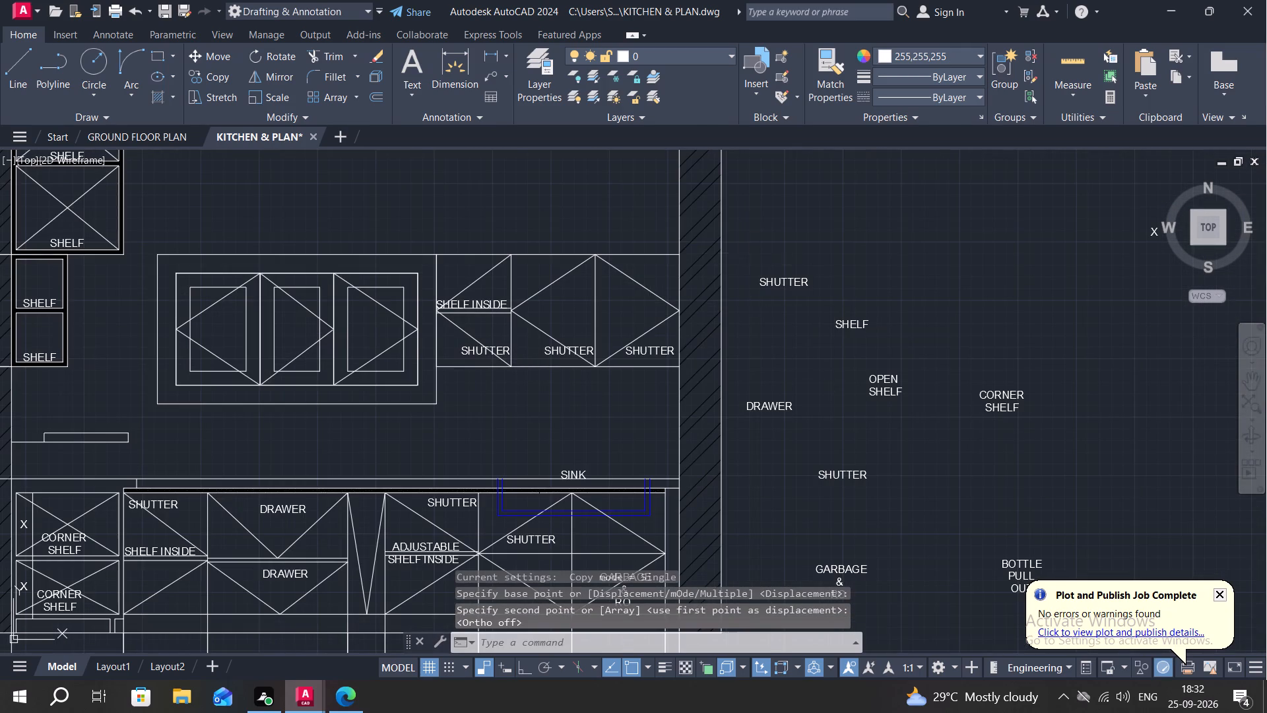
middle_click_drag(1064, 419, 971, 335)
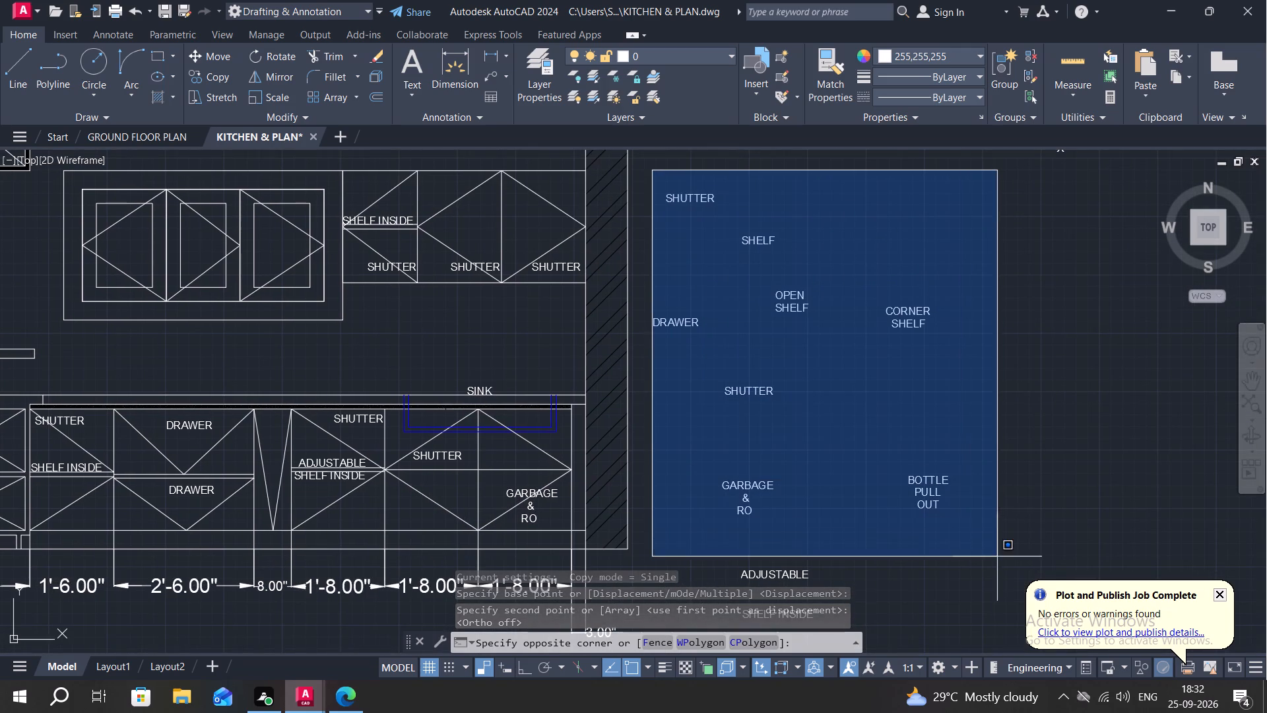
scroll(1010, 584, "down", 2)
left_click(1028, 607)
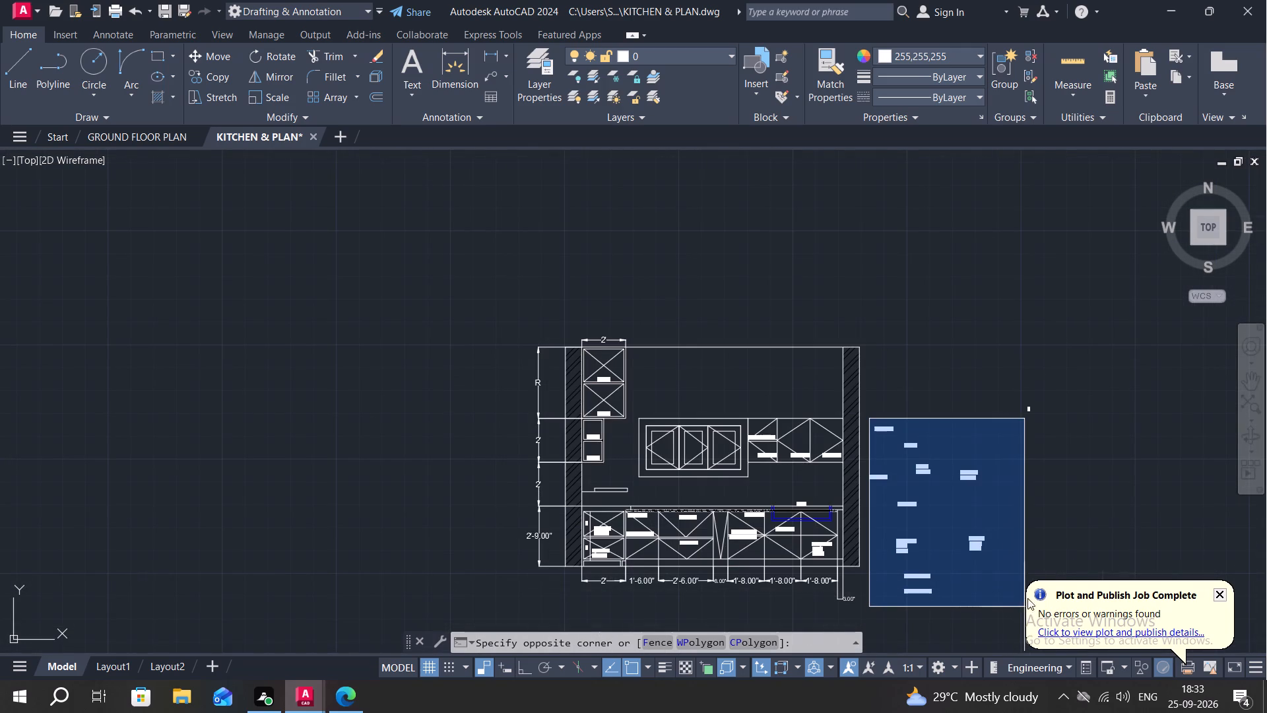
left_click(1000, 630)
key("Delete")
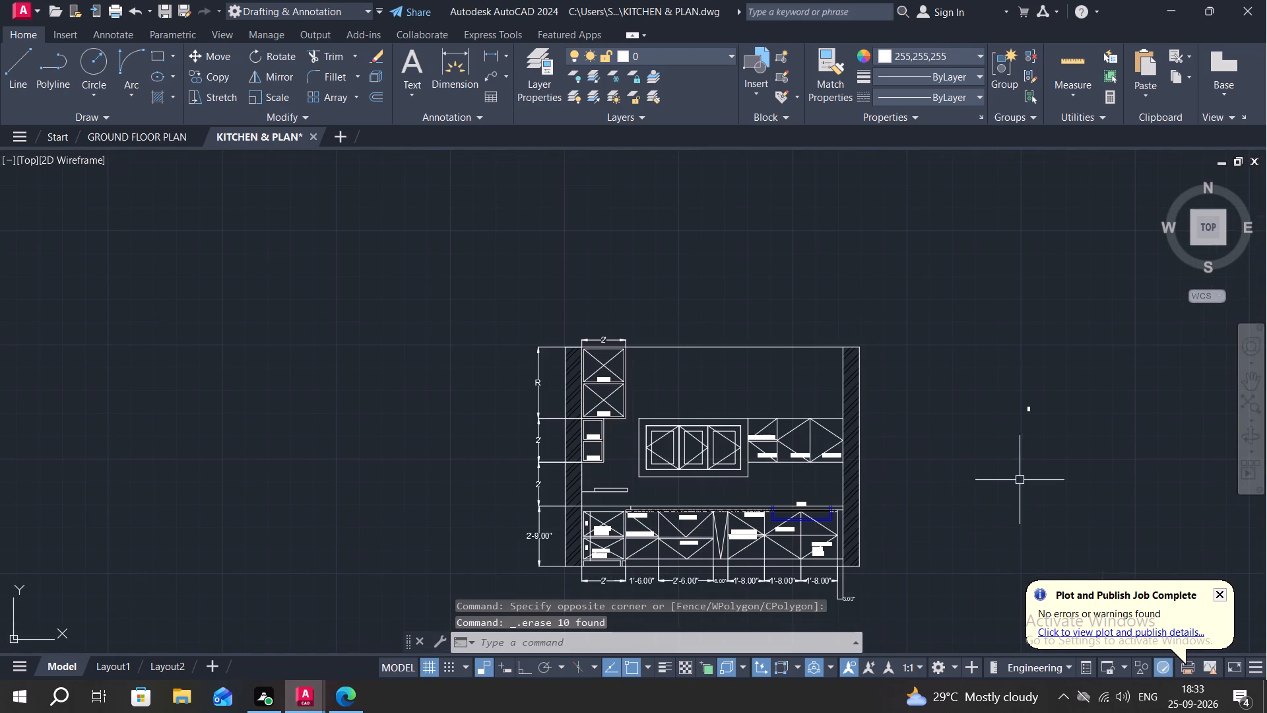
left_click(989, 388)
left_click(1071, 459)
key("Delete")
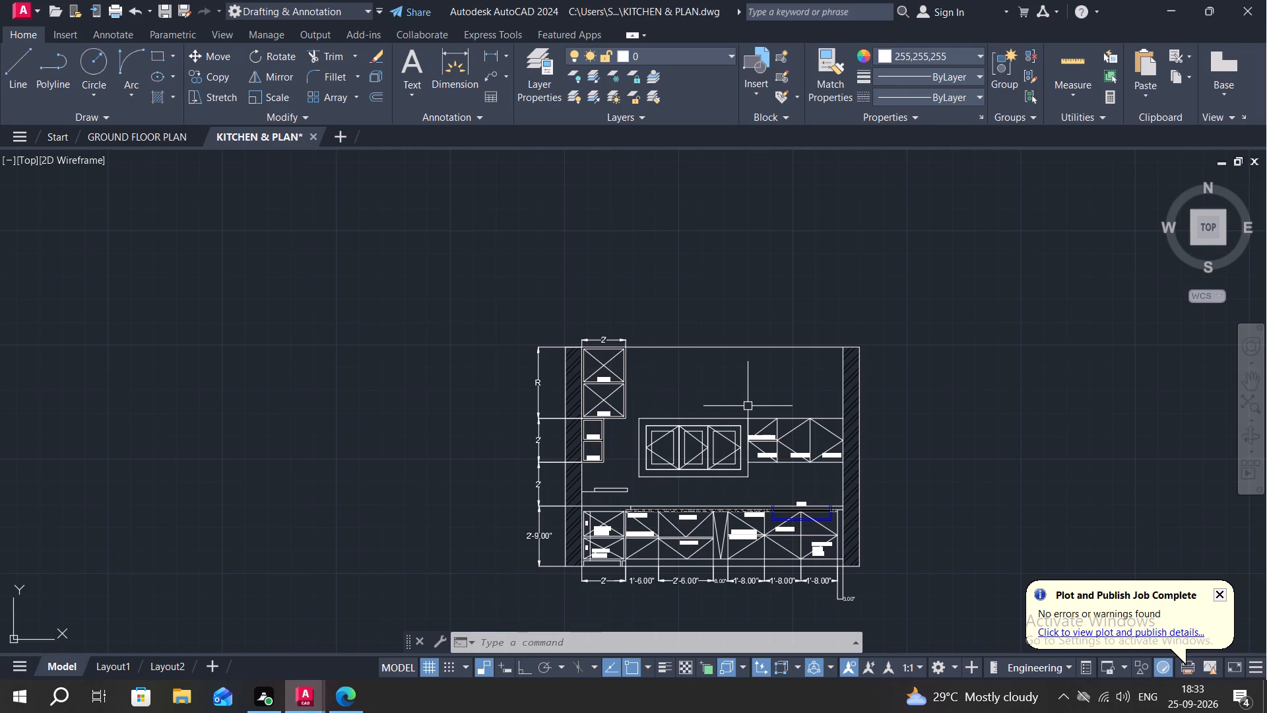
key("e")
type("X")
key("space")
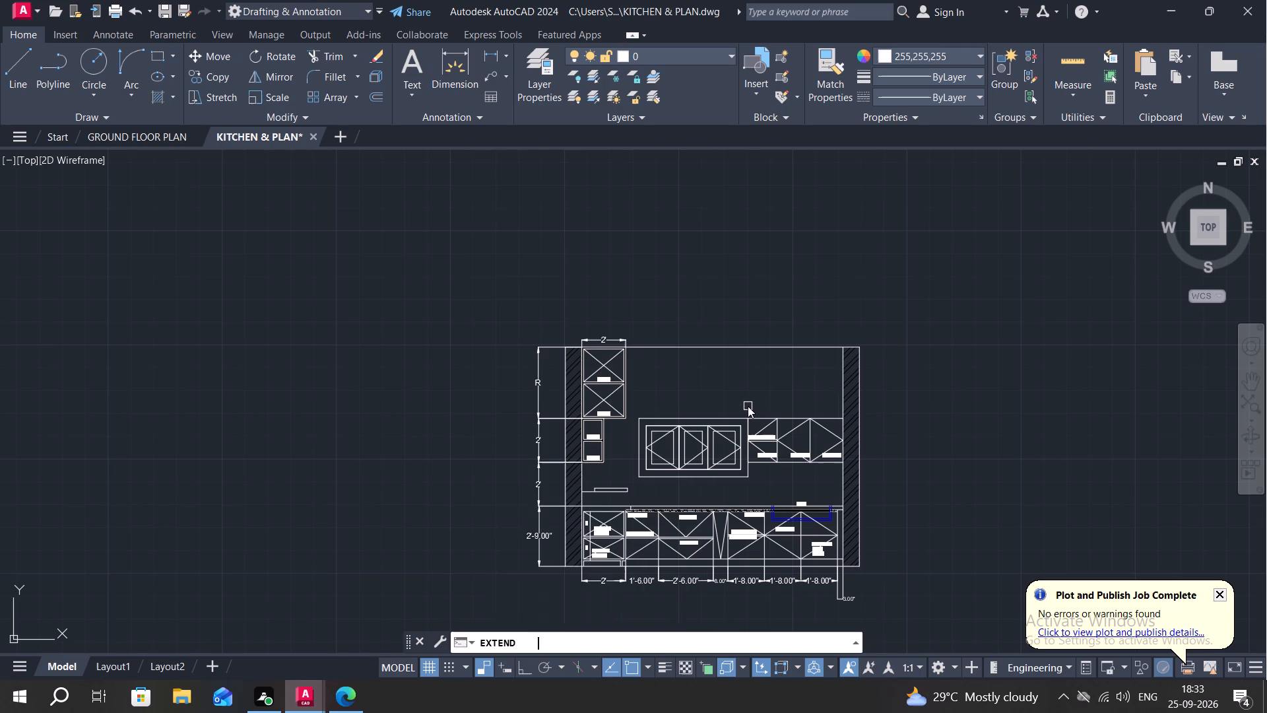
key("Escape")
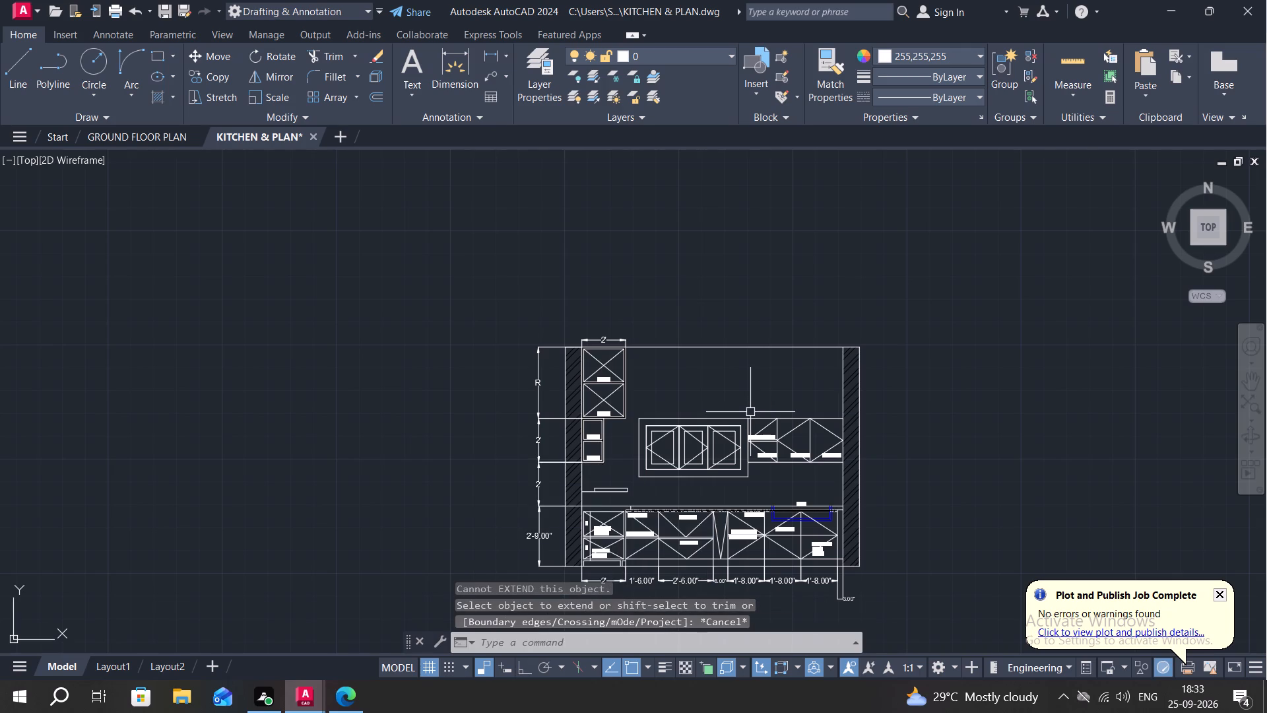
Draw a vertical line from the upper shutter unit's top corner beside the window up to the ceiling line.
type("L")
key("space")
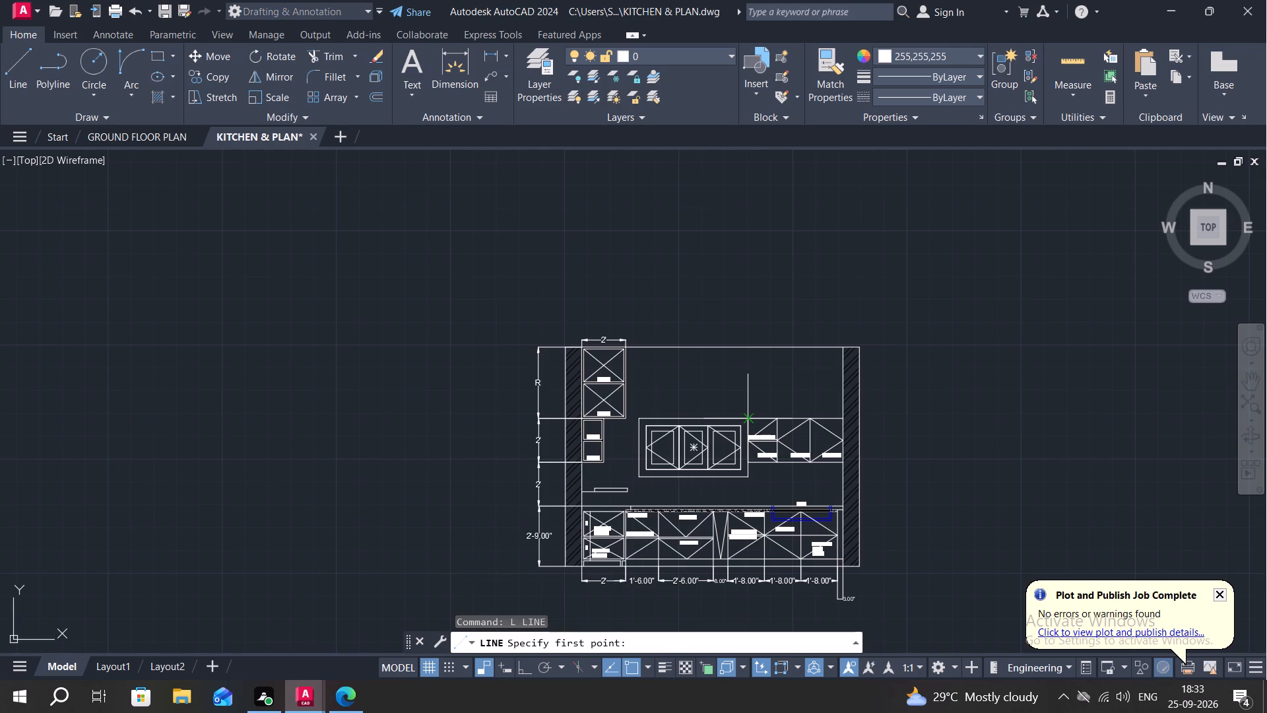
left_click(749, 417)
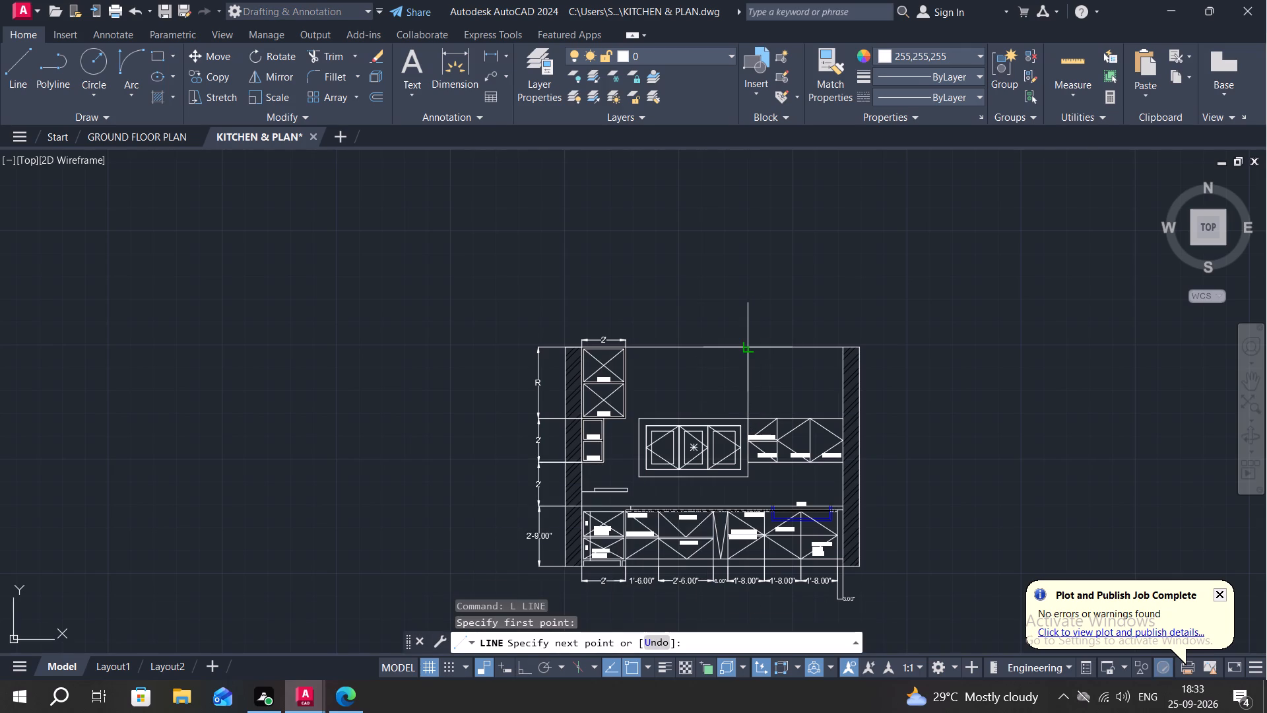
left_click(748, 345)
key("Escape")
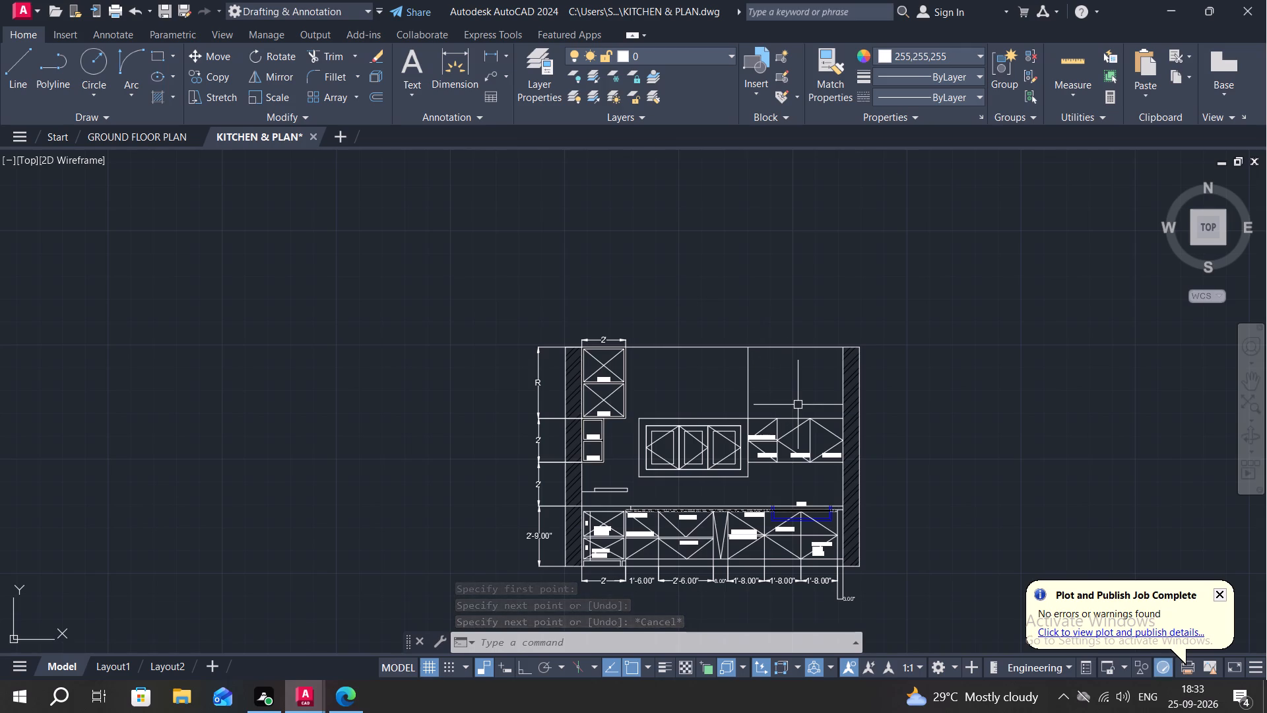
Extend the two vertical dividers of the upper shutter unit up to the ceiling line.
type("EX")
key("space")
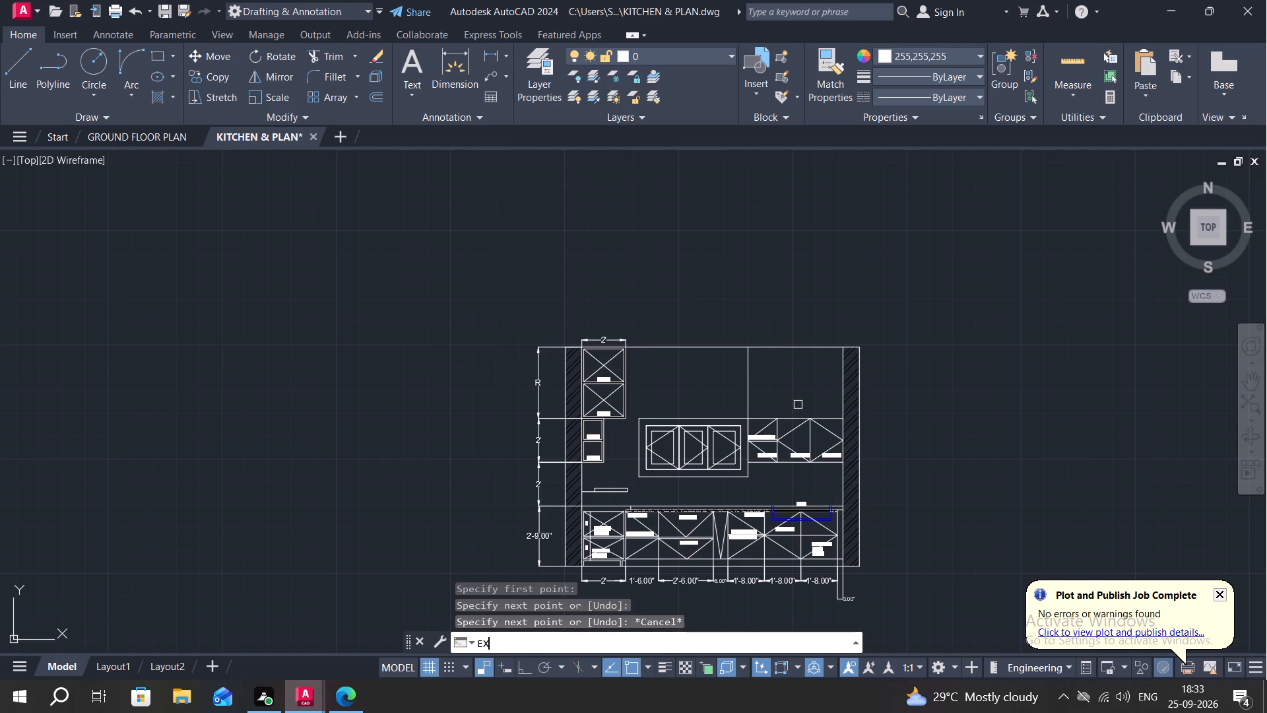
left_click(781, 426)
left_click(806, 434)
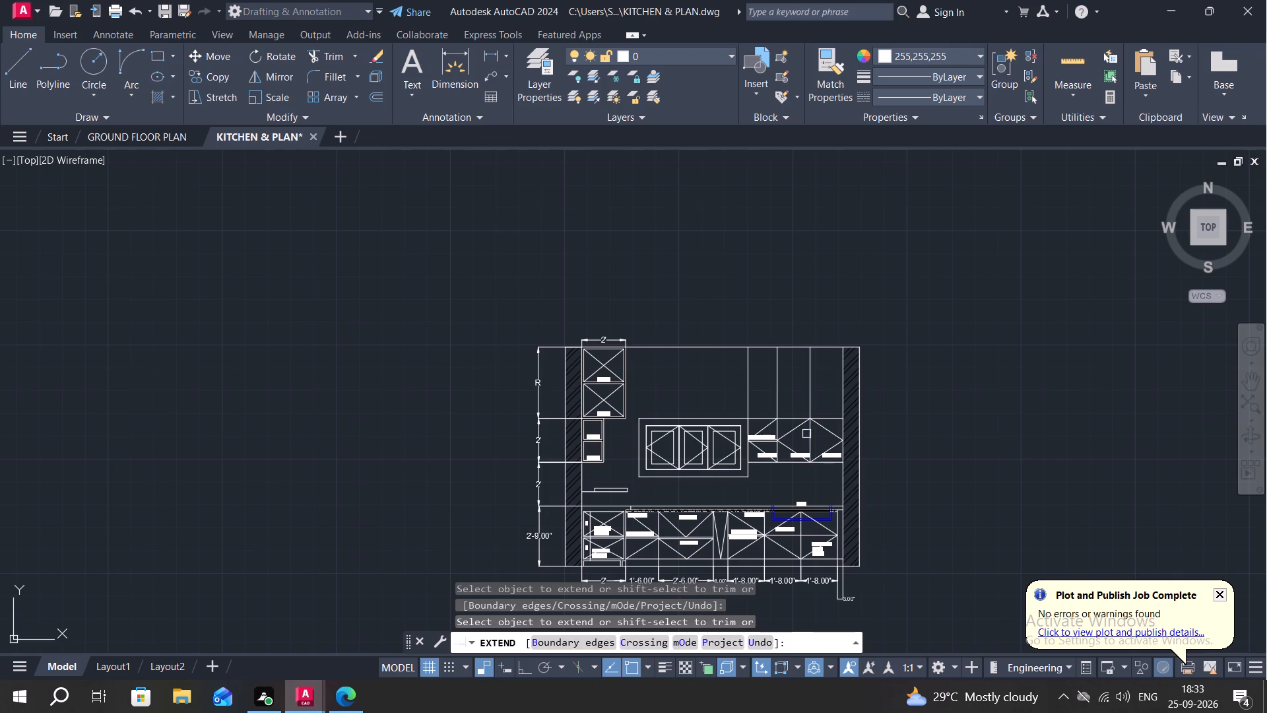
key("Escape")
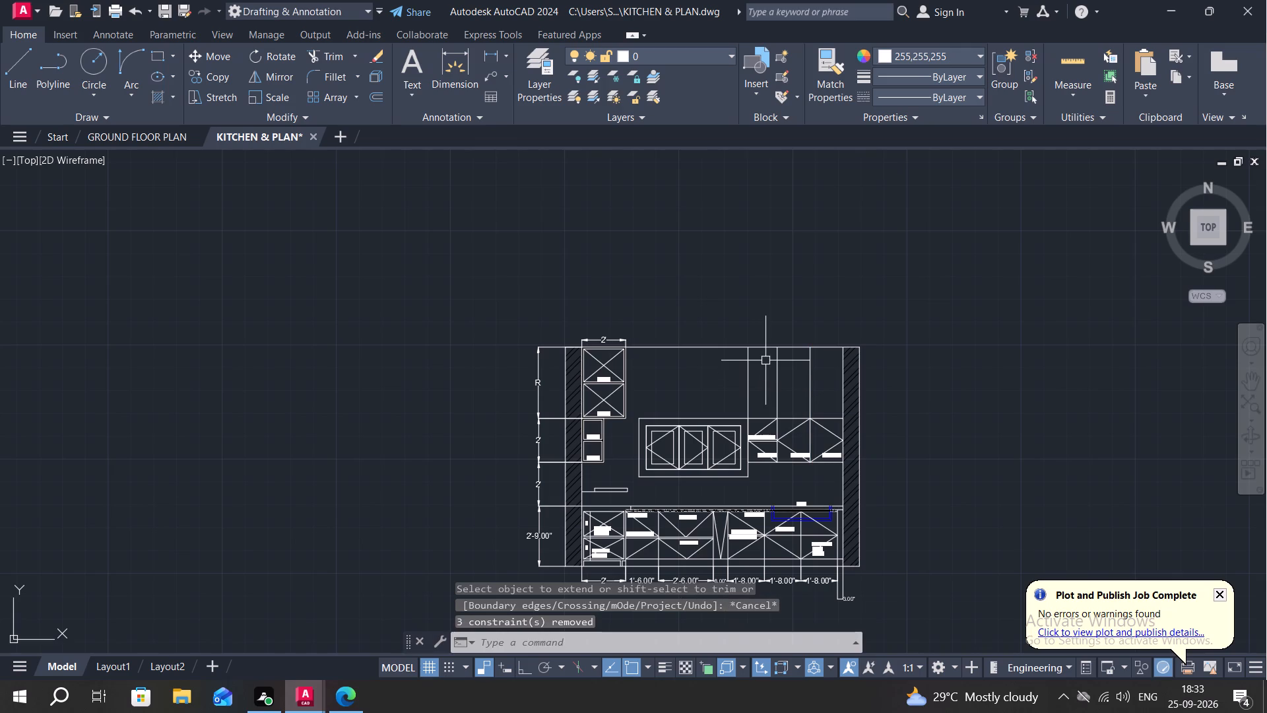
key("l")
key("Escape")
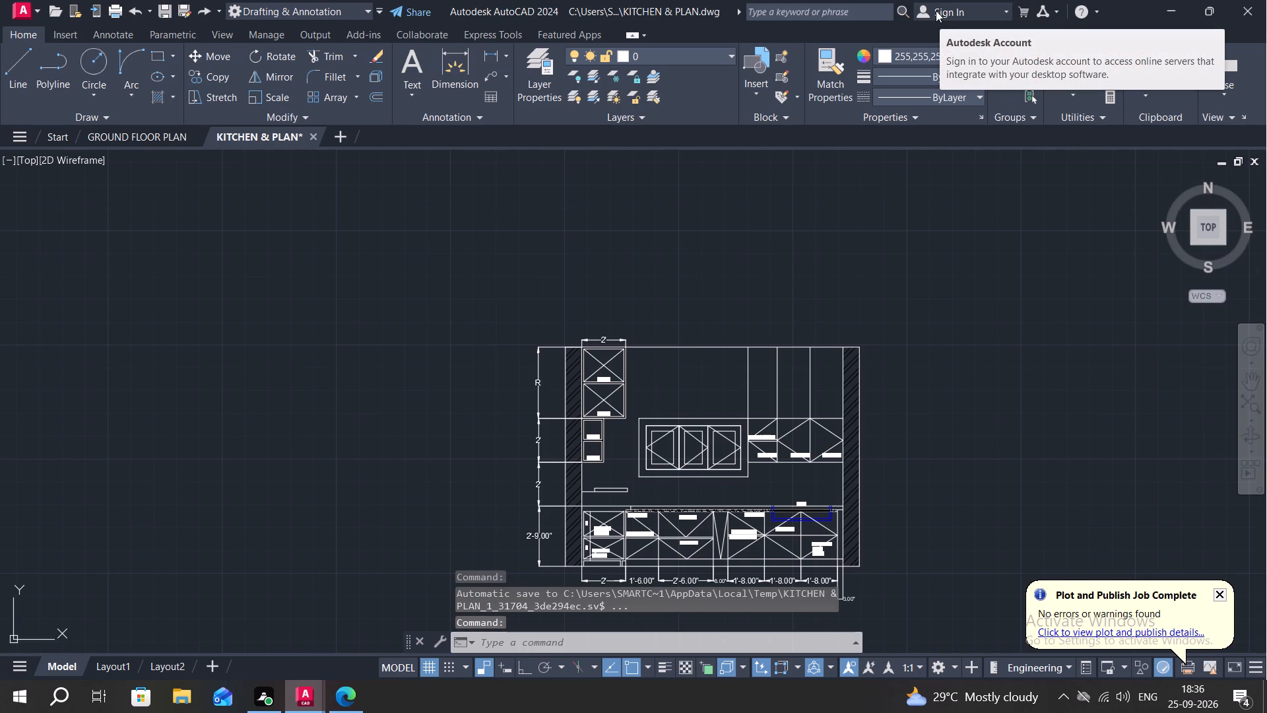
Dimension the widths of the first two upper shutter compartments from the window side, placing both dimensions above the ceiling line.
scroll(936, 10, "up", 2)
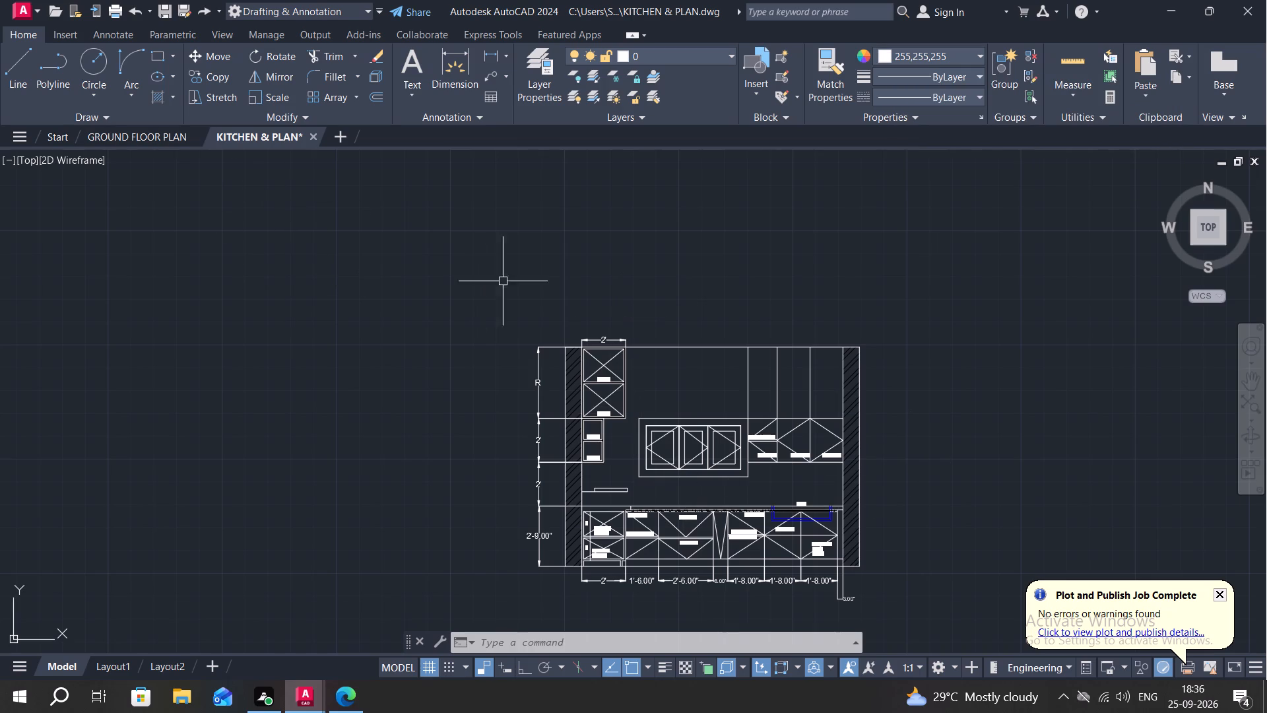
left_click(487, 53)
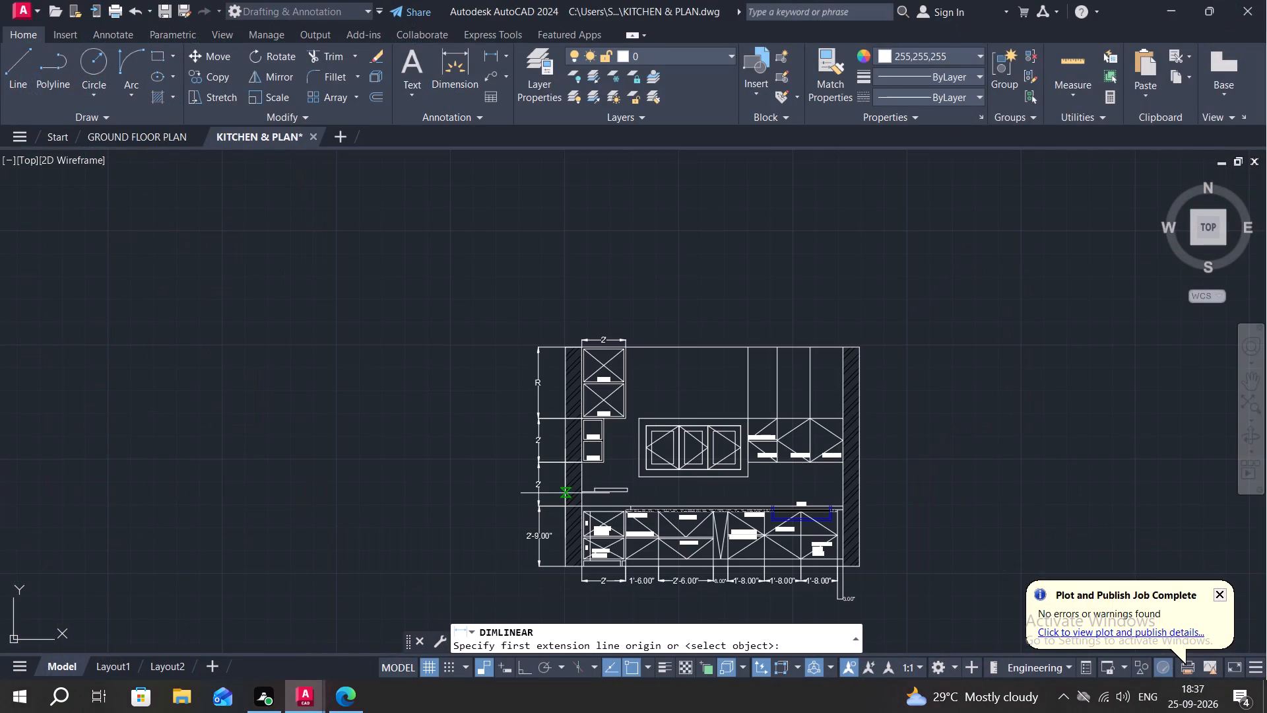
middle_click_drag(554, 483, 515, 450)
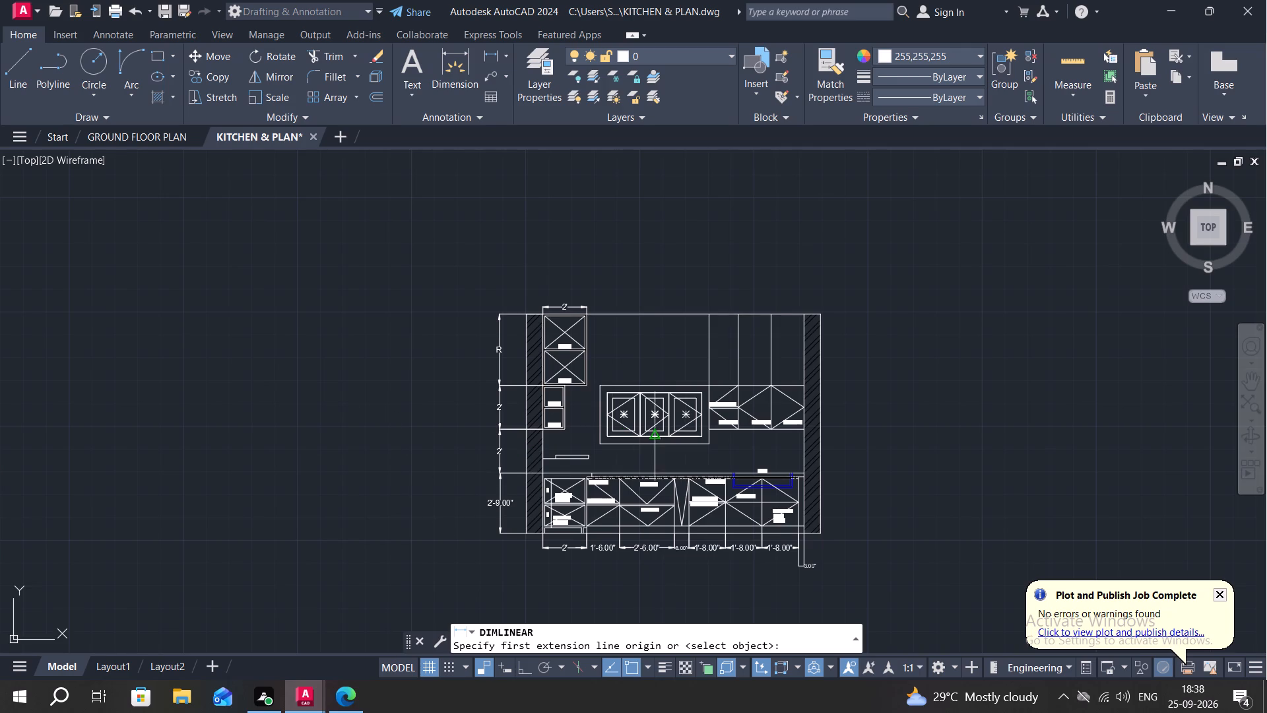
scroll(649, 453, "up", 2)
middle_click_drag(605, 407, 500, 638)
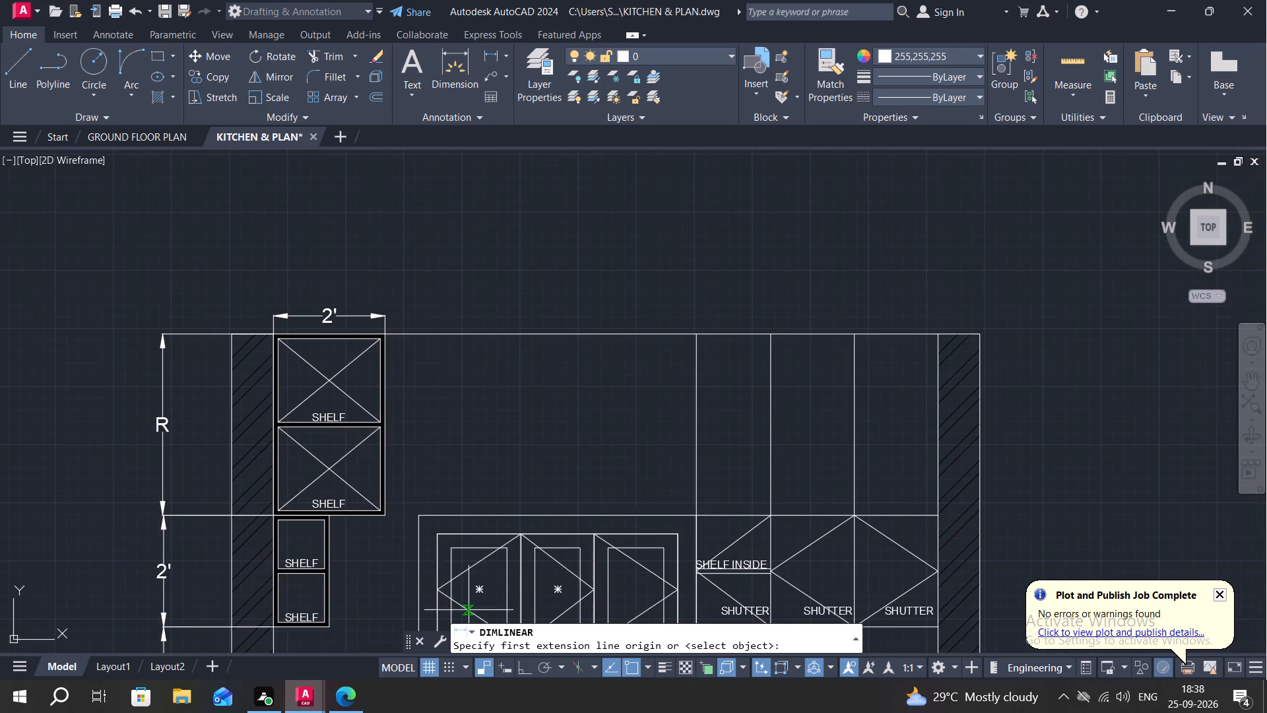
left_click(492, 51)
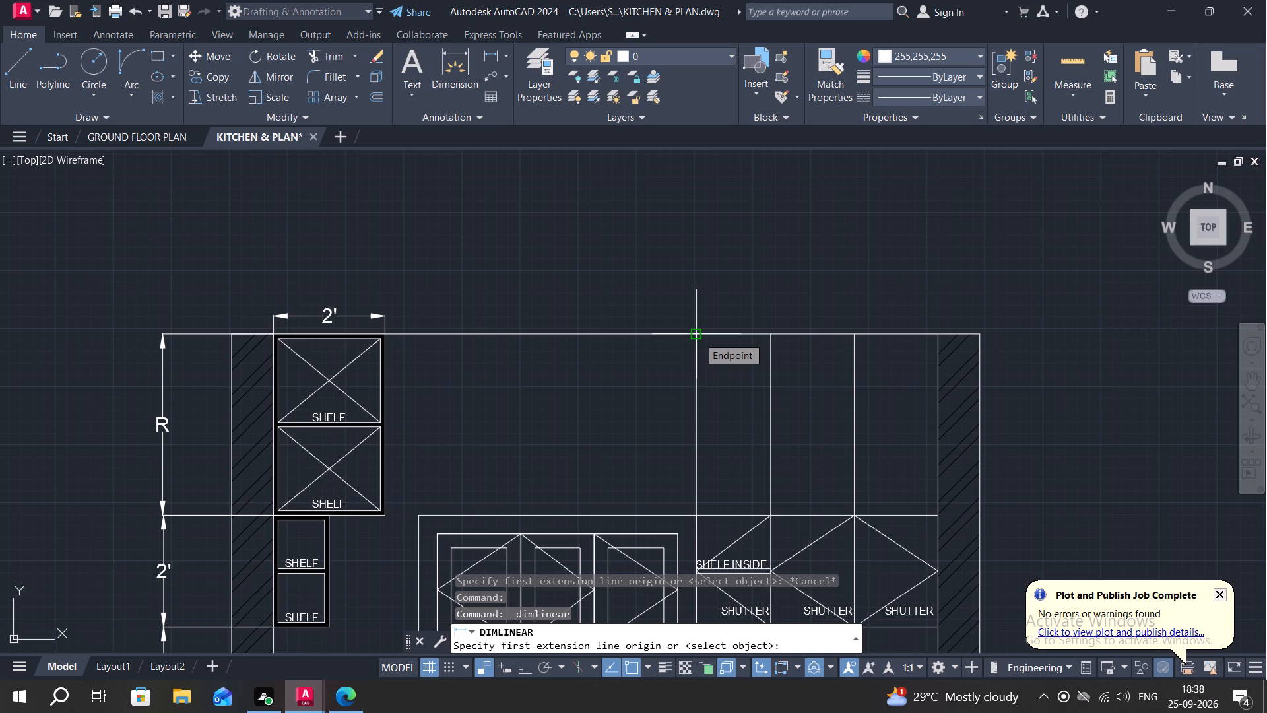
left_click(698, 337)
left_click(771, 332)
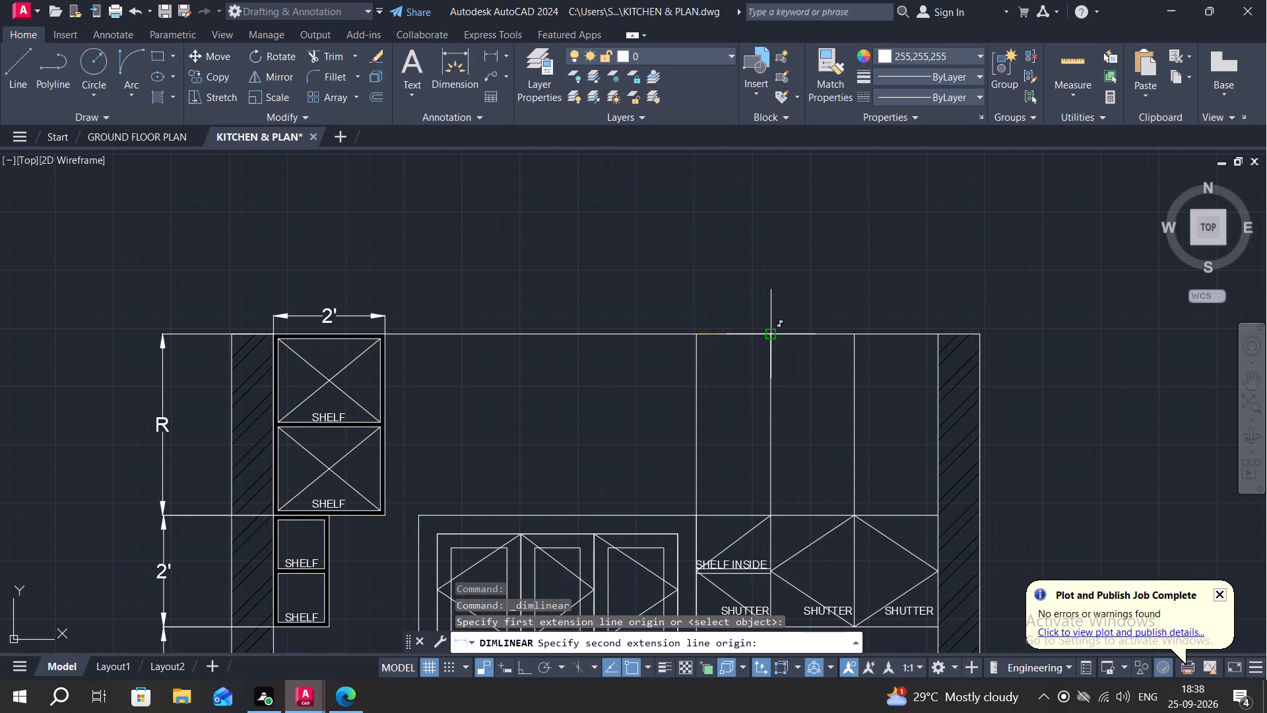
left_click(750, 291)
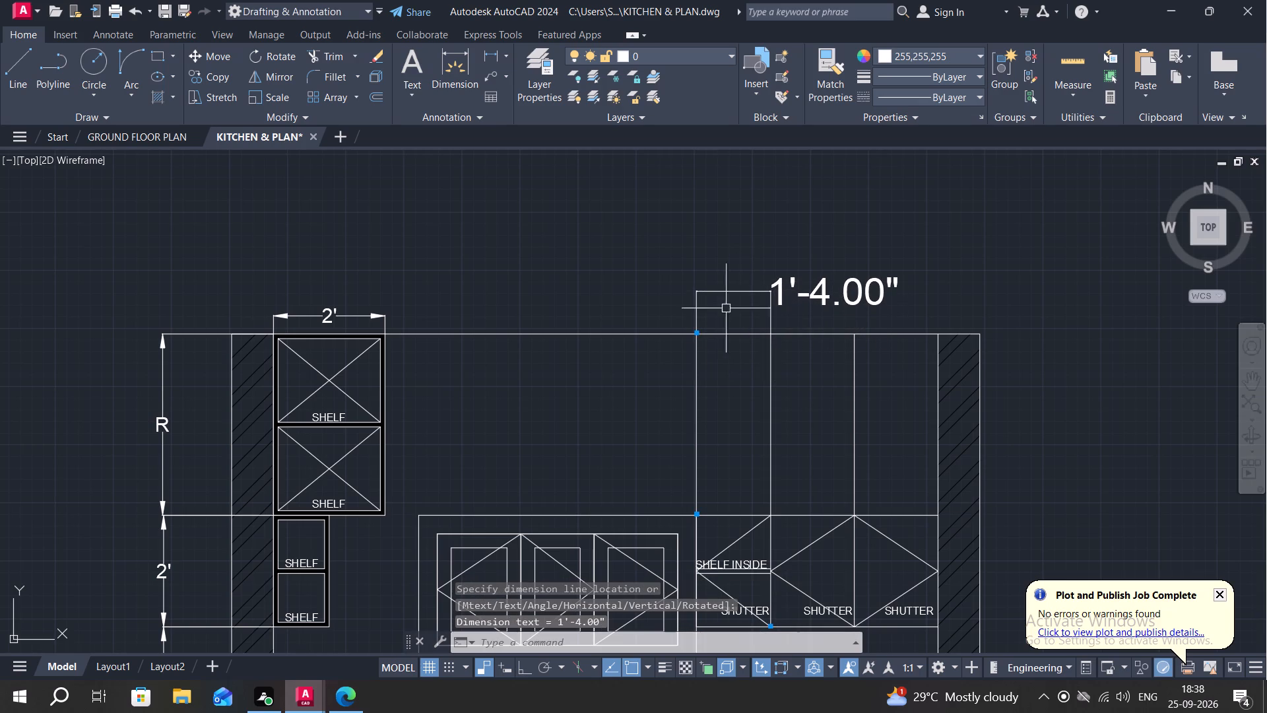
left_click(492, 50)
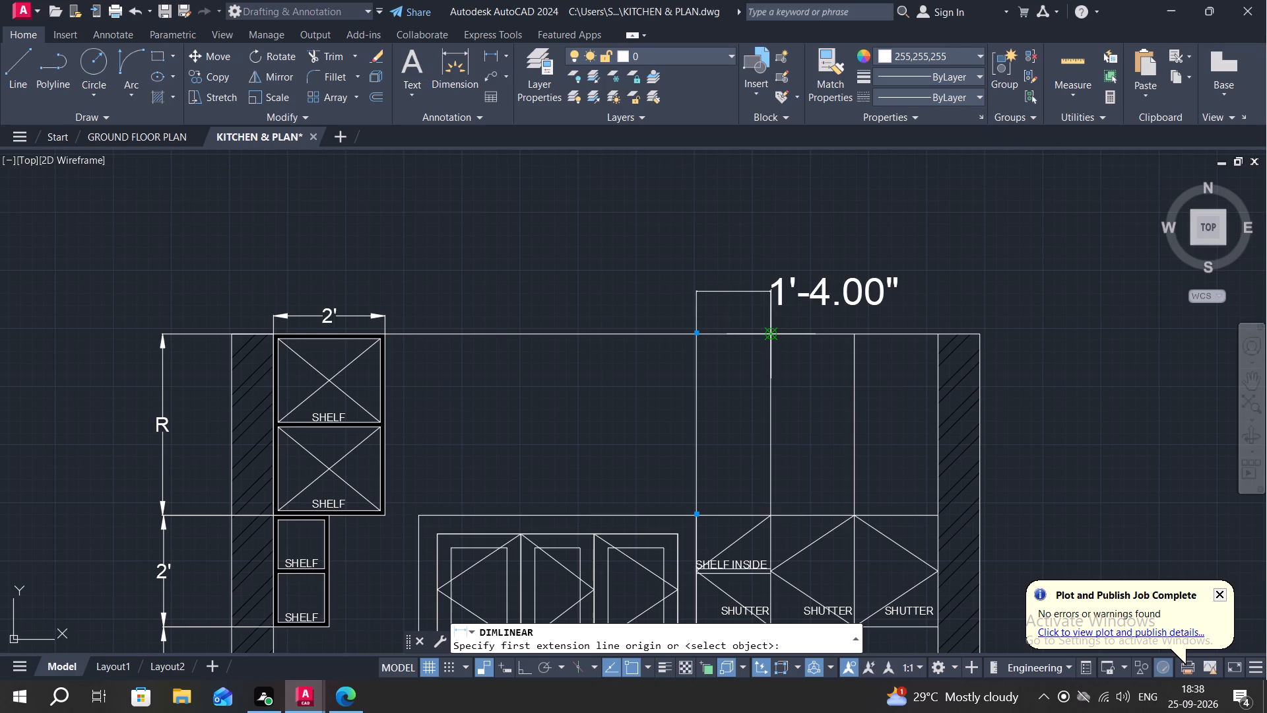
left_click(773, 334)
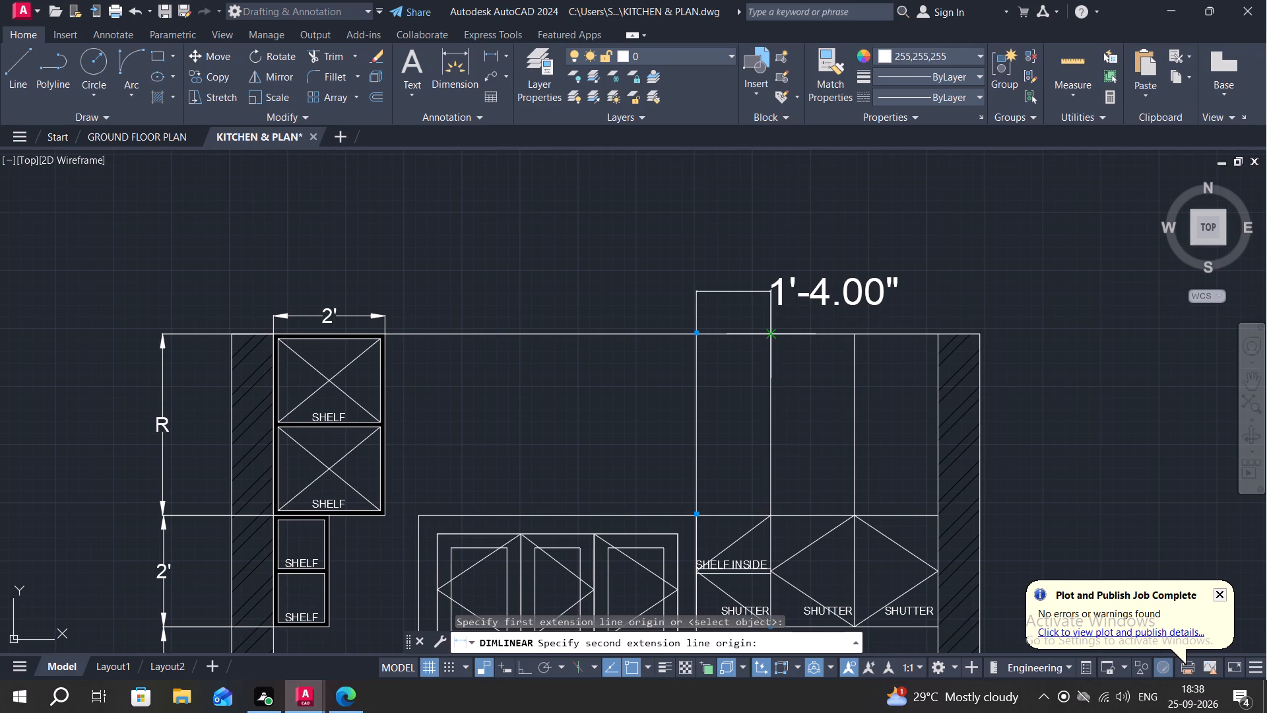
left_click(853, 337)
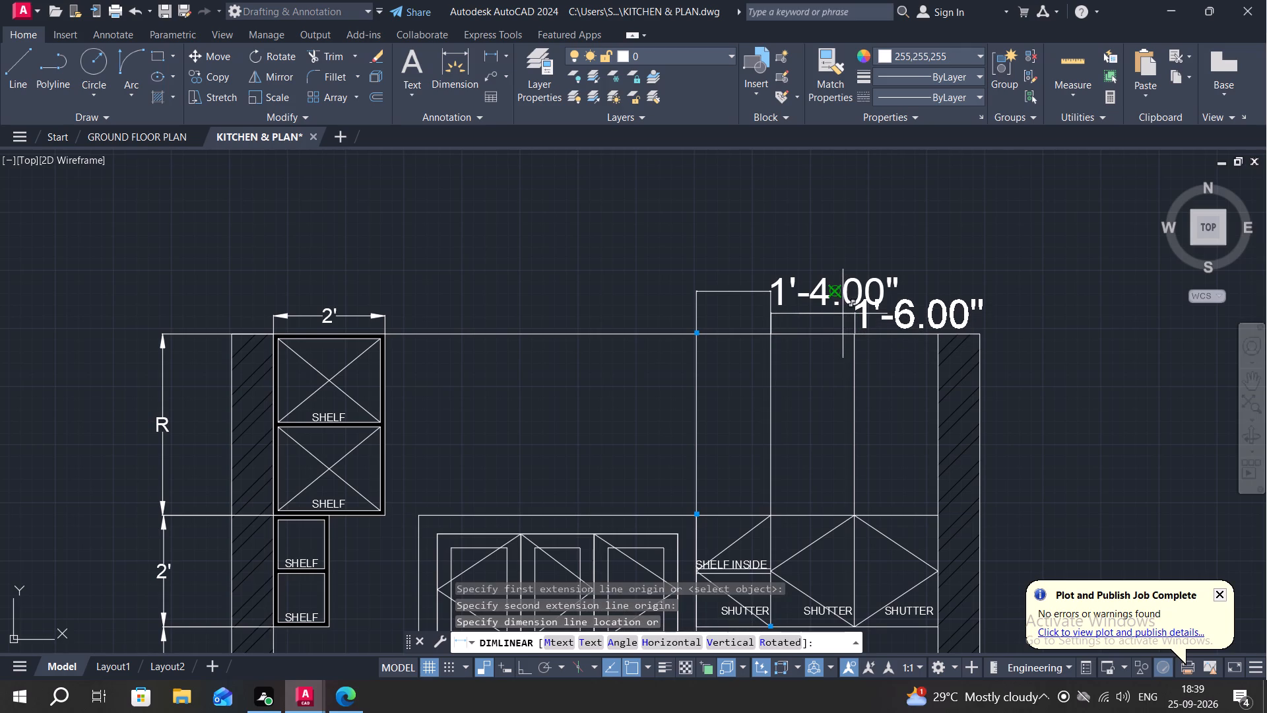
left_click(837, 307)
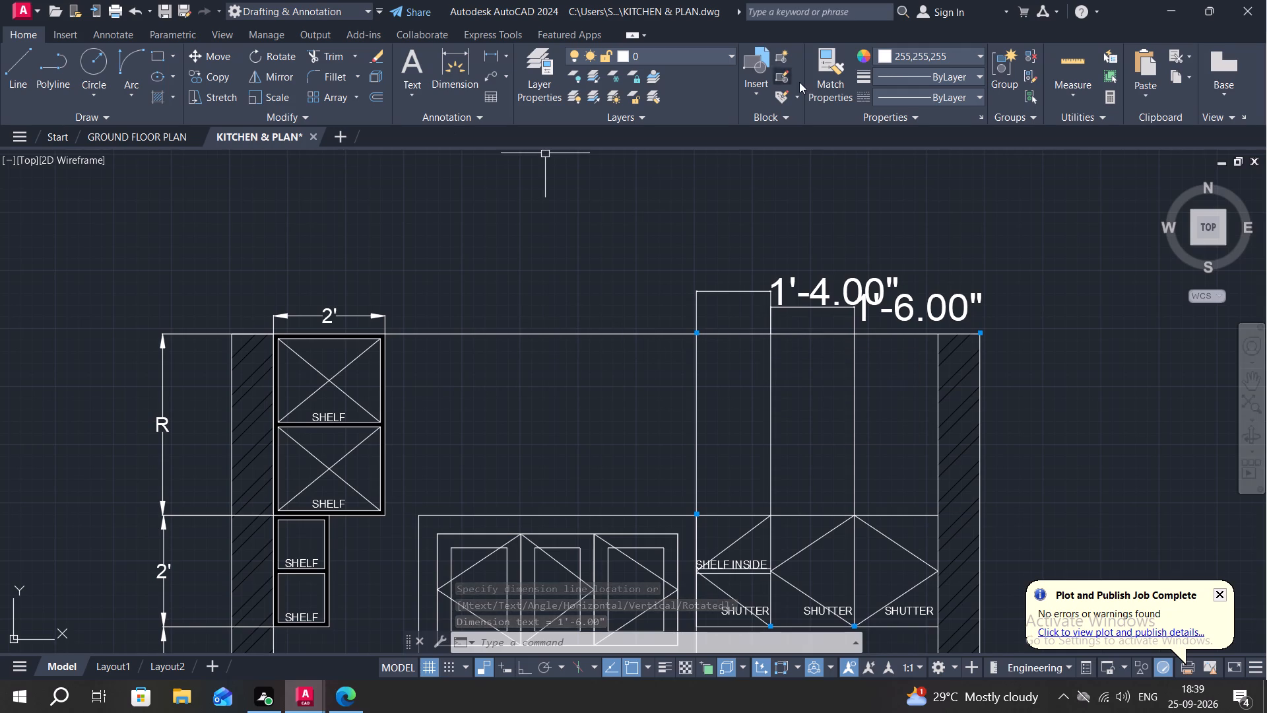
Match the properties of the adjustable shelf unit's width dimension onto the two upper shutter width dimensions.
left_click(826, 63)
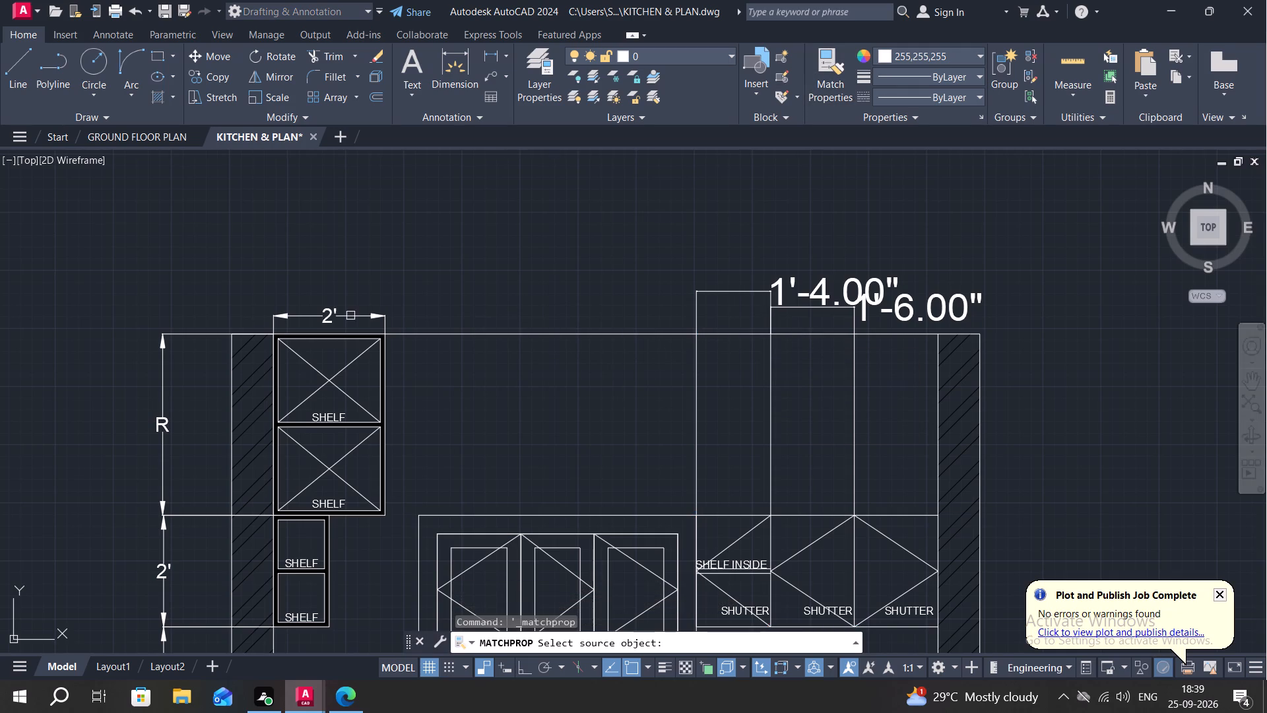
scroll(534, 276, "down", 1)
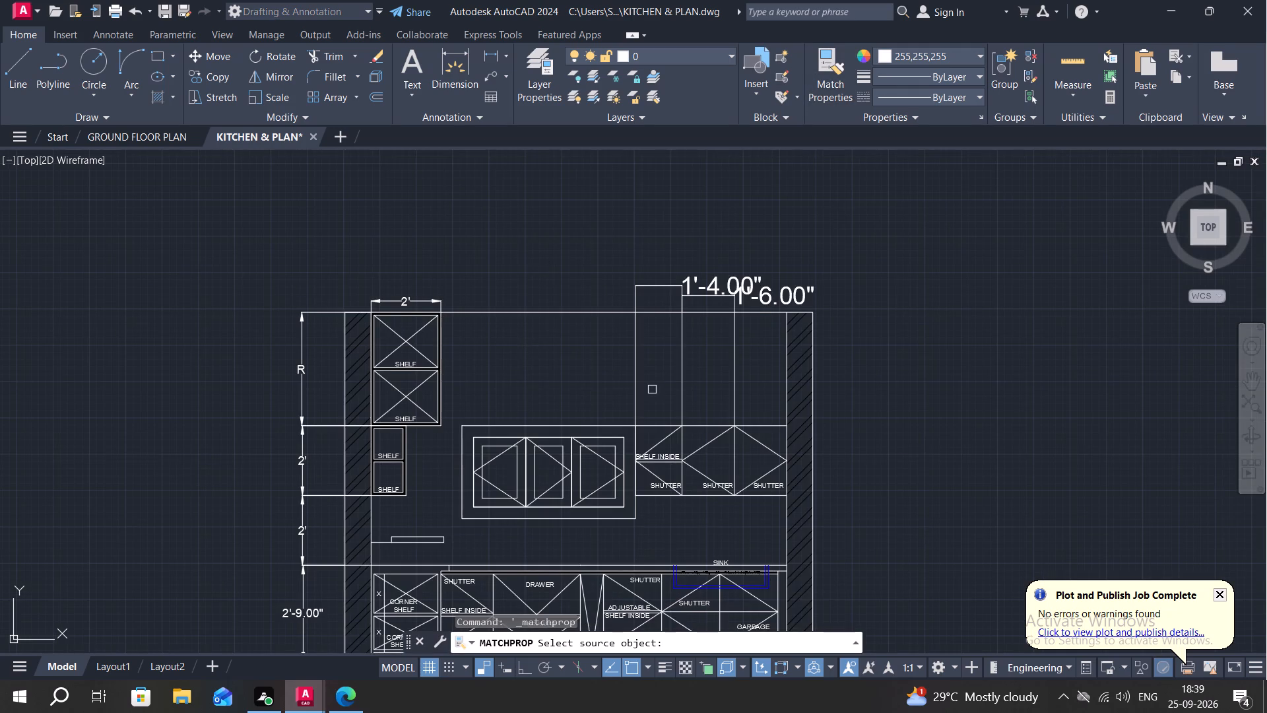
middle_click_drag(637, 366, 587, 105)
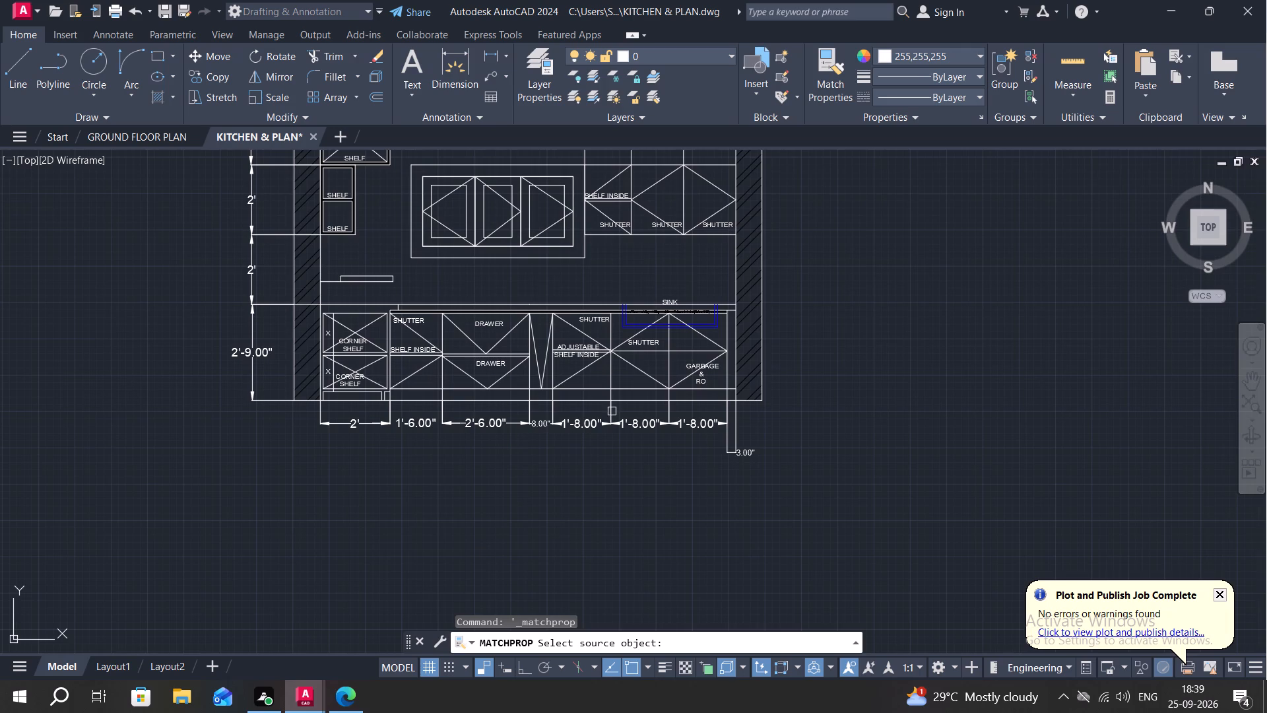
left_click(585, 426)
middle_click_drag(861, 302, 913, 529)
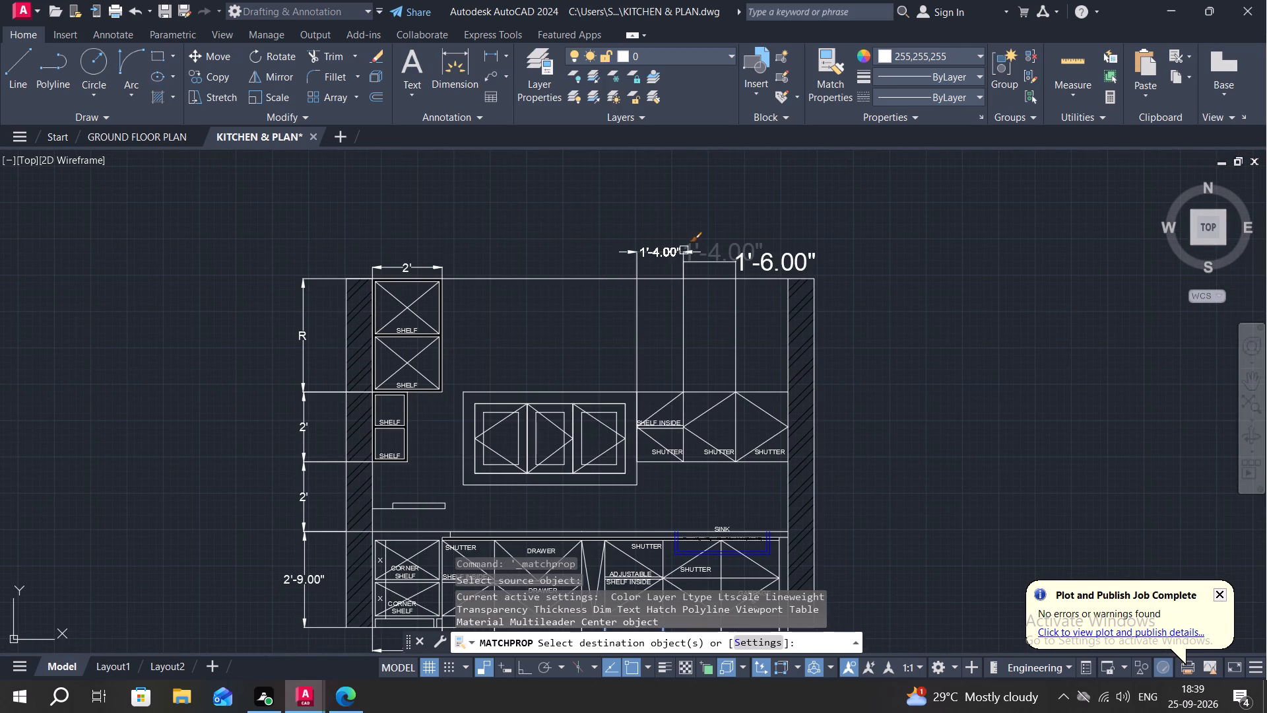
left_click(665, 255)
left_click(754, 260)
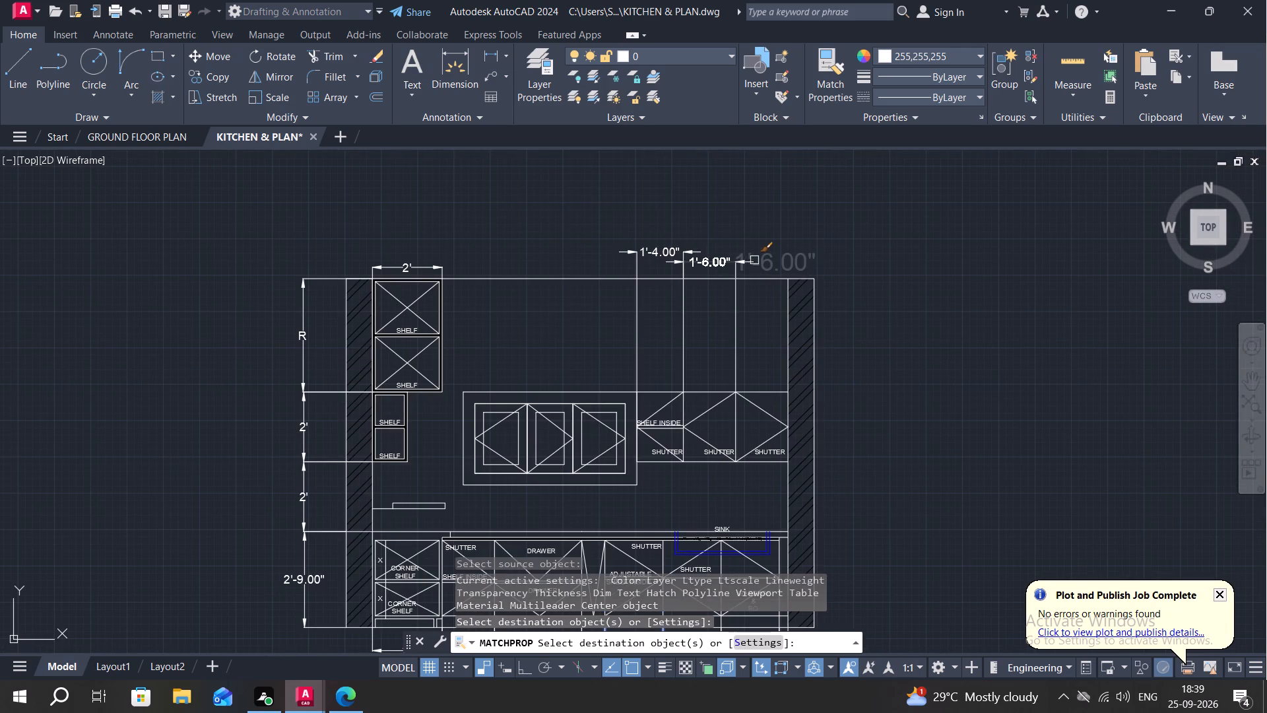
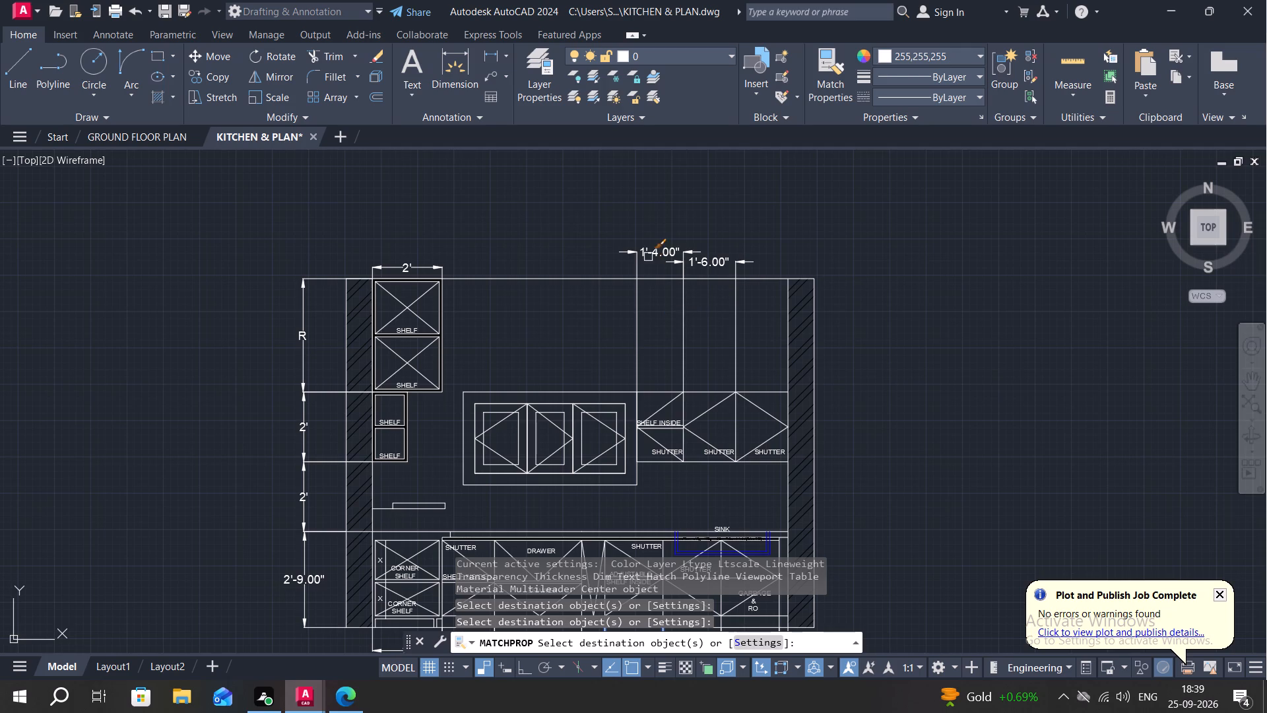
Match the properties of the 8.00" base-cabinet dimension onto the 1'-4.00" and 1'-6.00" dimensions above the upper shutters.
key("Escape")
scroll(627, 310, "down", 3)
scroll(579, 403, "up", 4)
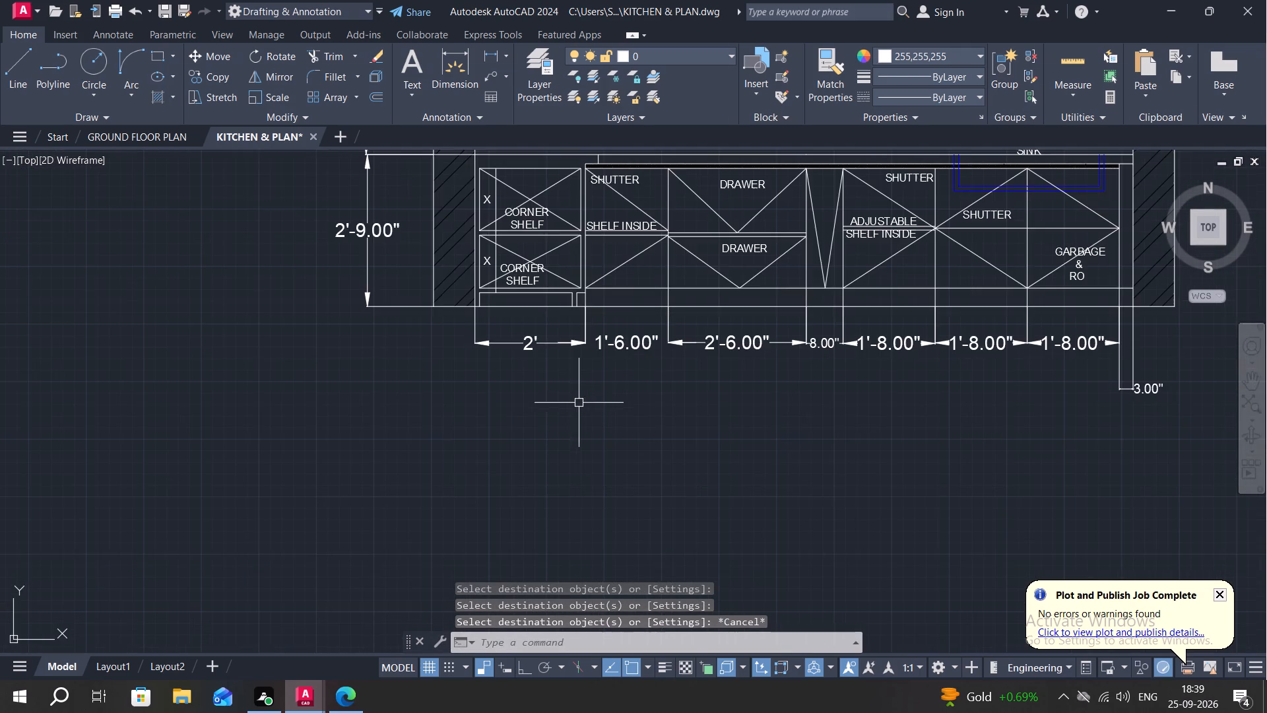
scroll(602, 360, "up", 1)
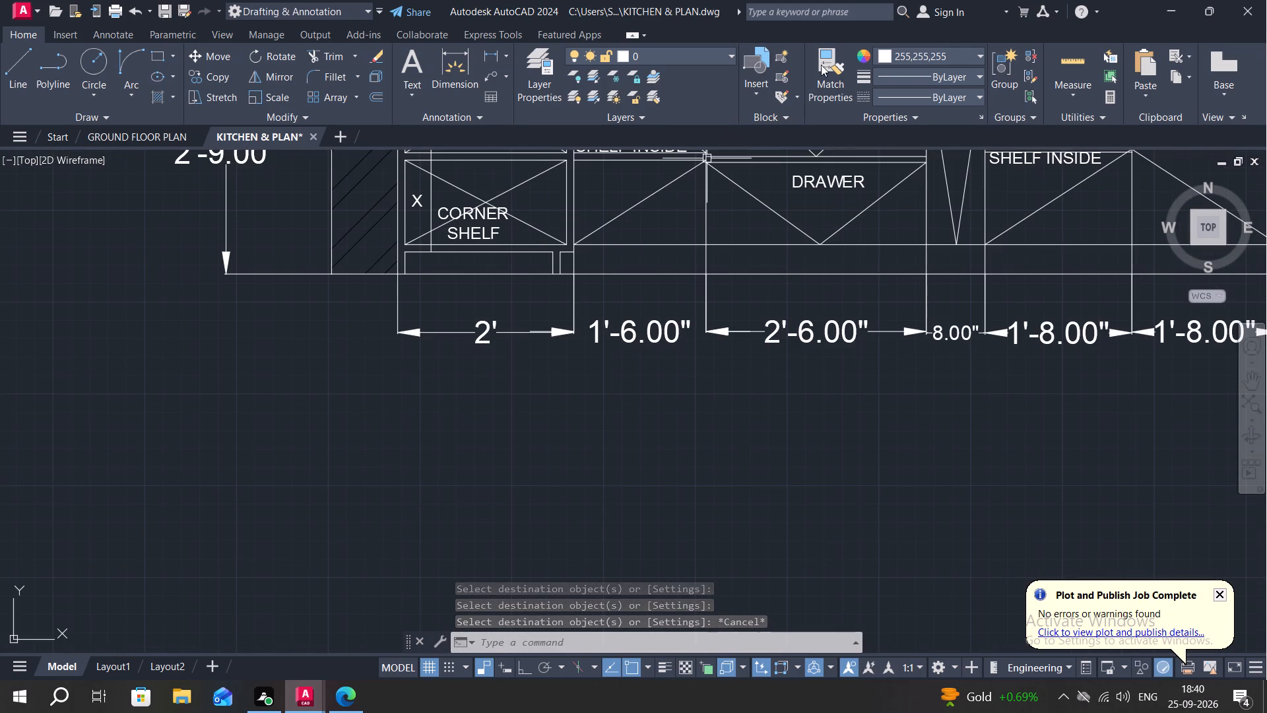
left_click(837, 67)
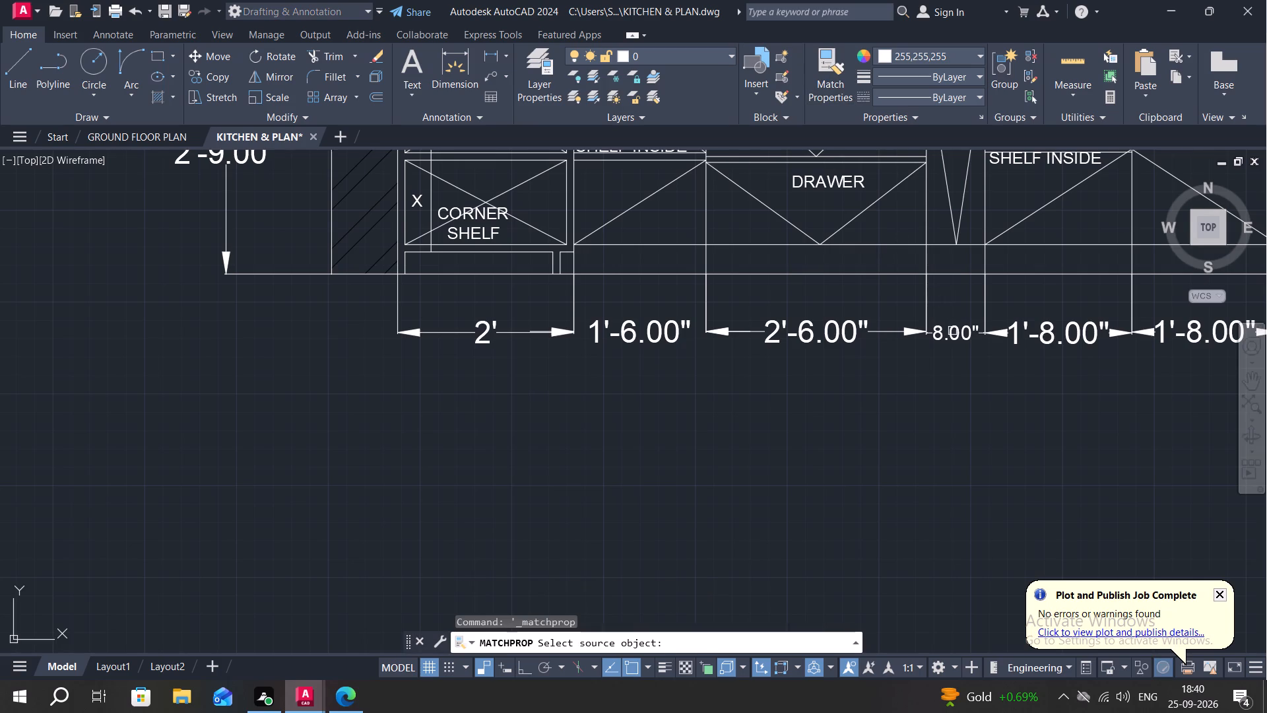
left_click(952, 331)
scroll(893, 386, "down", 3)
middle_click_drag(854, 425, 687, 576)
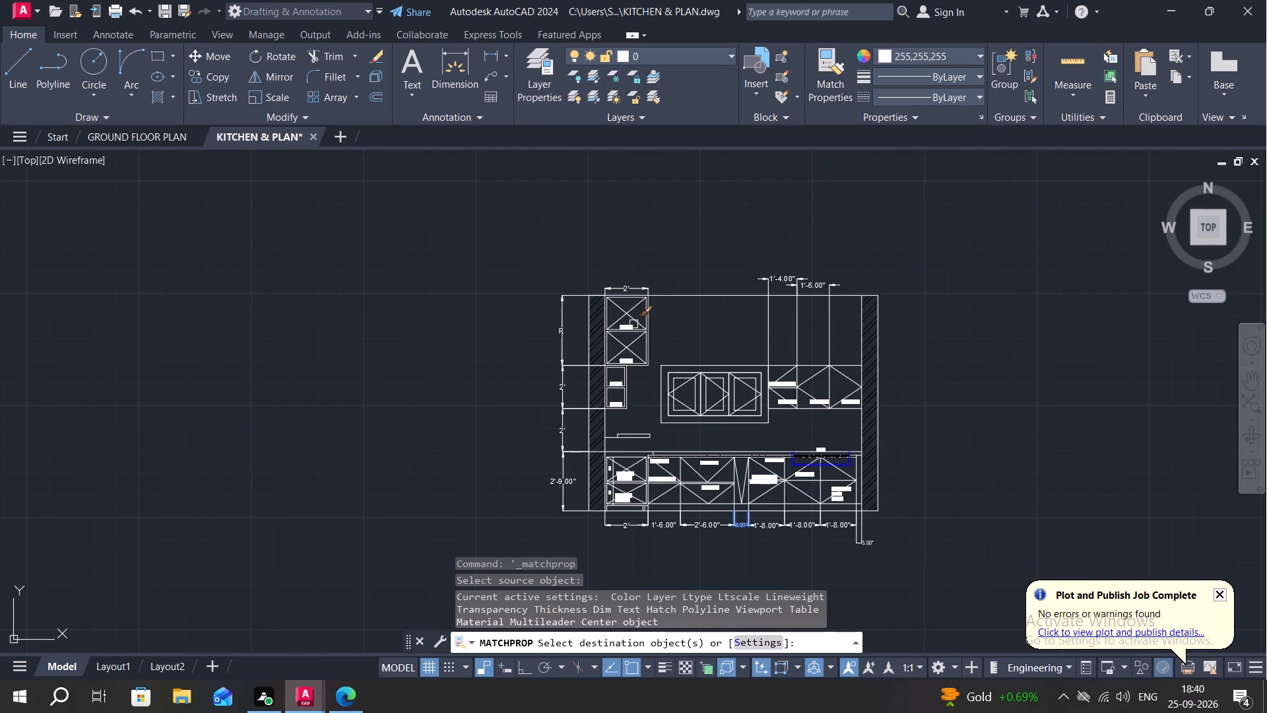
scroll(788, 262, "up", 2)
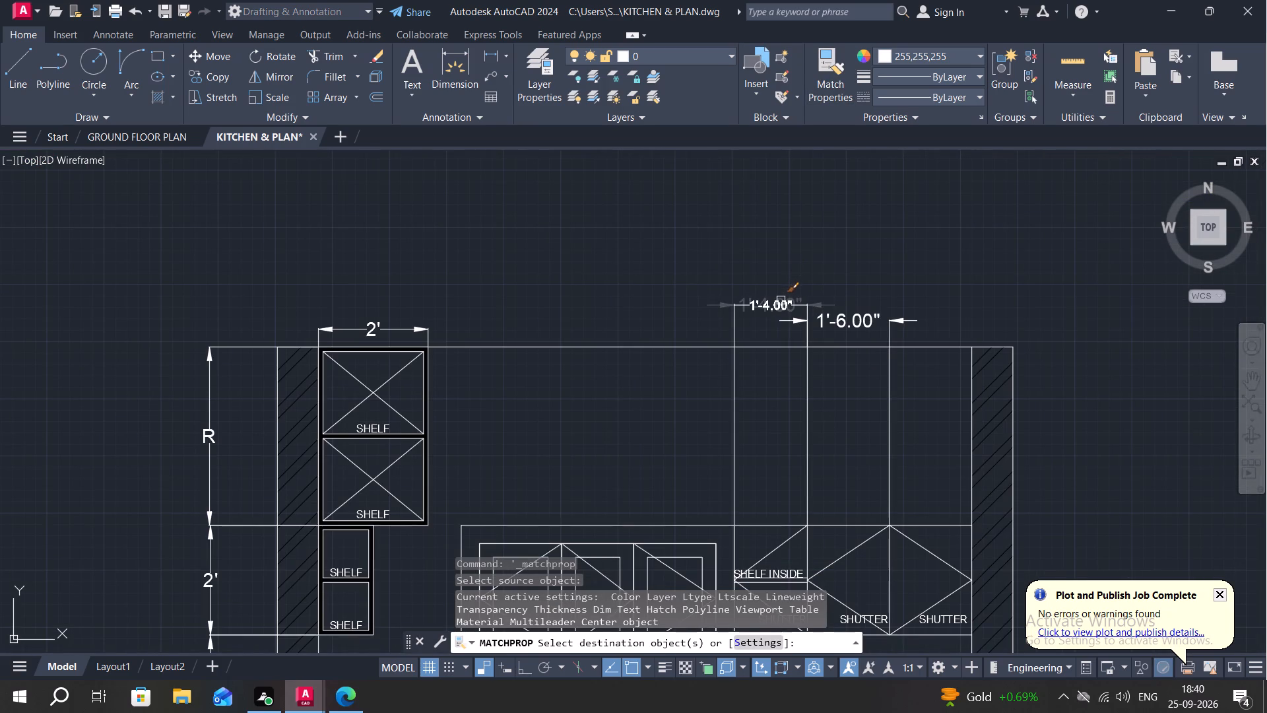
left_click(781, 300)
left_click(847, 317)
scroll(841, 324, "up", 1)
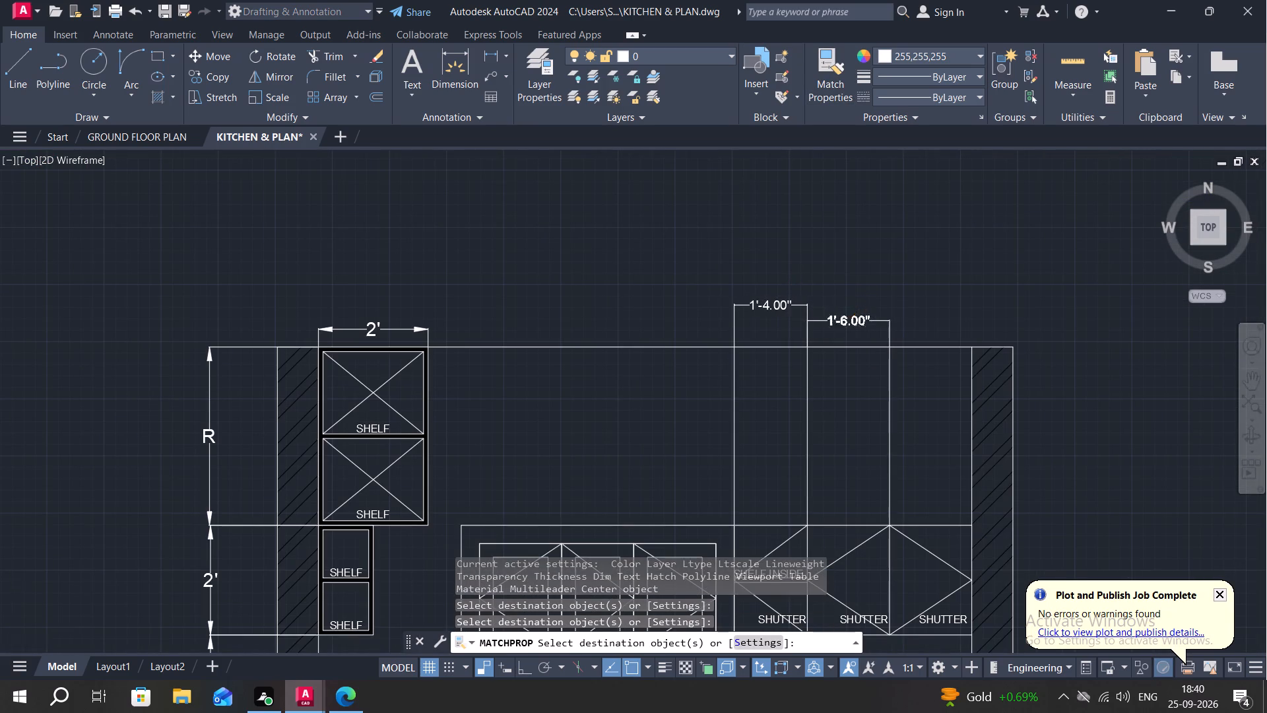
scroll(841, 324, "up", 3)
key("Escape")
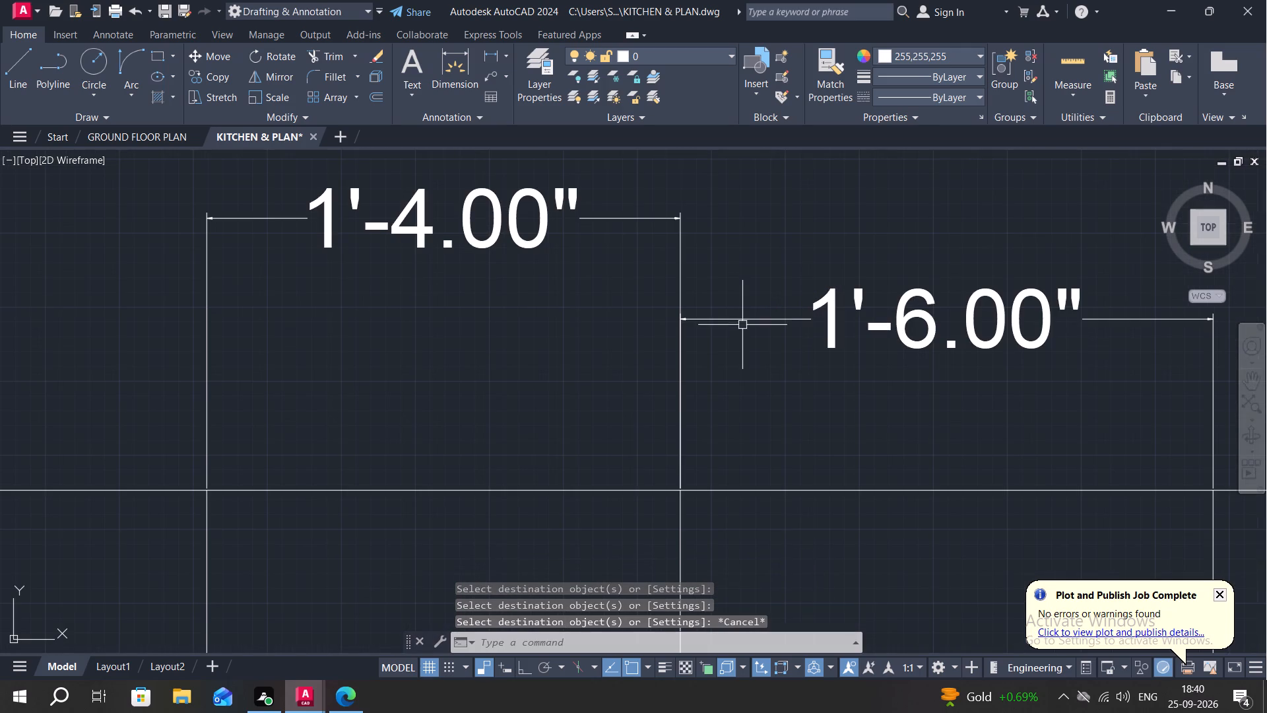
Set the arrow size of the 1'-6.00" dimension above the upper shutters to 2".
left_click(753, 318)
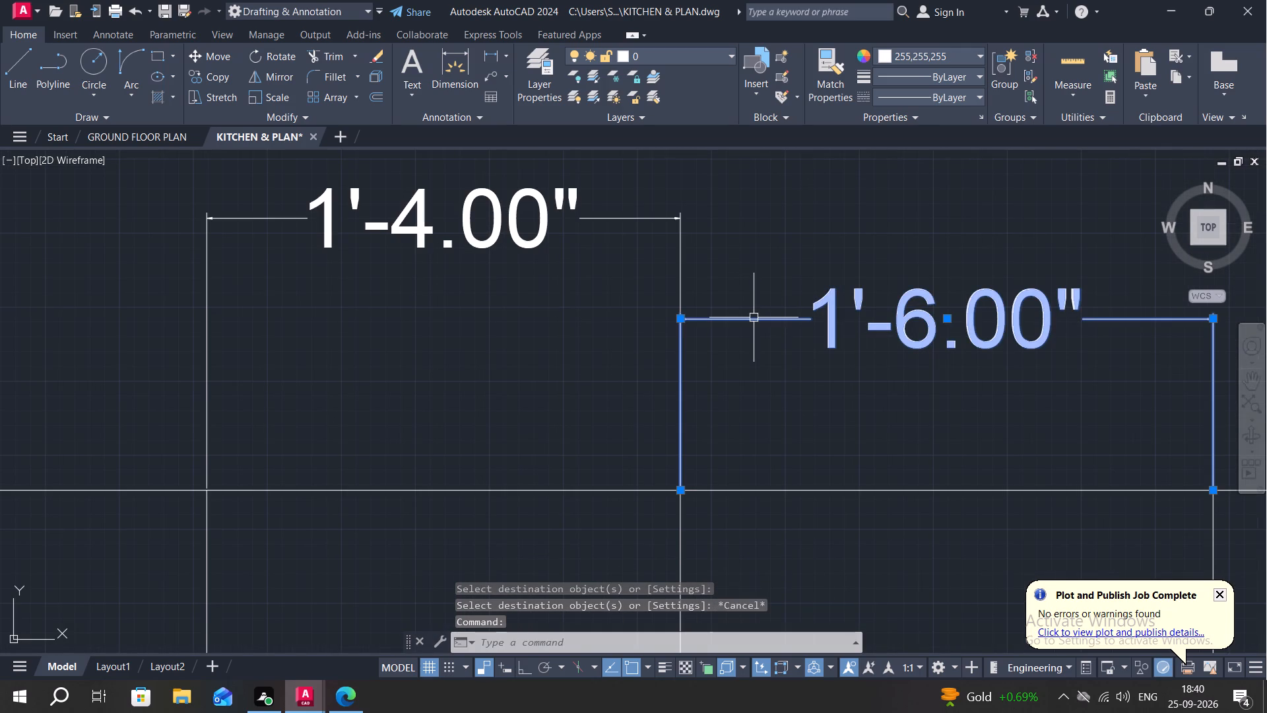
key("p")
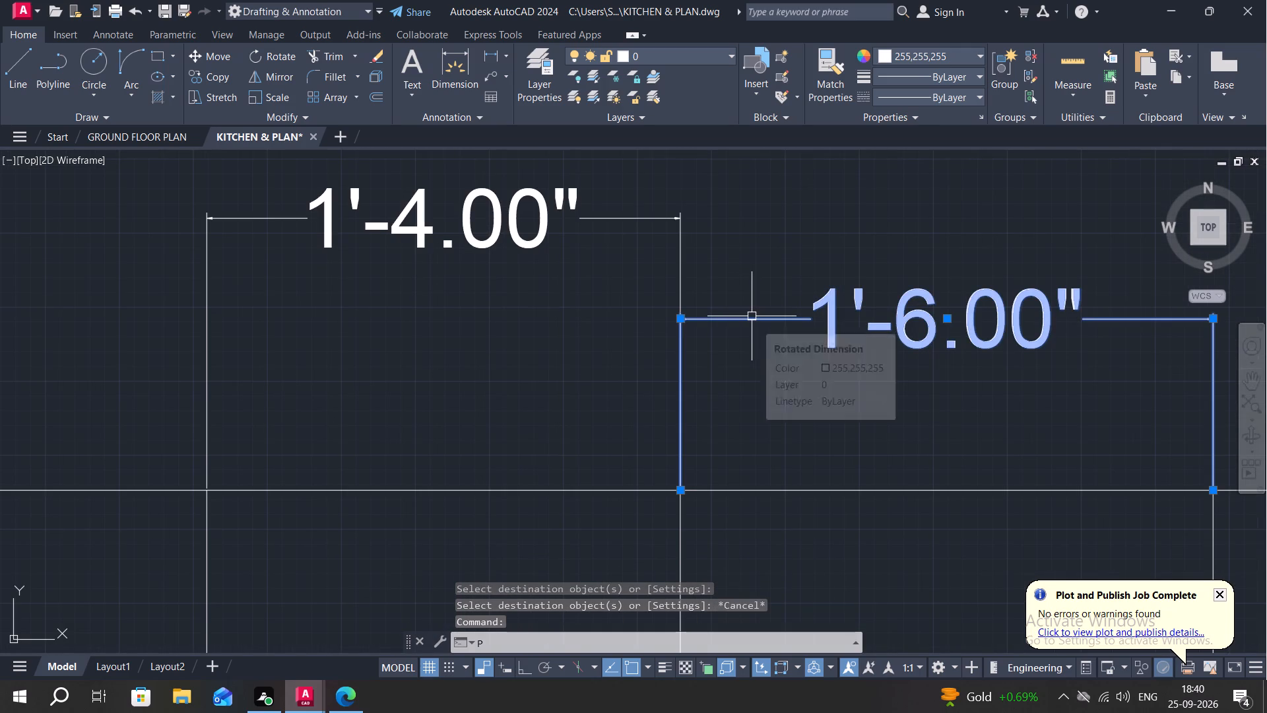
key("r")
key("Return")
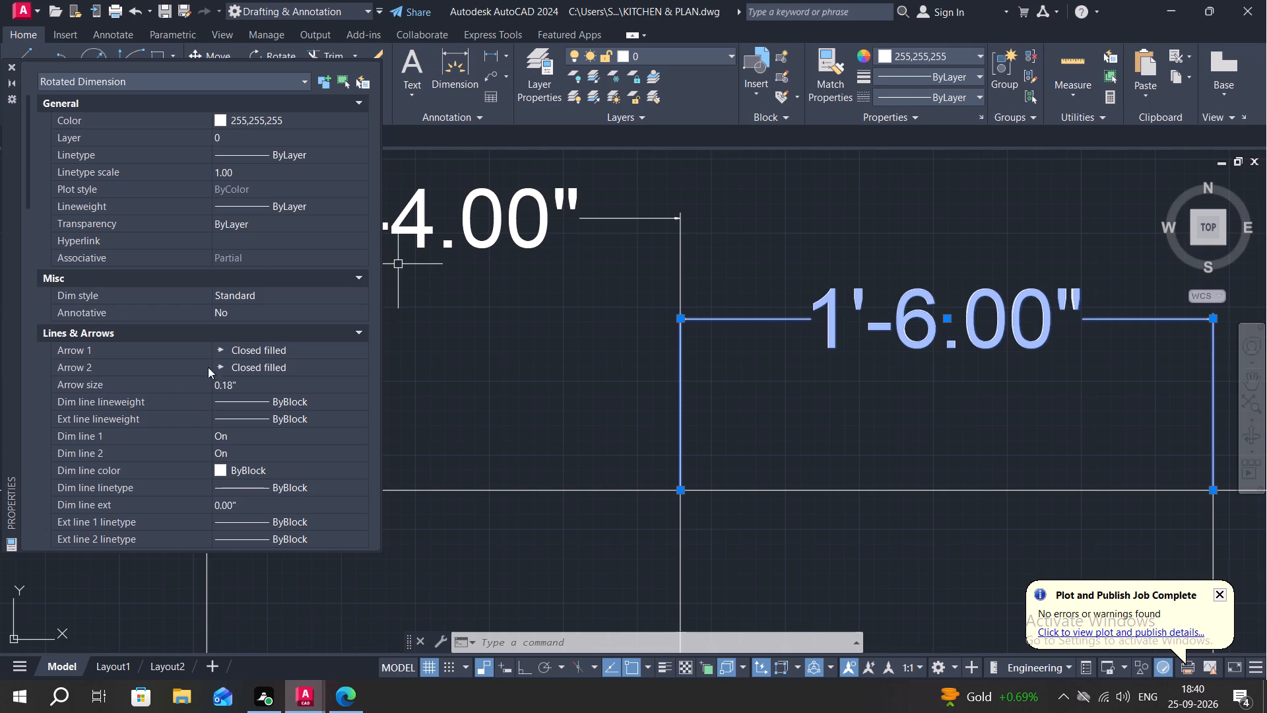
left_click(244, 382)
key("BackSpace")
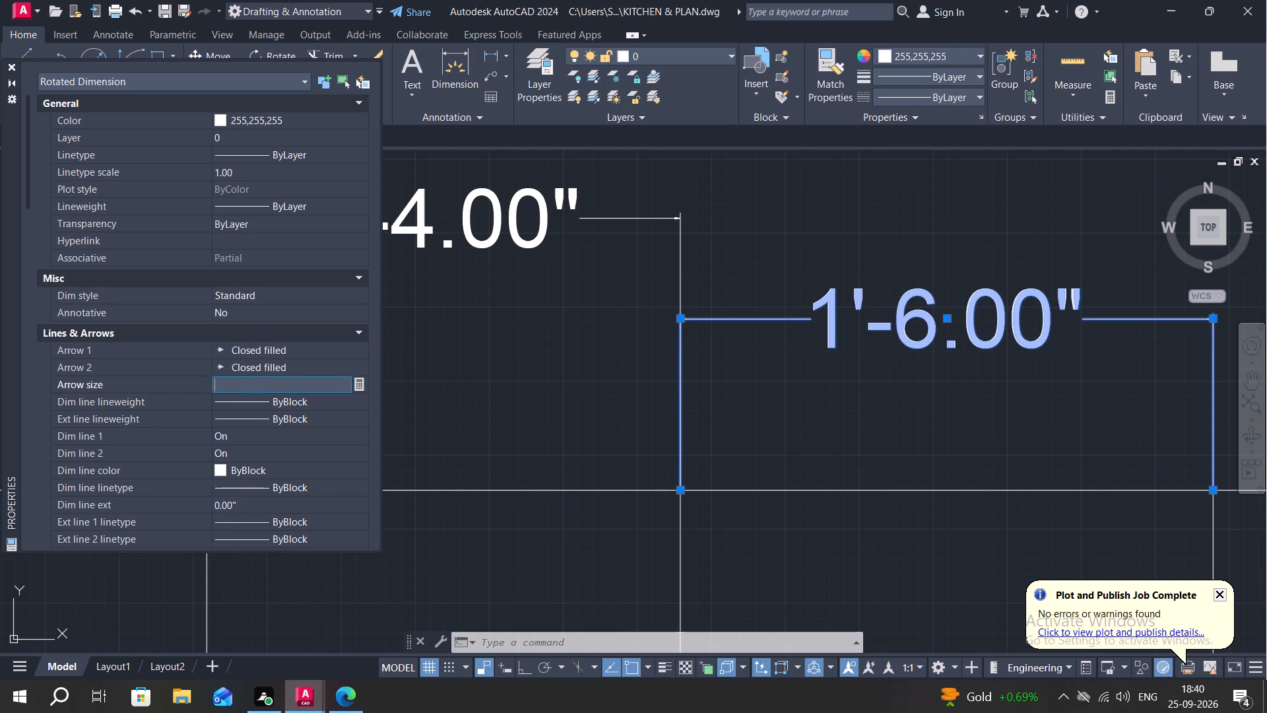
key("2")
key("shift+quotedbl")
key("Return")
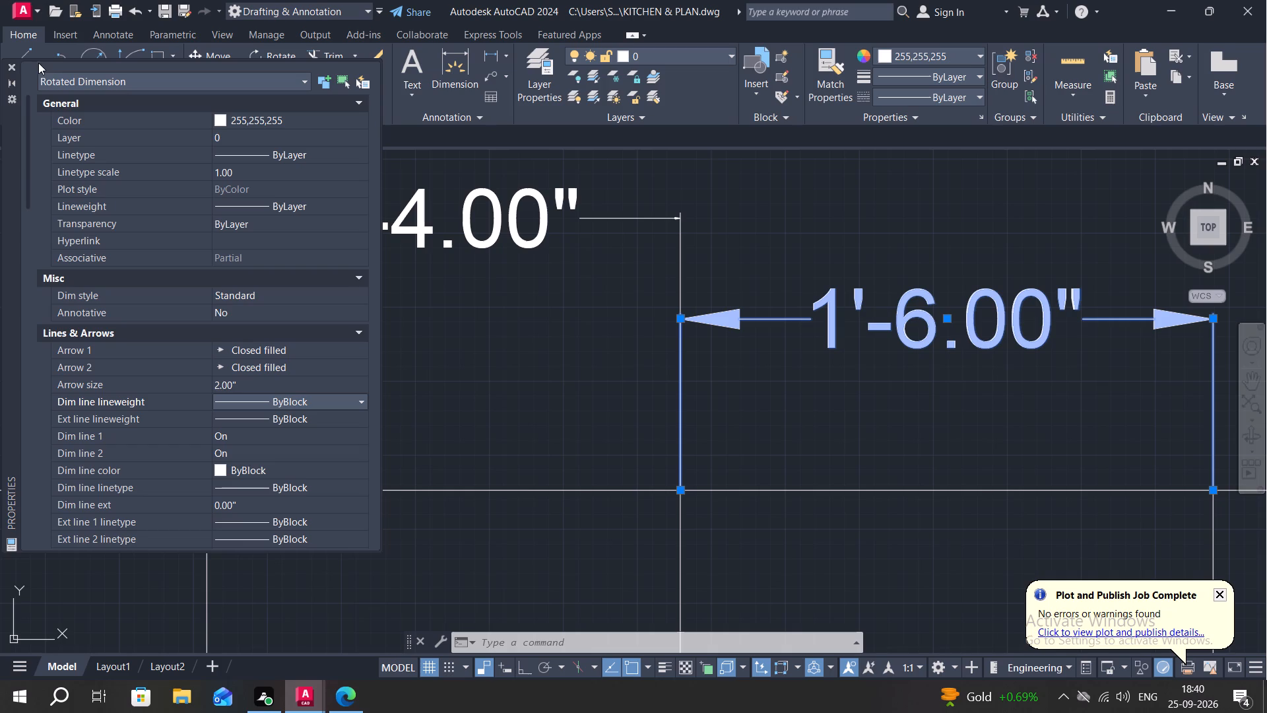
left_click(9, 64)
Add a linear dimension from the 1'-6.00" dimension's outer end to the hatched wall, in line with that dimension.
scroll(565, 405, "down", 2)
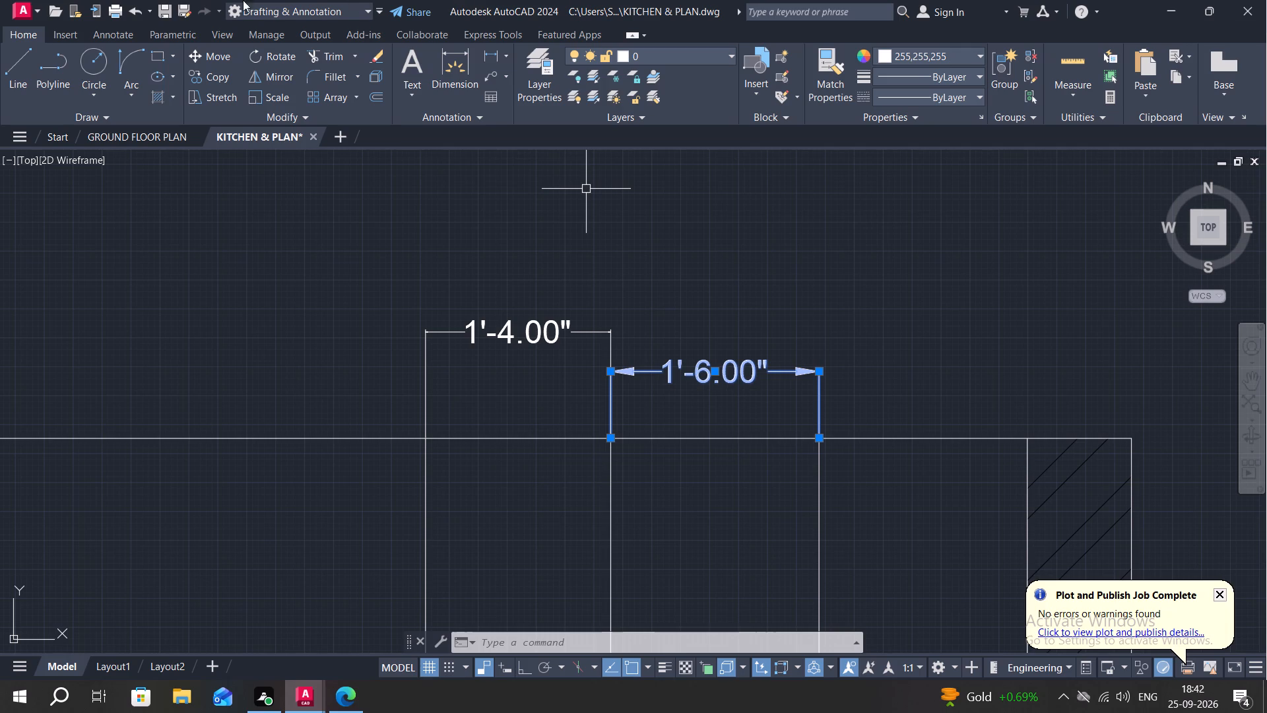
left_click(496, 50)
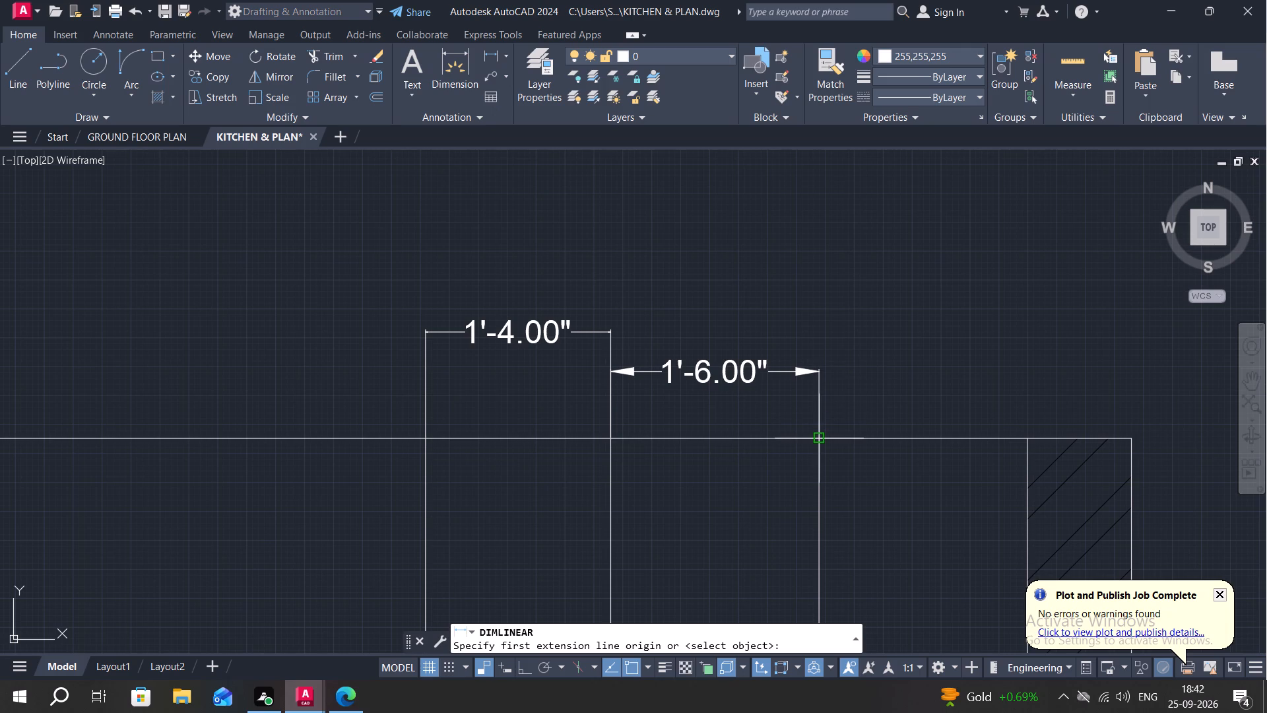
left_click(816, 434)
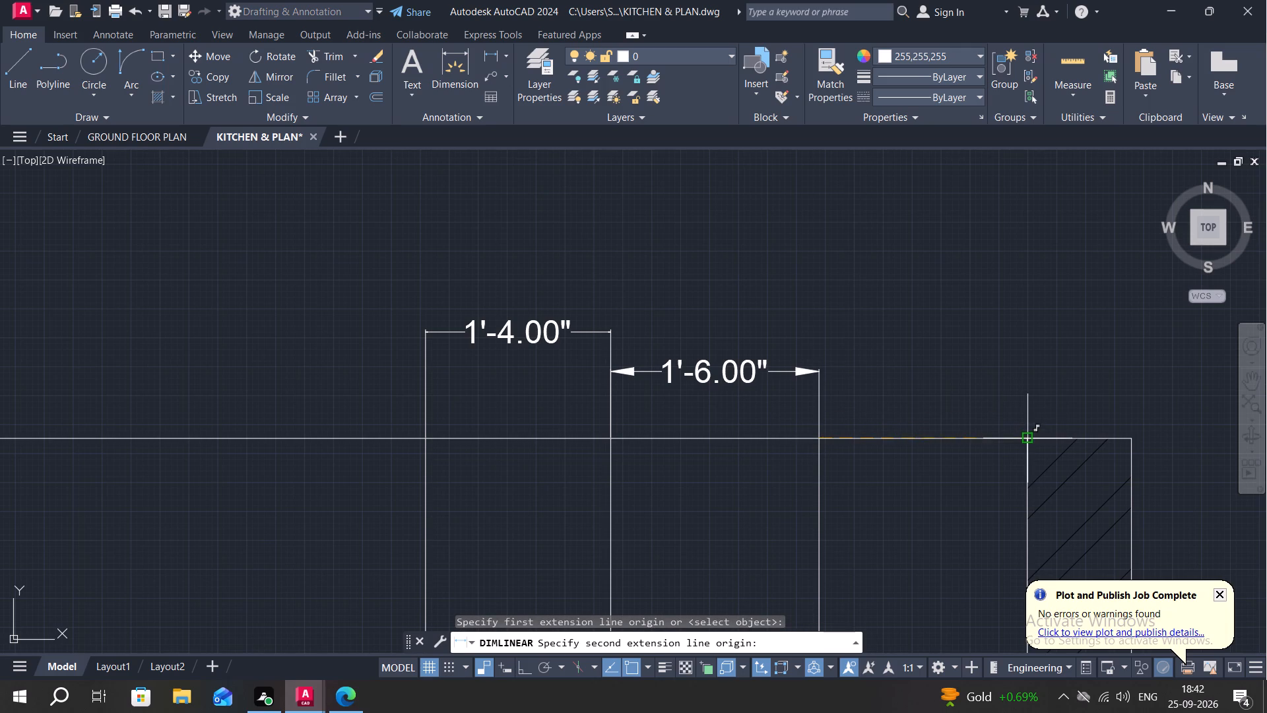
left_click(1029, 443)
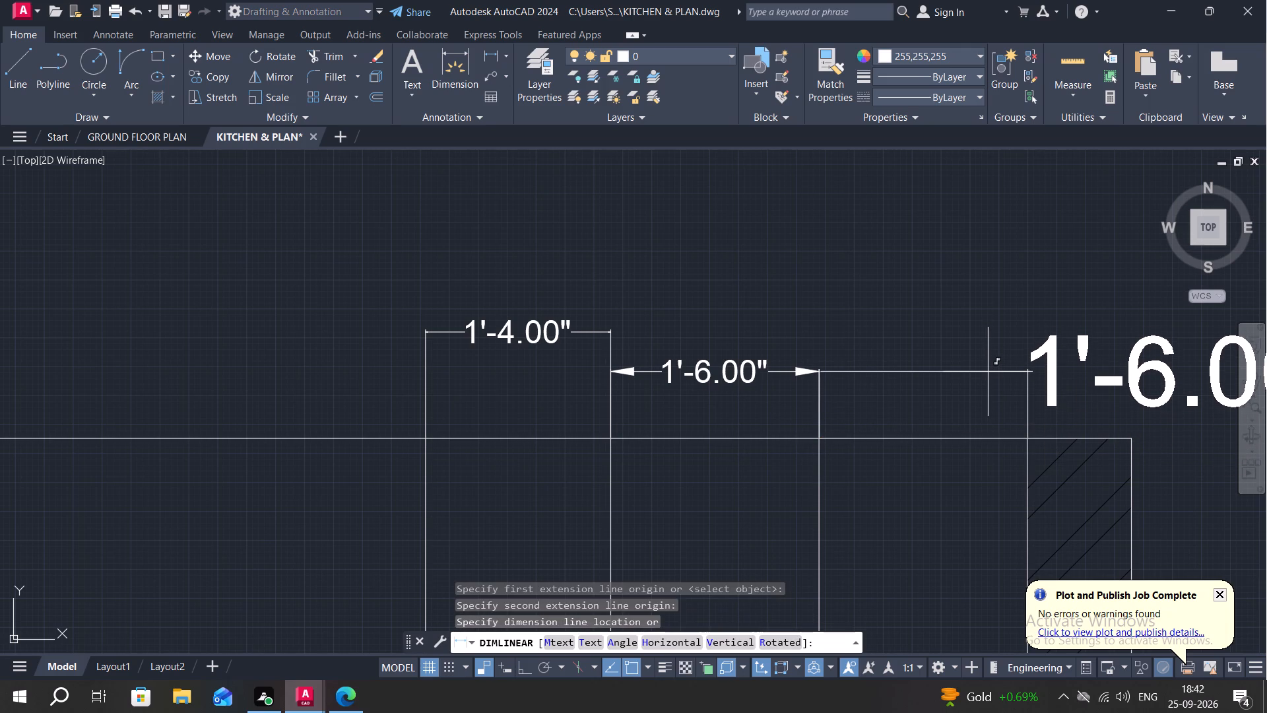
left_click(988, 372)
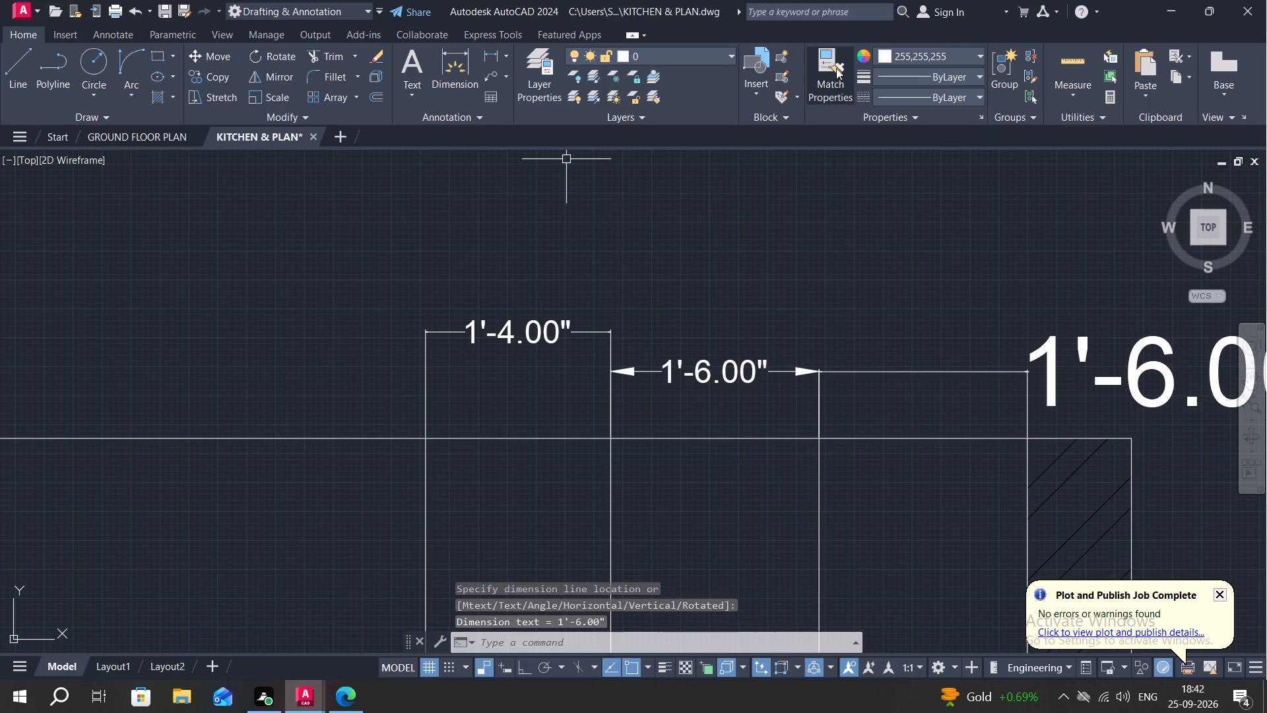
Match the properties of the 1'-6.00" dimension with 2" arrows onto the 1'-4.00" dimension and the new dimension beside the wall.
left_click(836, 68)
left_click(714, 370)
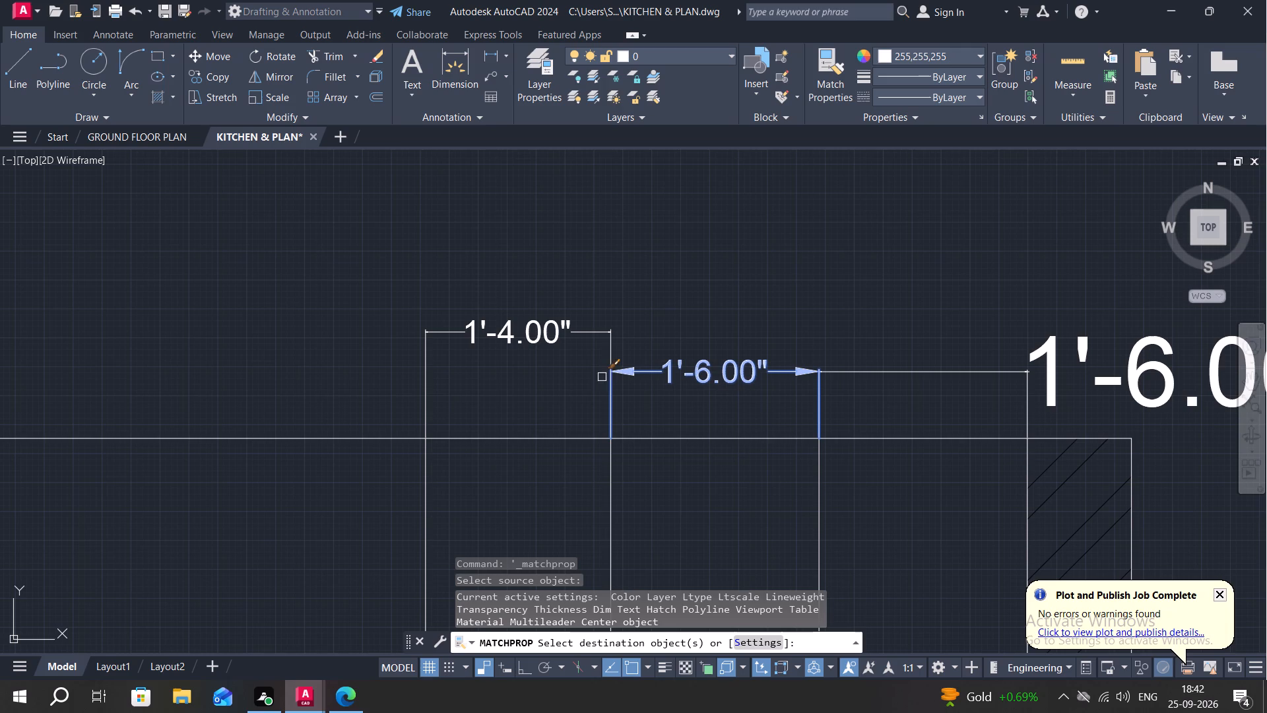
left_click(591, 333)
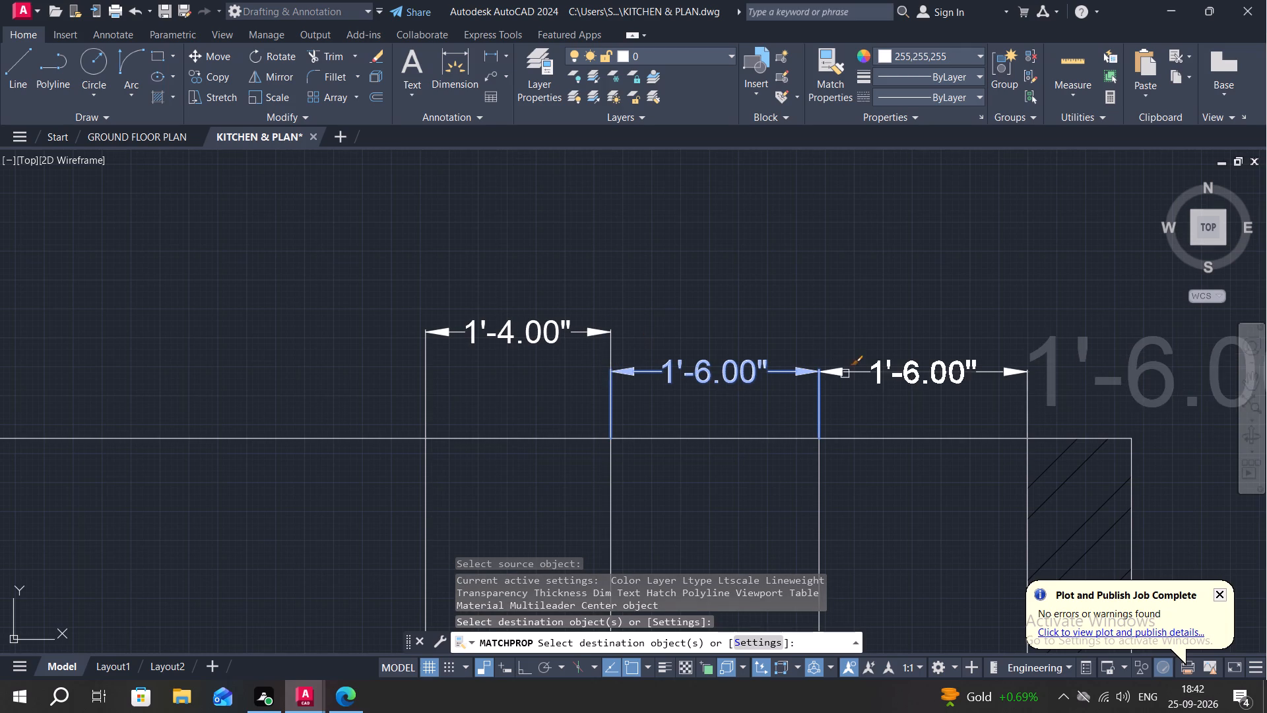
left_click(845, 374)
Draw a rectangle down from the elevation's top line, starting where it meets the outer extension line of the 1'-4.00" dimension.
scroll(802, 319, "down", 1)
middle_click_drag(792, 320, 880, 275)
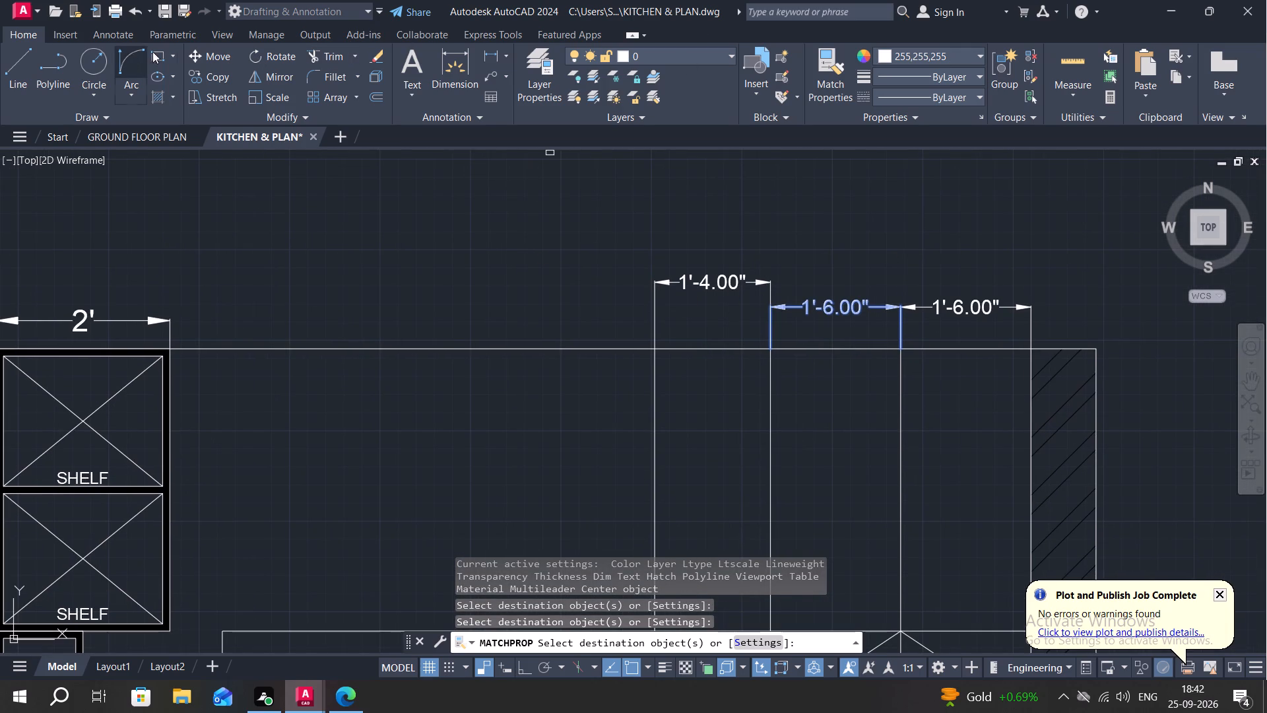
left_click(172, 53)
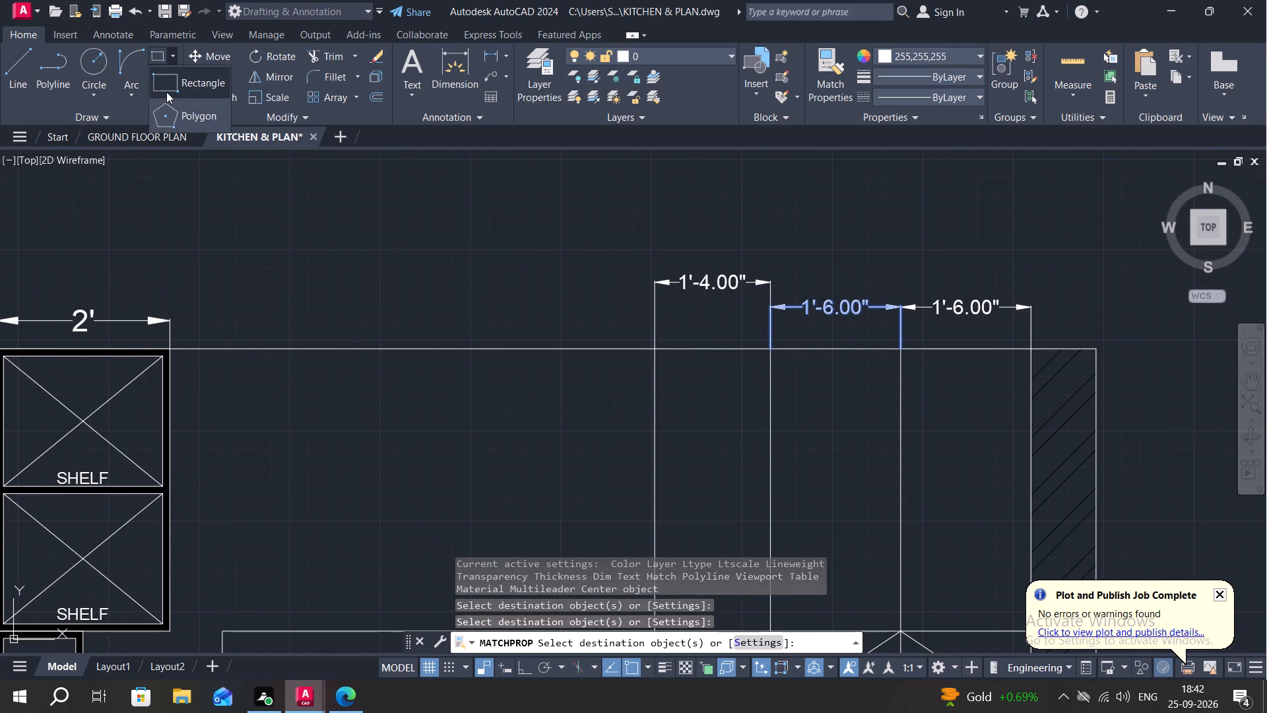
left_click(166, 88)
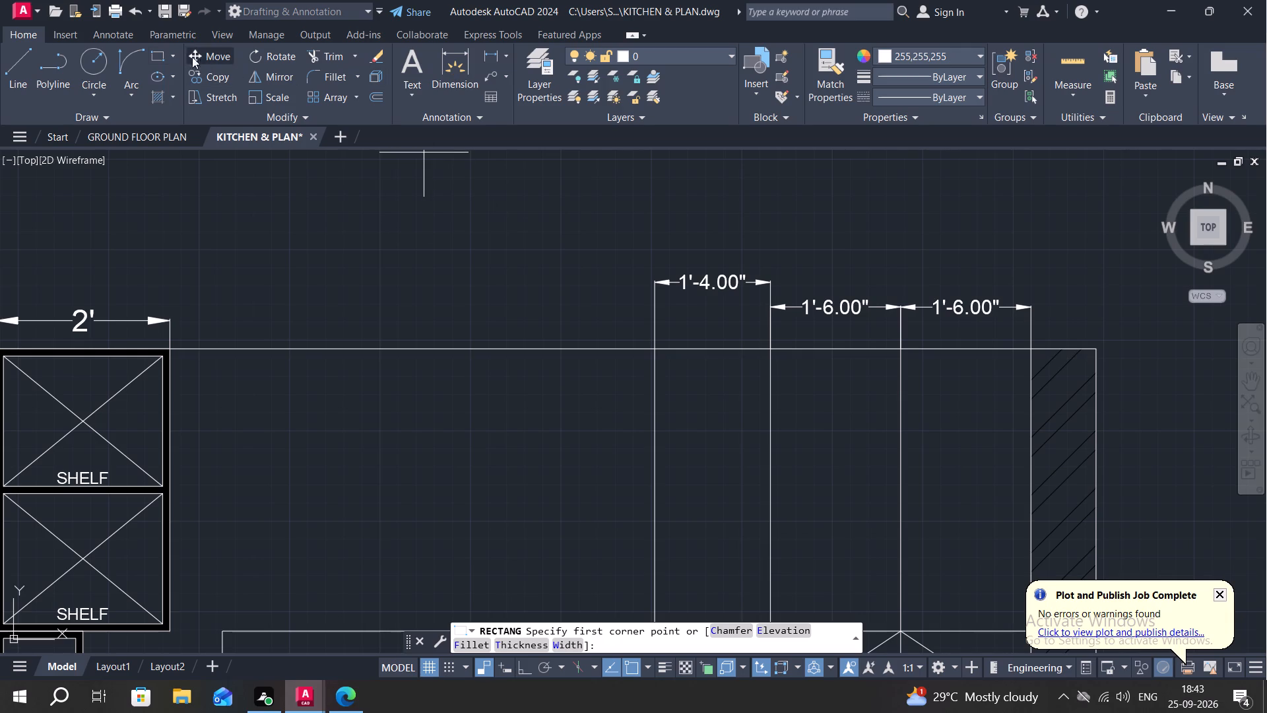
left_click(175, 52)
left_click(170, 55)
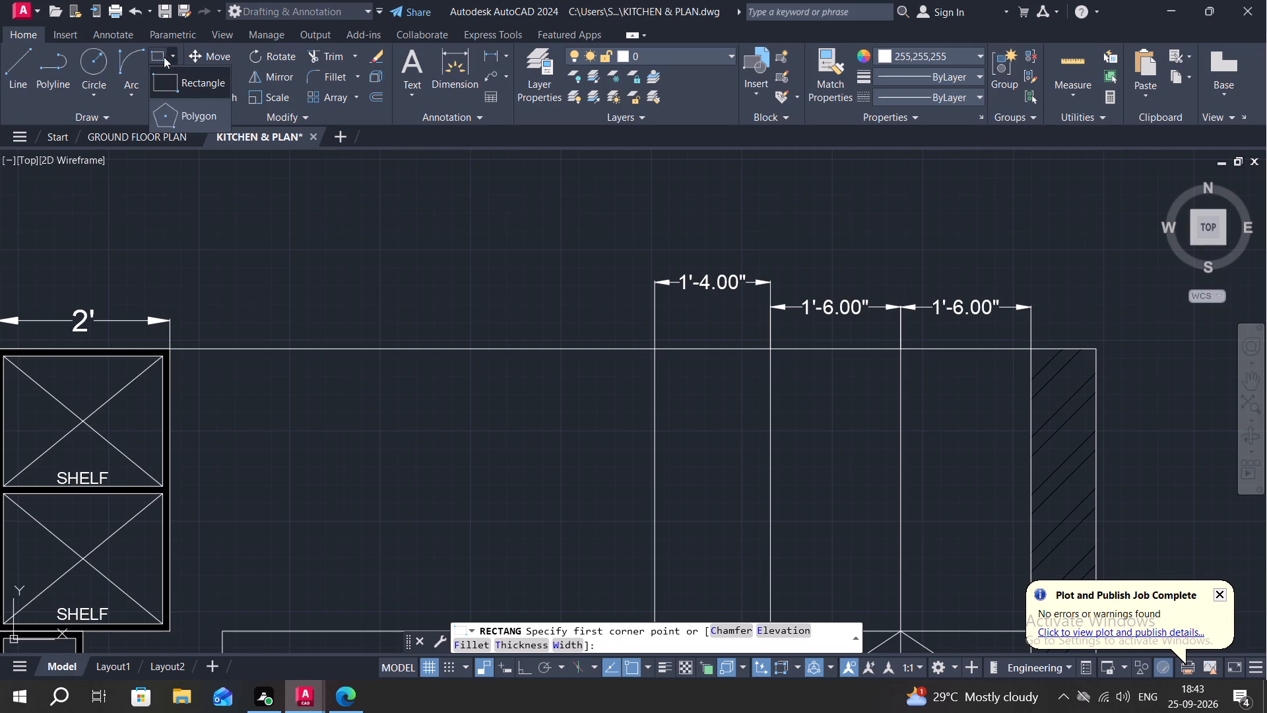
left_click(174, 80)
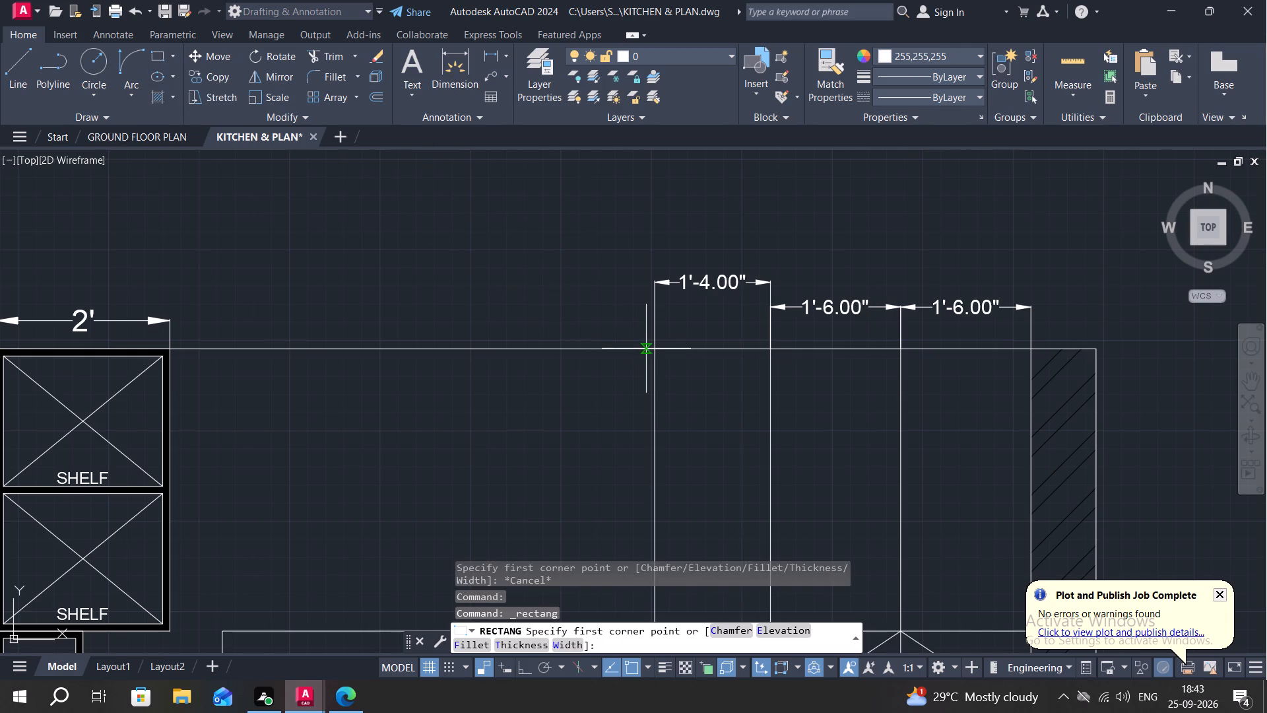
left_click(650, 349)
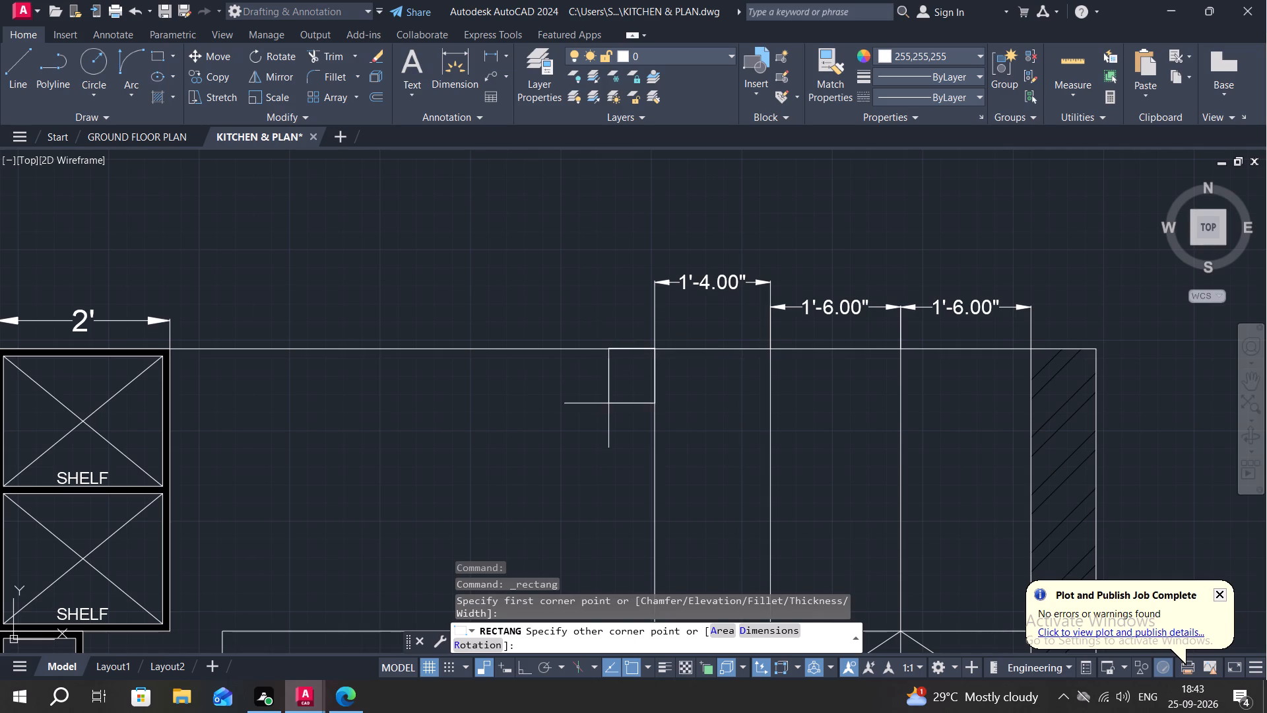
left_click(587, 471)
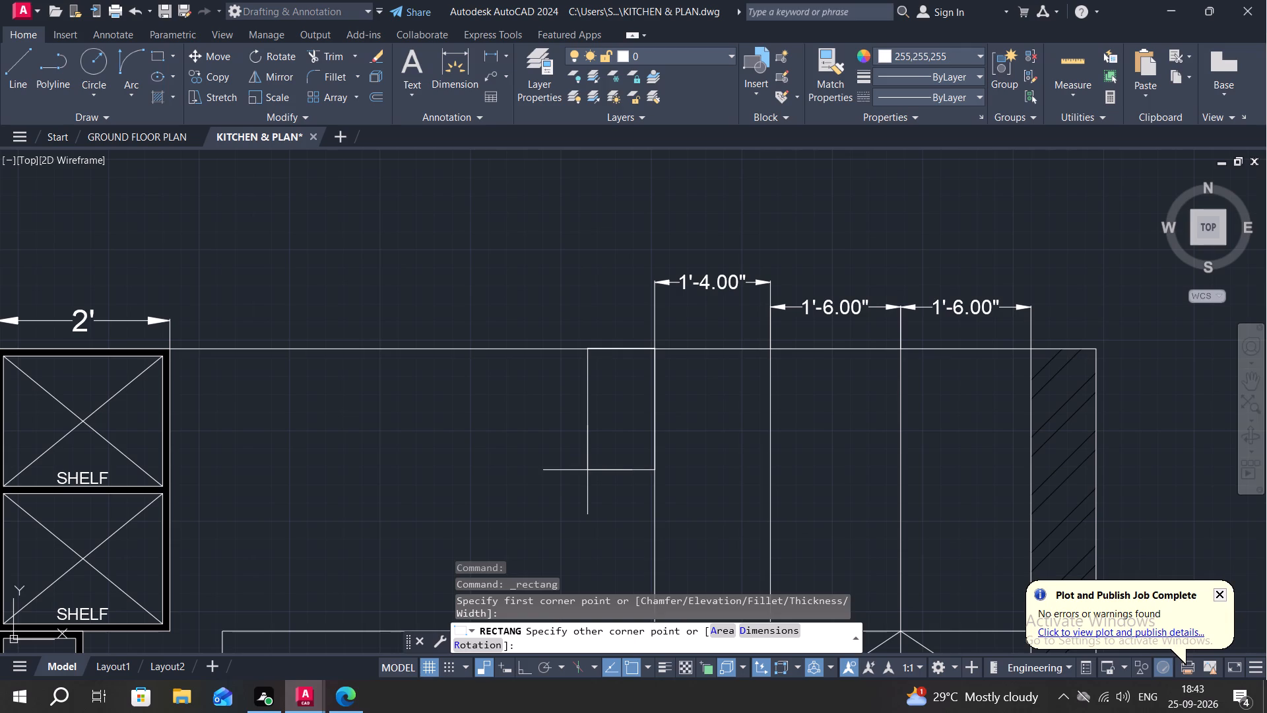
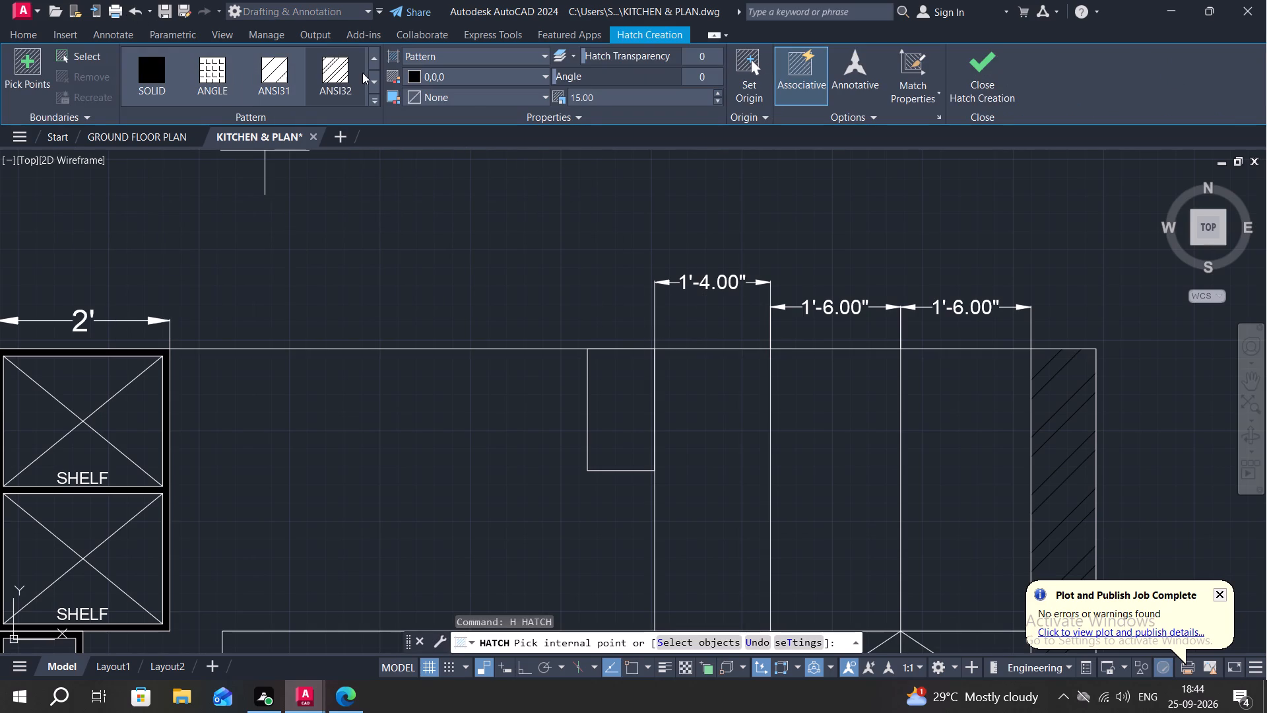
Hatch the inside of the small rectangle below the elevation's top line with the ANSI32 pattern at scale 15.
left_click(335, 70)
left_click(633, 423)
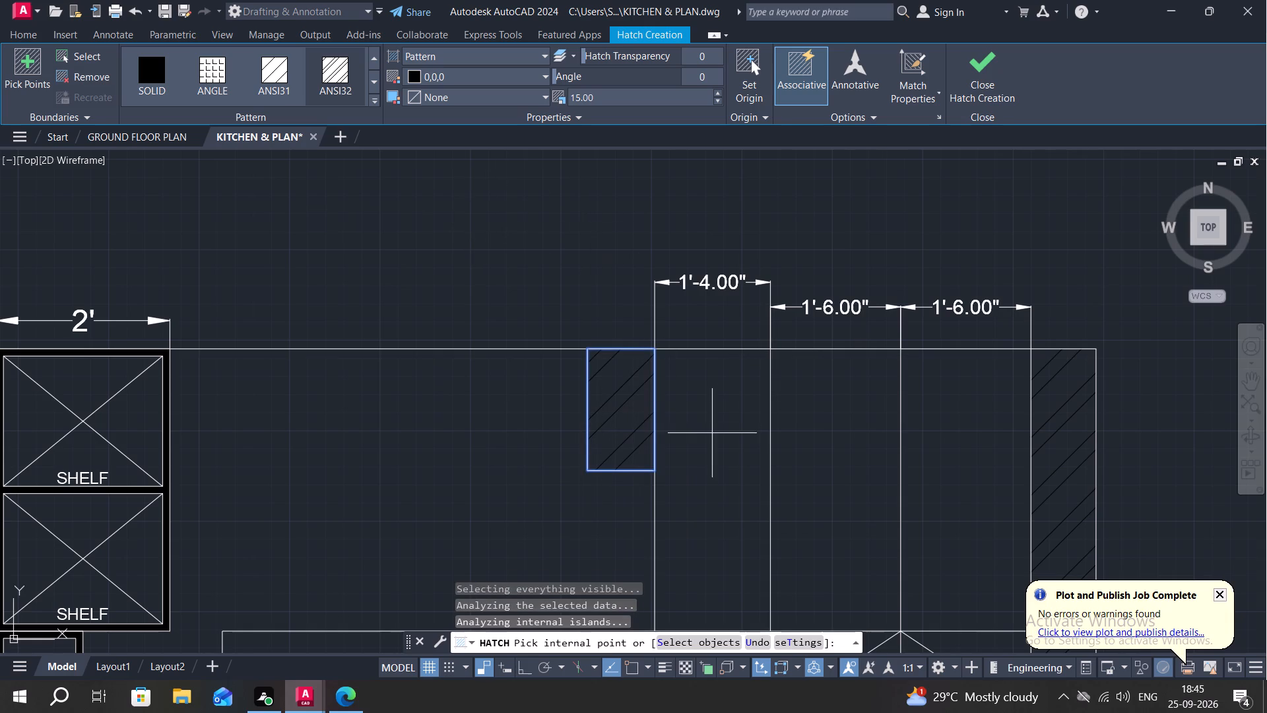
scroll(715, 426, "down", 3)
middle_click_drag(678, 421, 630, 333)
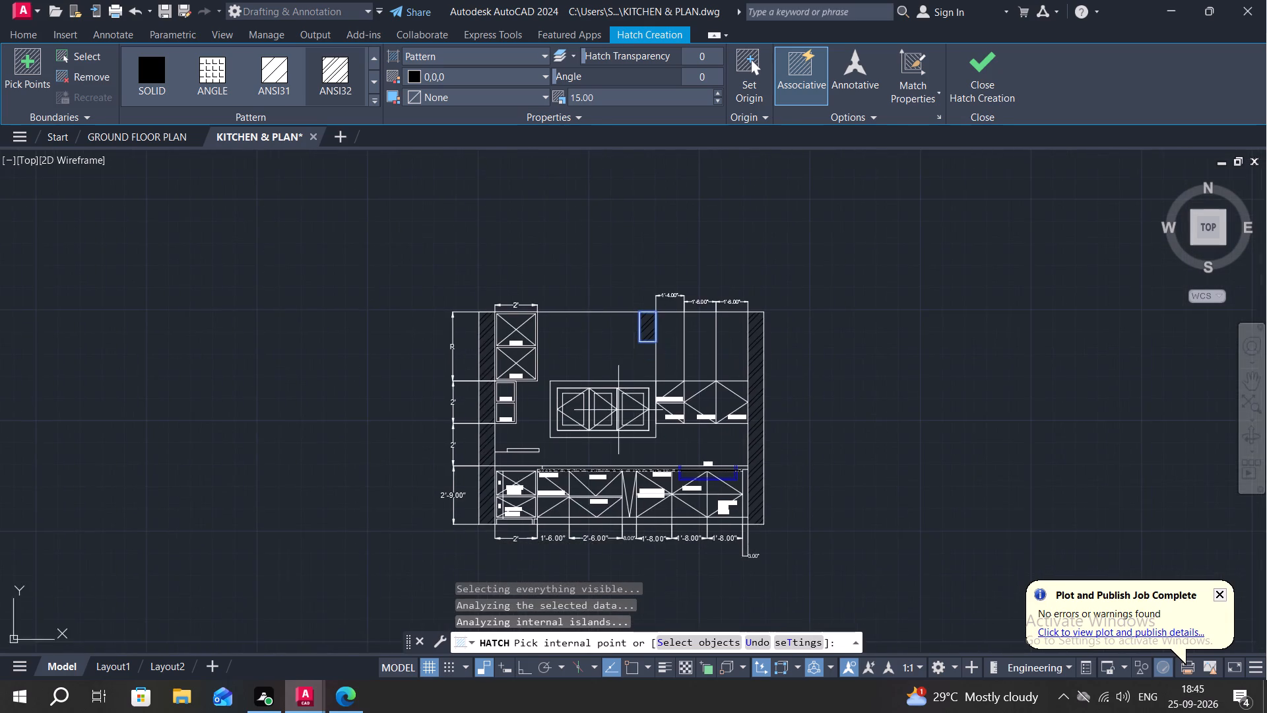
scroll(616, 411, "down", 2)
middle_click_drag(916, 424, 668, 430)
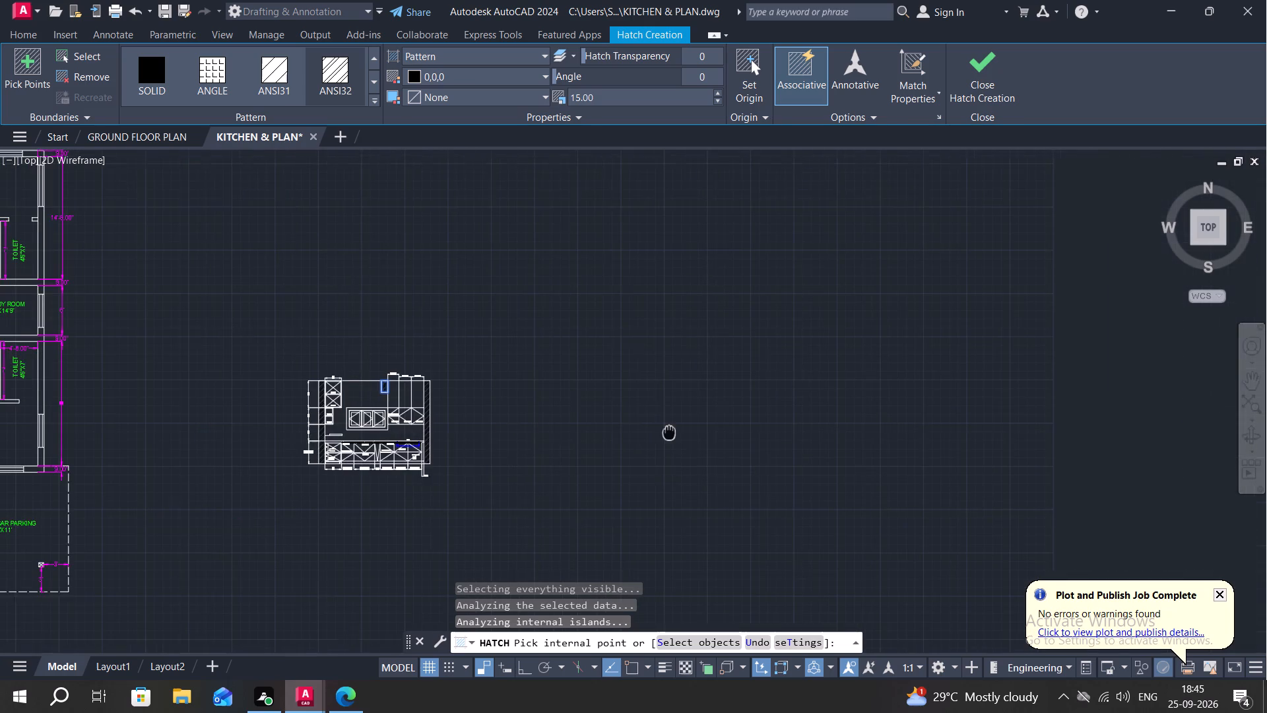
scroll(546, 423, "up", 4)
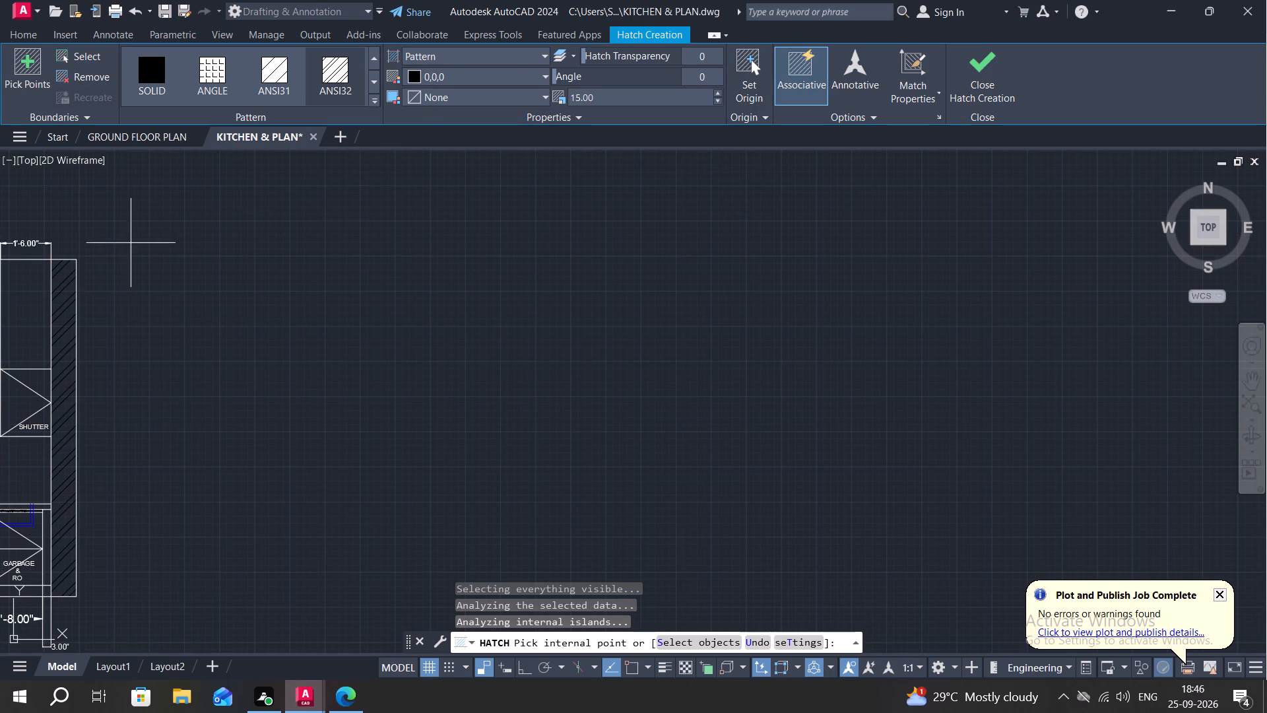
middle_click_drag(176, 253, 882, 395)
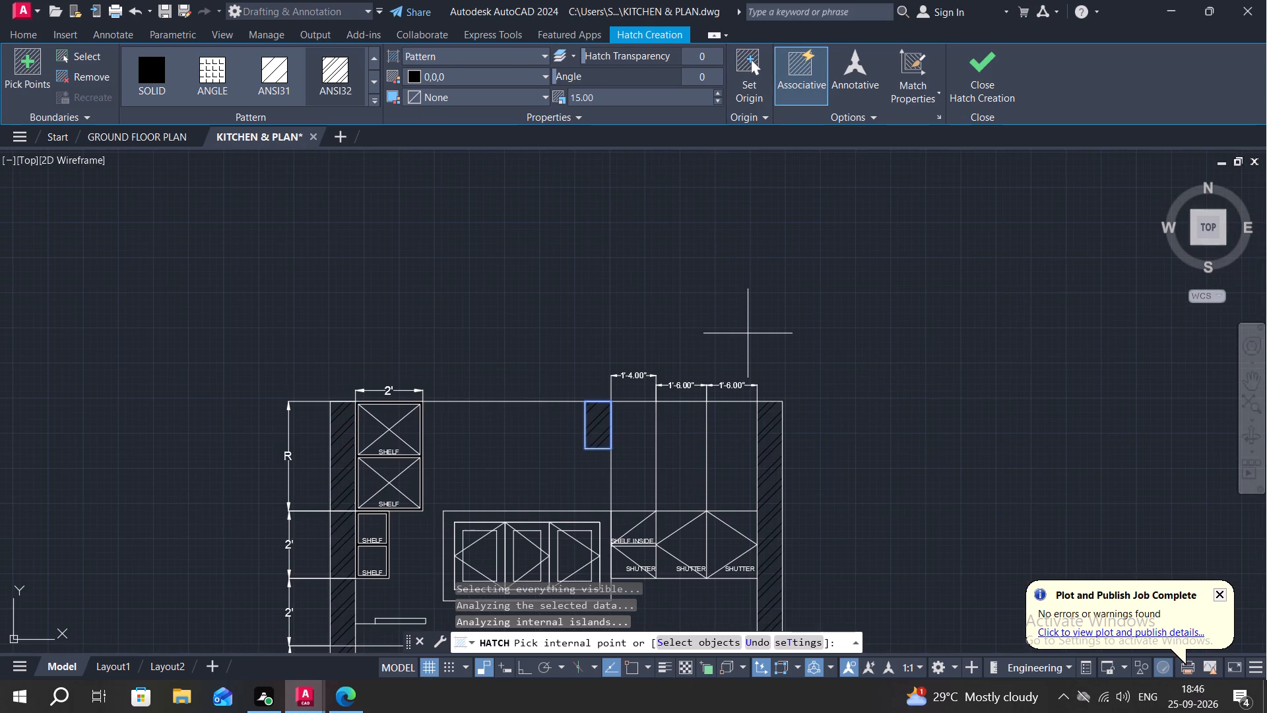
key("Escape")
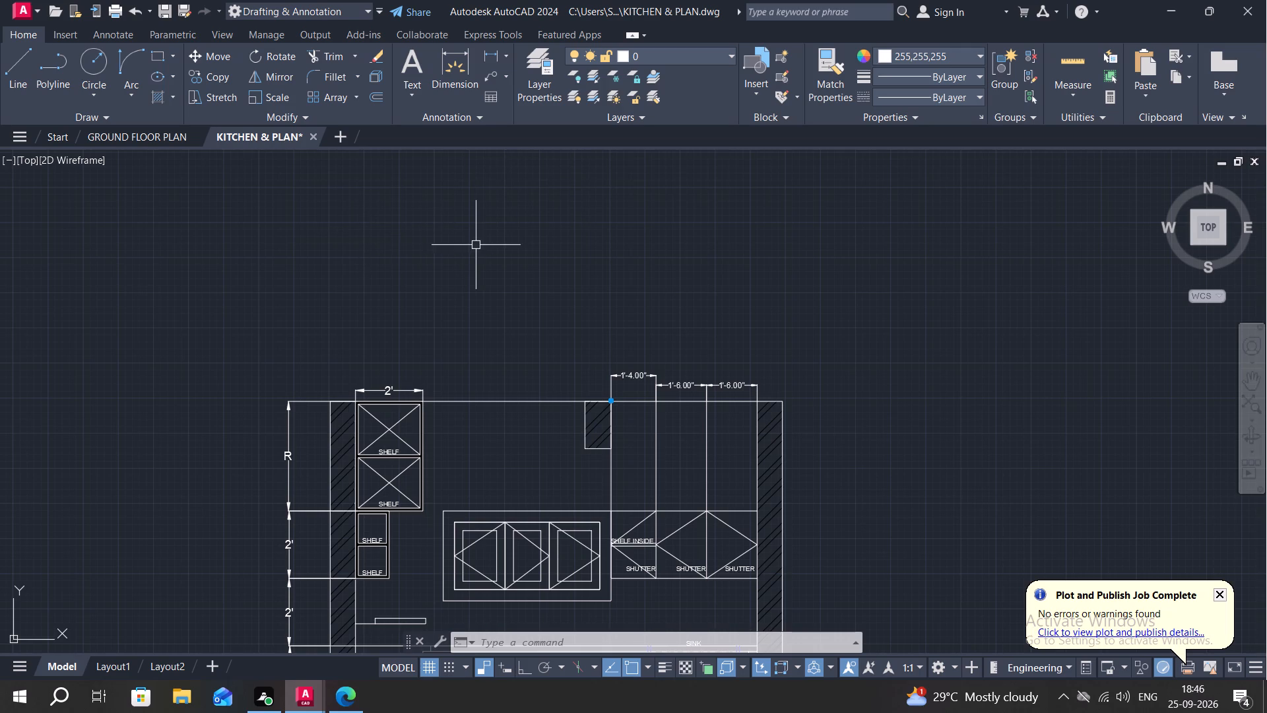
Fill the frame around the two corner shelves of the base cabinet with a black (0,0,0) solid hatch.
scroll(503, 294, "up", 1)
middle_click_drag(511, 295, 502, 78)
middle_click_drag(570, 460, 482, 194)
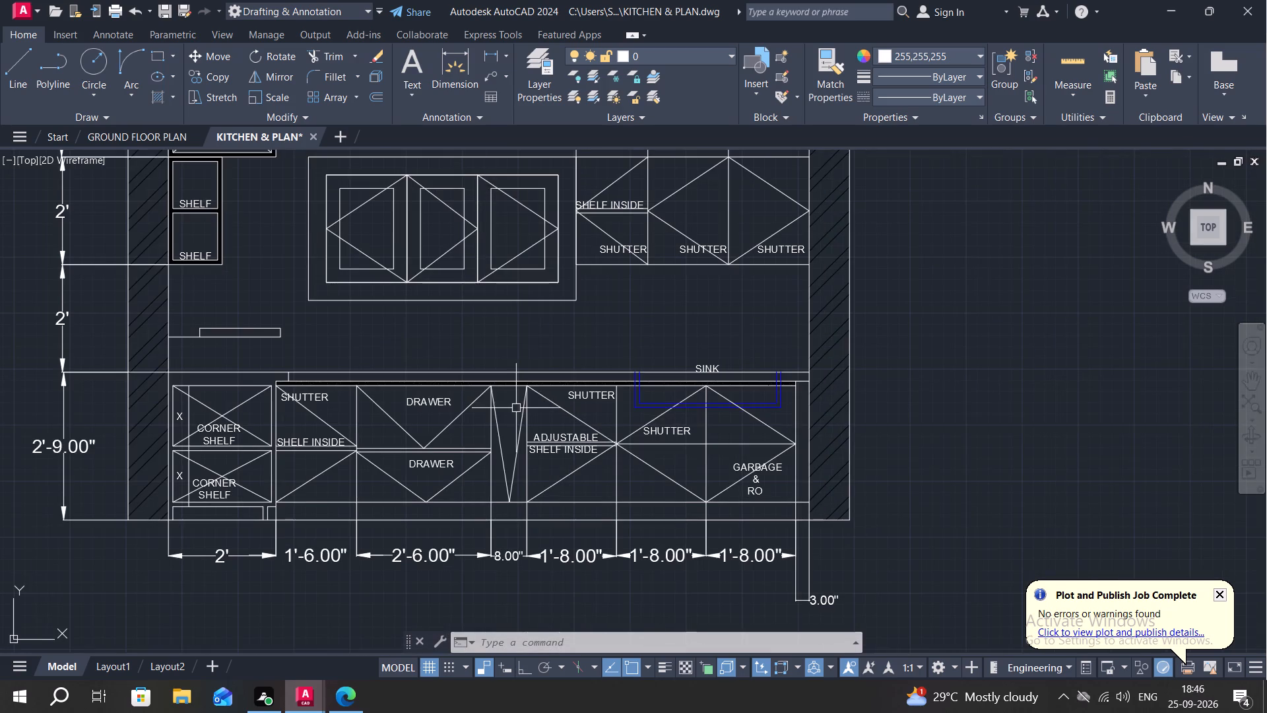
middle_click_drag(521, 415, 596, 176)
scroll(323, 290, "up", 1)
middle_click_drag(324, 287, 480, 395)
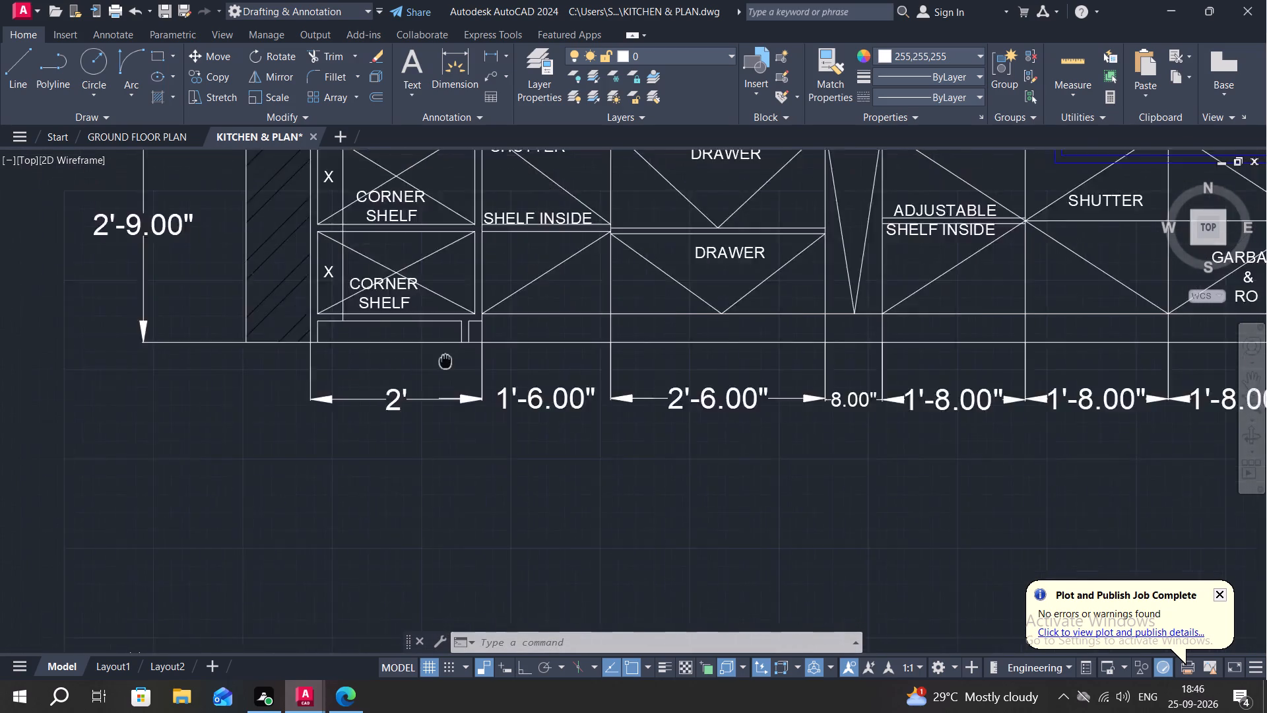
middle_click_drag(480, 395, 523, 454)
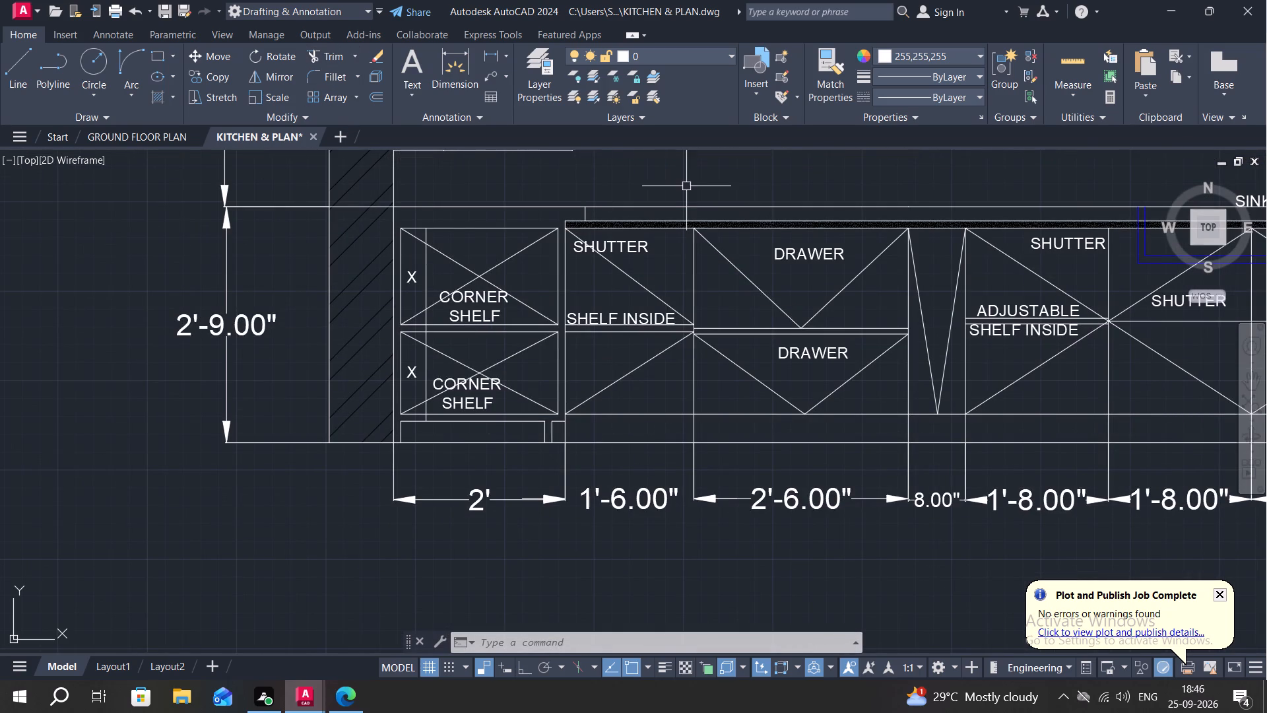
key("space")
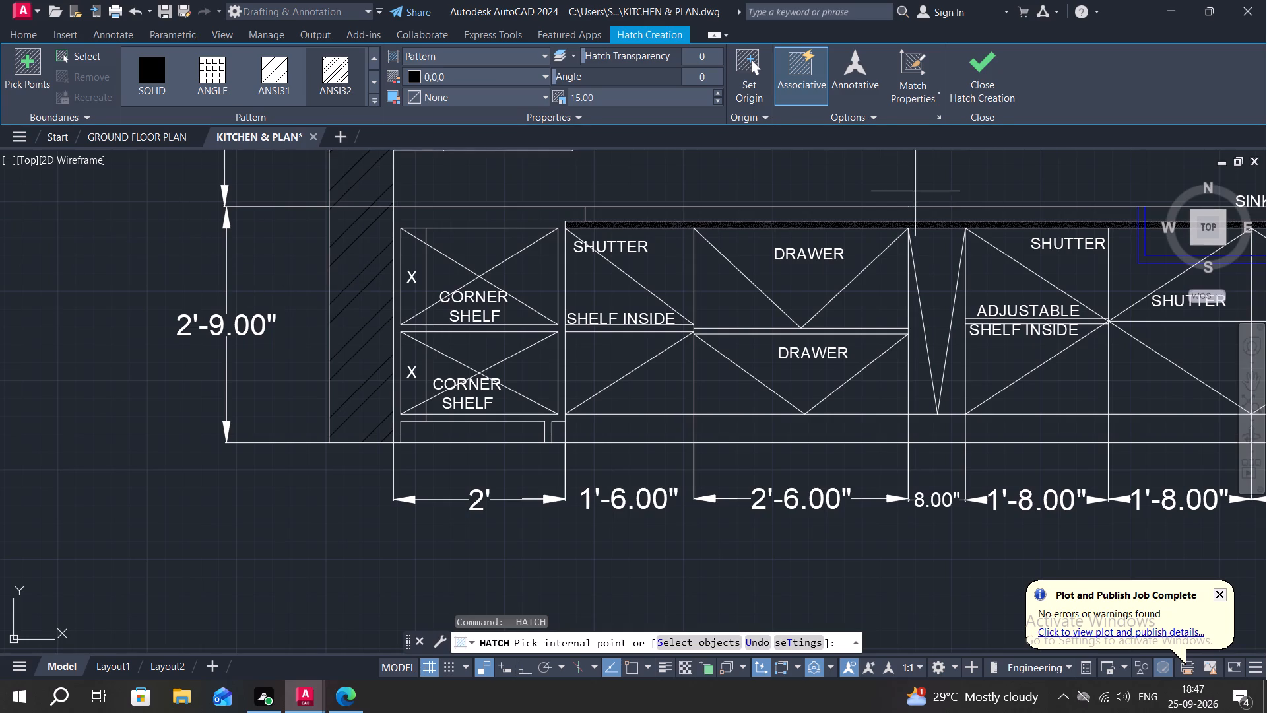
left_click(148, 75)
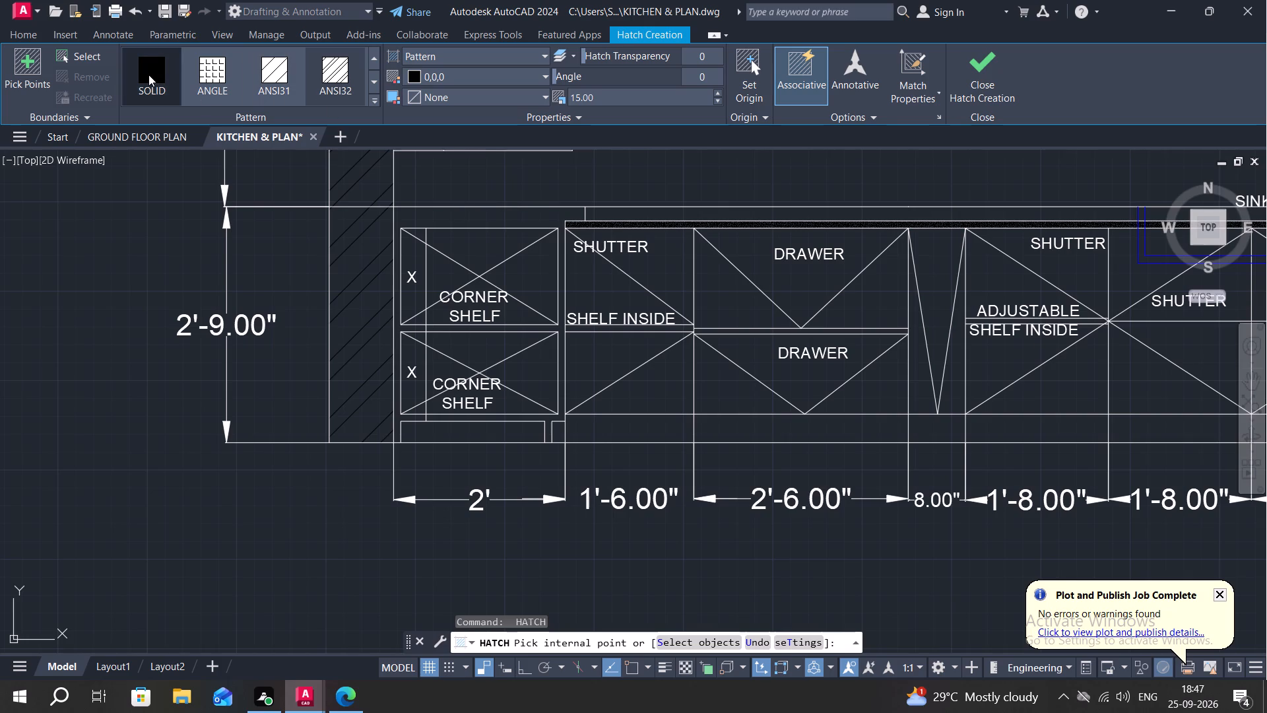
left_click(393, 327)
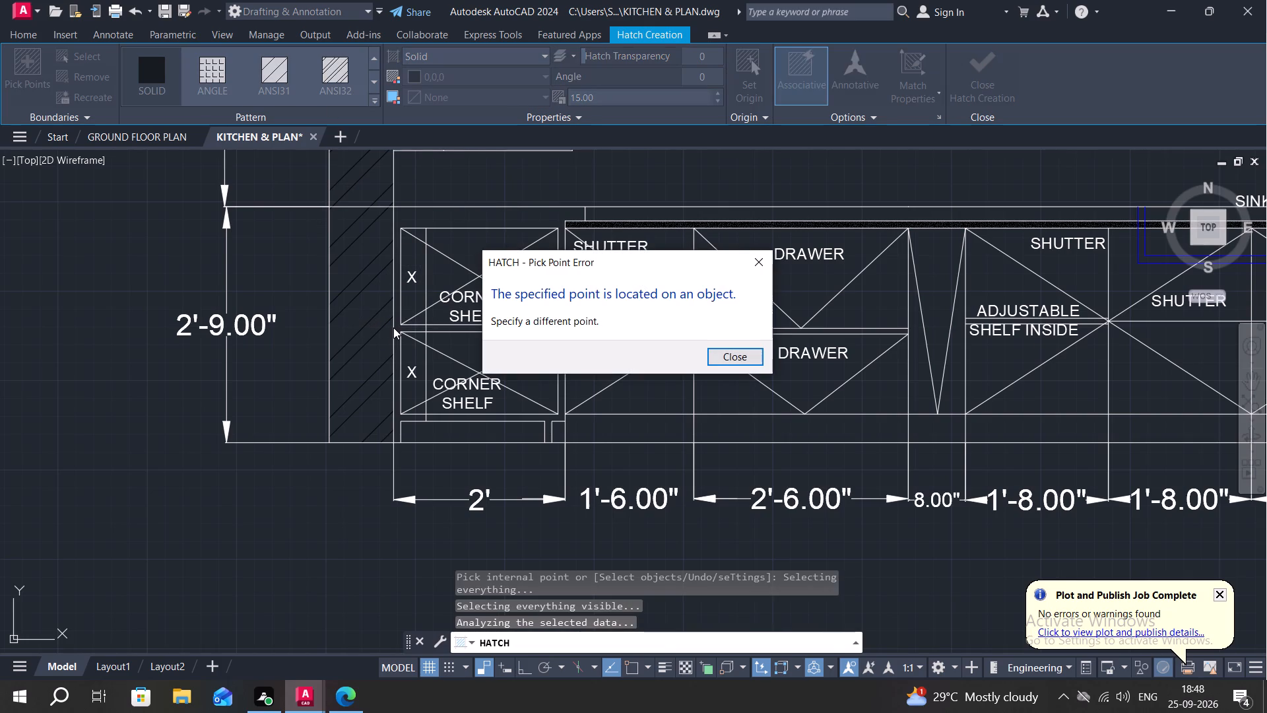
left_click(739, 356)
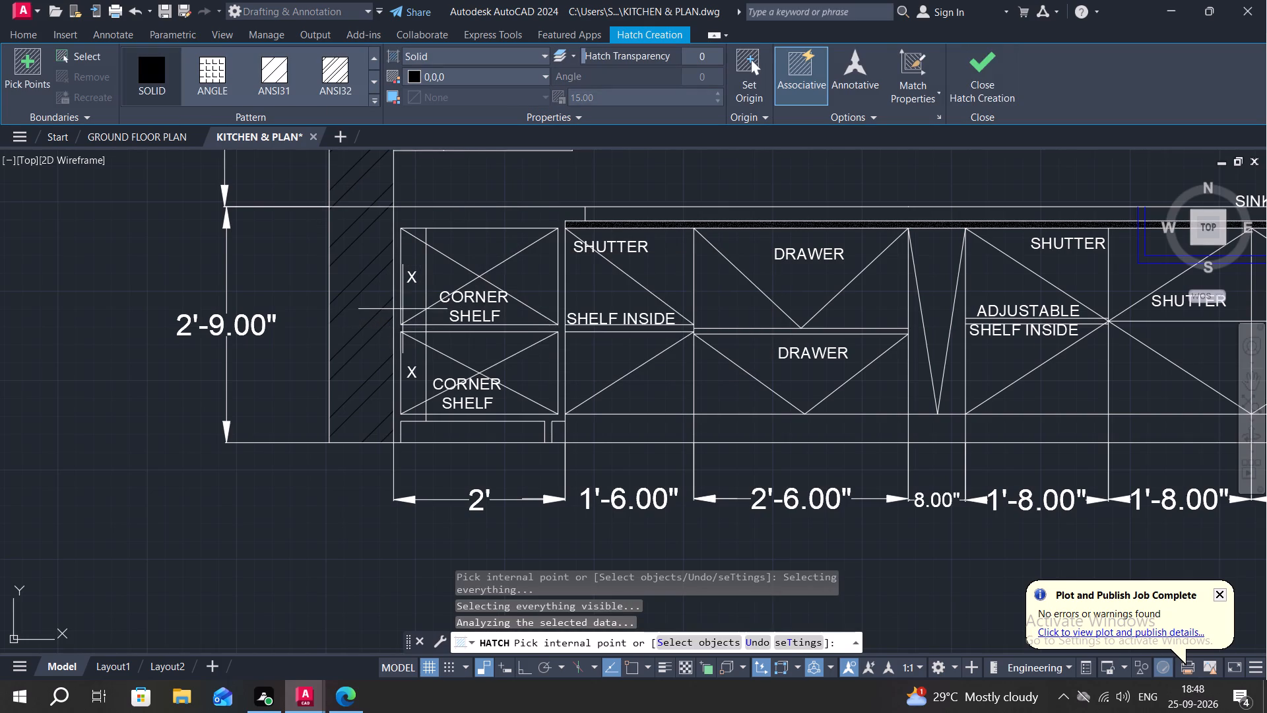
left_click(397, 330)
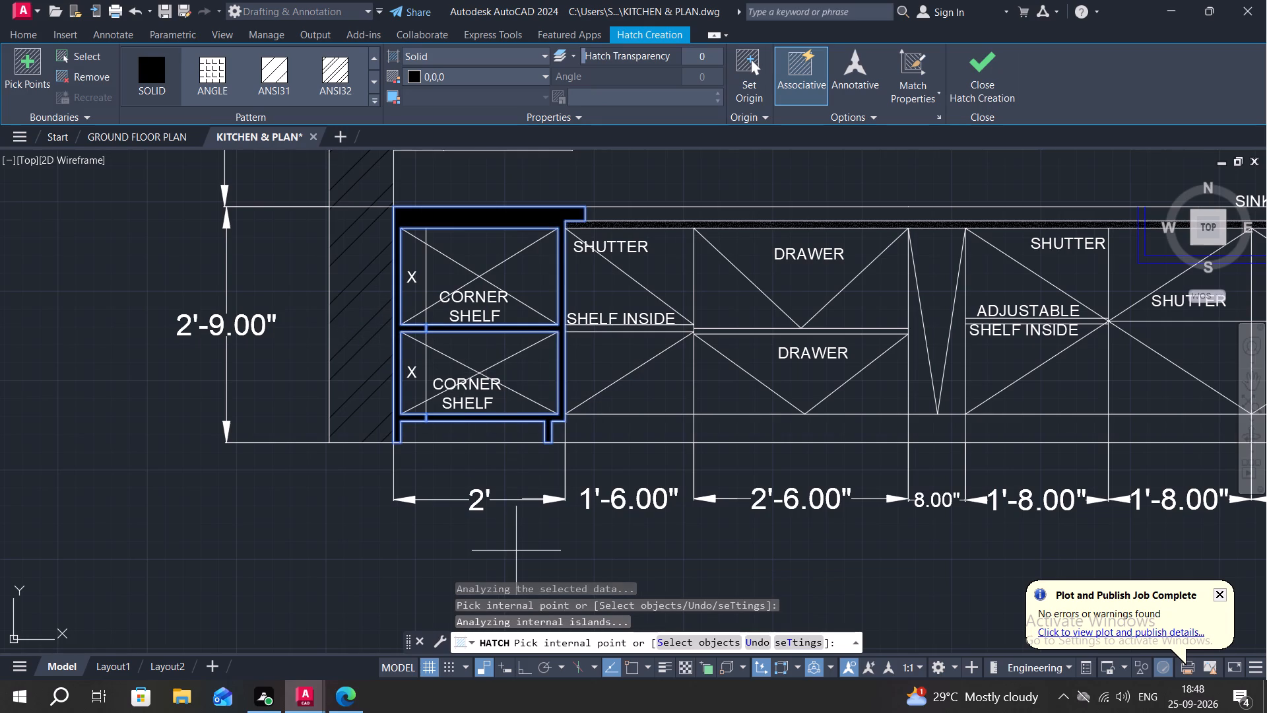
key("Escape")
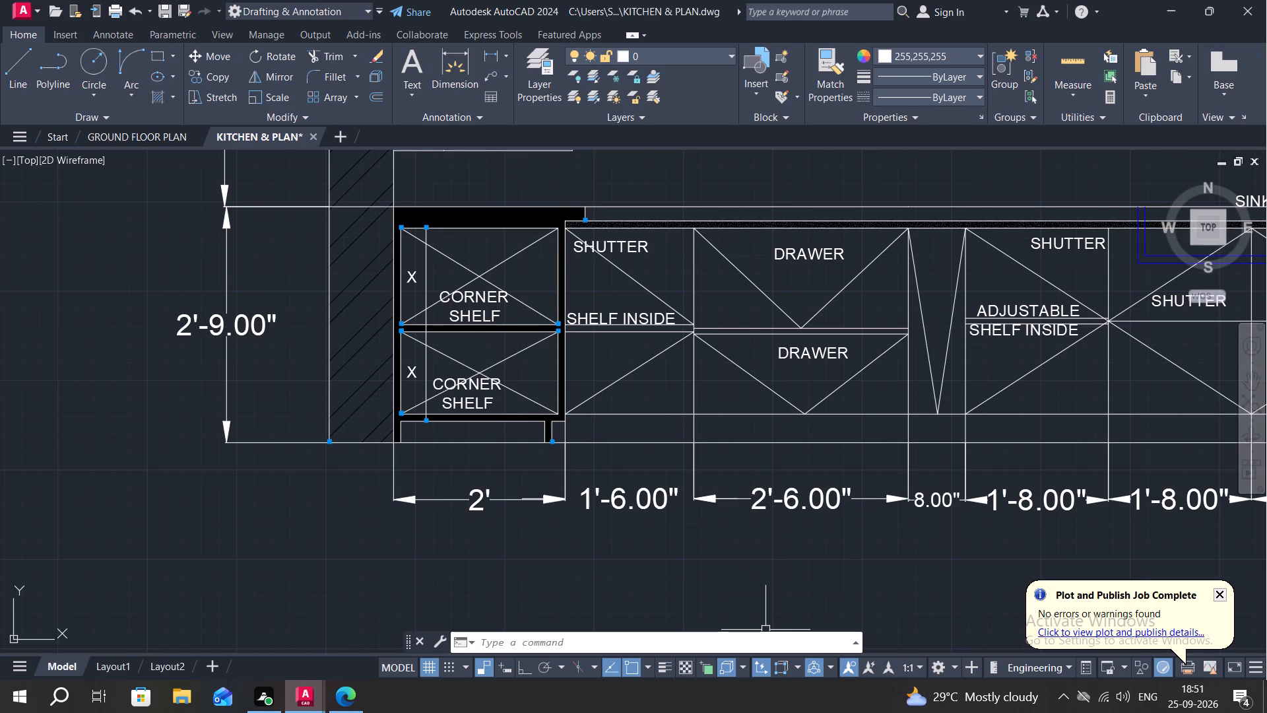
Start a large rectangle in the empty space beside the kitchen elevation, on the side away from the floor plan.
scroll(599, 446, "down", 1)
scroll(554, 409, "down", 3)
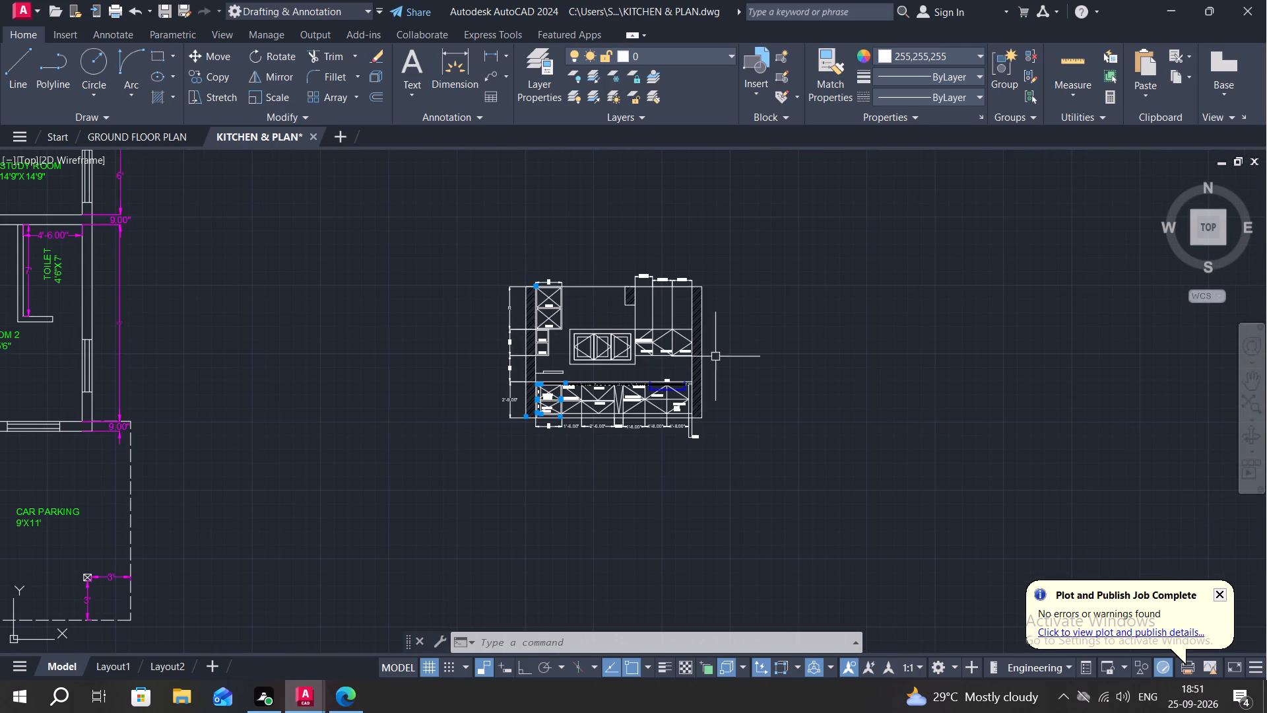
middle_click_drag(742, 356, 46, 407)
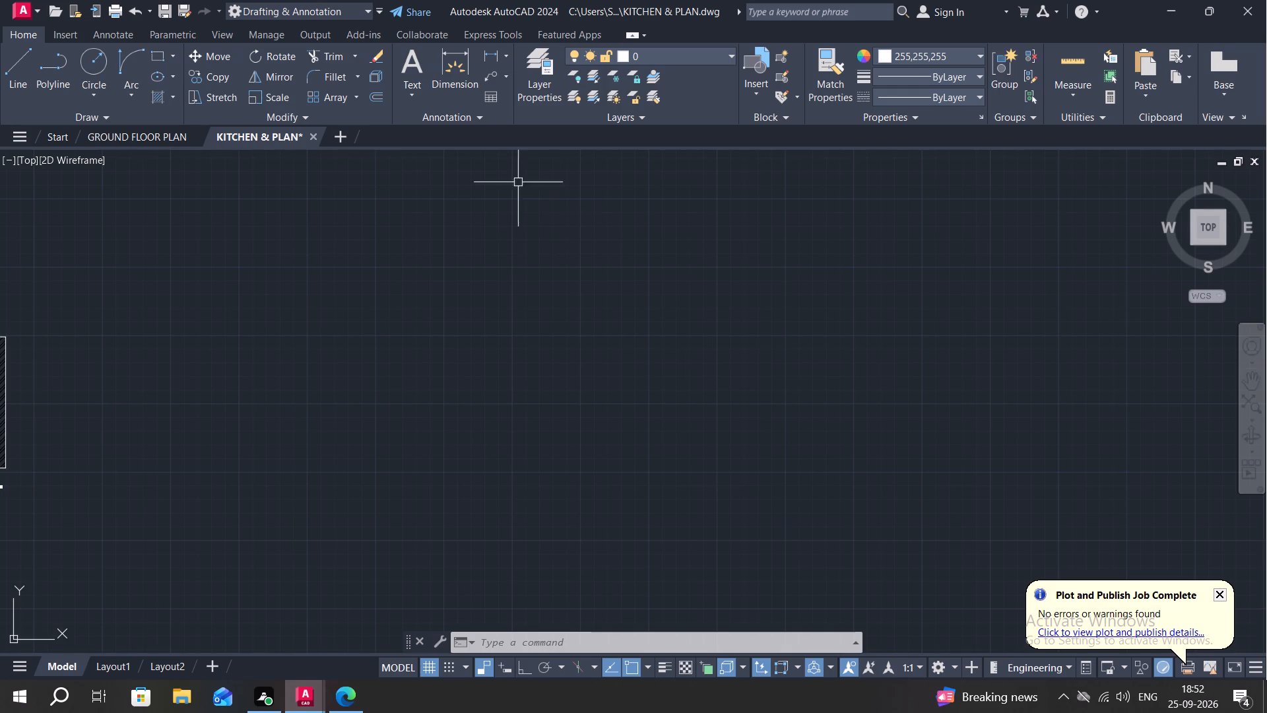
left_click(172, 53)
left_click(174, 90)
left_click(202, 254)
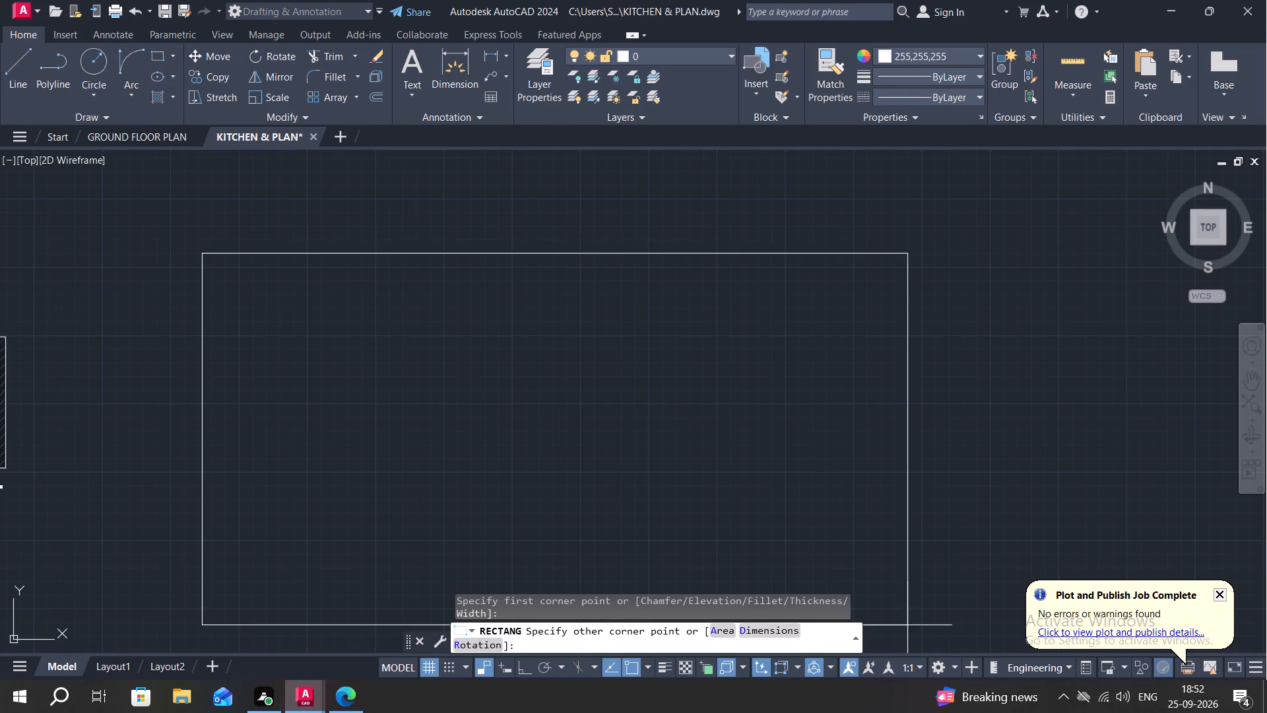
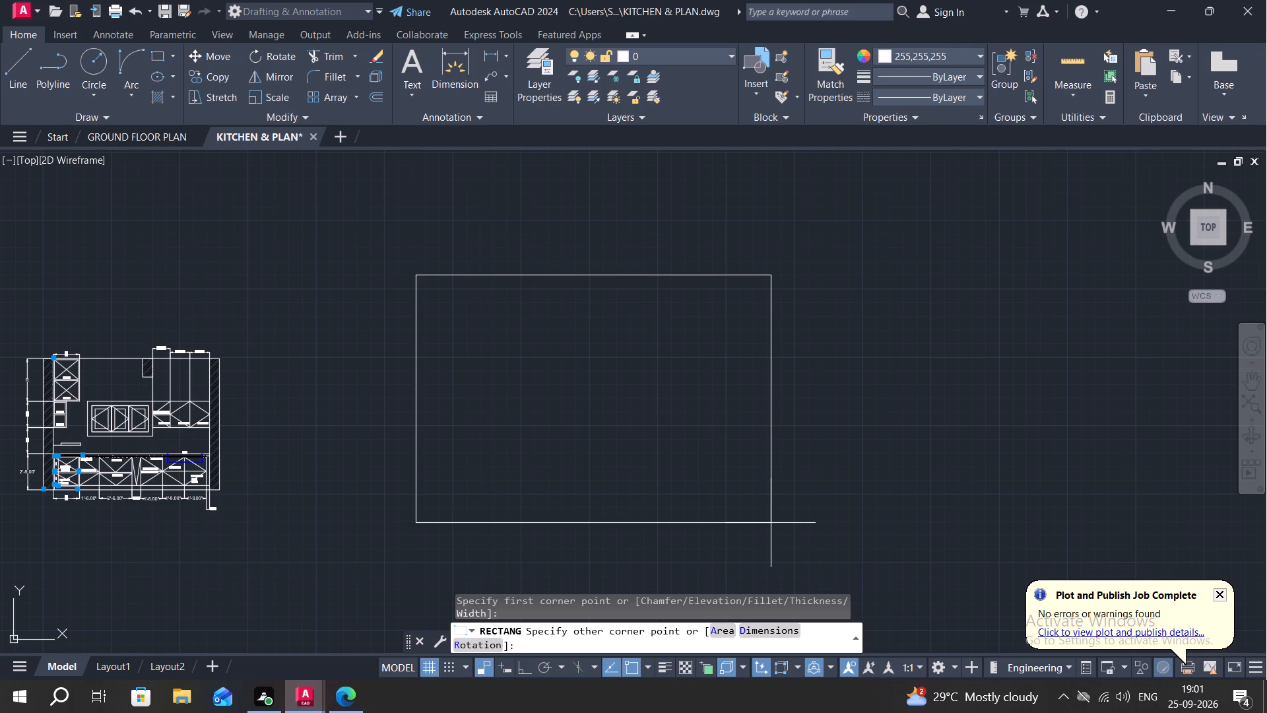
Finish the rectangle beside the kitchen elevation with a length of 22' and a width of 40', extending downward from its first corner.
type("D")
key("space")
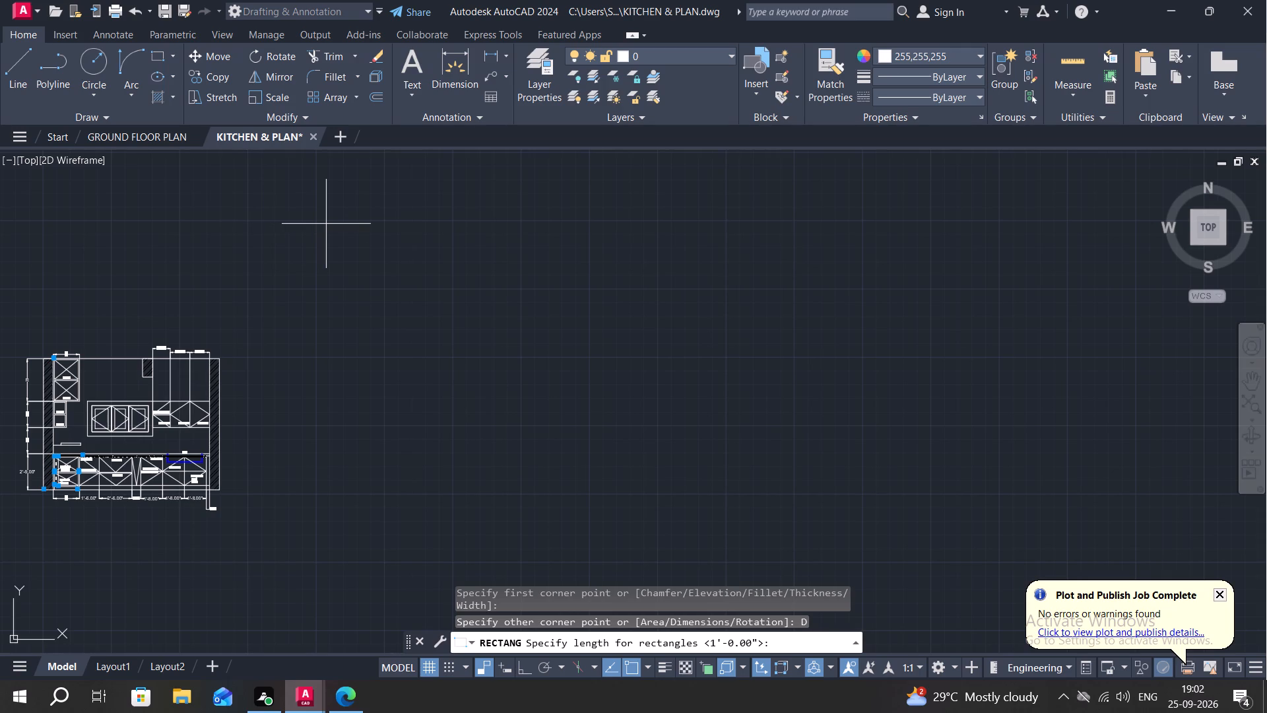
type("22")
key("apostrophe")
key("Return")
key("4")
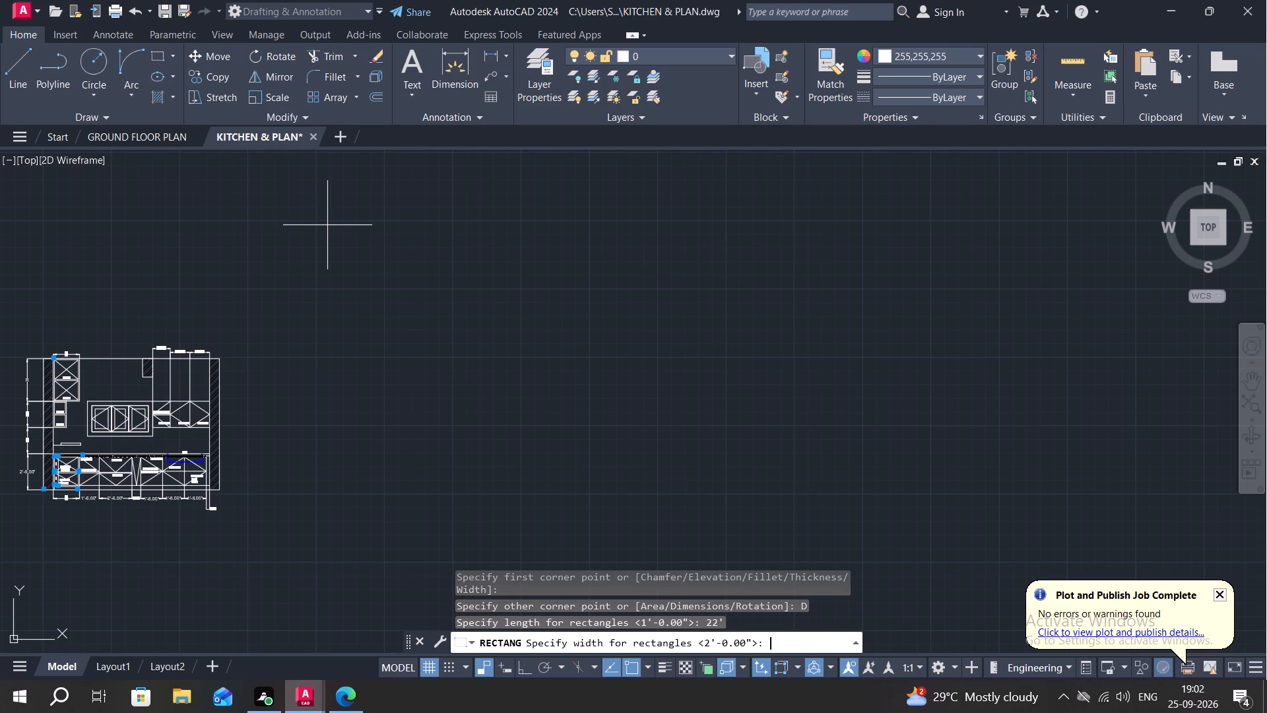
type("0'")
key("Return")
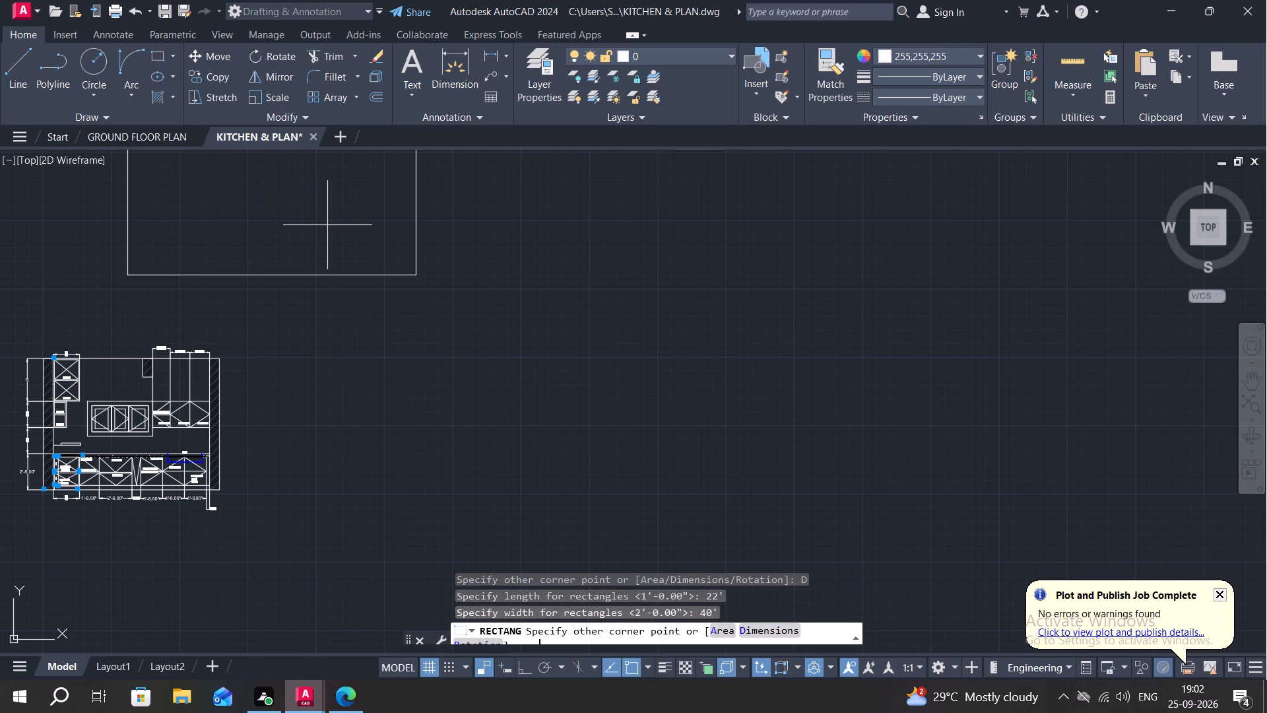
left_click(705, 323)
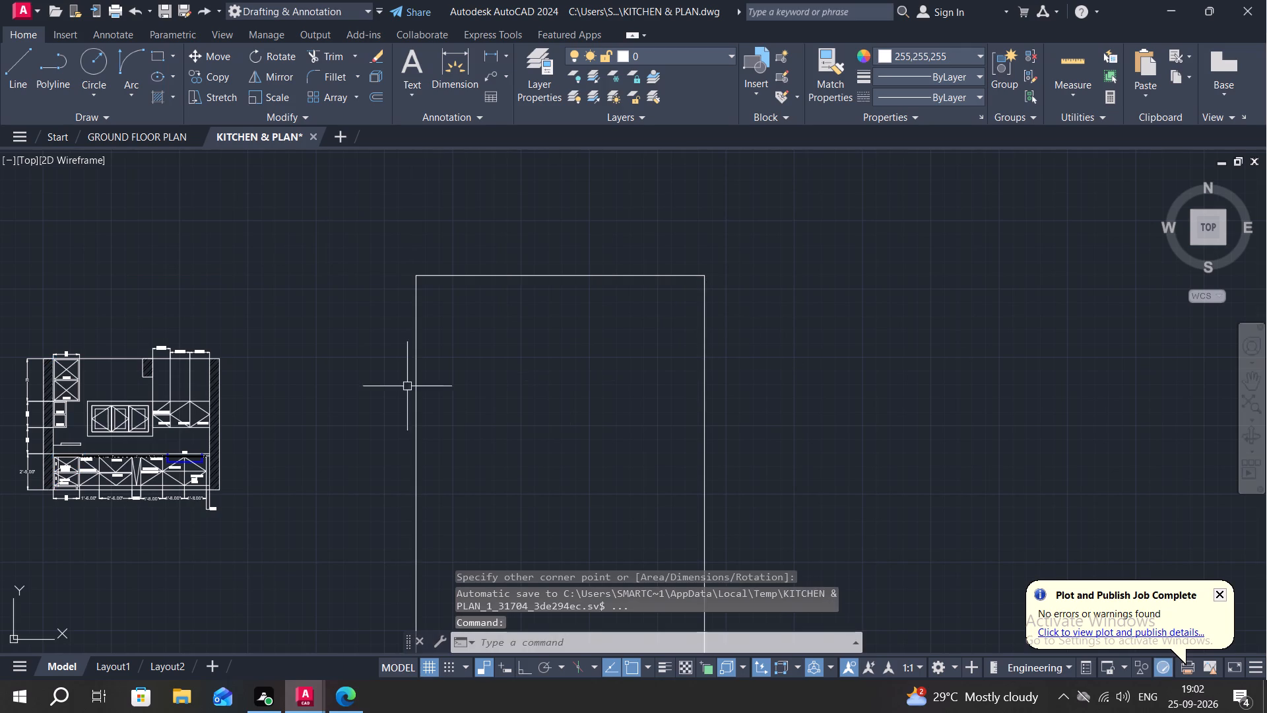
Save the drawing as KITCHEN & PLAN, replacing the existing file.
left_click(187, 1)
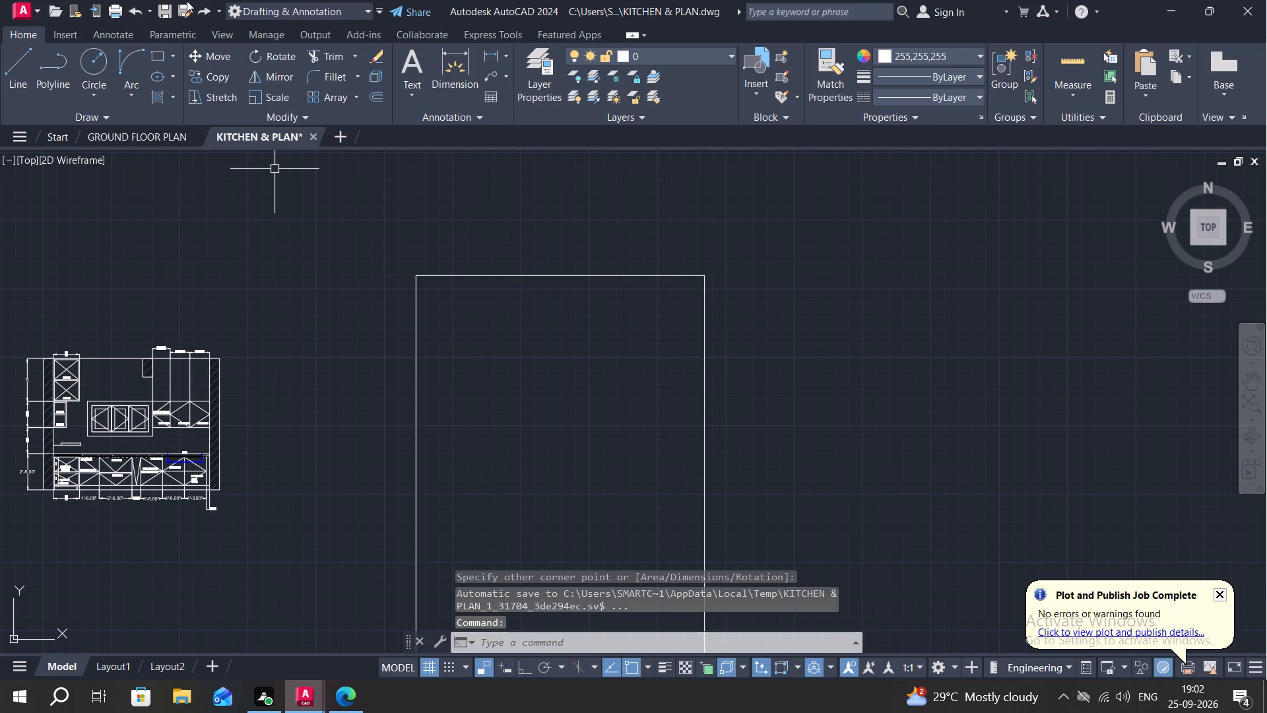
left_click(181, 6)
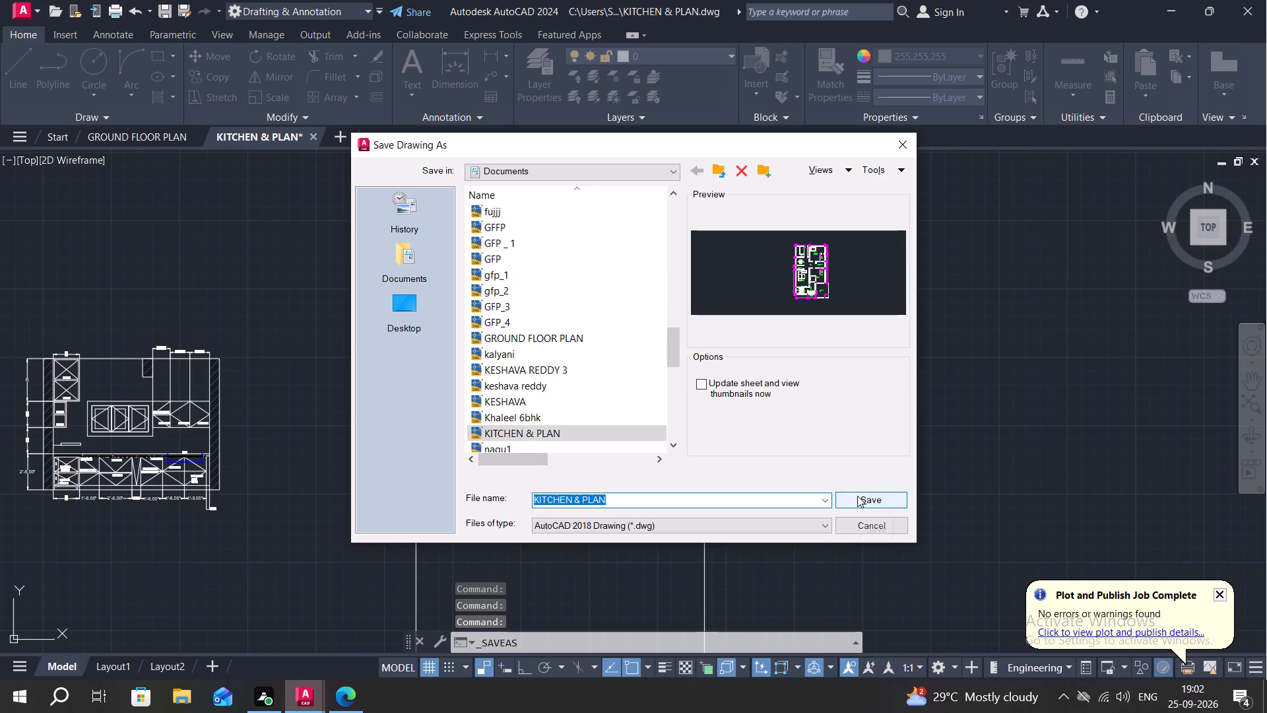
left_click(857, 496)
left_click(630, 388)
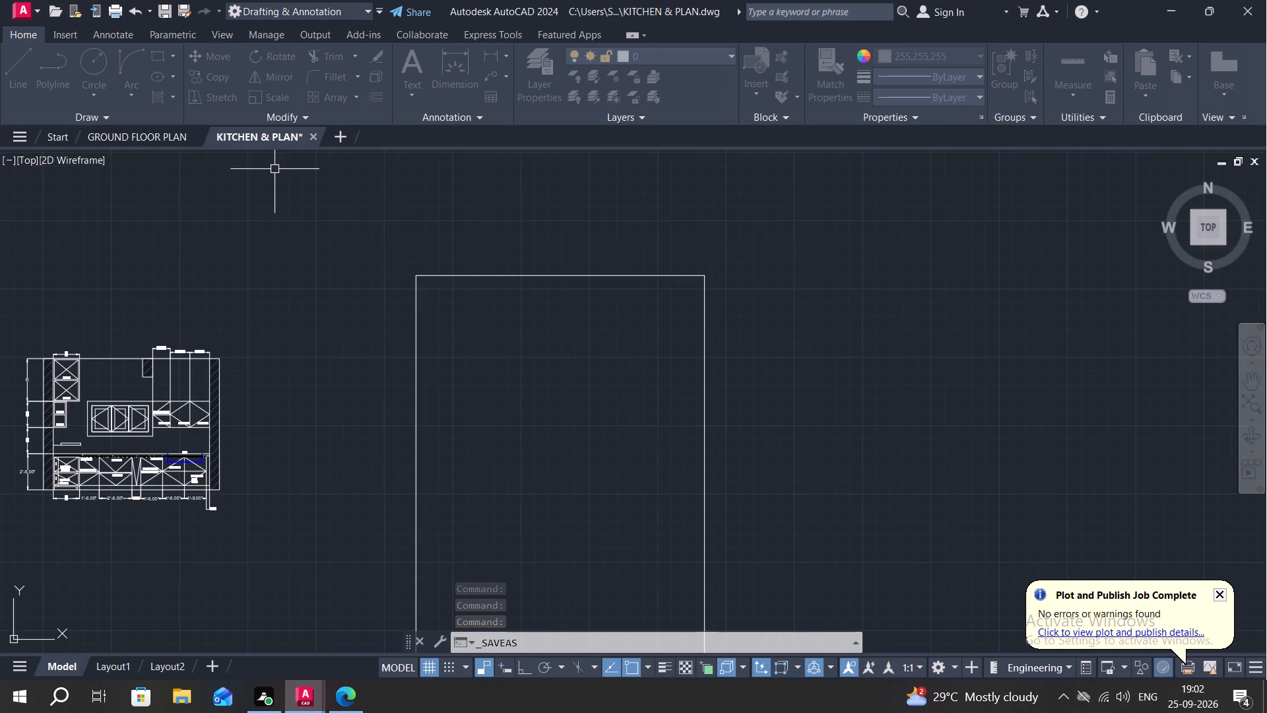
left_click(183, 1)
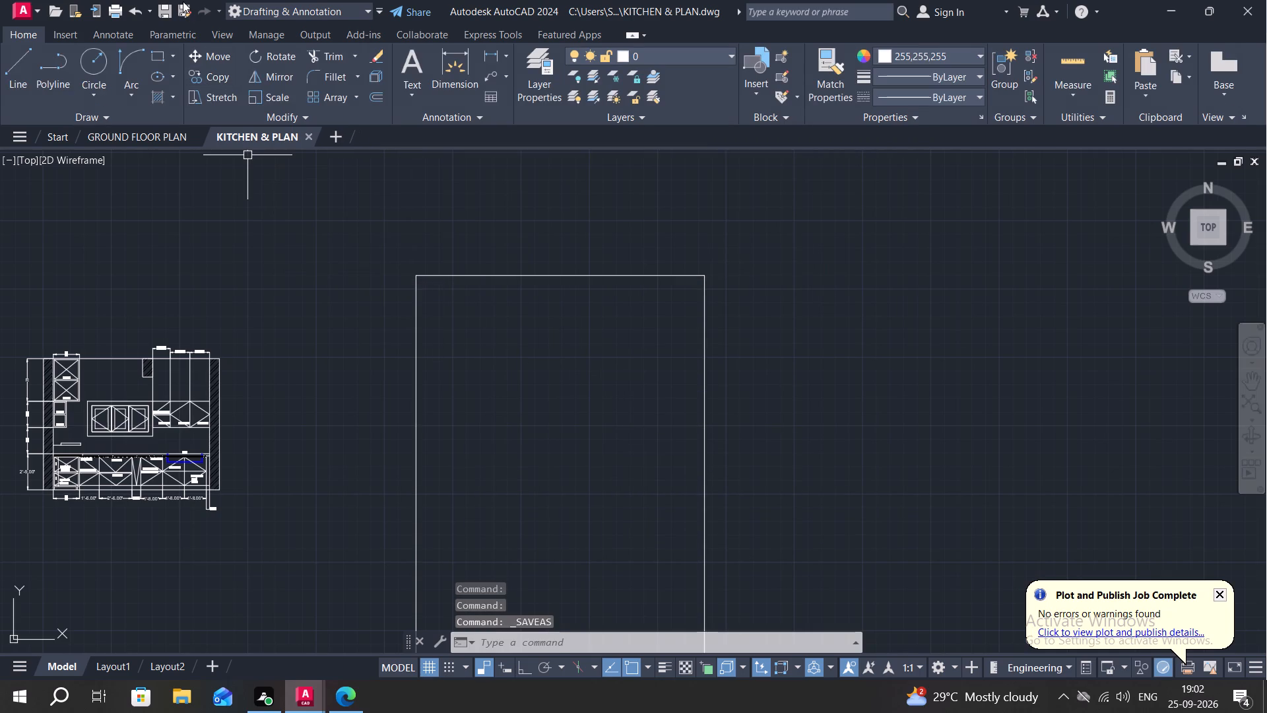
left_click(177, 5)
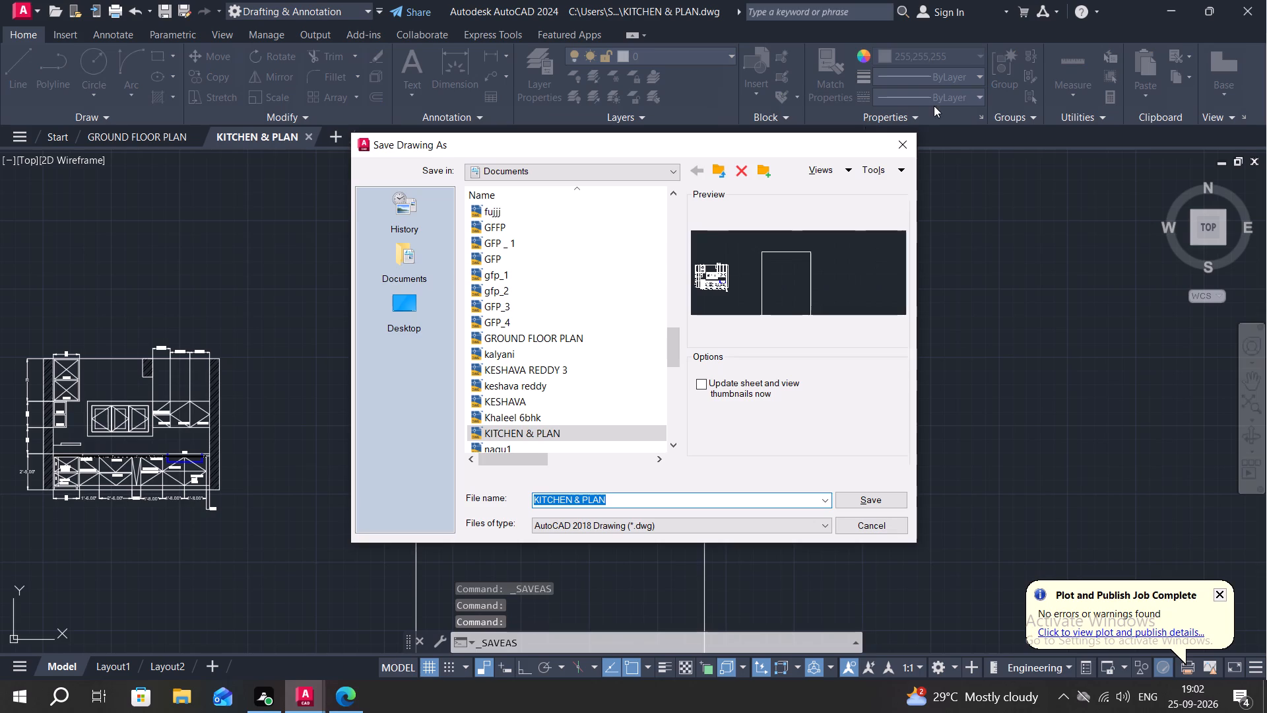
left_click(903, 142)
Save the drawing again as KITCHEN & PLAN over the existing file, with the floor plan, elevation and new rectangle all in view.
scroll(841, 273, "down", 1)
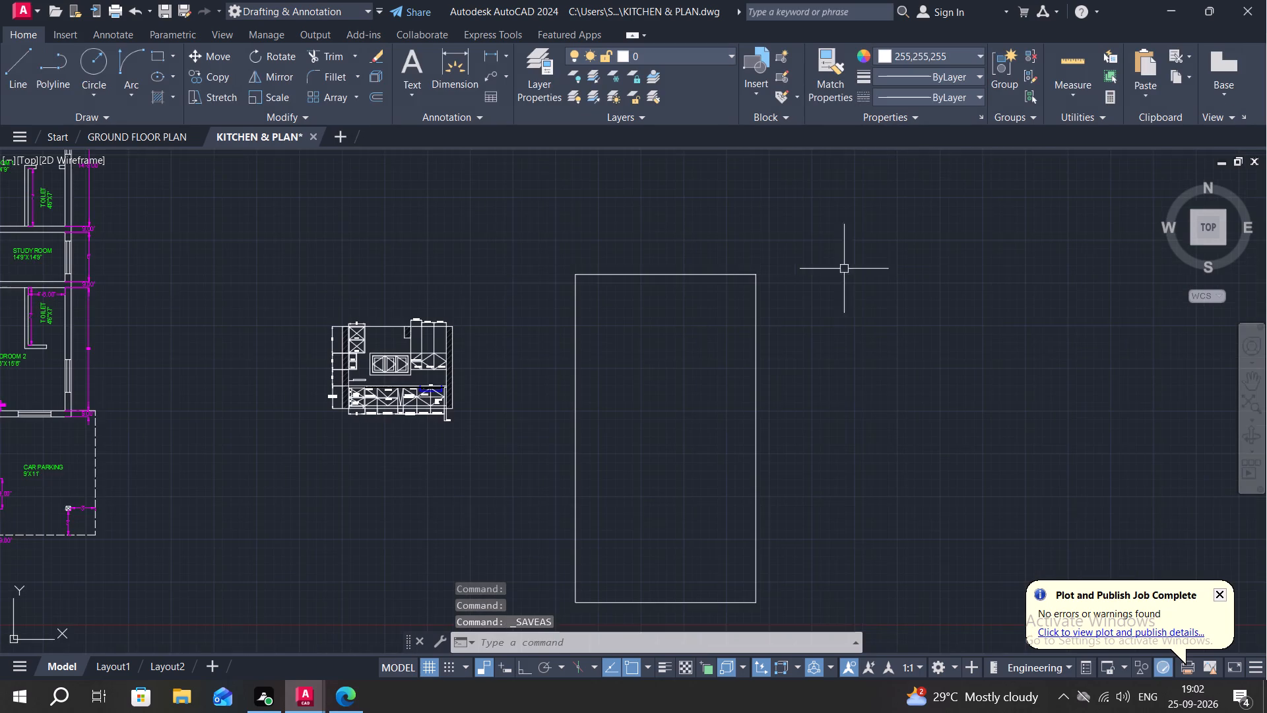
middle_click_drag(860, 265, 976, 275)
scroll(968, 273, "down", 1)
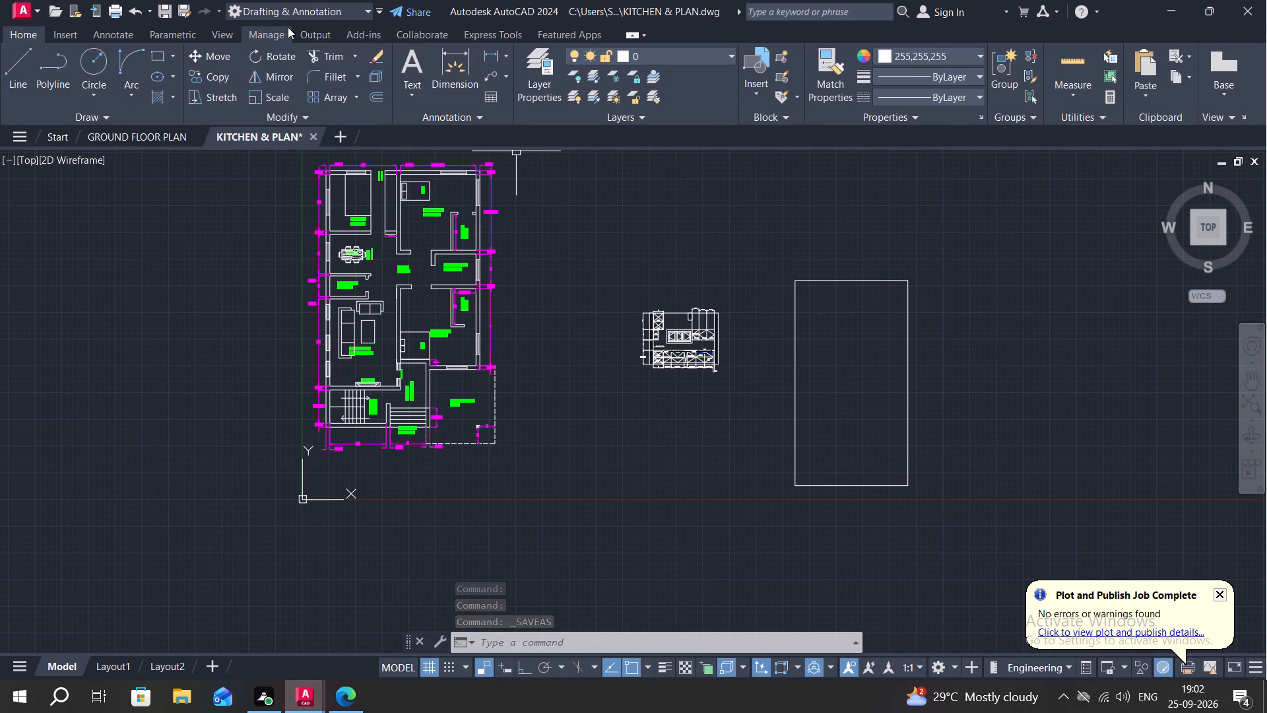
middle_click_drag(329, 174, 356, 221)
left_click(180, 12)
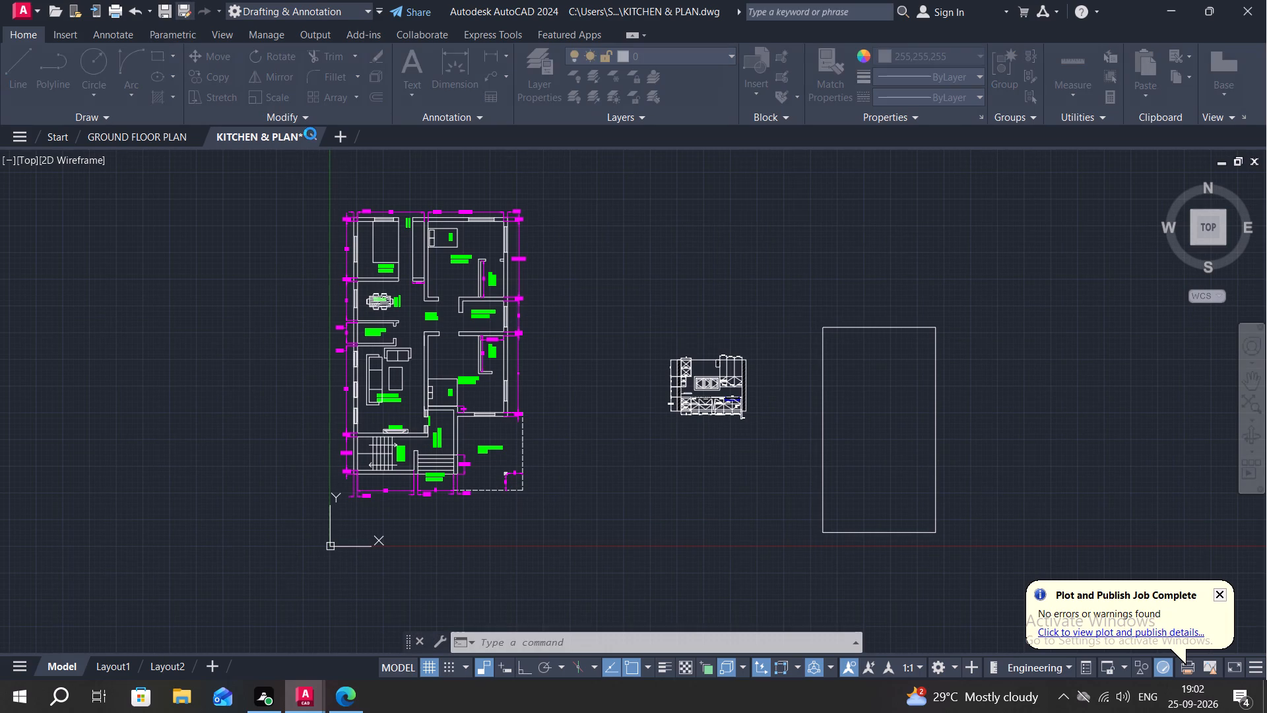
left_click(859, 500)
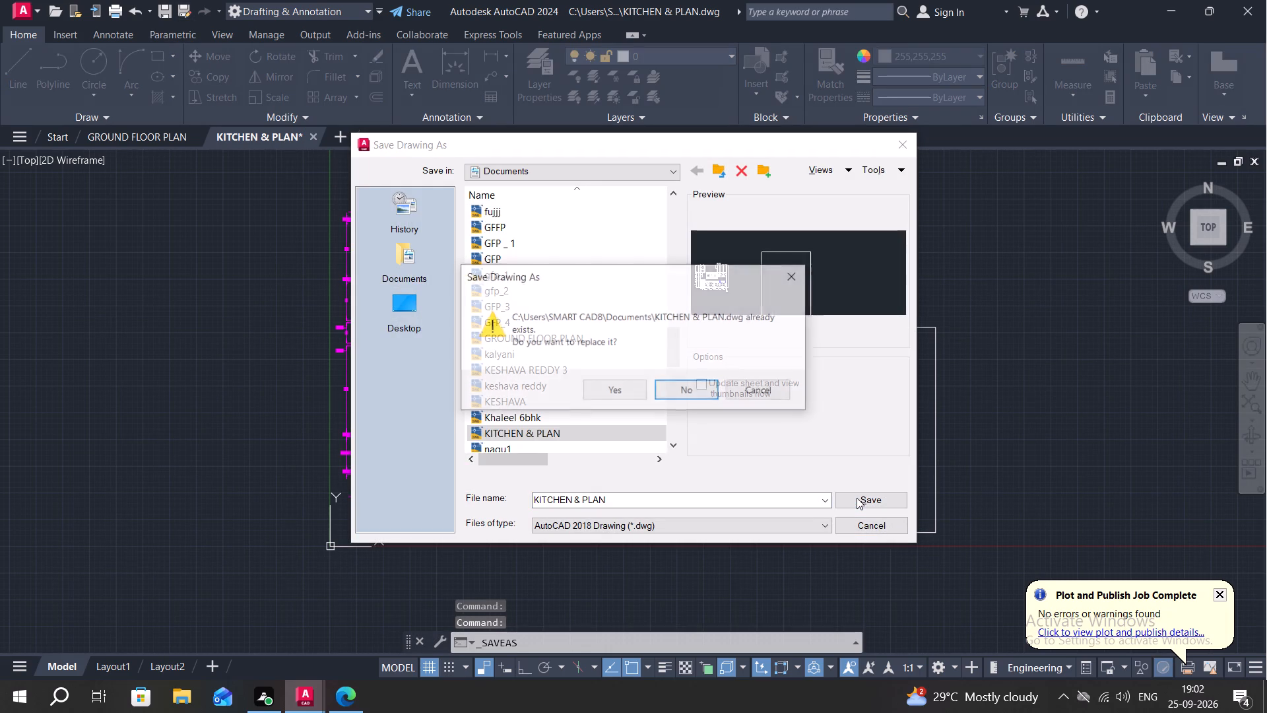
left_click(626, 386)
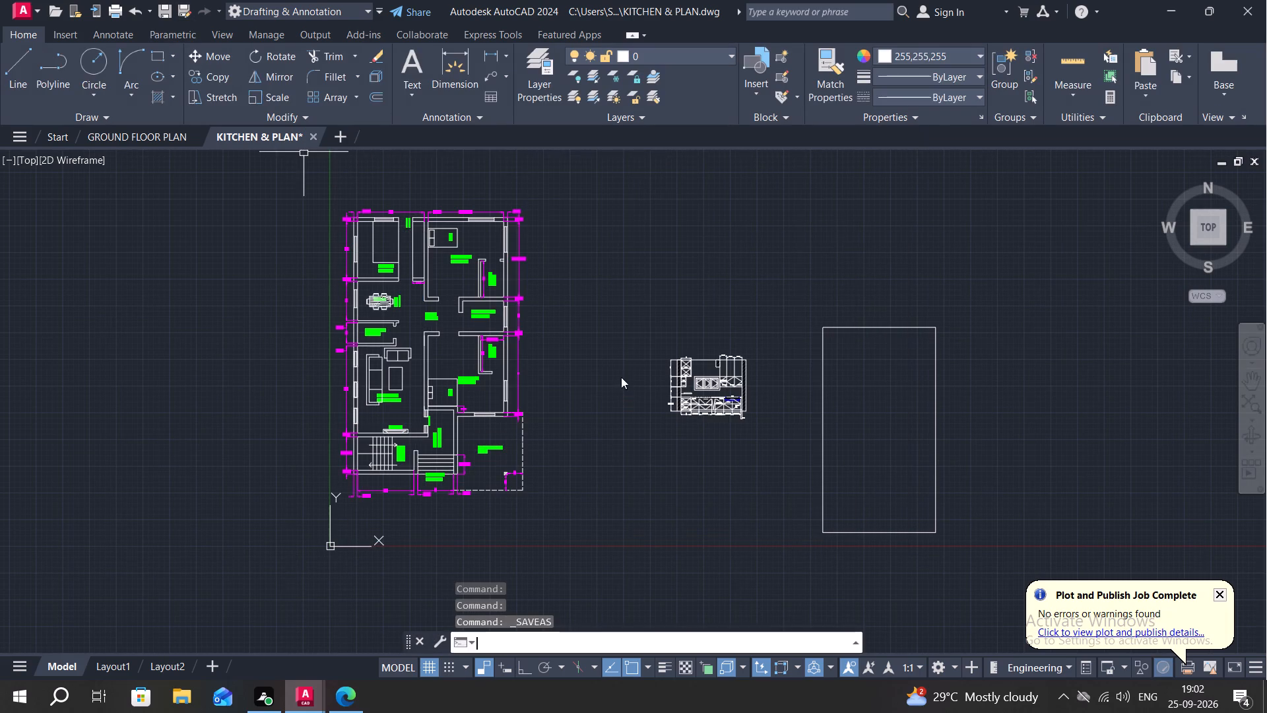
Offset the new 22' by 40' rectangle 9" inward to form the outer wall thickness.
scroll(895, 375, "up", 1)
middle_click_drag(895, 375, 717, 267)
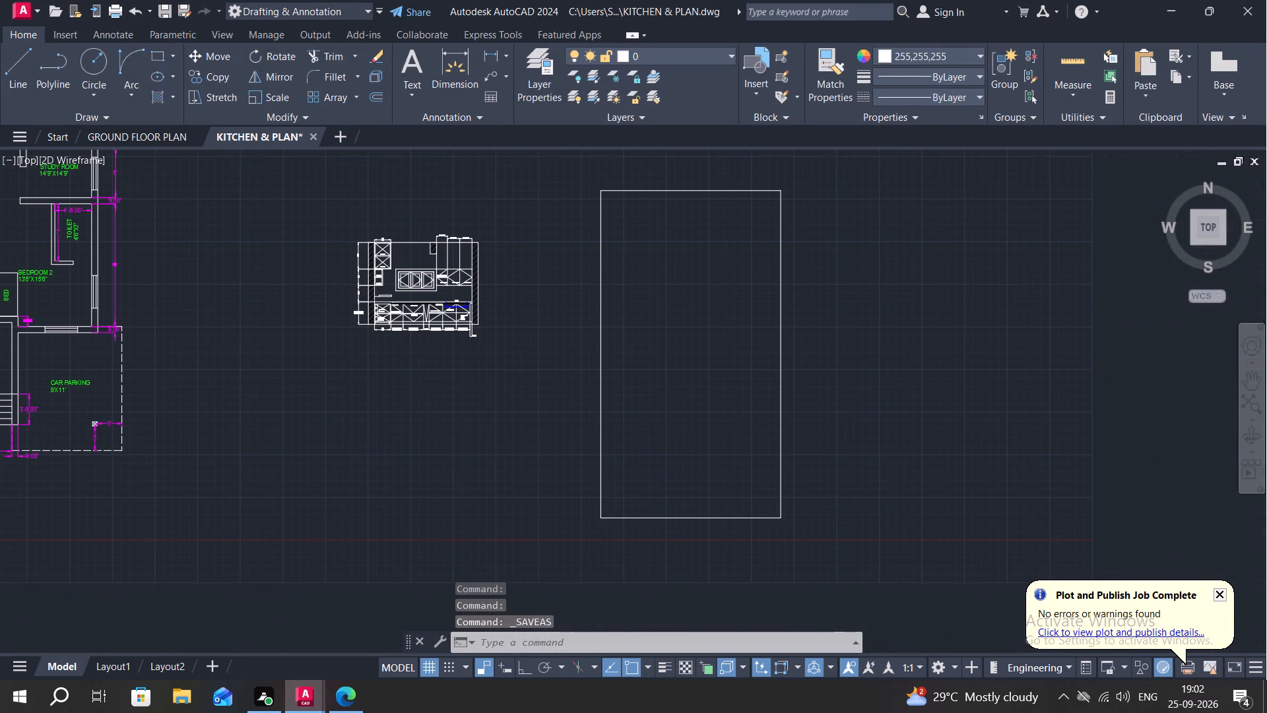
key("Escape")
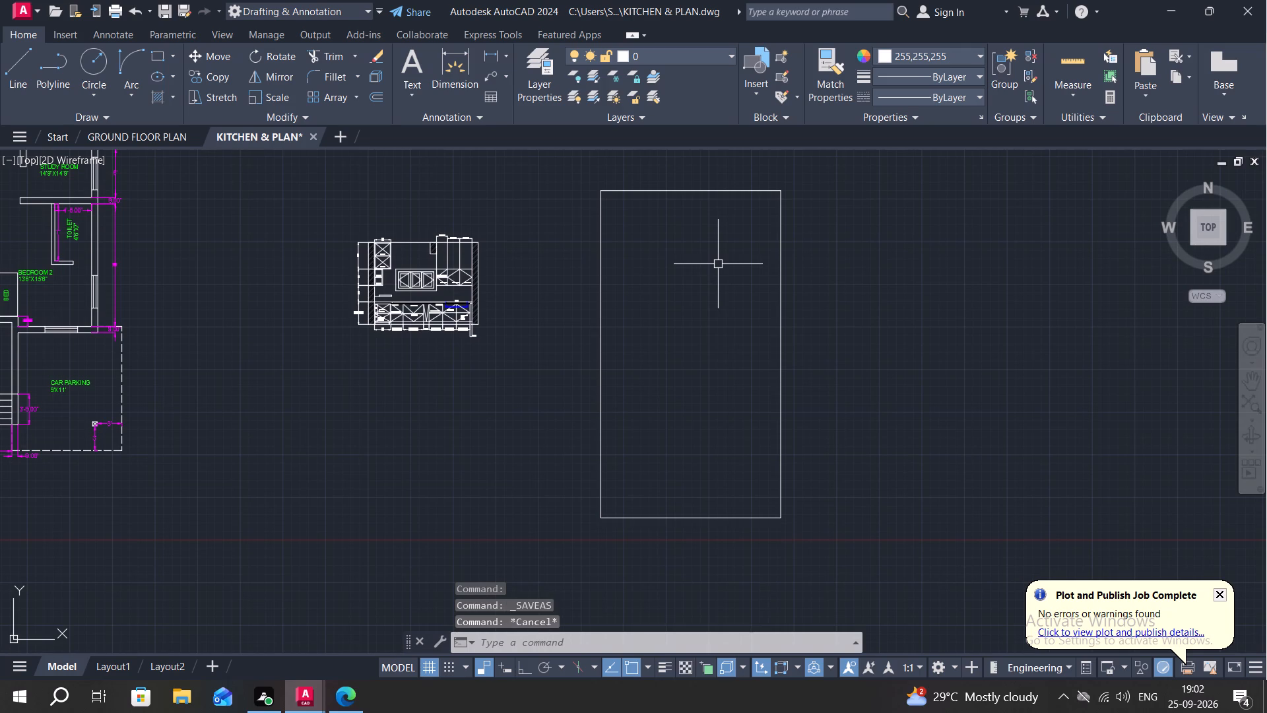
type("O")
key("space")
type("9\"")
key("Return")
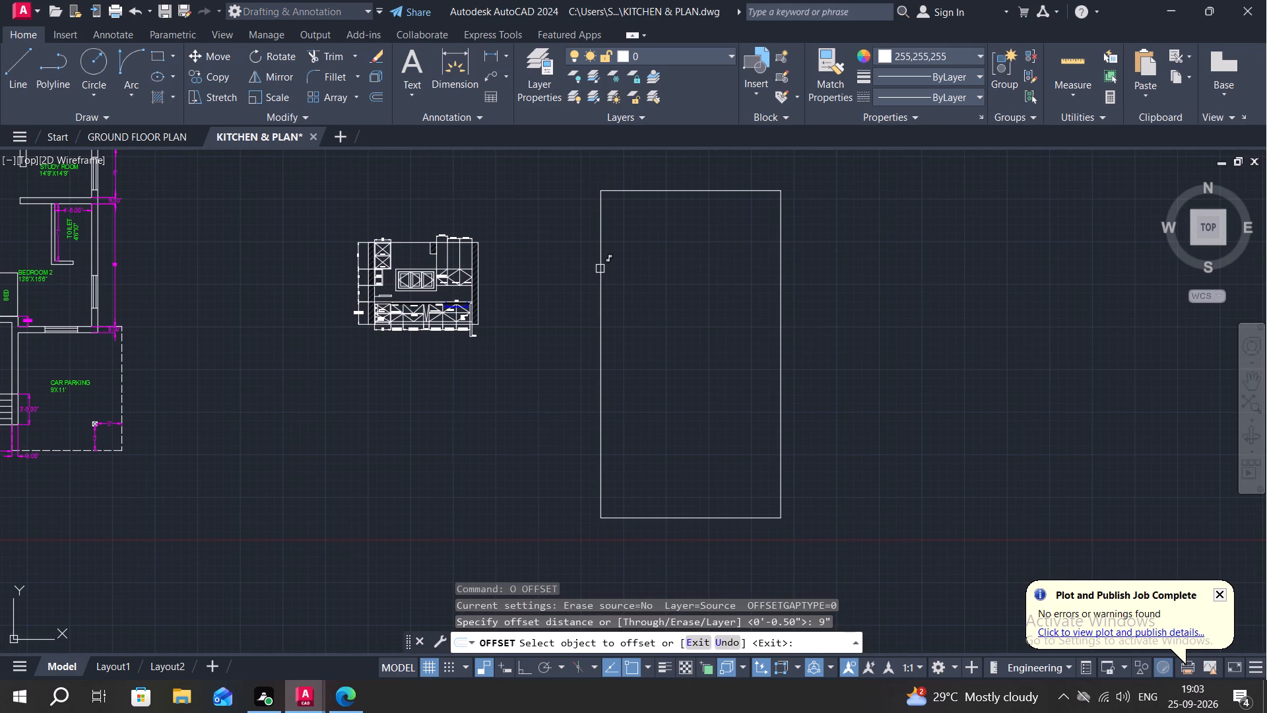
left_click(602, 269)
left_click(657, 287)
key("Escape")
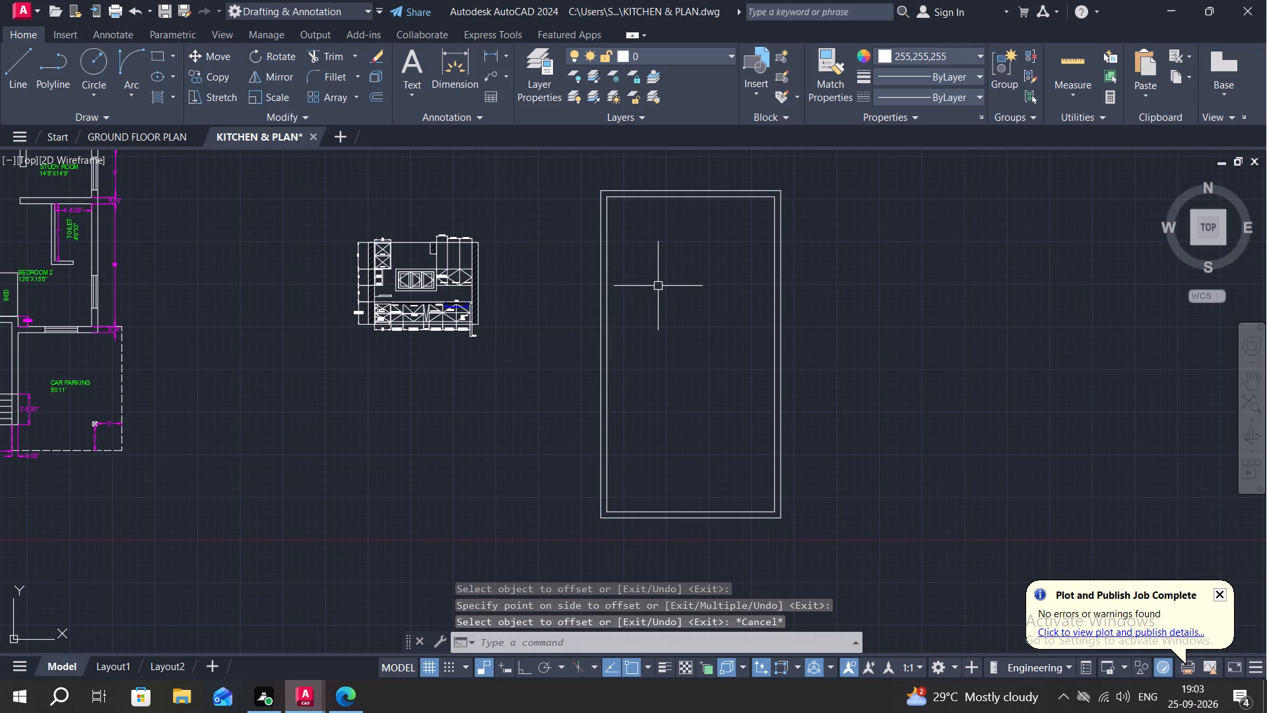
Break the inner rectangle at its lower-left, lower-right and upper-right corners so its sides become separate lines.
key("b")
type("RE")
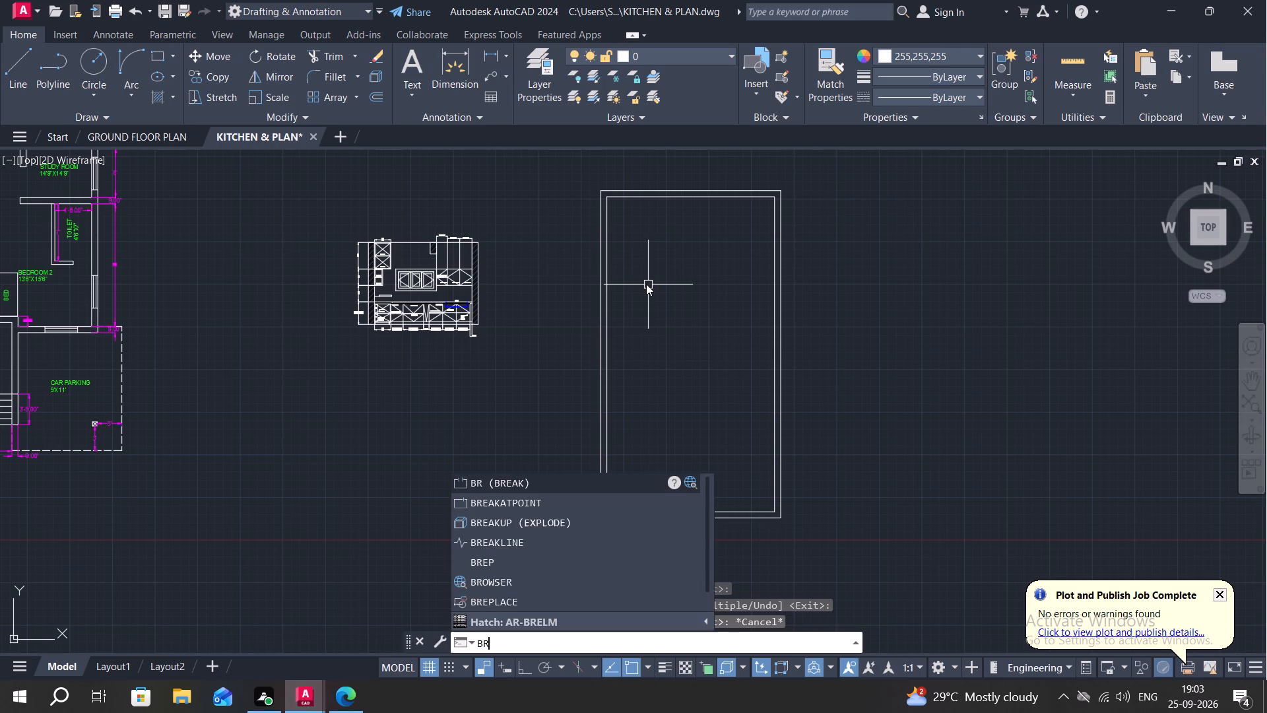
key("space")
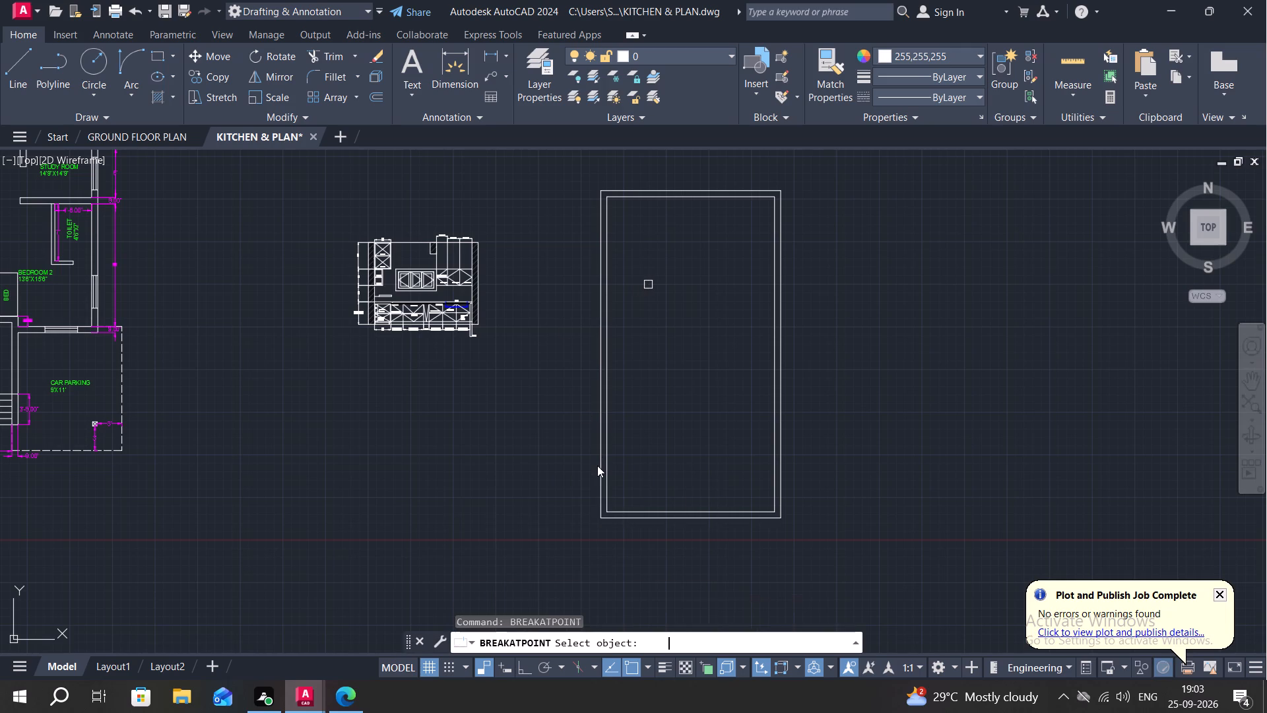
left_click(605, 448)
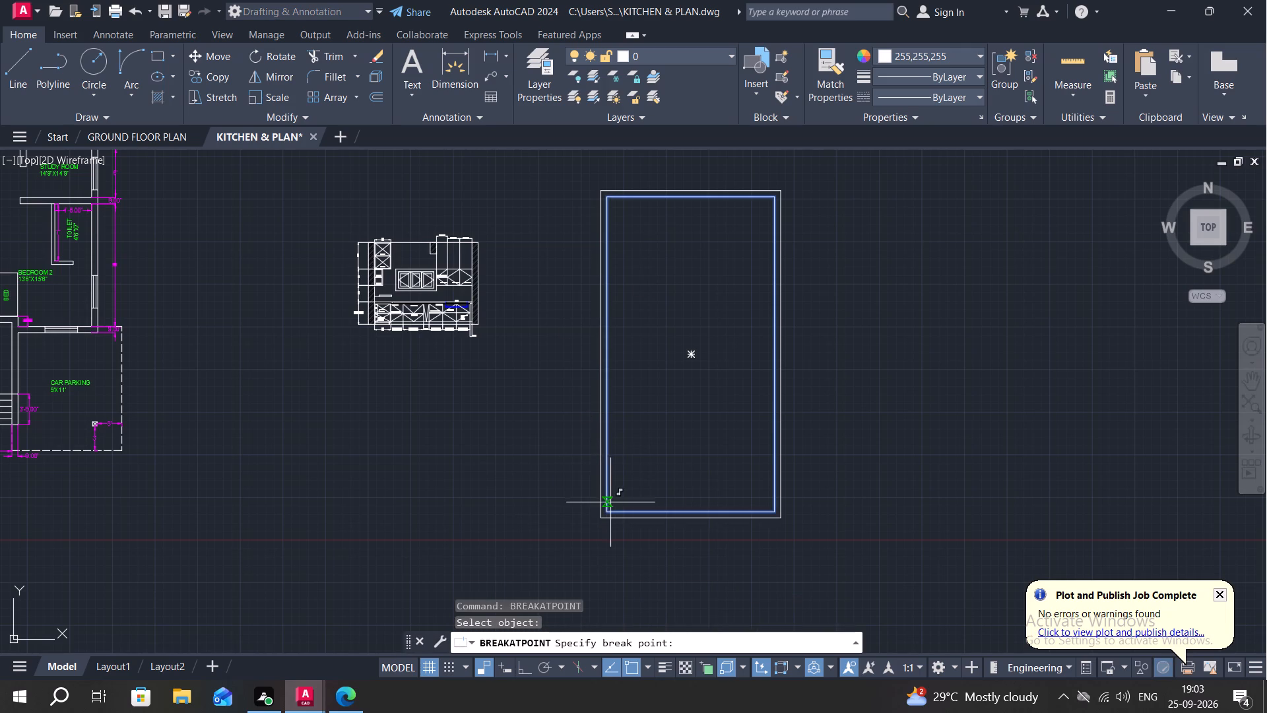
left_click(607, 508)
key("space")
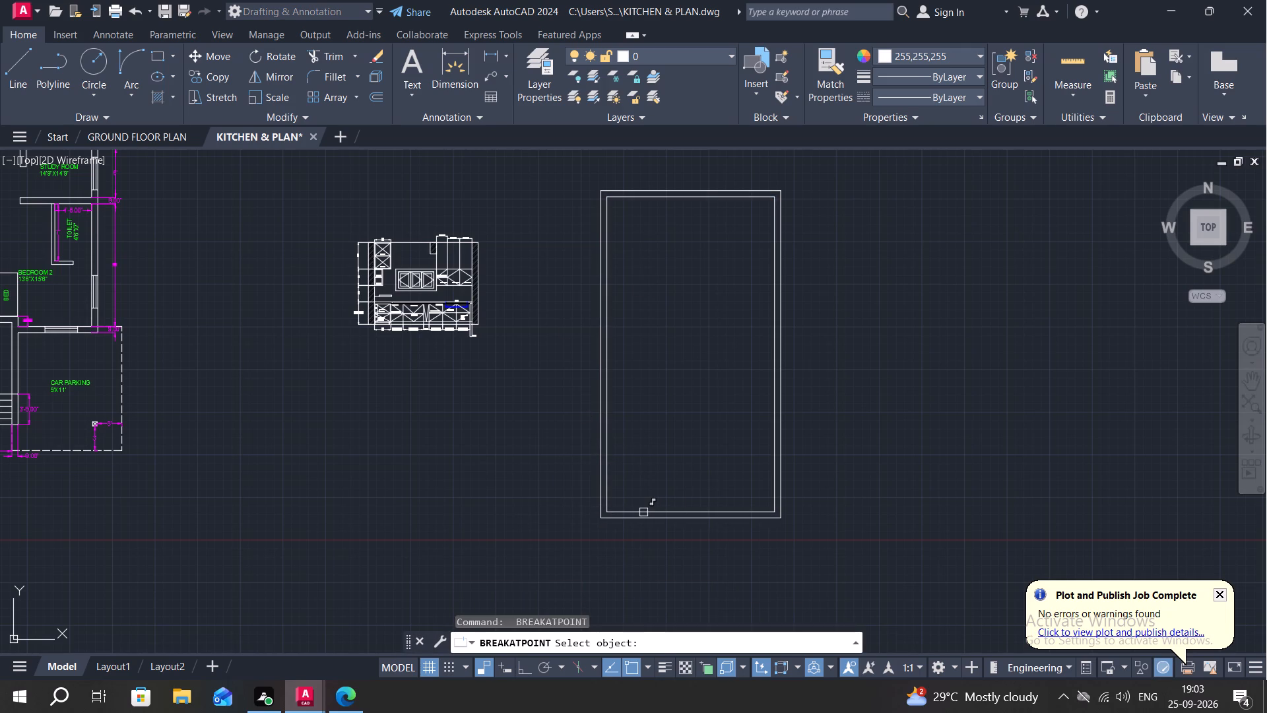
left_click(643, 513)
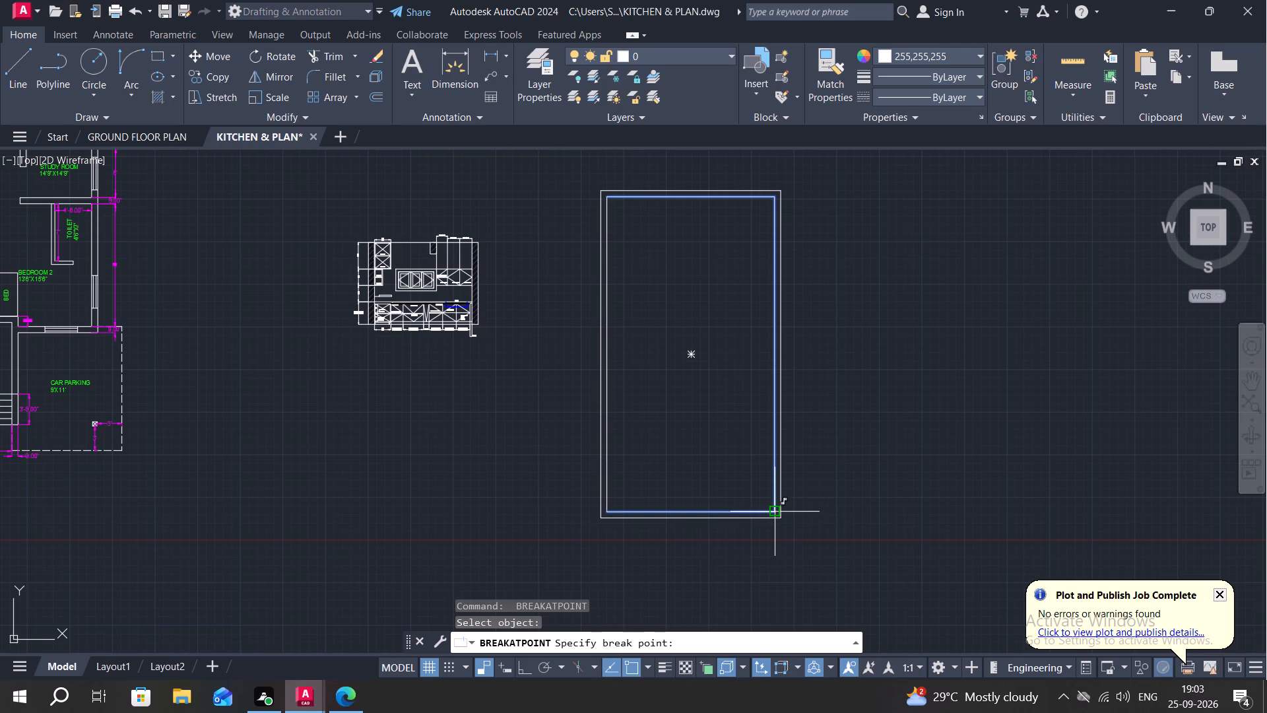
left_click(776, 511)
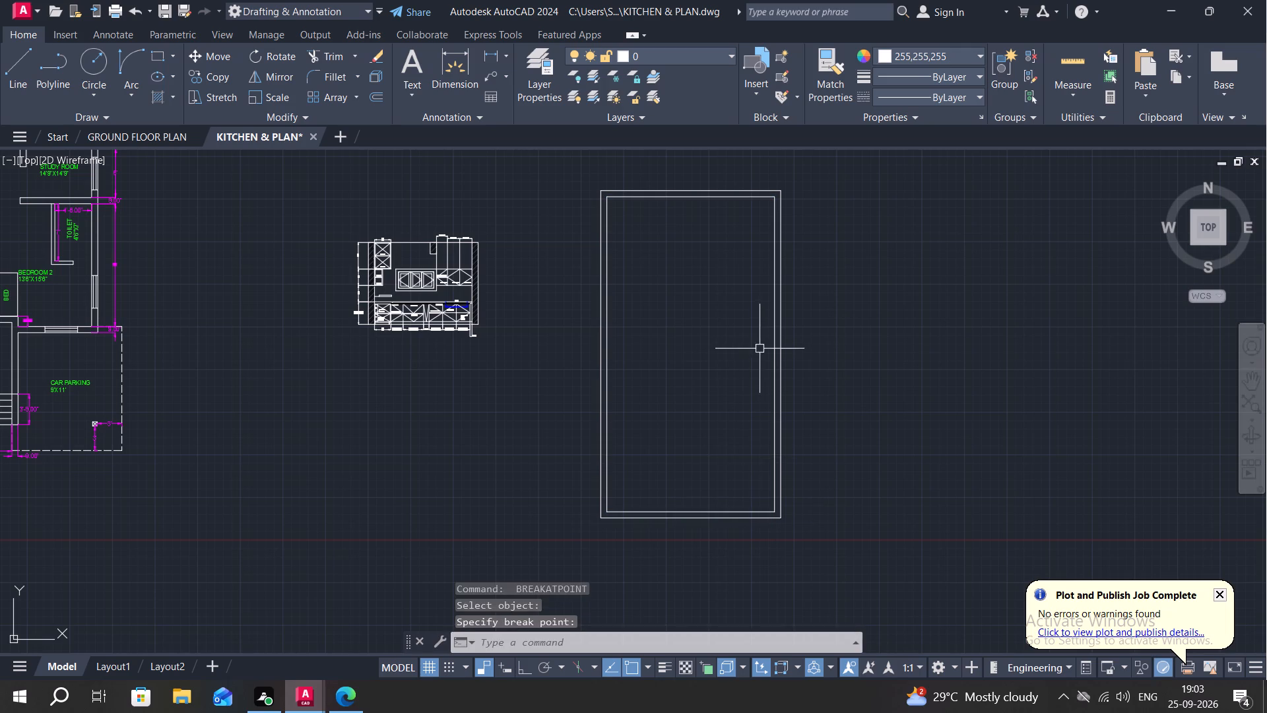
key("space")
left_click(777, 363)
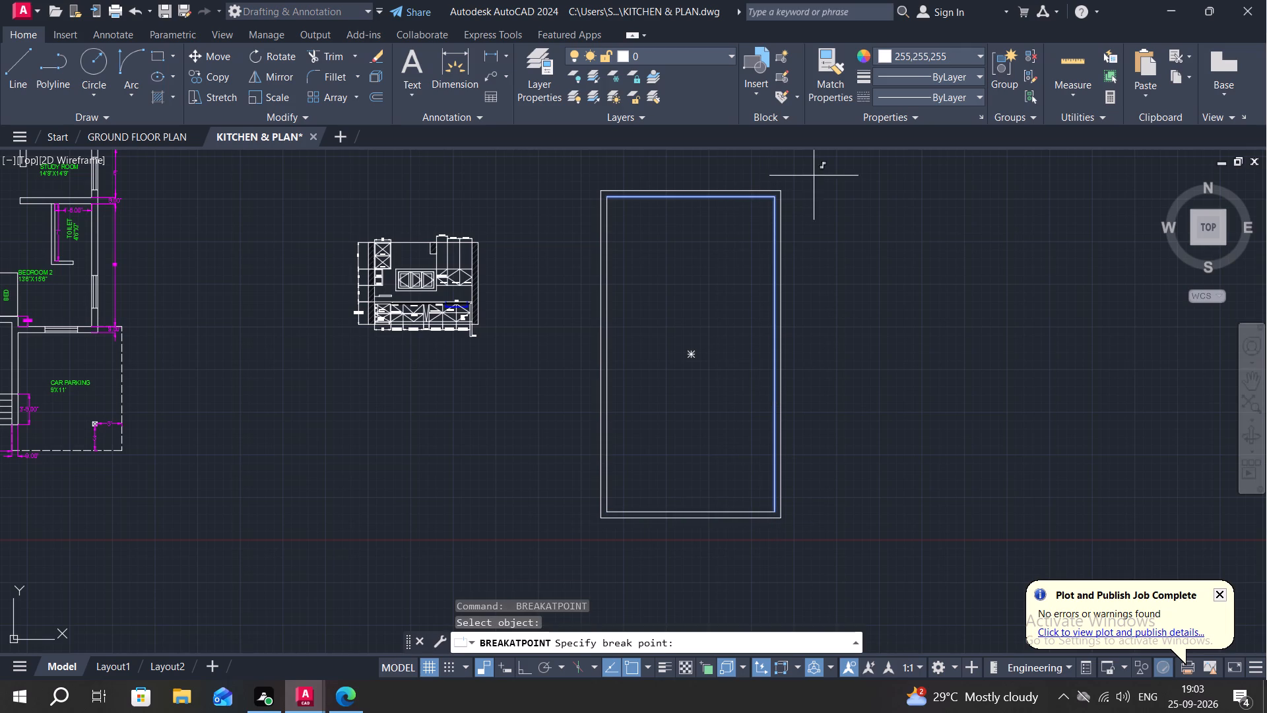
left_click(775, 197)
key("Escape")
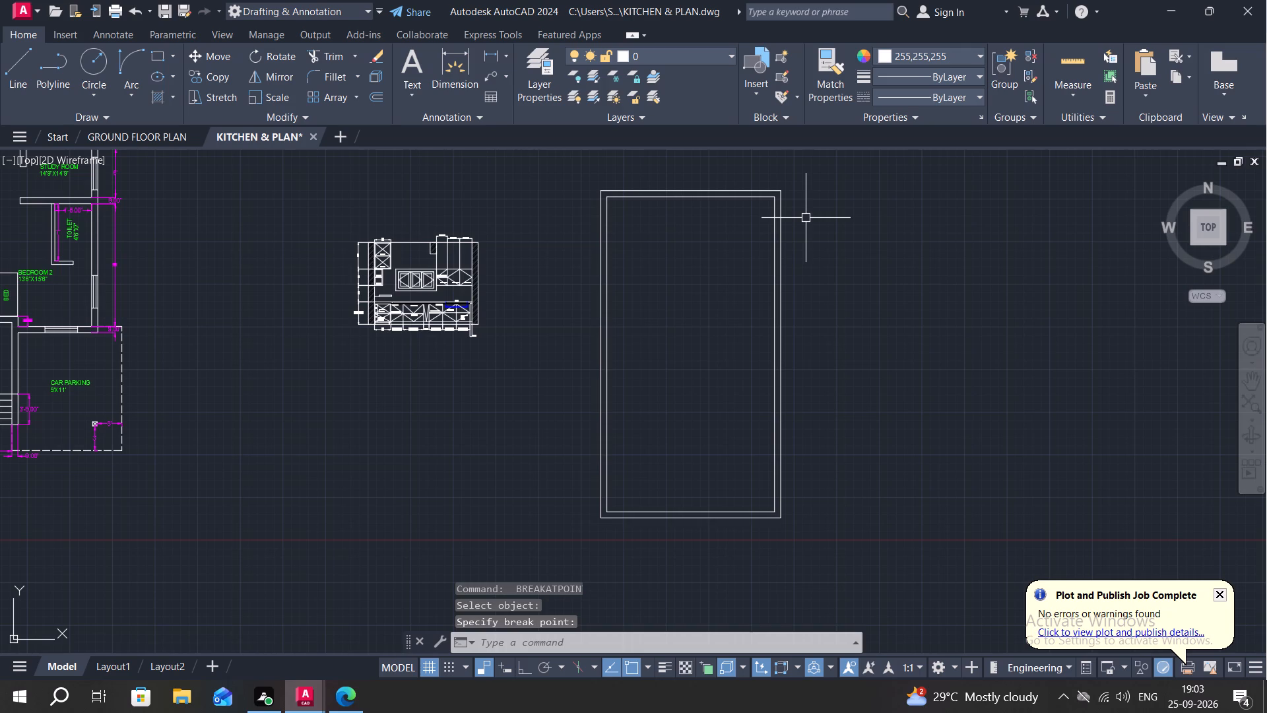
Offset the inner left and inner right wall lines 10' toward the middle to form the central partition wall.
key("o")
key("space")
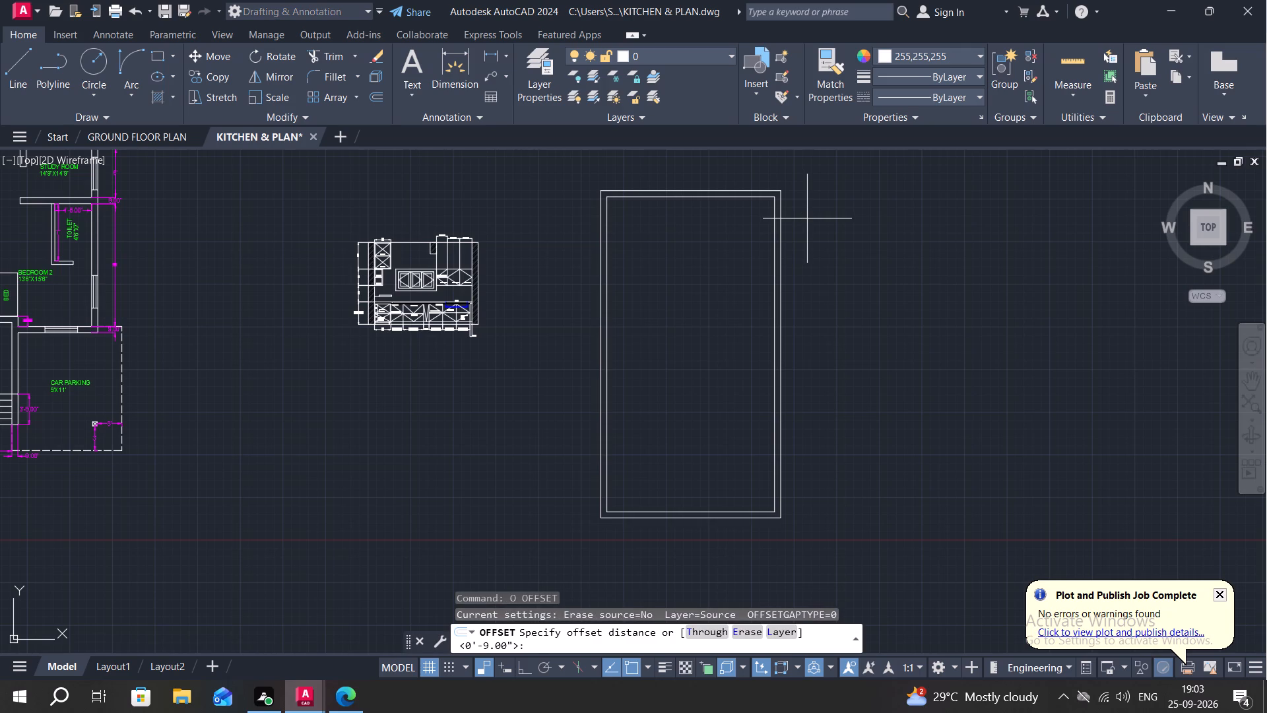
key("1")
type("0'")
key("space")
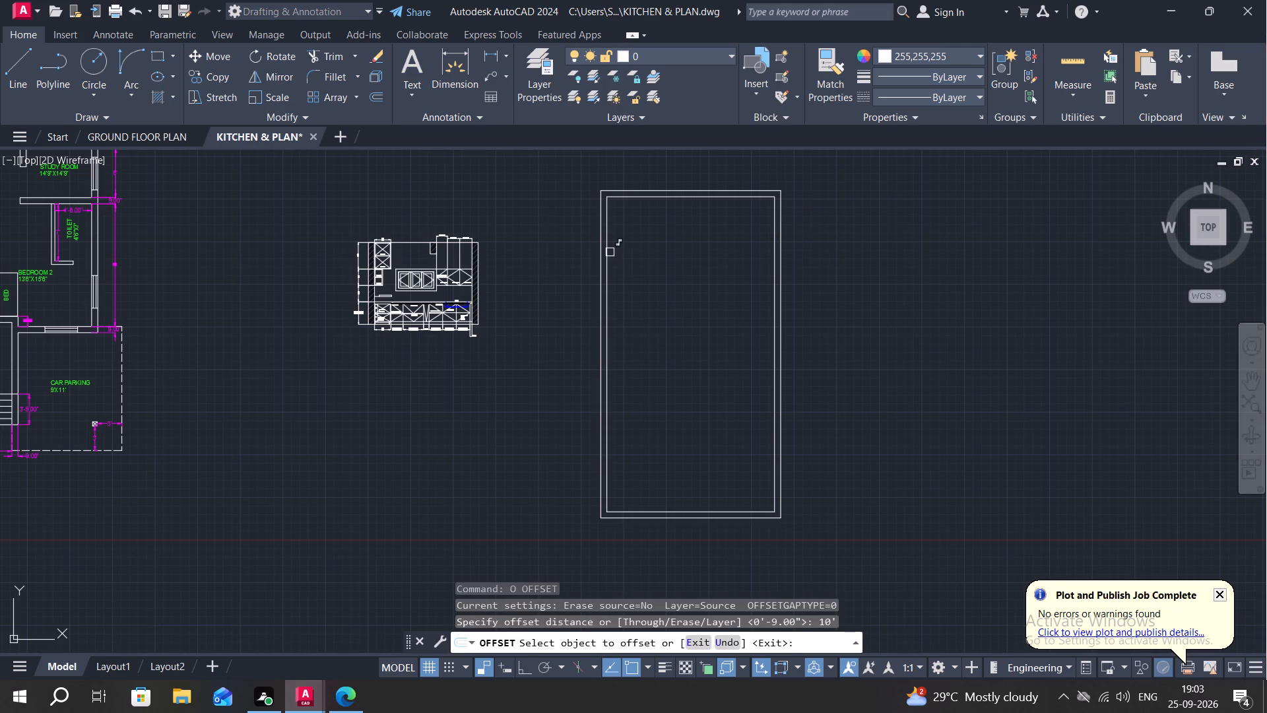
left_click(610, 252)
left_click(711, 276)
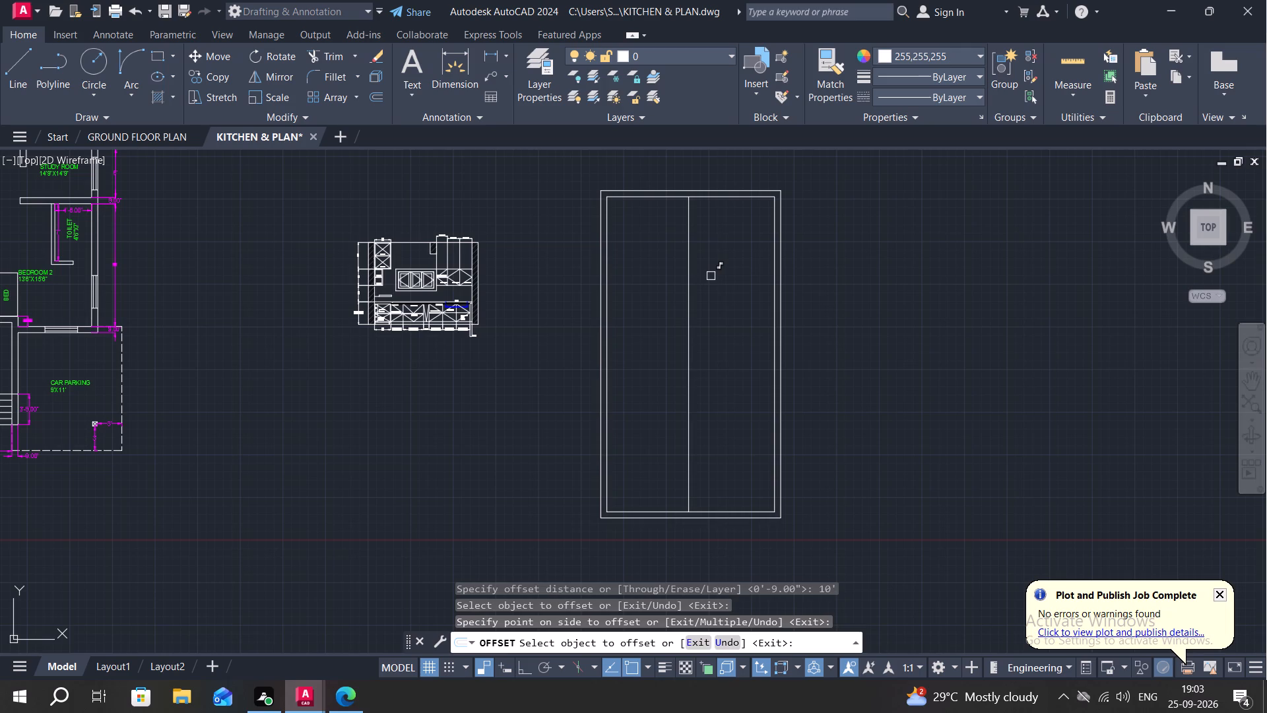
key("Escape")
key("space")
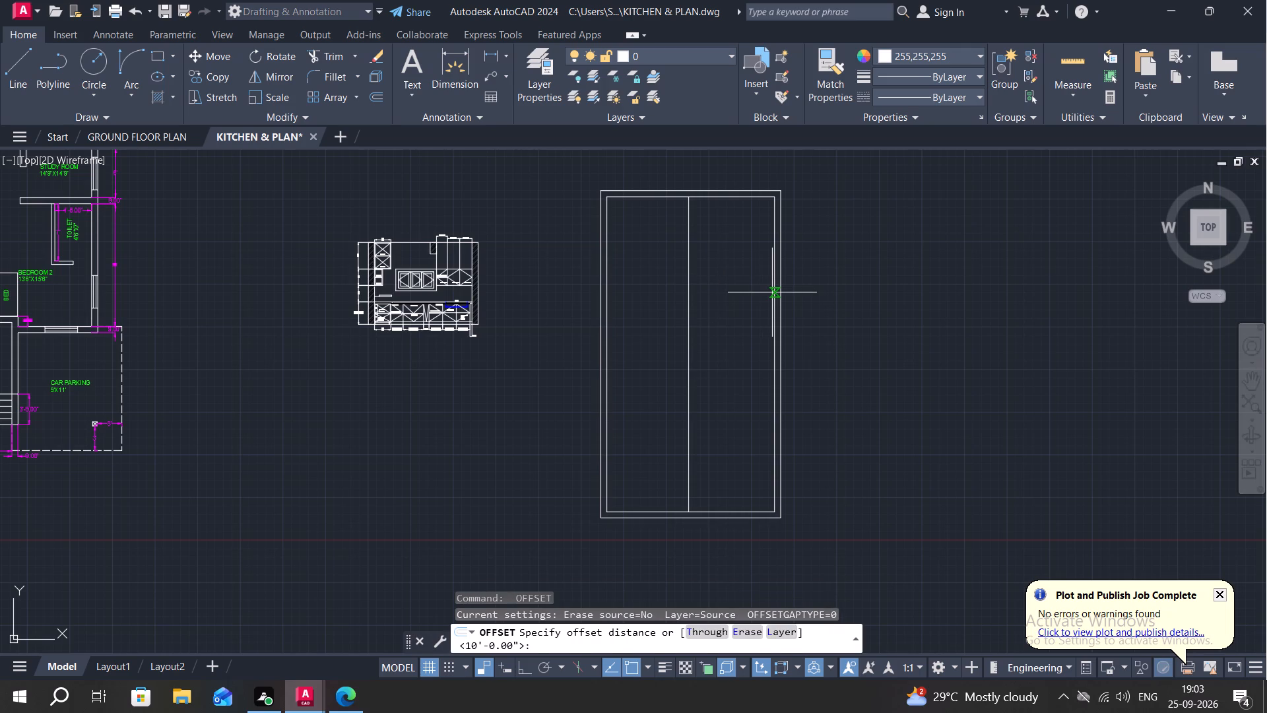
key("space")
left_click(773, 299)
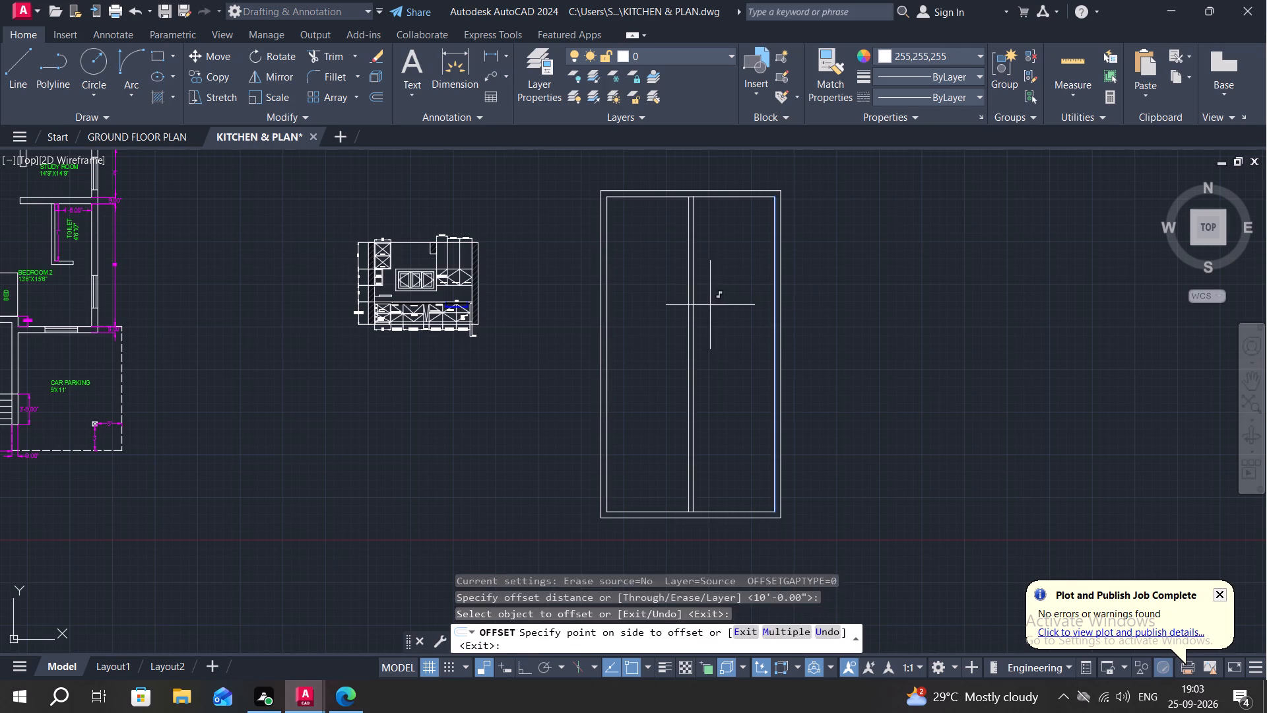
left_click(710, 305)
key("Escape")
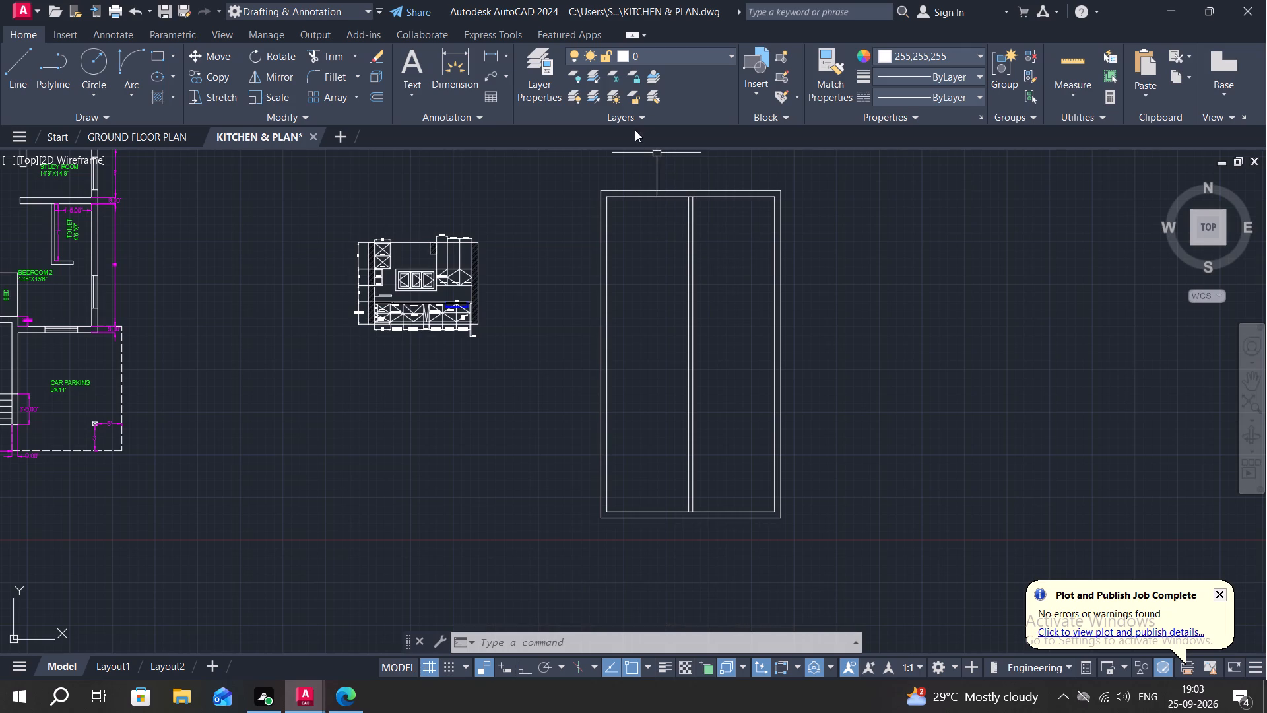
Offset the inner top wall line 10' downward to start the cross partition of the new plan.
type("O")
key("space")
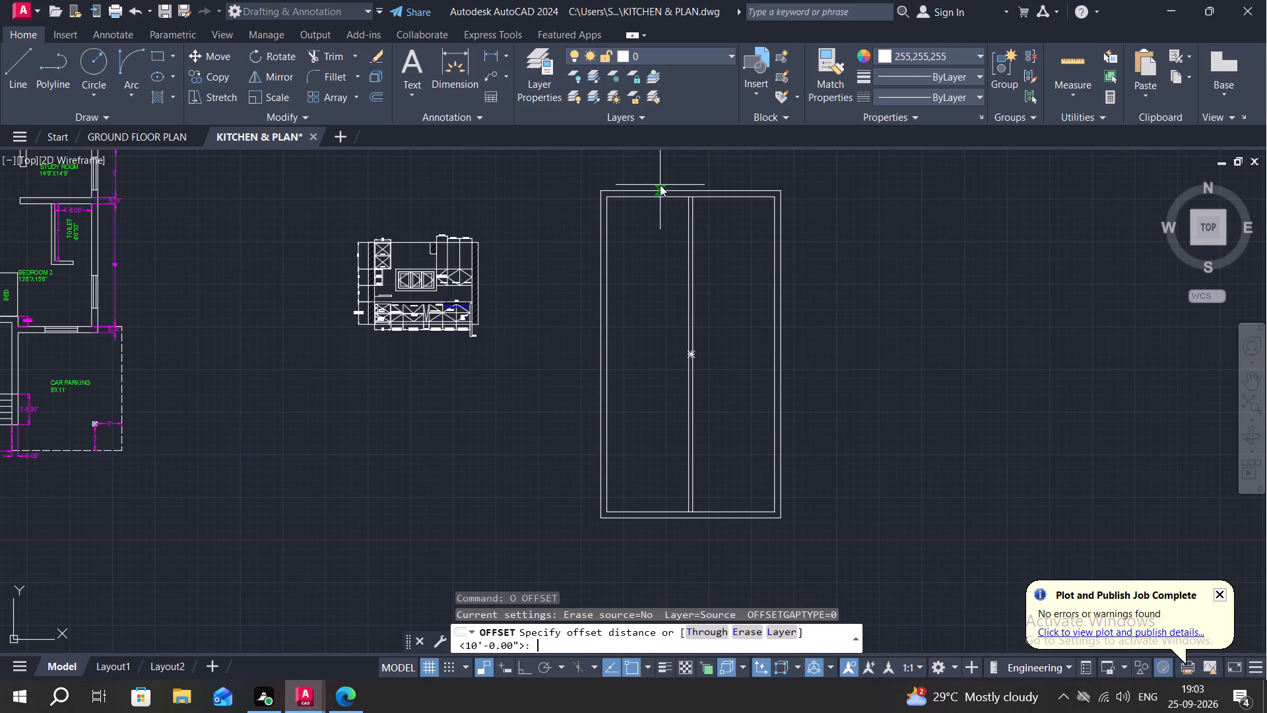
key("1")
key("0")
key("apostrophe")
key("Return")
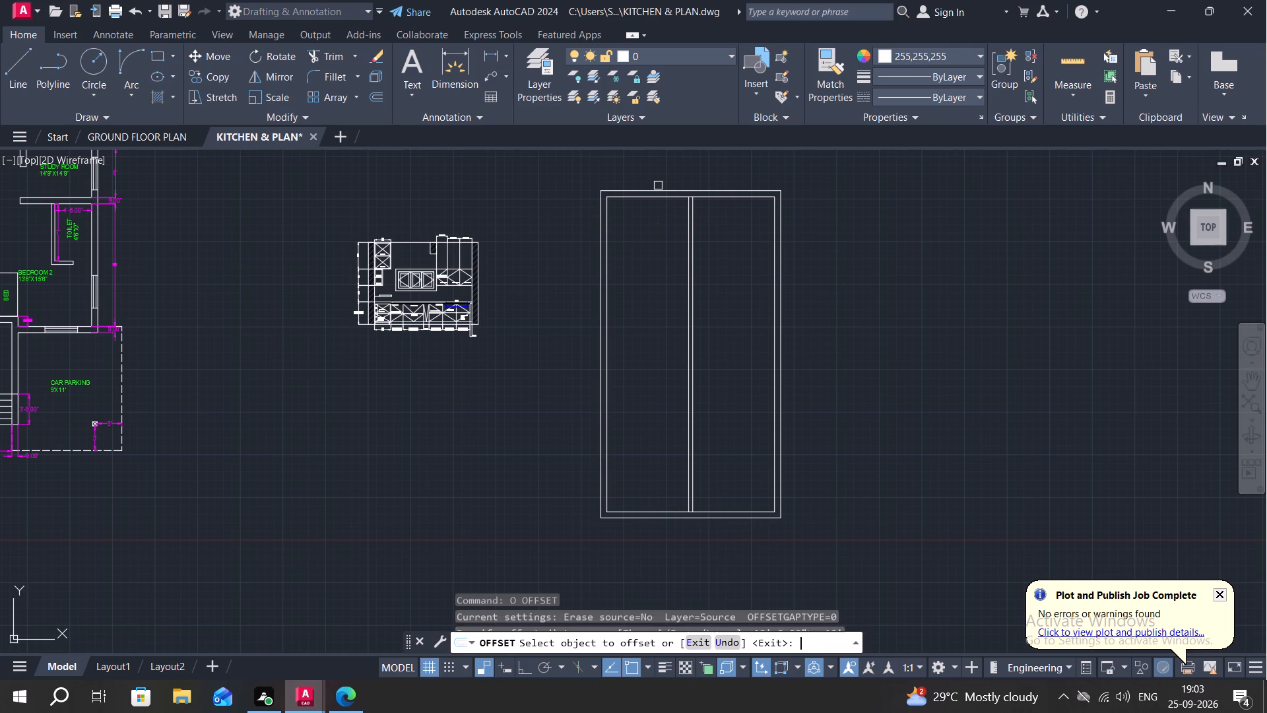
left_click(665, 196)
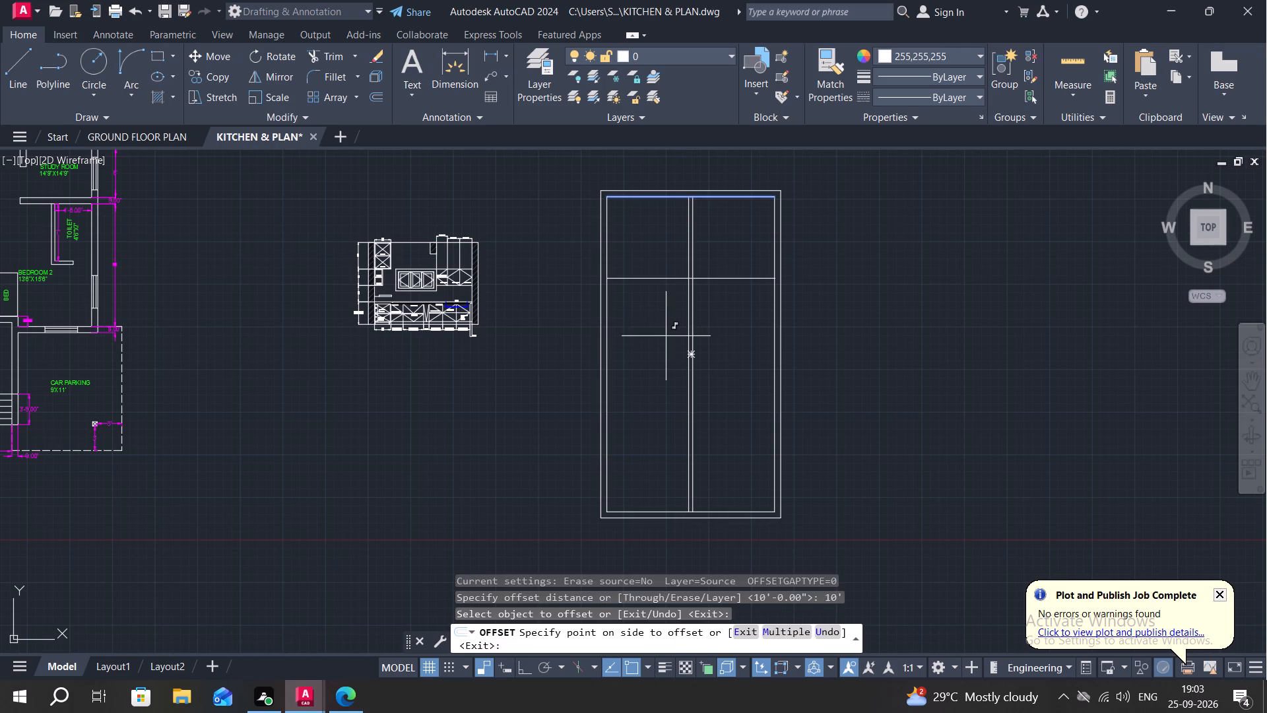
left_click(665, 337)
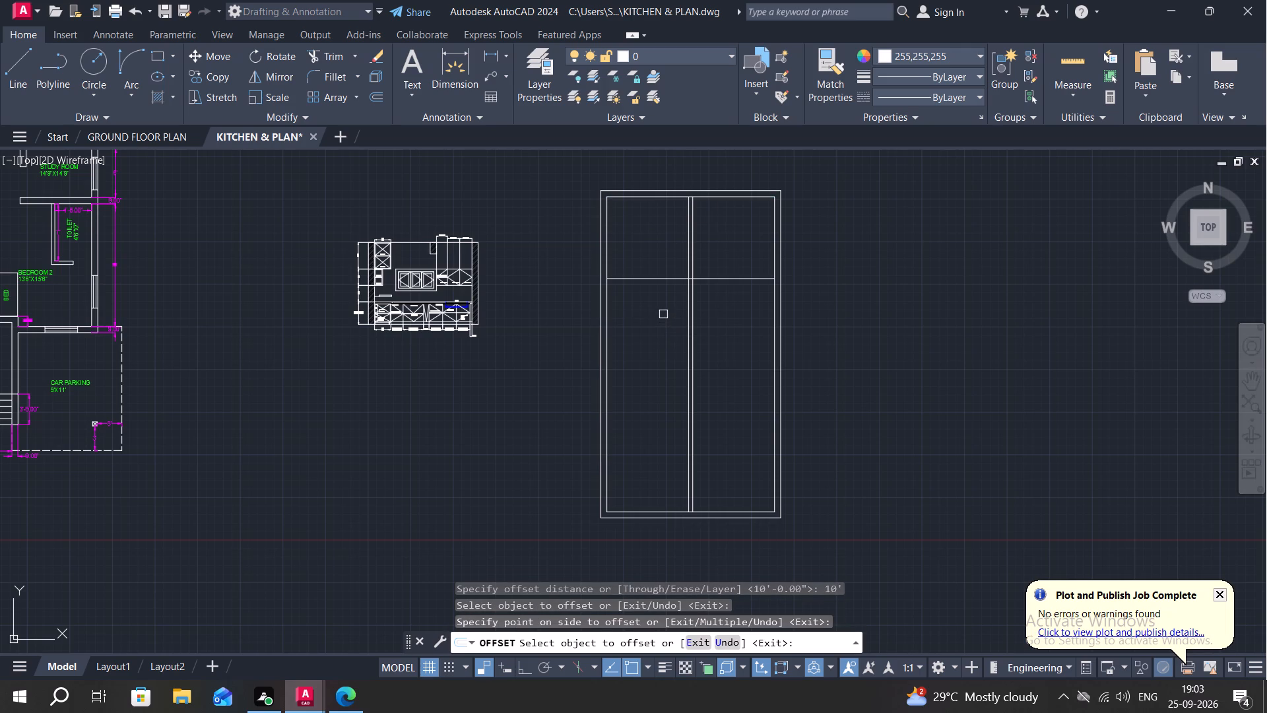
Try to offset the inner top wall line 11' downward for the cross partition in the new plan.
type("O")
key("space")
type("11'")
key("Return")
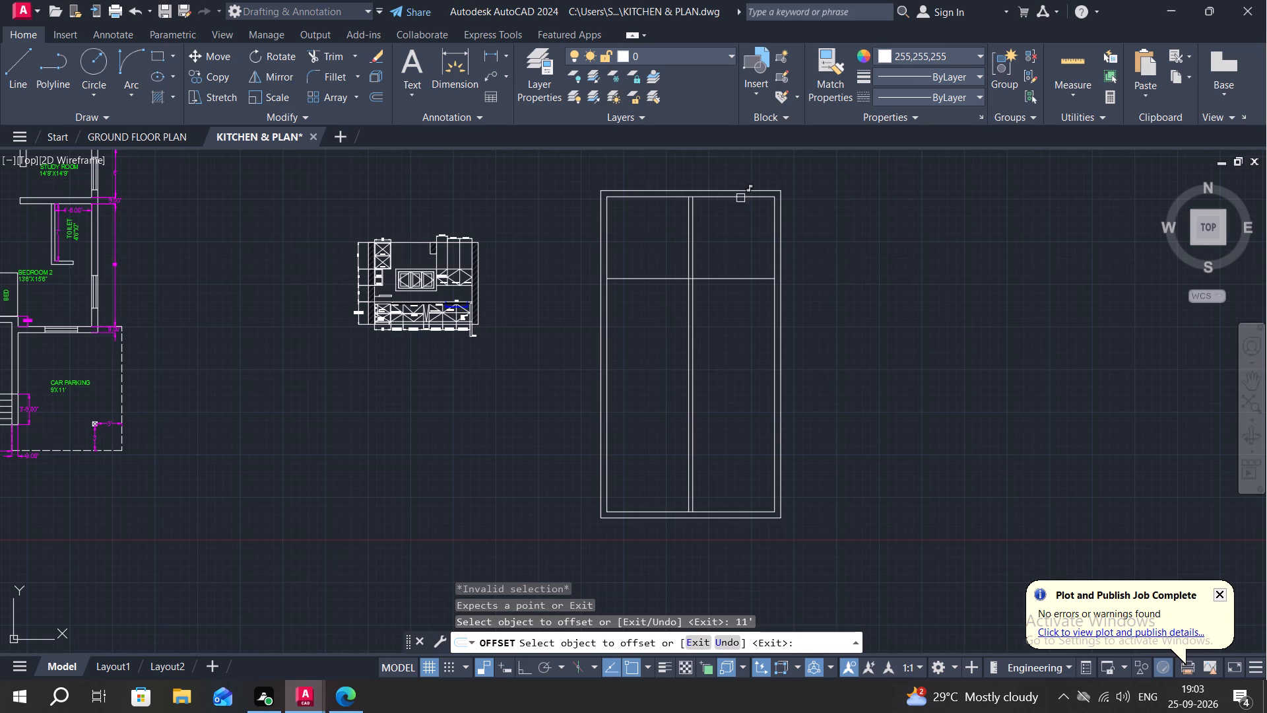
left_click(742, 199)
left_click(717, 334)
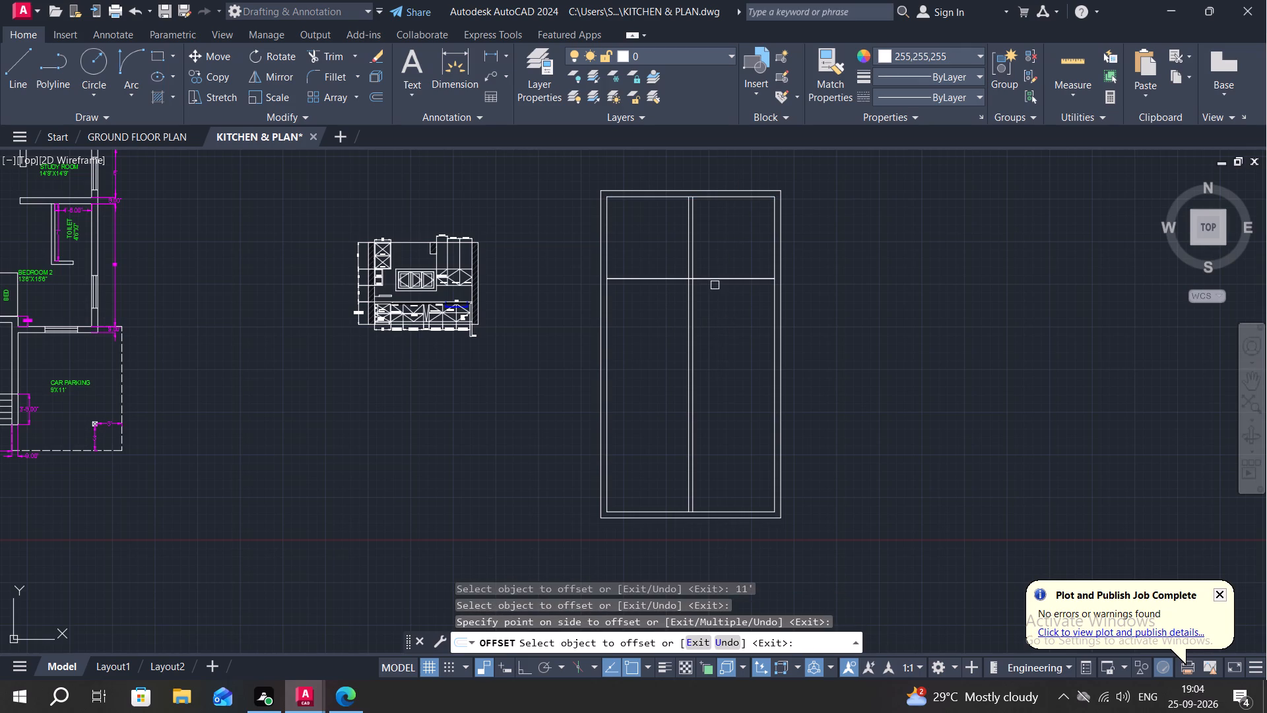
scroll(715, 285, "up", 1)
key("Escape")
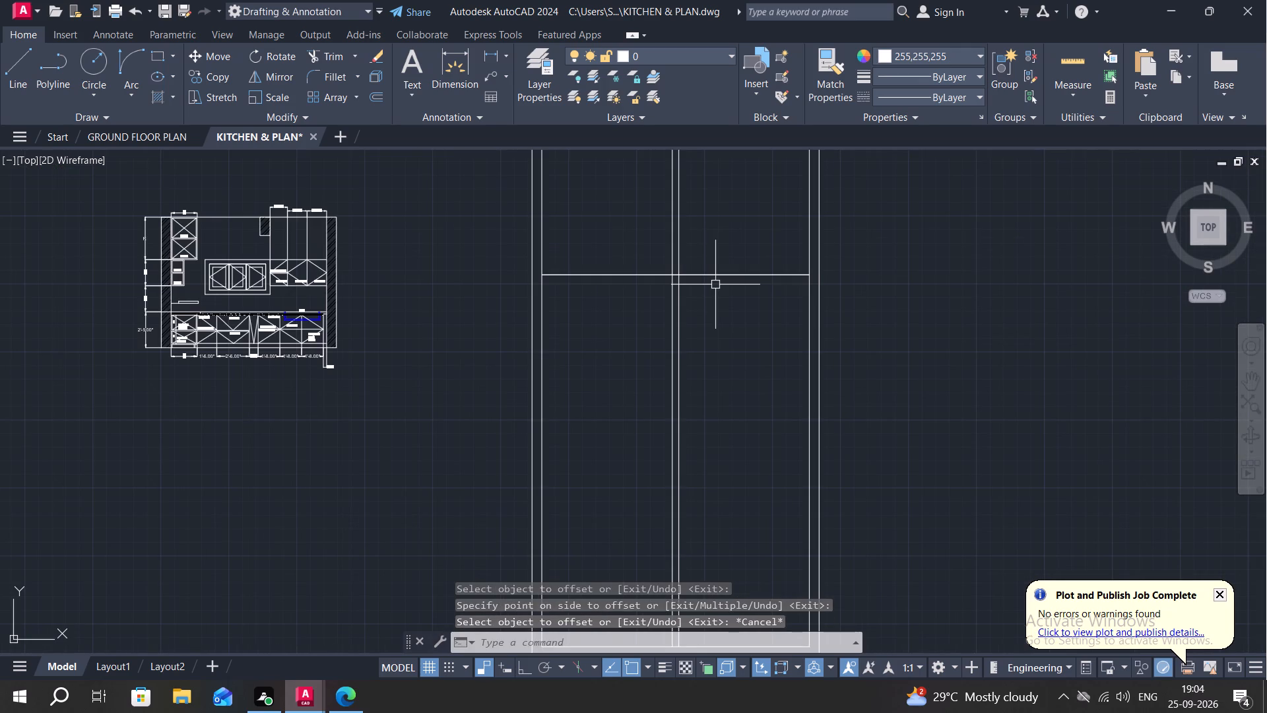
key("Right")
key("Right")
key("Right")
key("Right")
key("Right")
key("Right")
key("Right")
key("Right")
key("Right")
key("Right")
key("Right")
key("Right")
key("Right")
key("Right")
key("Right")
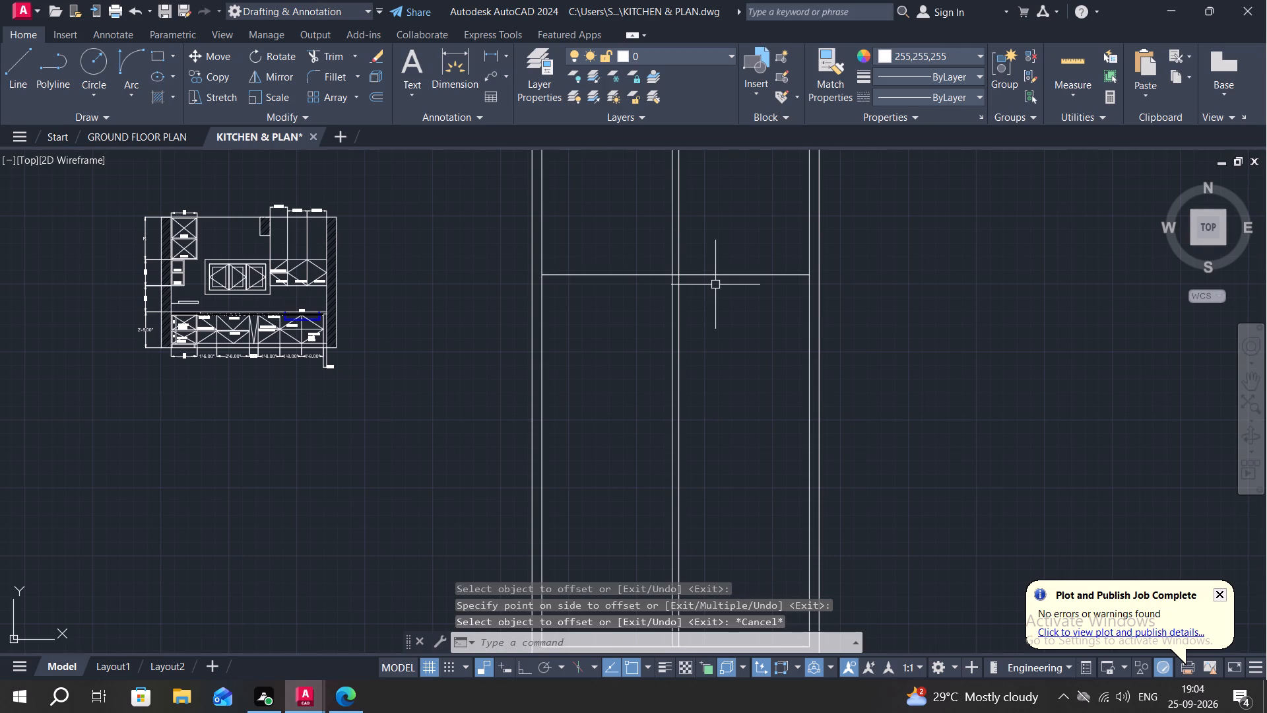
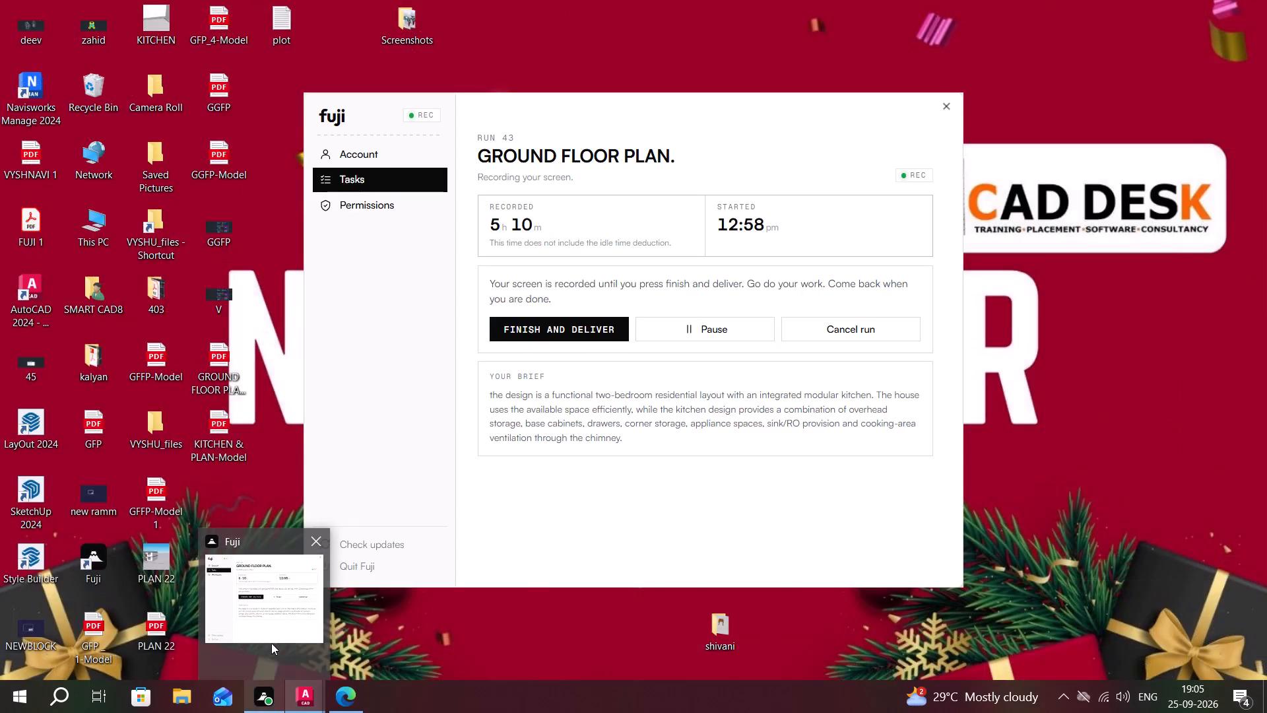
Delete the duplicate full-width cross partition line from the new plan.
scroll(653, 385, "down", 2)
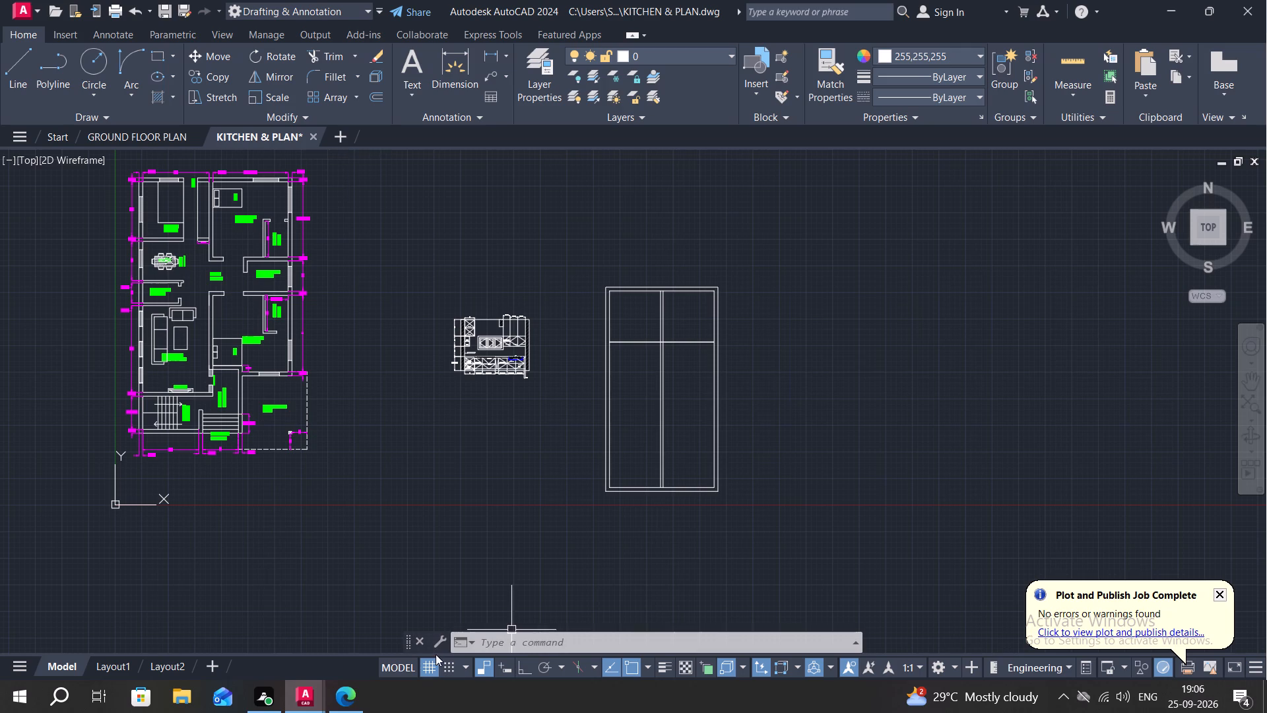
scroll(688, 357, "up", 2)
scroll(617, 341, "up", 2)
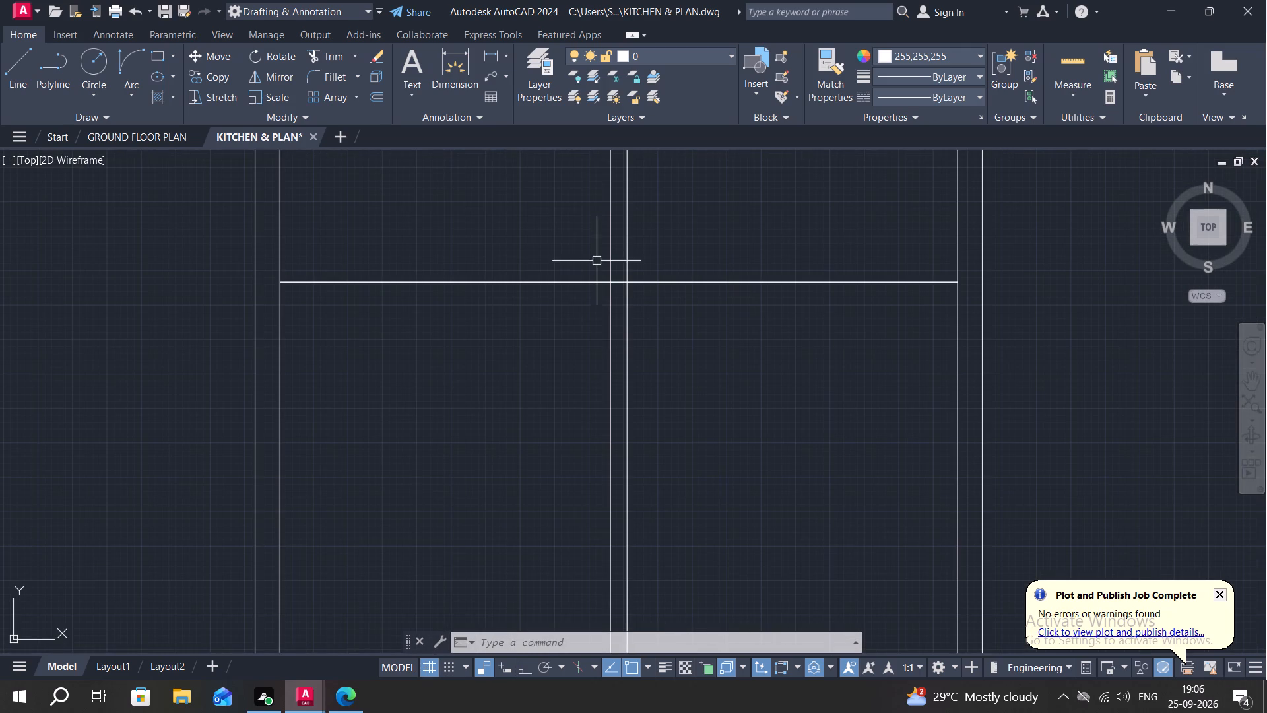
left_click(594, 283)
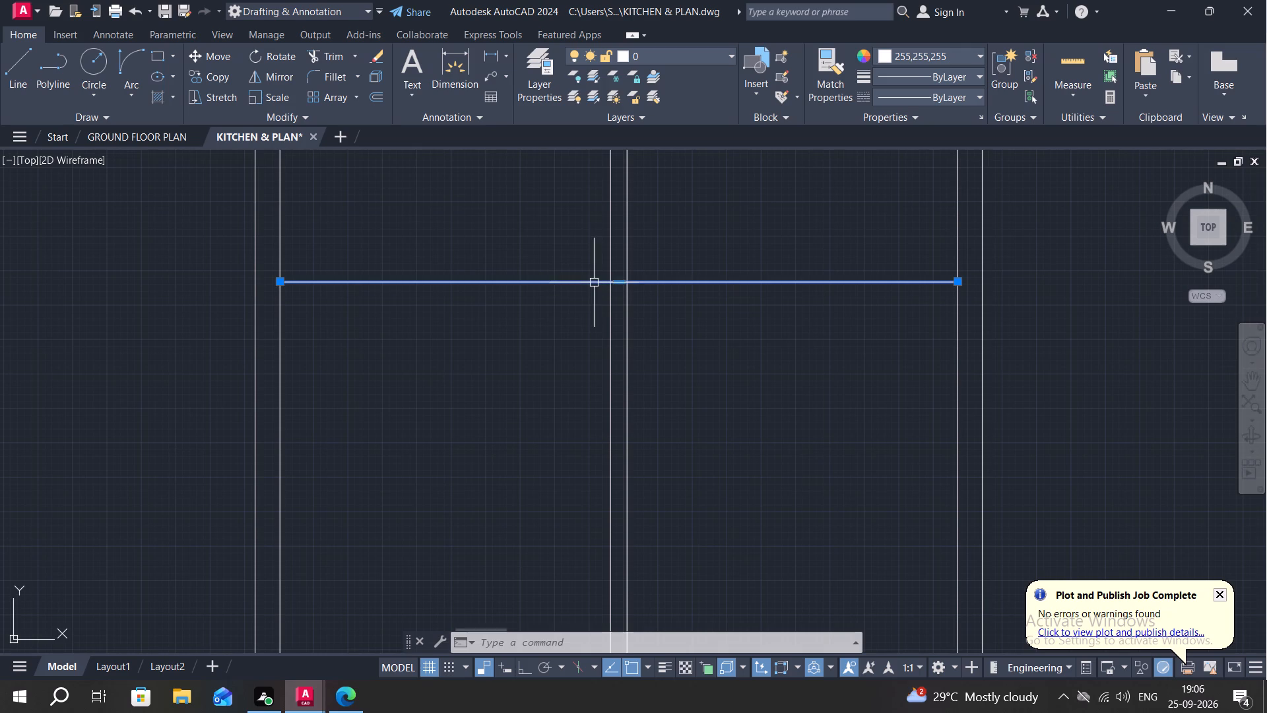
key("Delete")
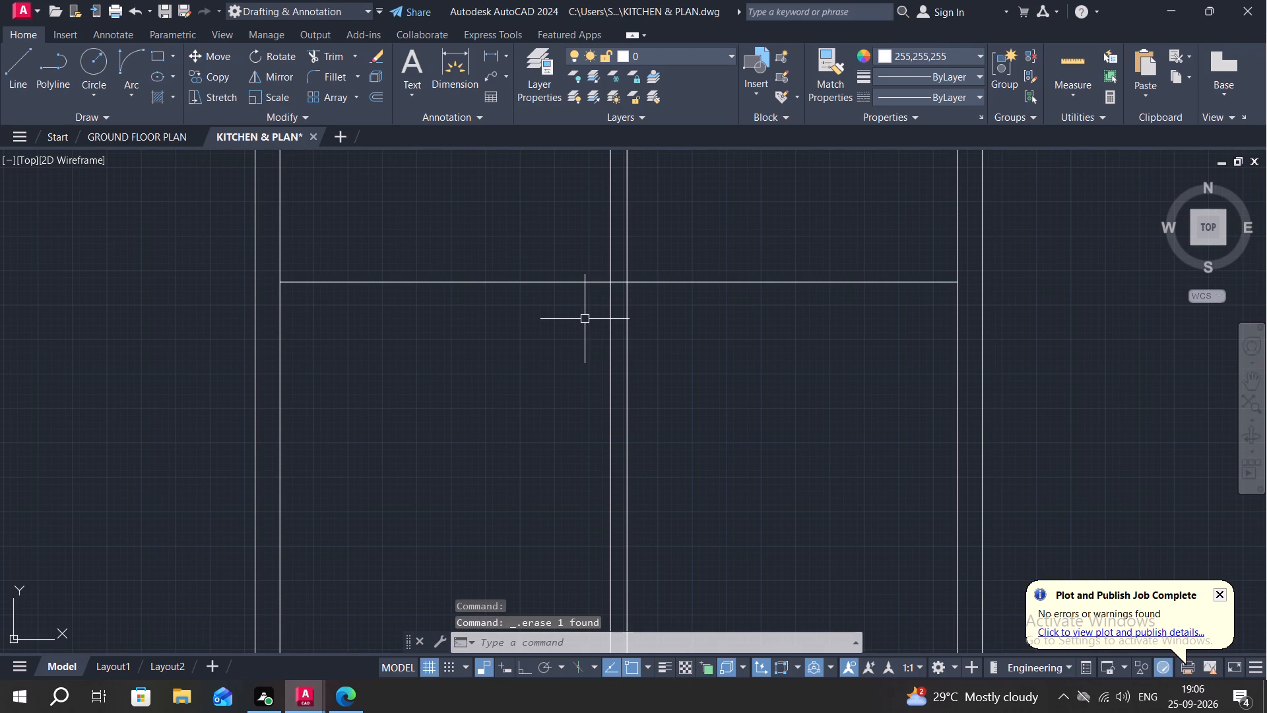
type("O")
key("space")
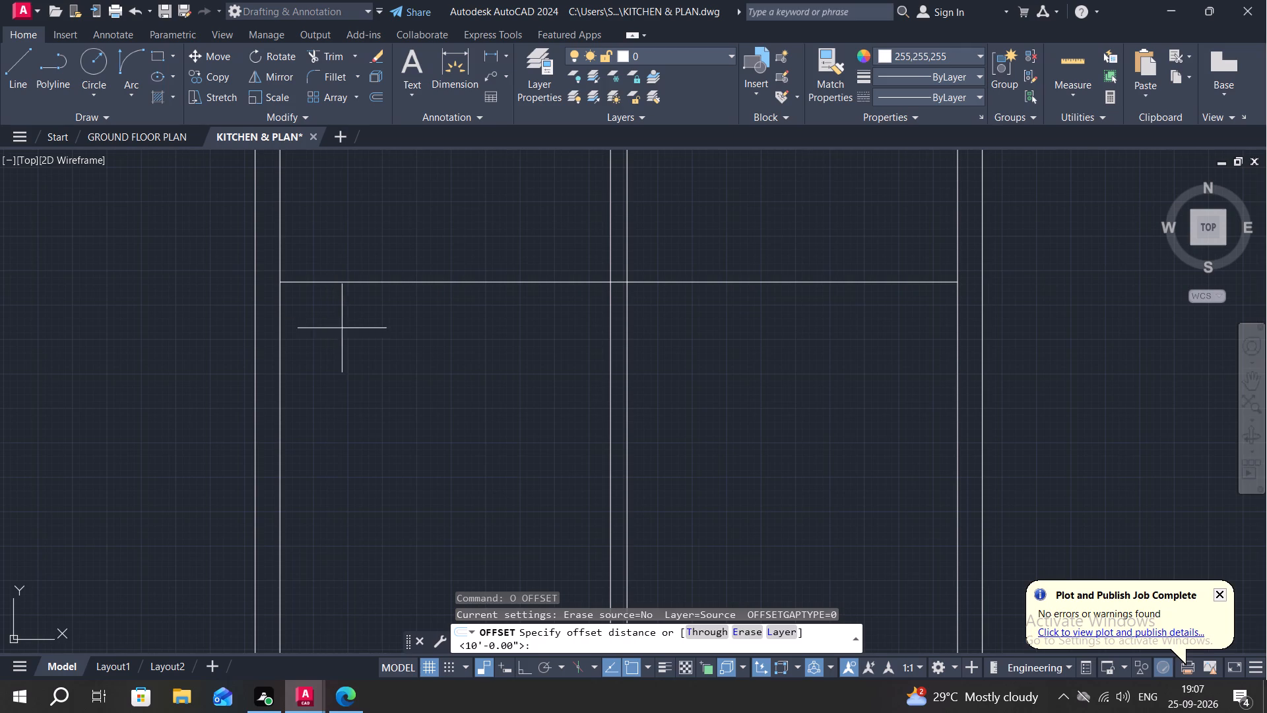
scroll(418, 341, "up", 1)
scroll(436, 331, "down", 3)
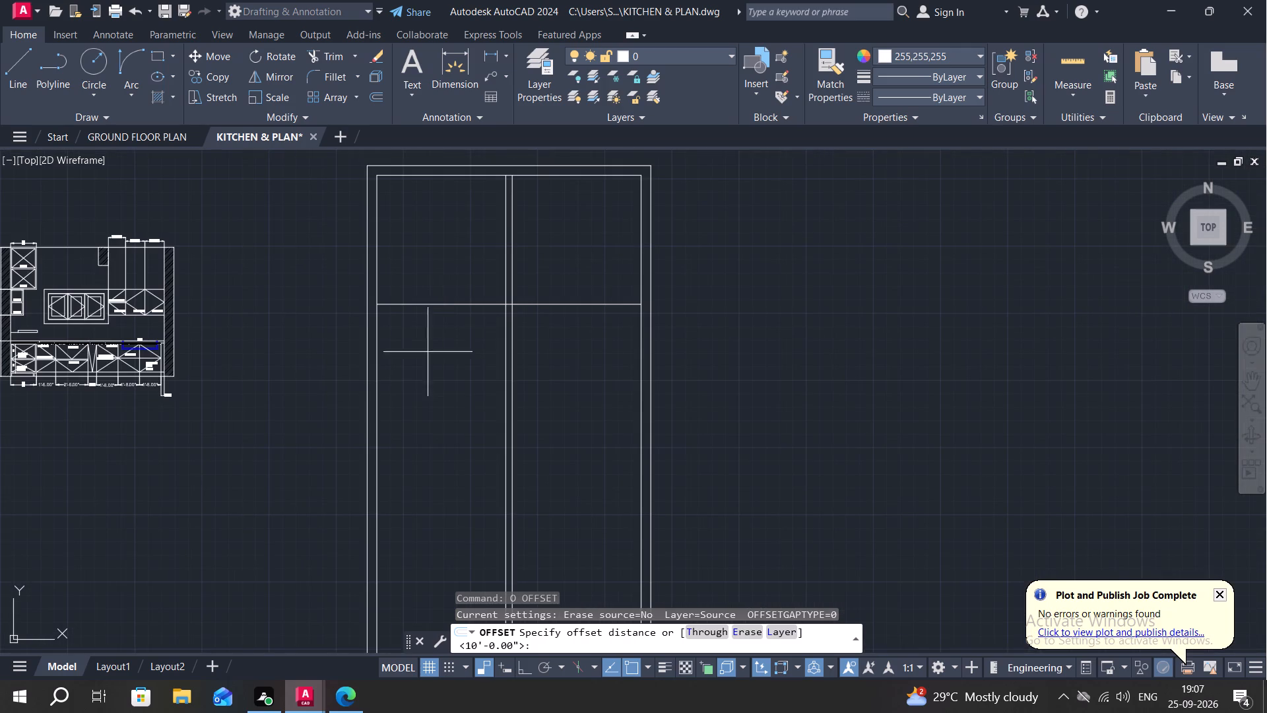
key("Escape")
Trim the inner top wall line between the two central partition lines.
type("TR")
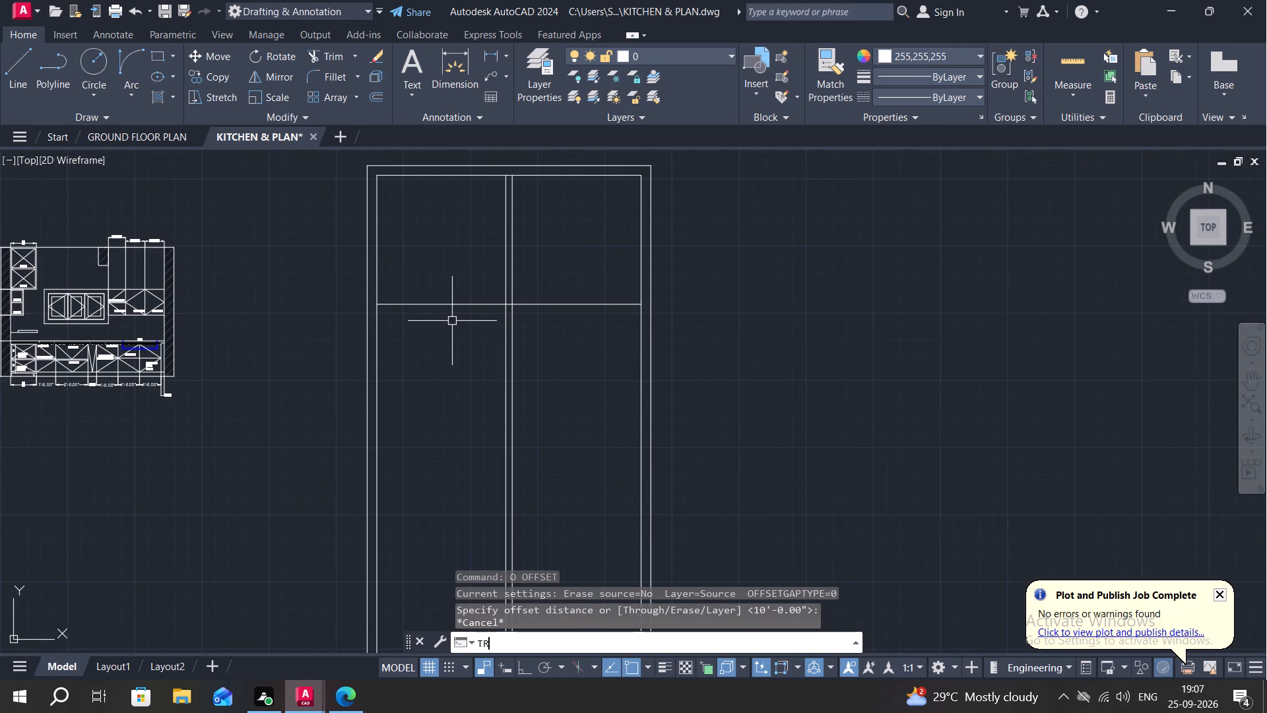
key("space")
scroll(502, 169, "up", 3)
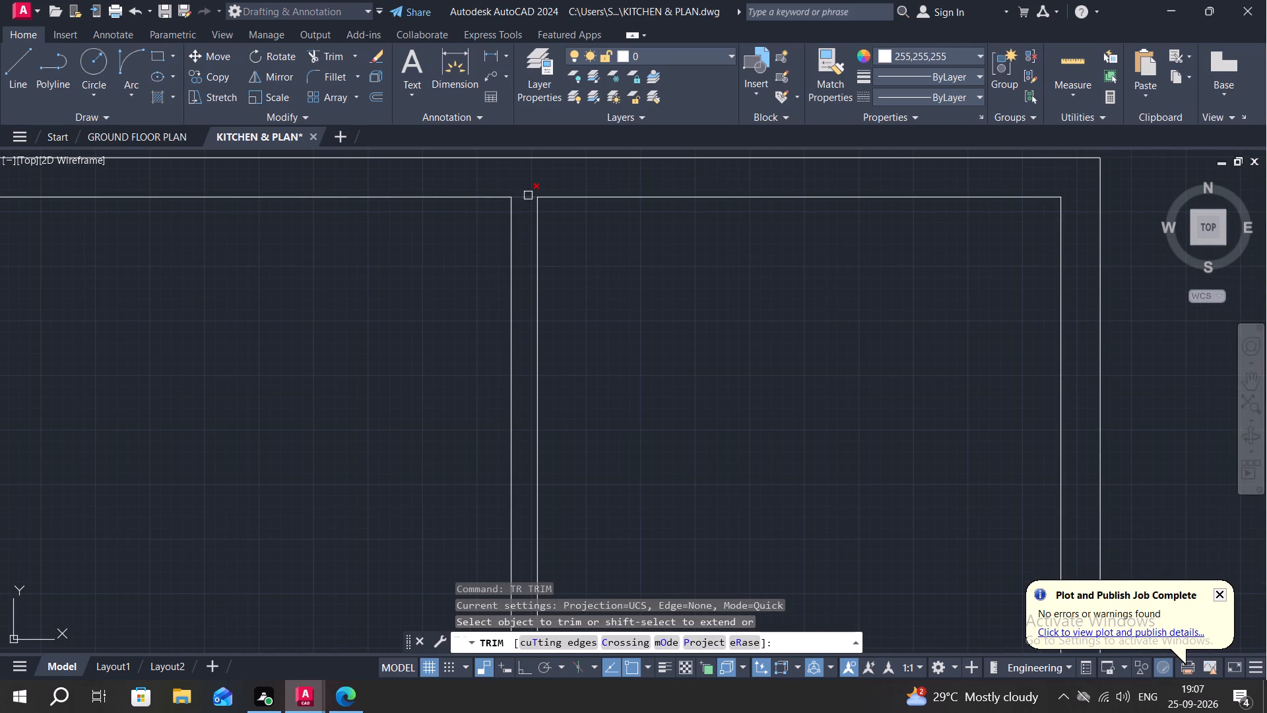
left_click(527, 196)
key("Escape")
Offset the inner top wall line of the right-hand room 11' downward for its cross partition.
scroll(540, 252, "down", 2)
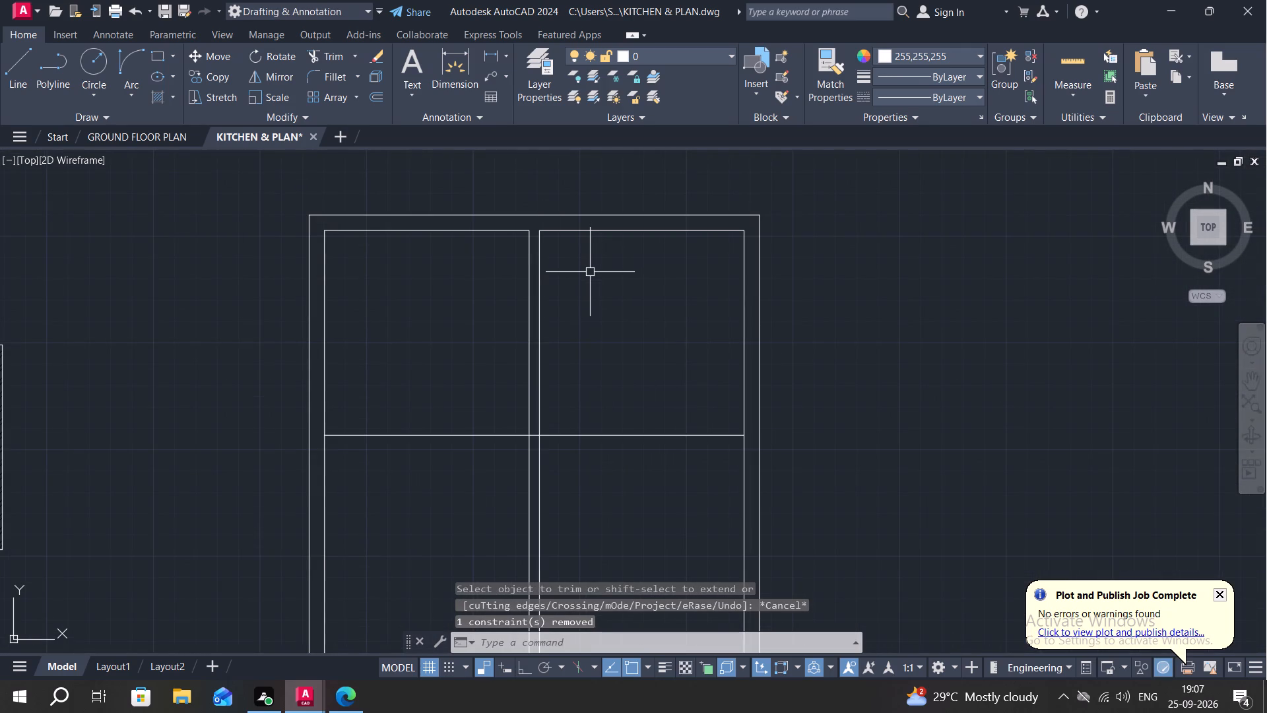
key("o")
key("space")
type("11")
type("'")
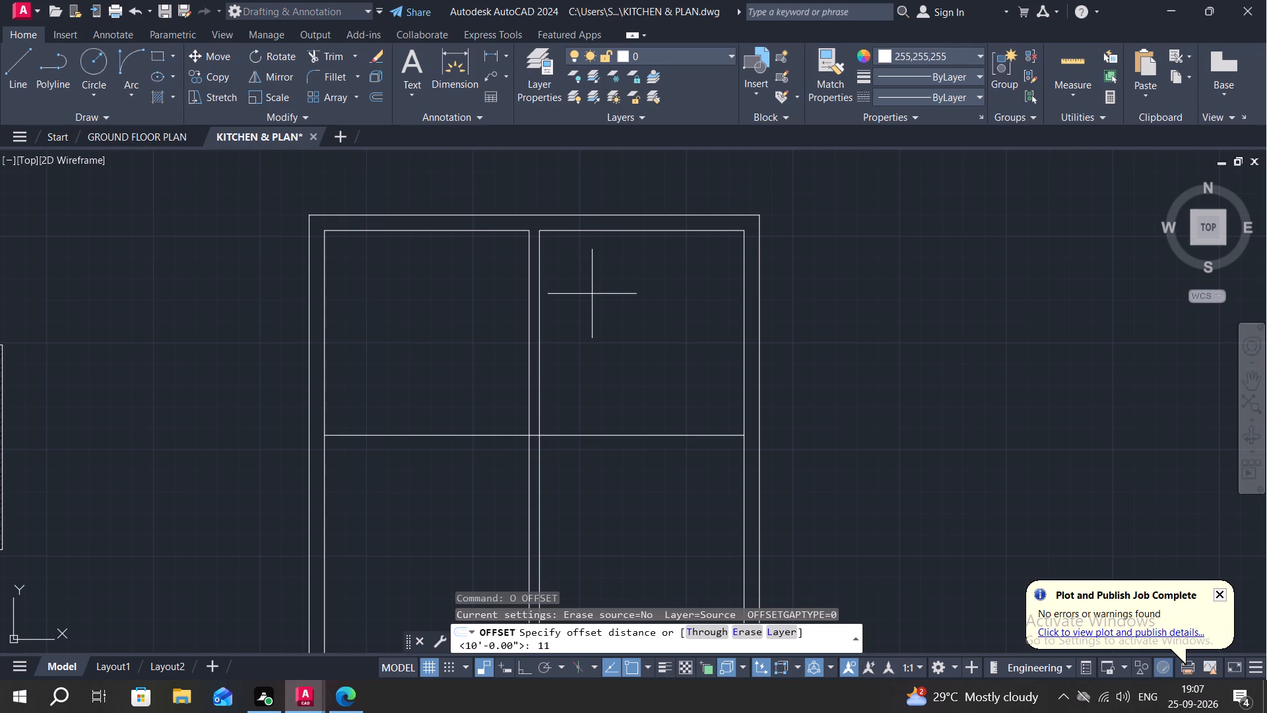
key("space")
left_click(618, 232)
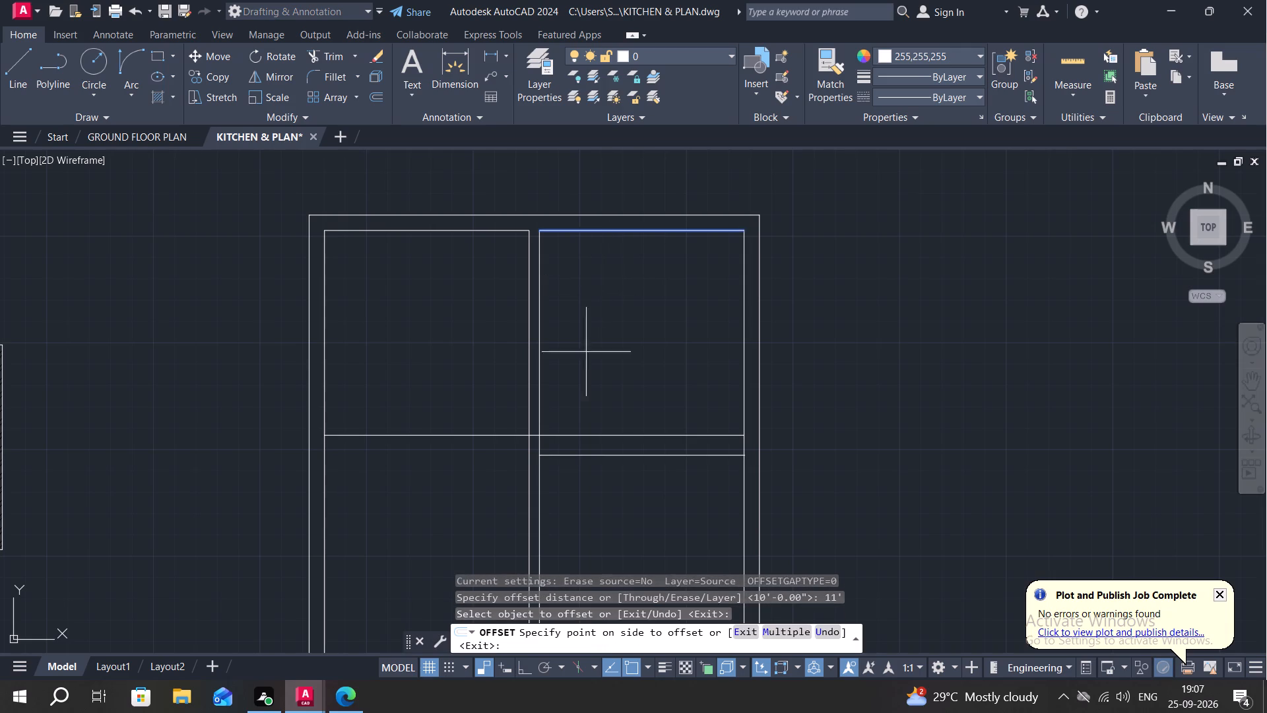
left_click(613, 491)
middle_click_drag(610, 475, 612, 421)
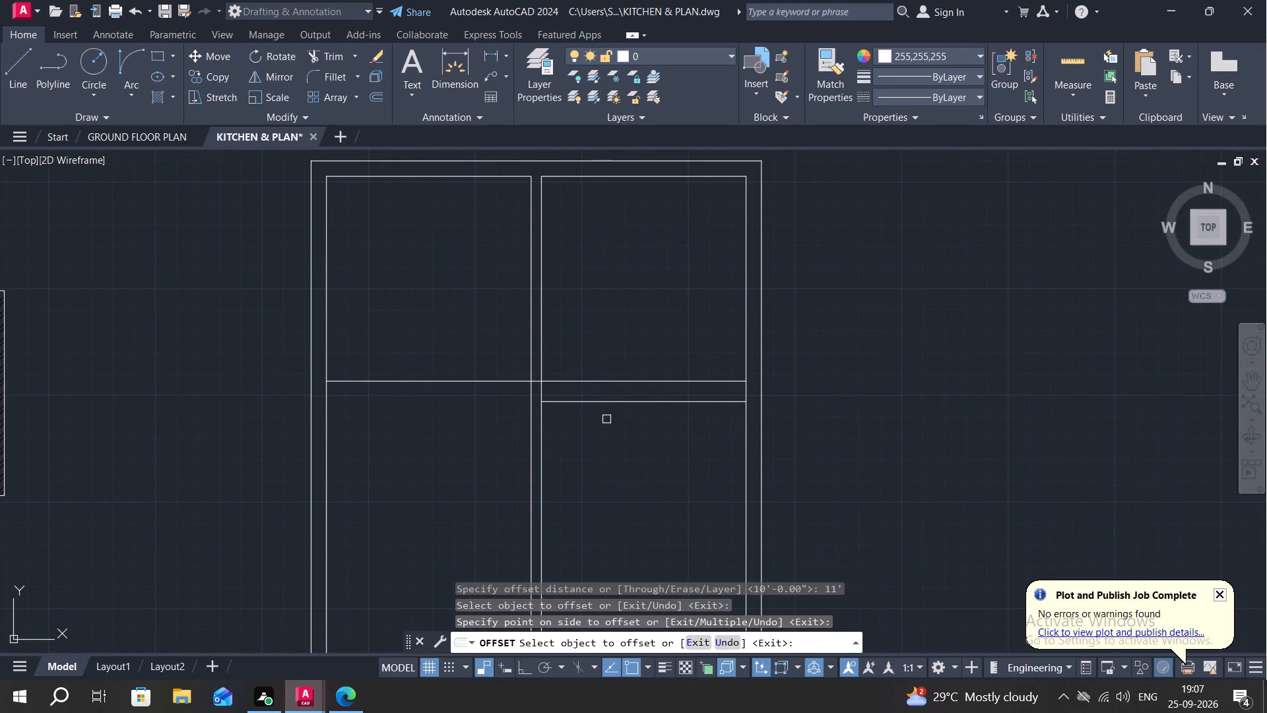
key("Escape")
Trim the upper cross partition line out of the right-hand room and out of the central partition.
key("t")
type("R")
key("space")
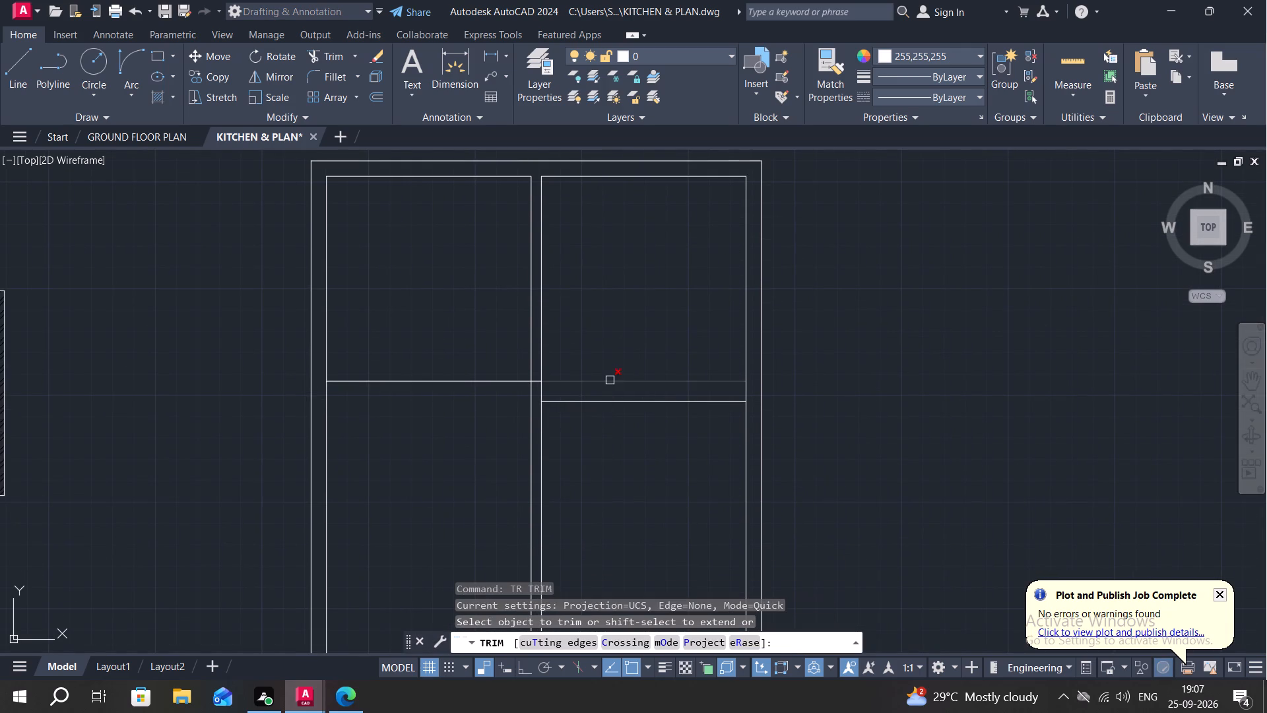
left_click(610, 380)
left_click(537, 380)
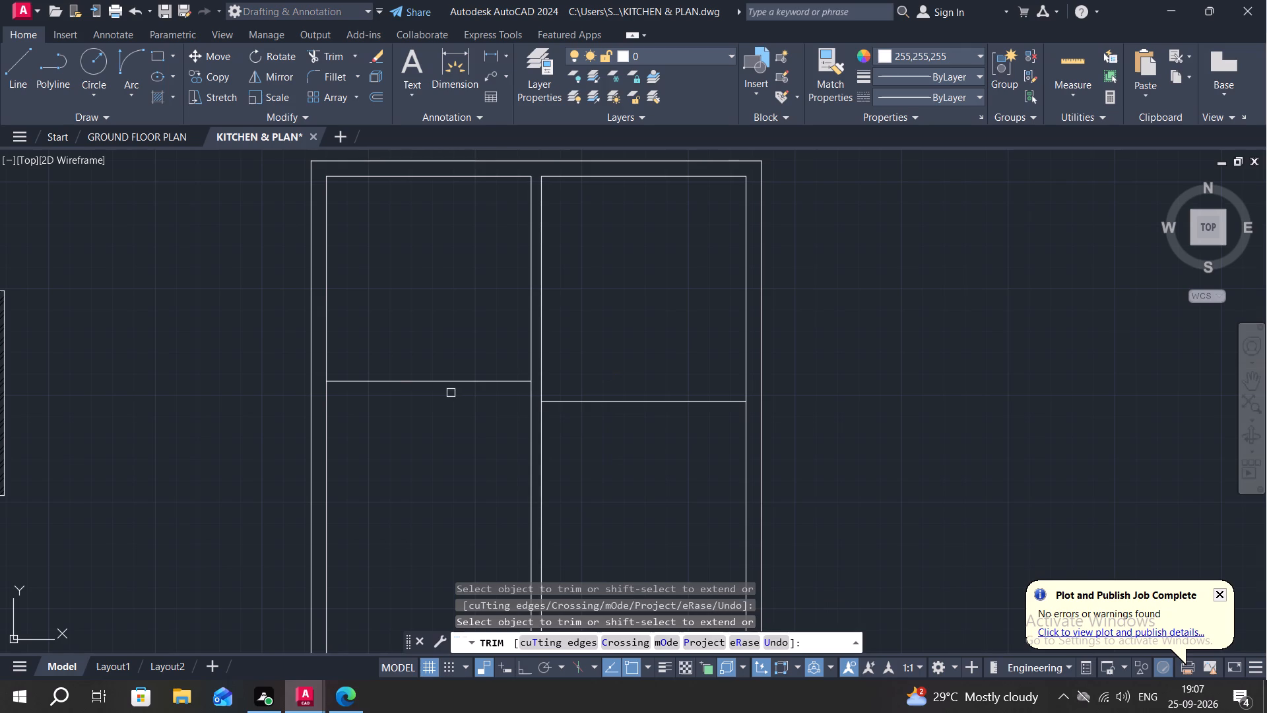
key("Escape")
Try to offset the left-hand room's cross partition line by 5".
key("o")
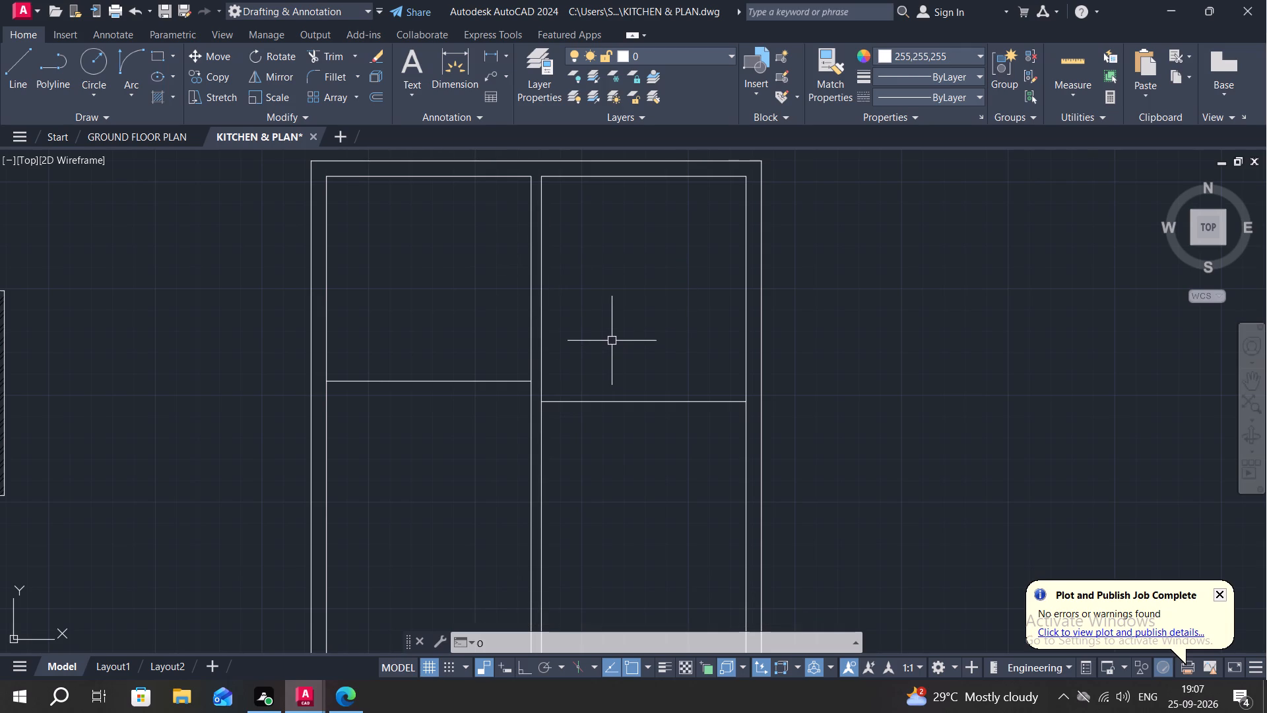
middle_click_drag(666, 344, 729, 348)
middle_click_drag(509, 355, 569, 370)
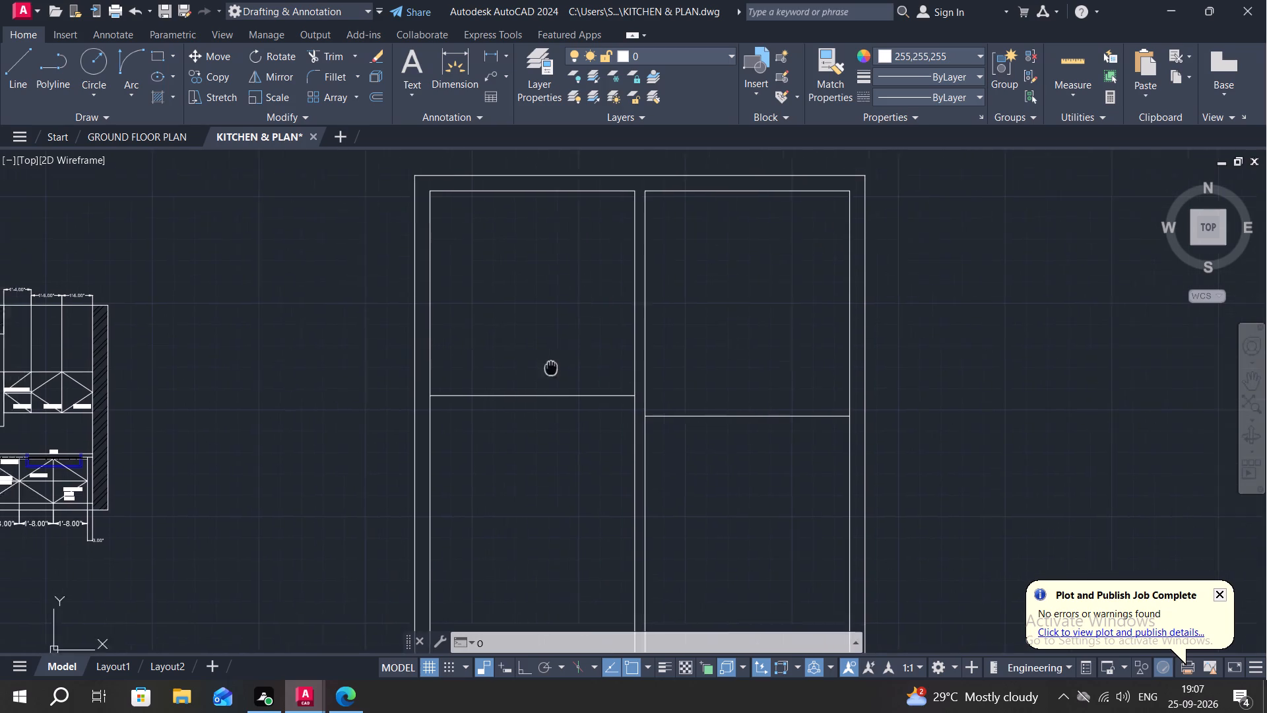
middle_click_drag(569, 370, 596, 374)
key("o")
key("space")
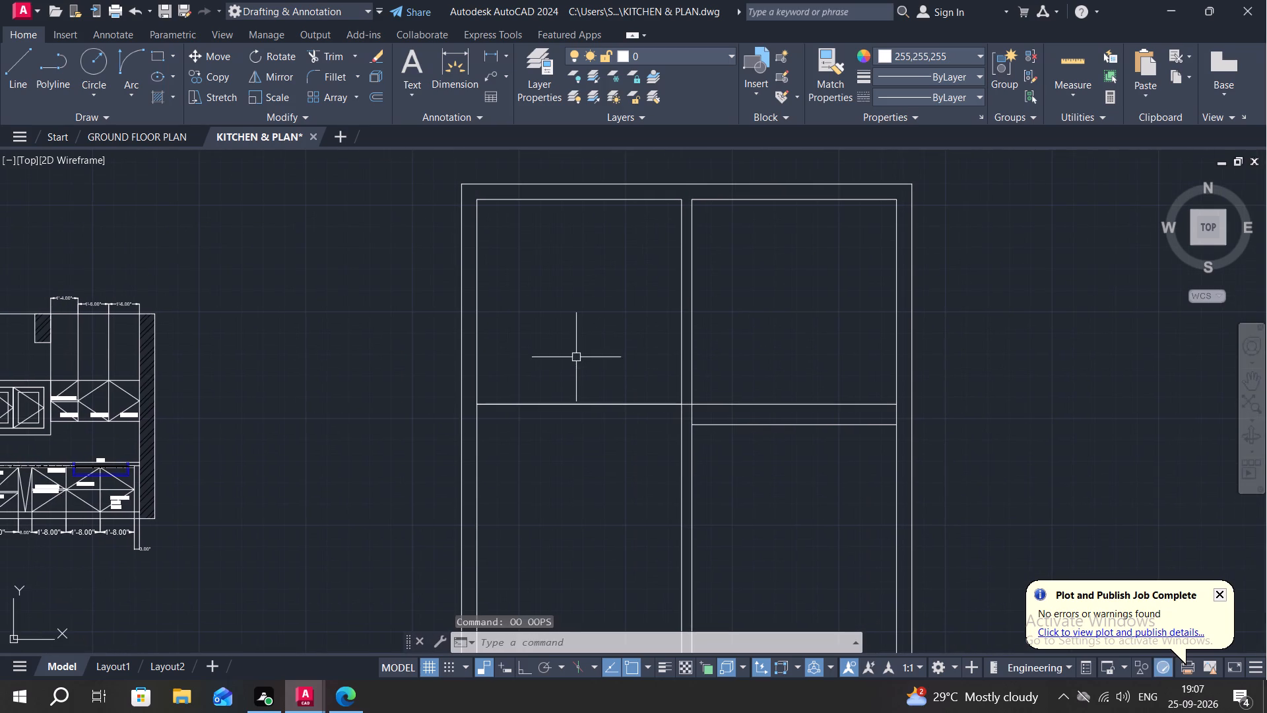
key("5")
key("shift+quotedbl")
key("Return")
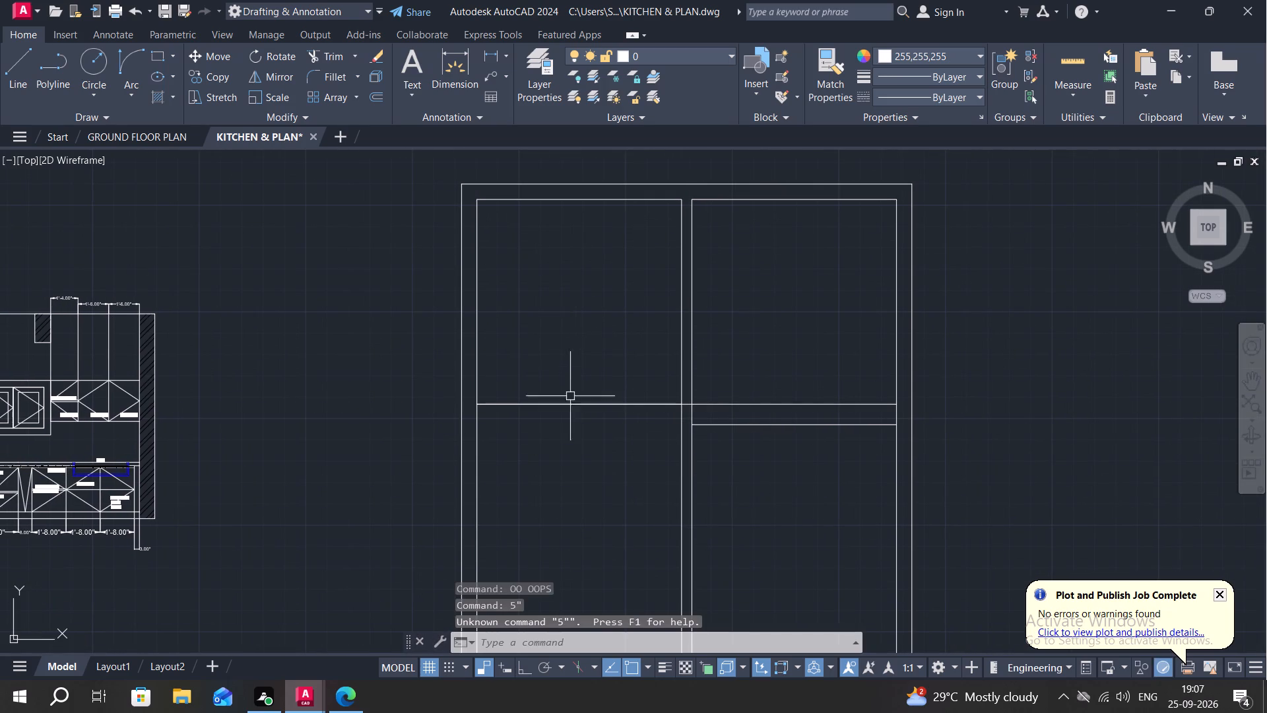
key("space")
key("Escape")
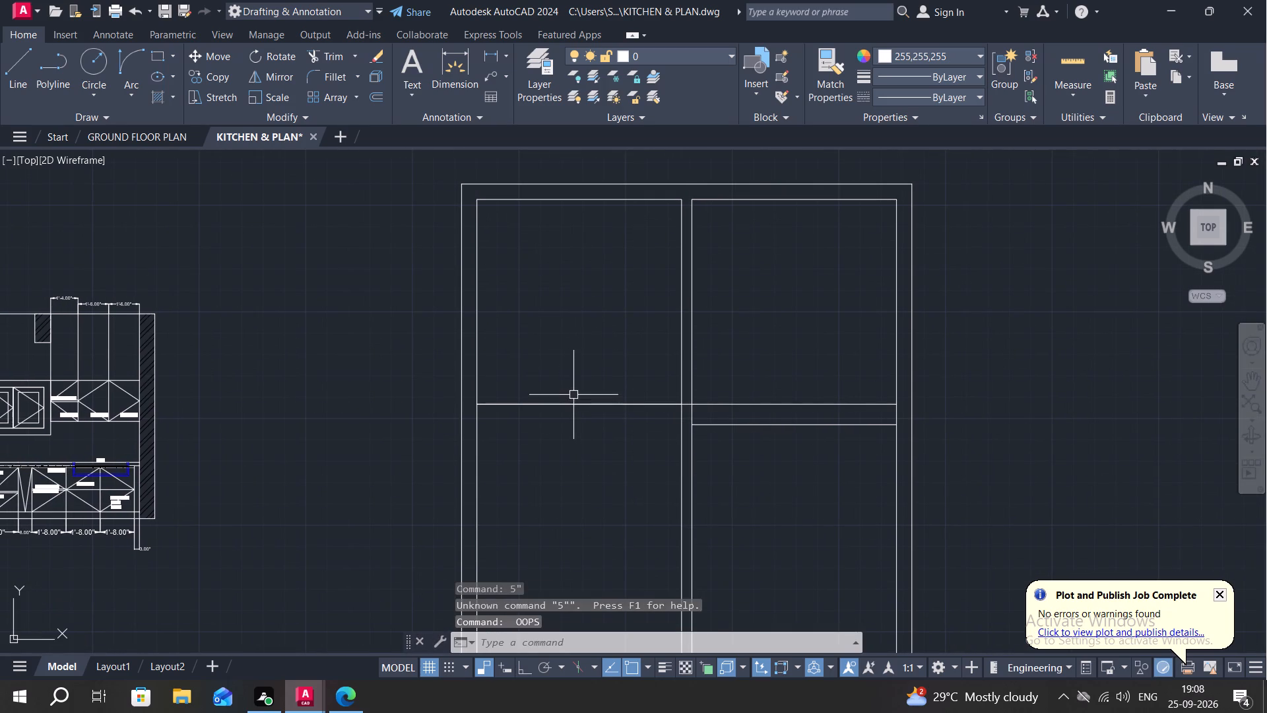
Measure the central partition thickness and the surrounding wall distances with Quick measure.
left_click(1062, 60)
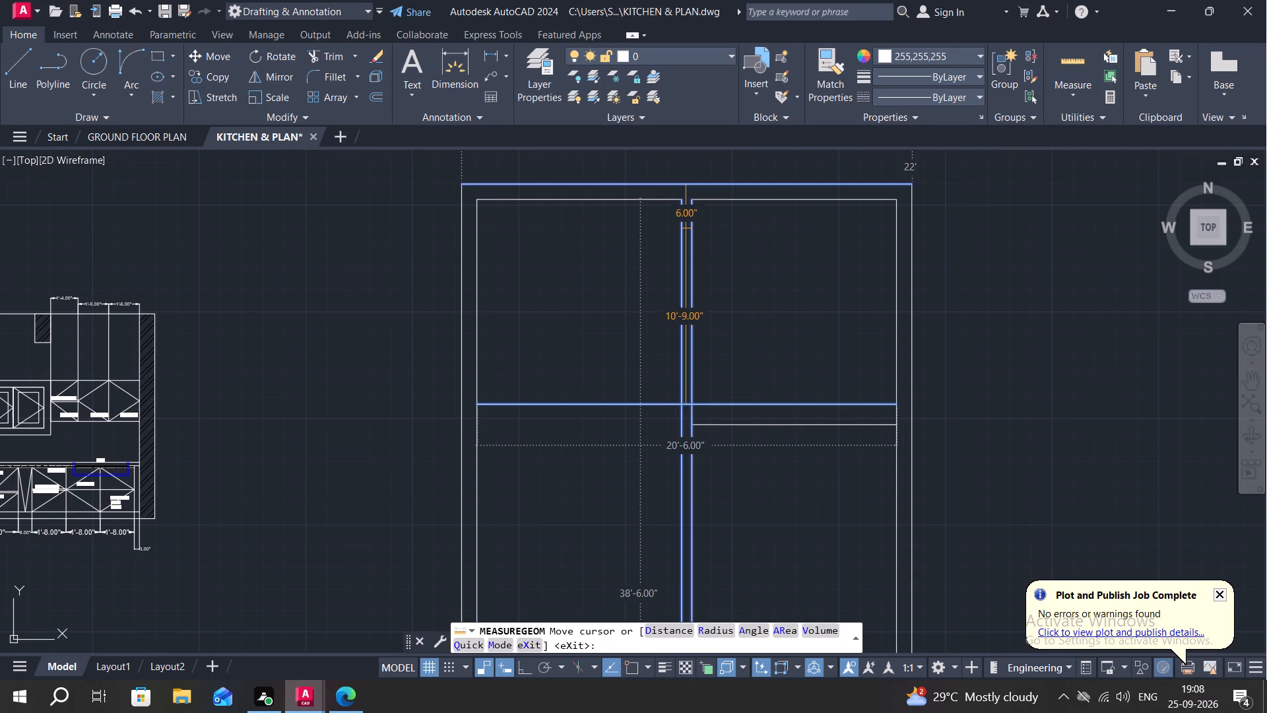
key("Escape")
Offset the left-hand room's cross partition line 5" downward to give the wall its thickness.
type("O 5\"")
key("Return")
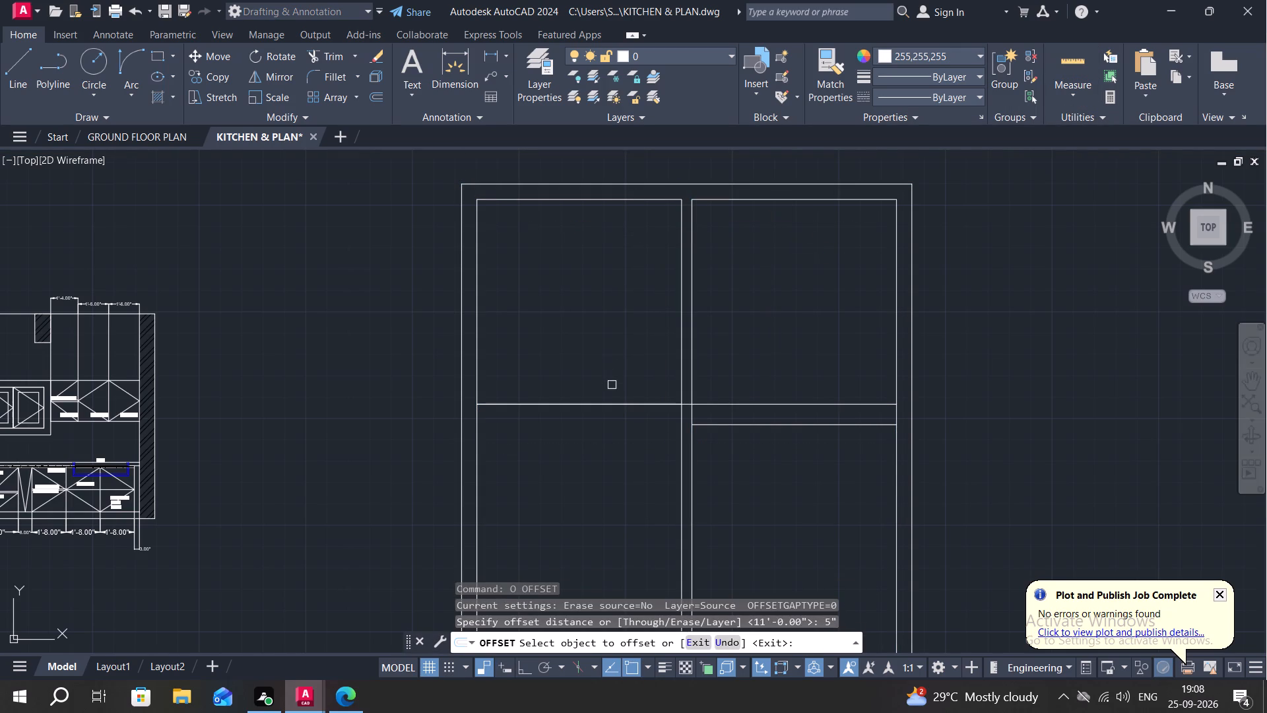
left_click(617, 406)
left_click(618, 435)
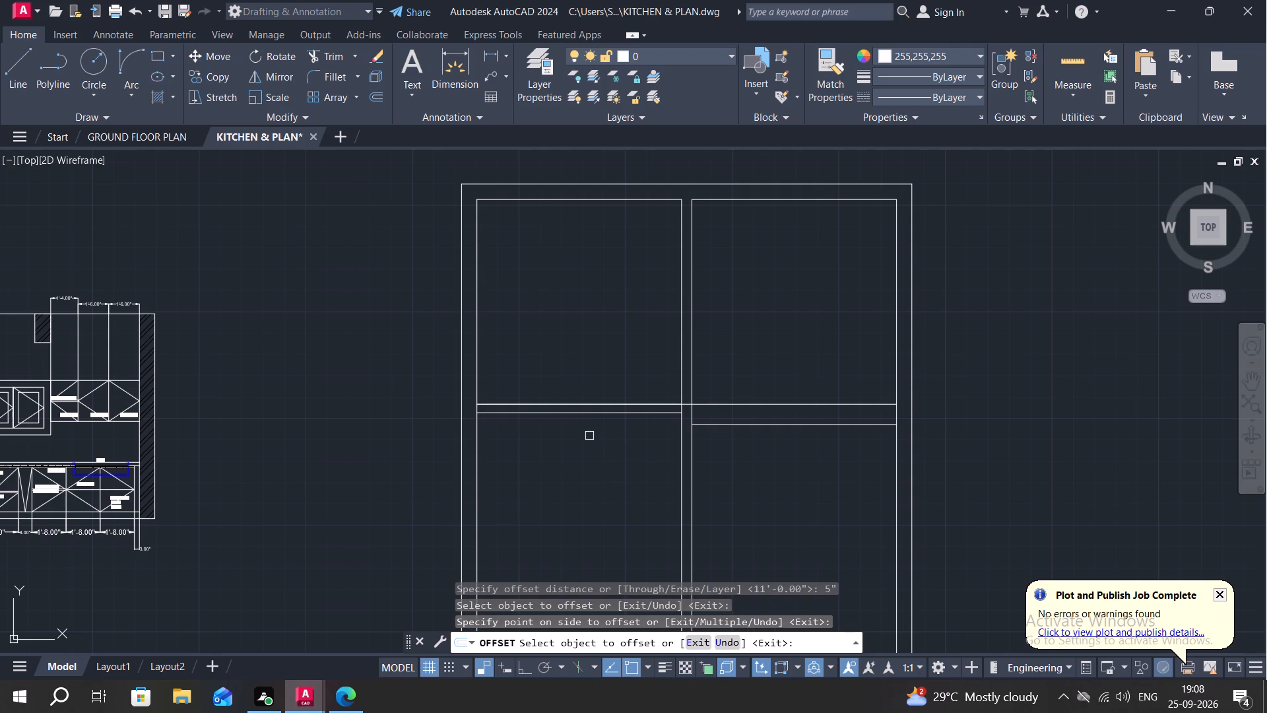
middle_click_drag(585, 436, 590, 393)
key("Escape")
Offset the lower line of the left-hand cross partition 5' downward to start a second cross partition.
key("o")
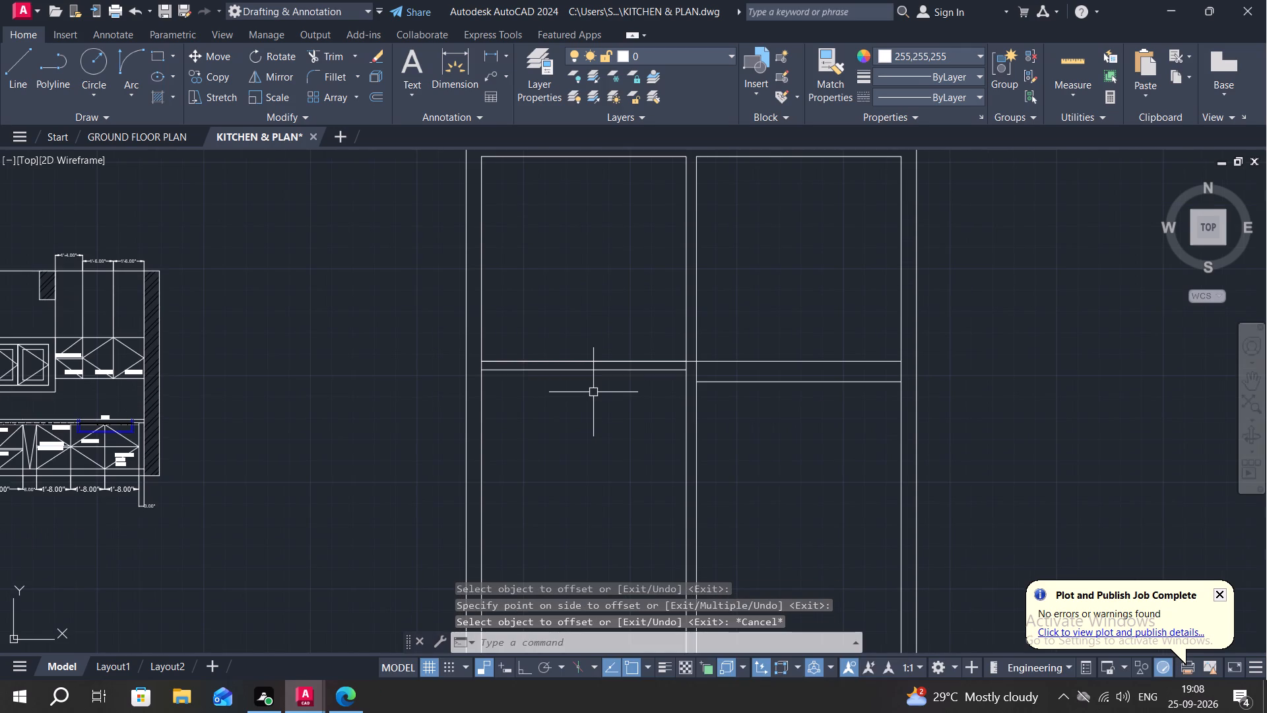
key("space")
type("4")
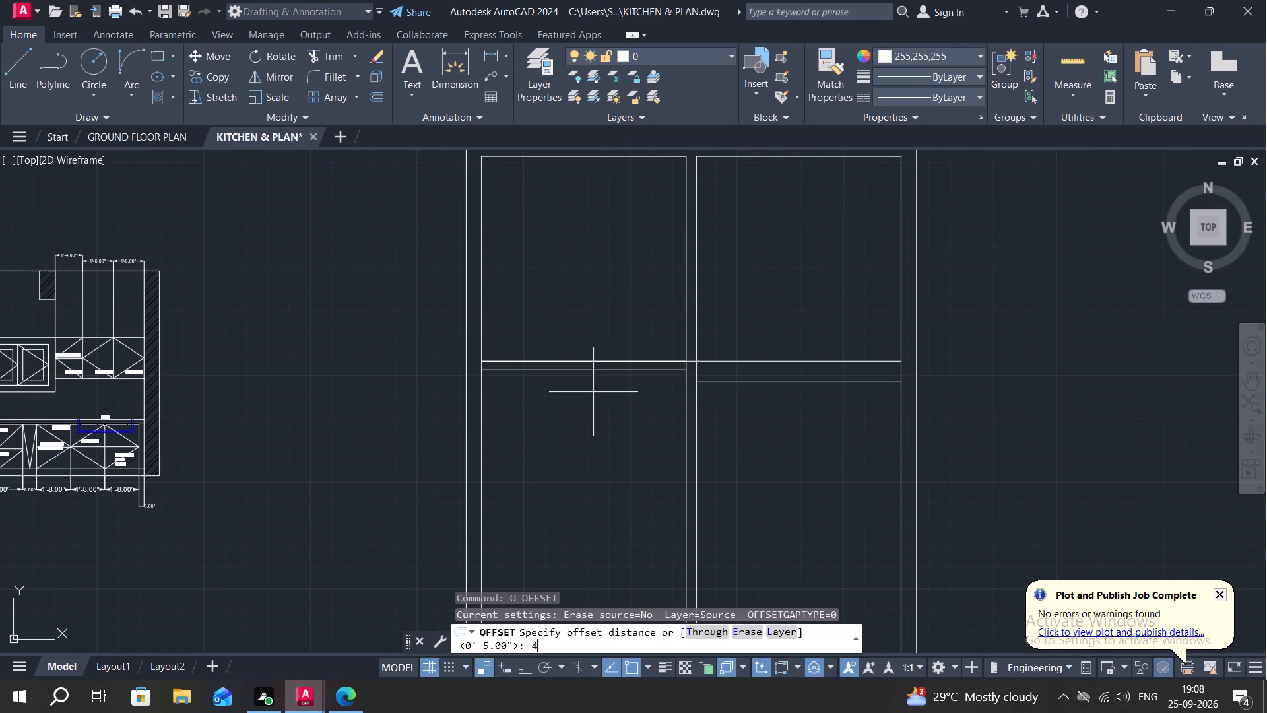
key("apostrophe")
key("BackSpace")
key("BackSpace")
type("5'")
key("shift+Return")
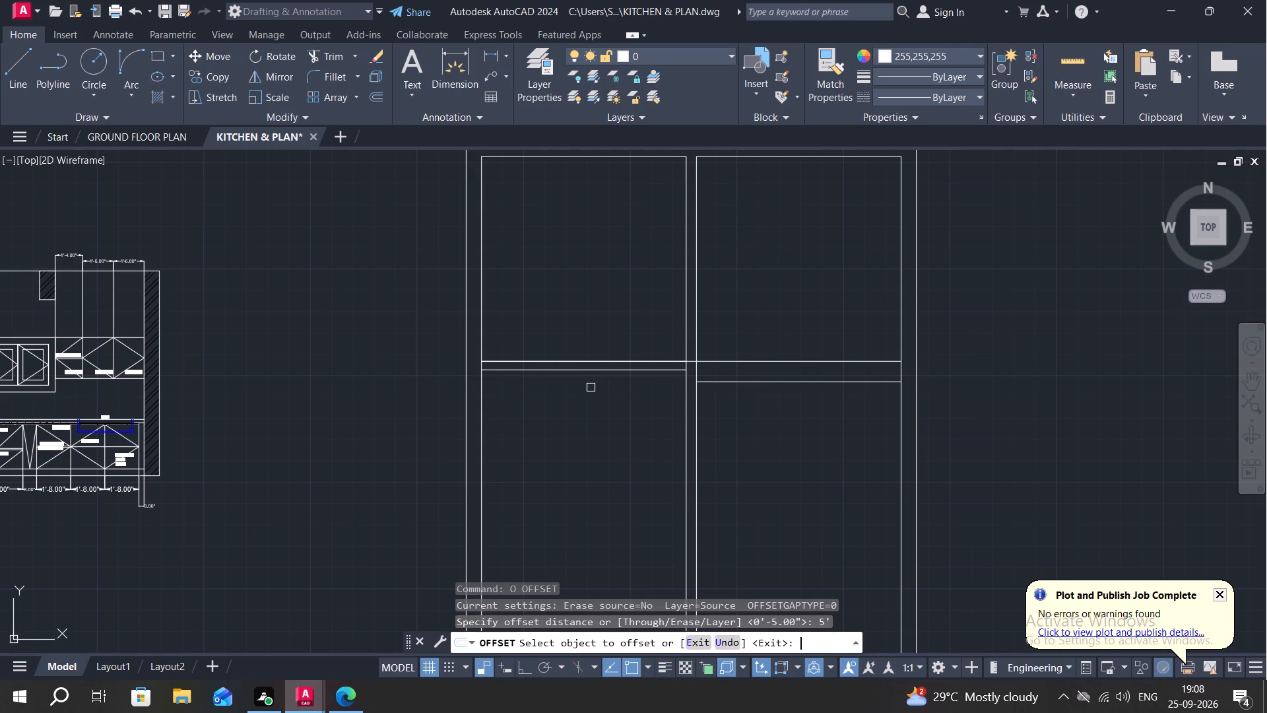
left_click(604, 368)
left_click(607, 490)
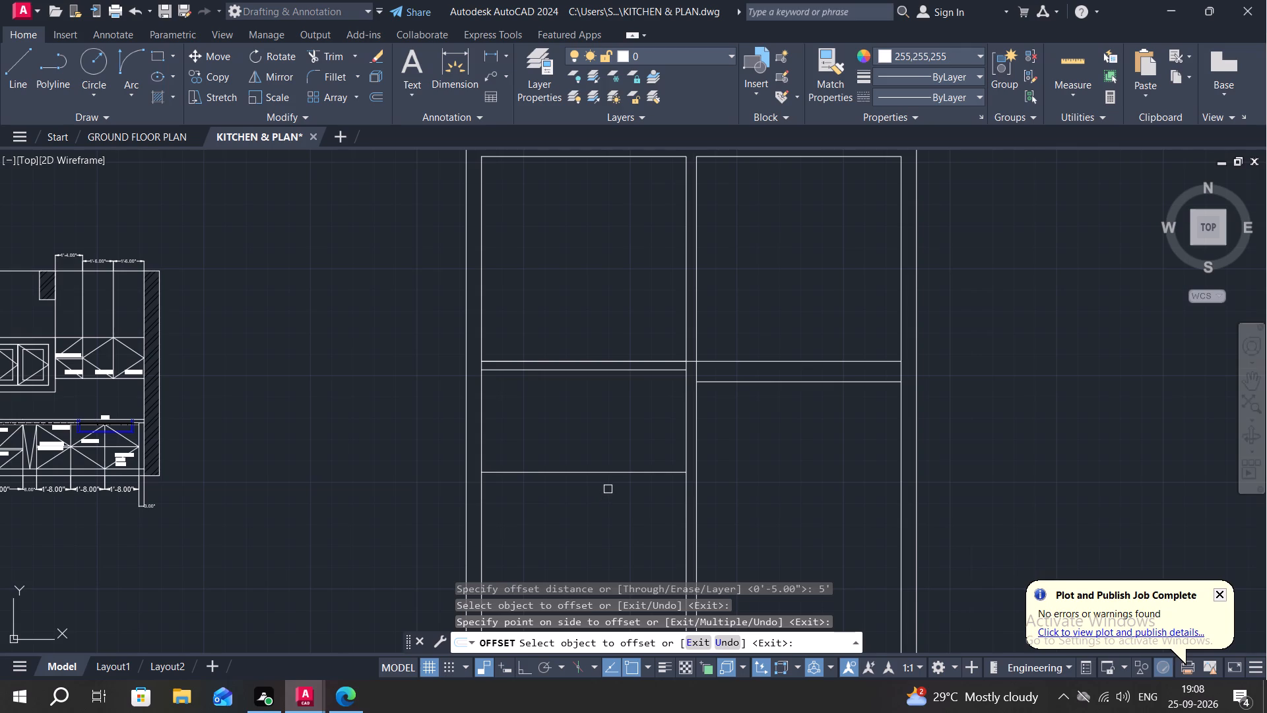
key("Escape")
Offset the second left-hand cross partition line 5" downward to complete the wall thickness.
key("o")
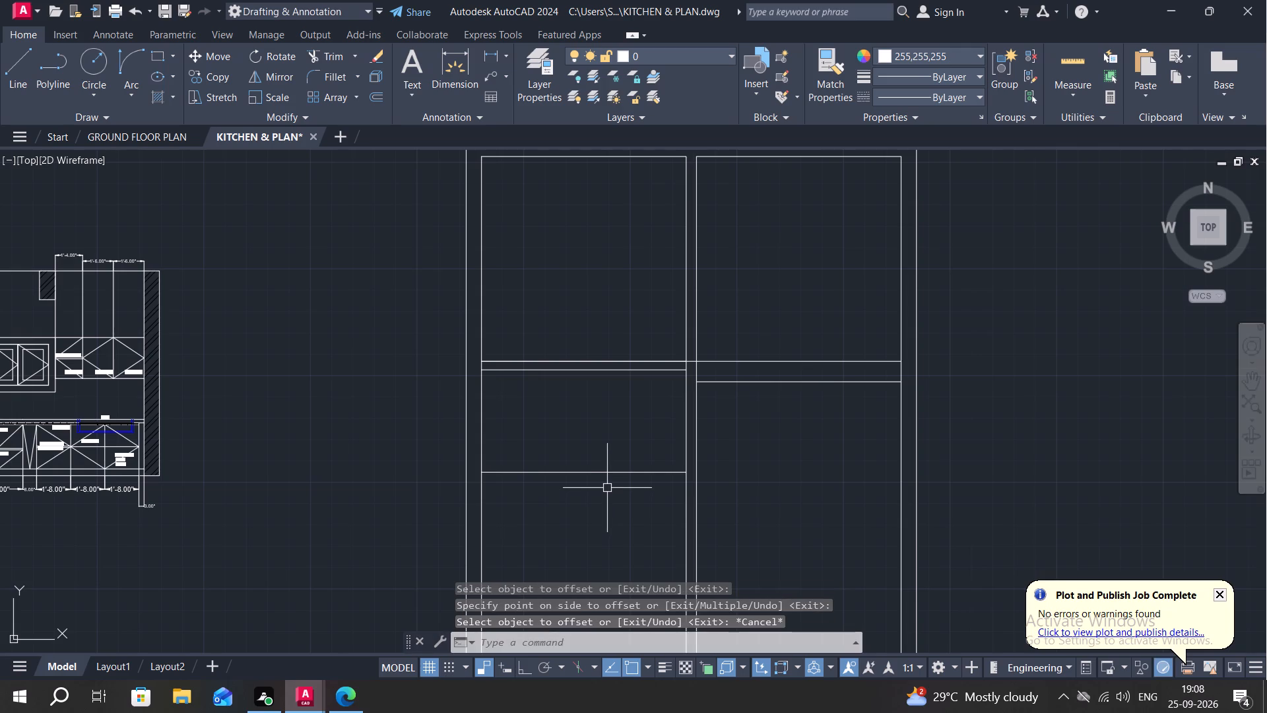
key("space")
key("5")
key("shift+quotedbl")
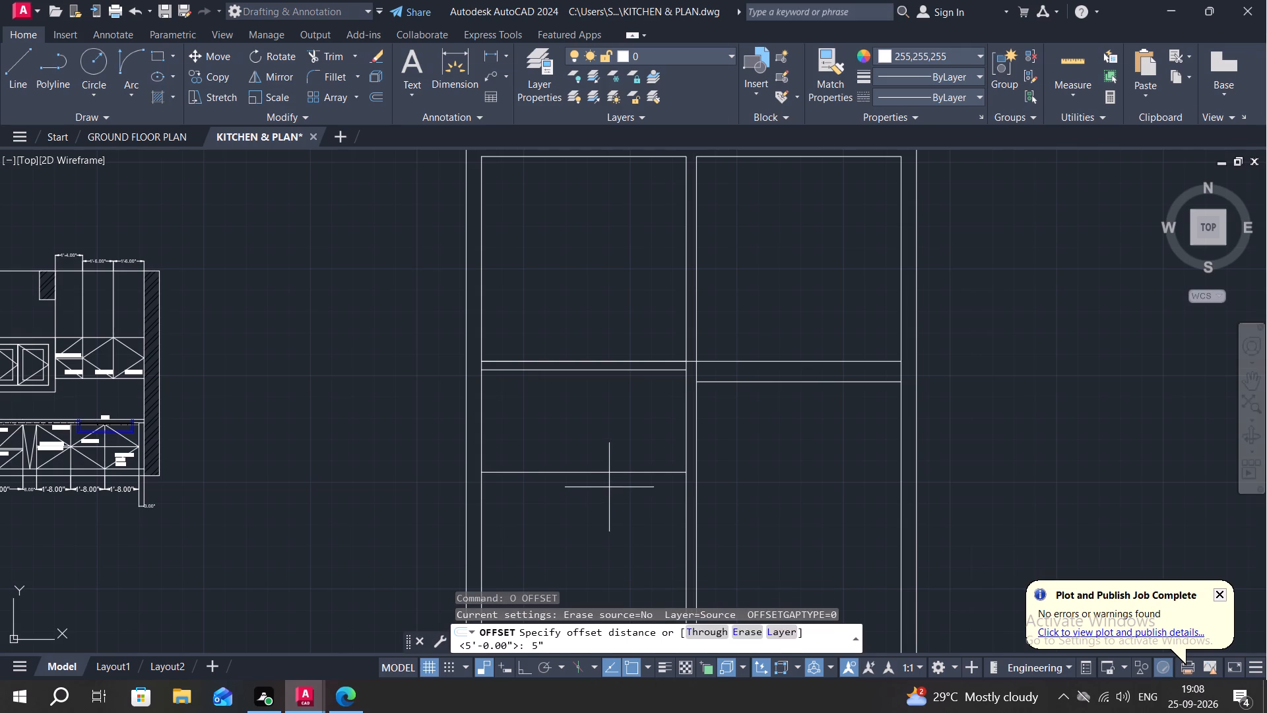
key("Return")
left_click(615, 474)
left_click(618, 504)
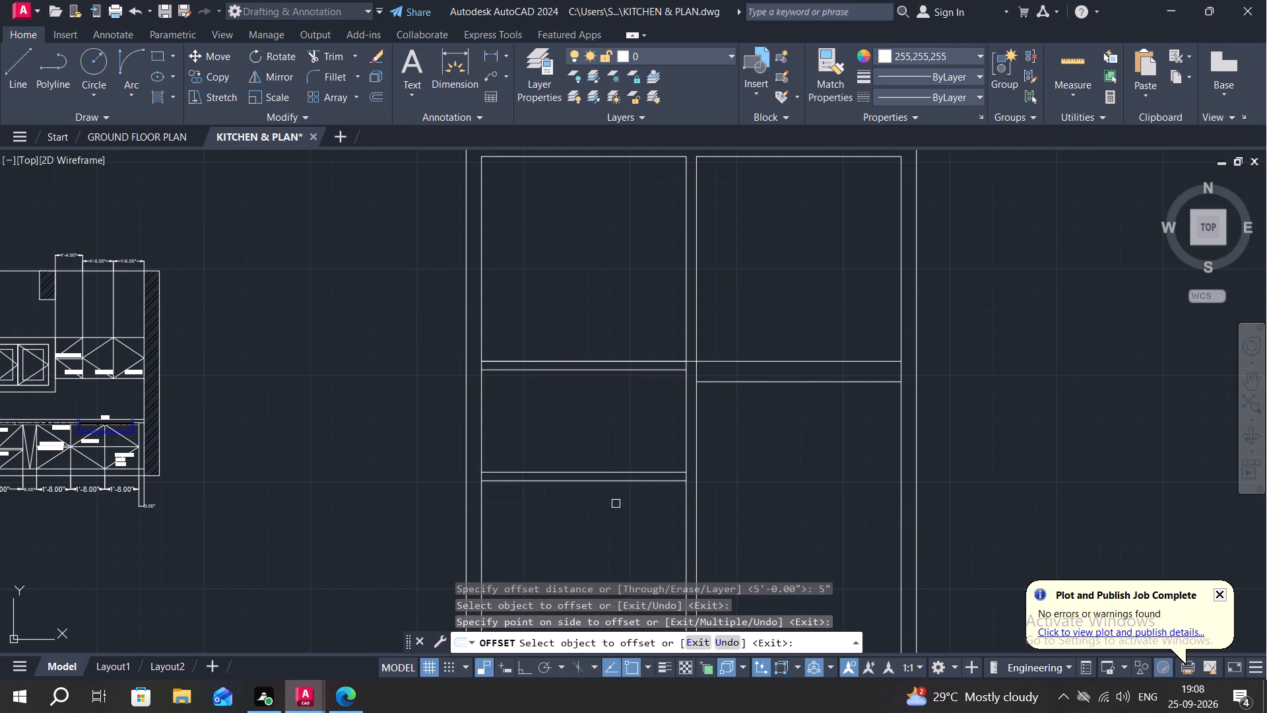
middle_click_drag(616, 504, 616, 385)
key("Escape")
Offset the lower line of the left-hand side's second cross partition 11'8" downward to start another cross partition.
middle_click_drag(612, 389, 609, 349)
type("O")
key("space")
type("10")
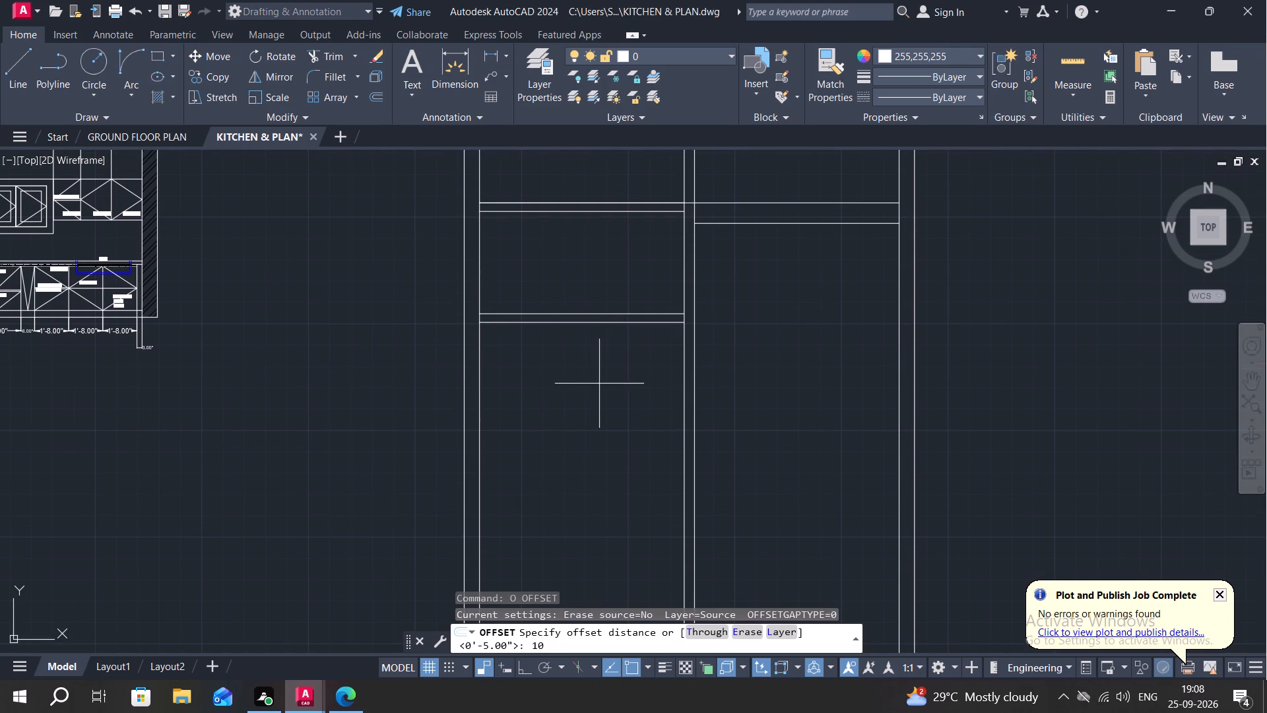
key("BackSpace")
key("1")
key("apostrophe")
type("8\"")
key("space")
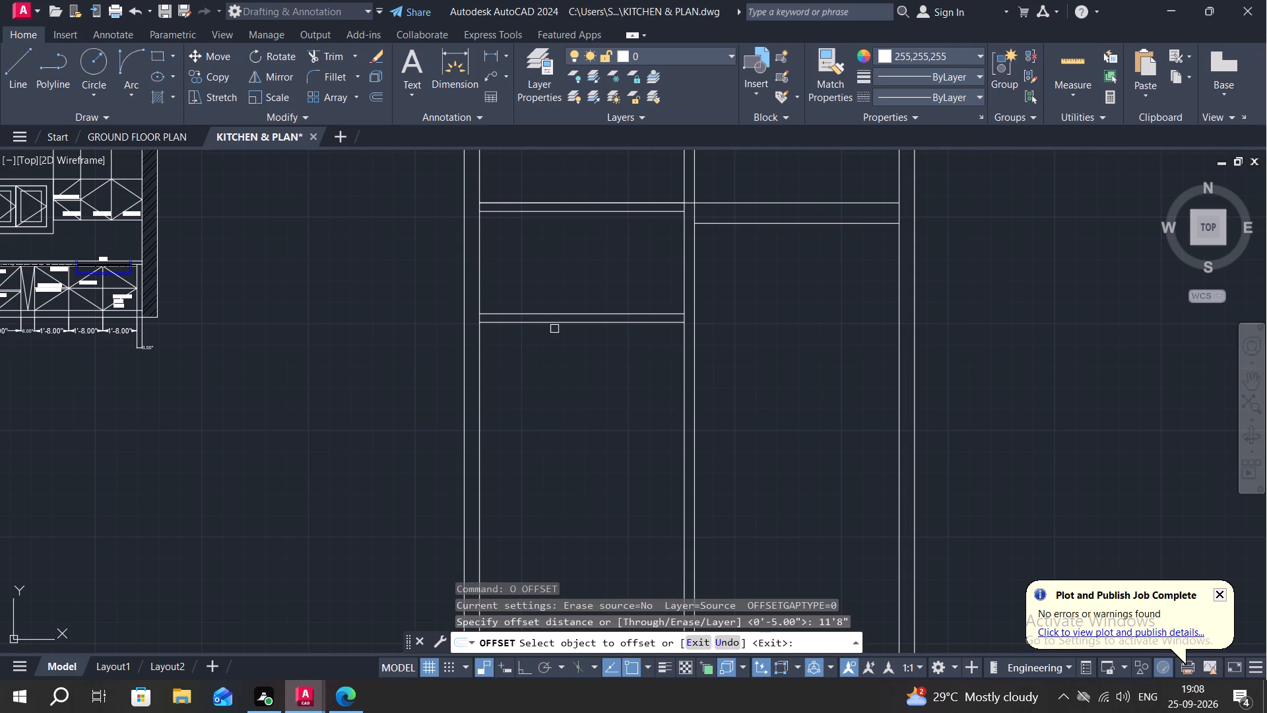
left_click(567, 325)
left_click(568, 464)
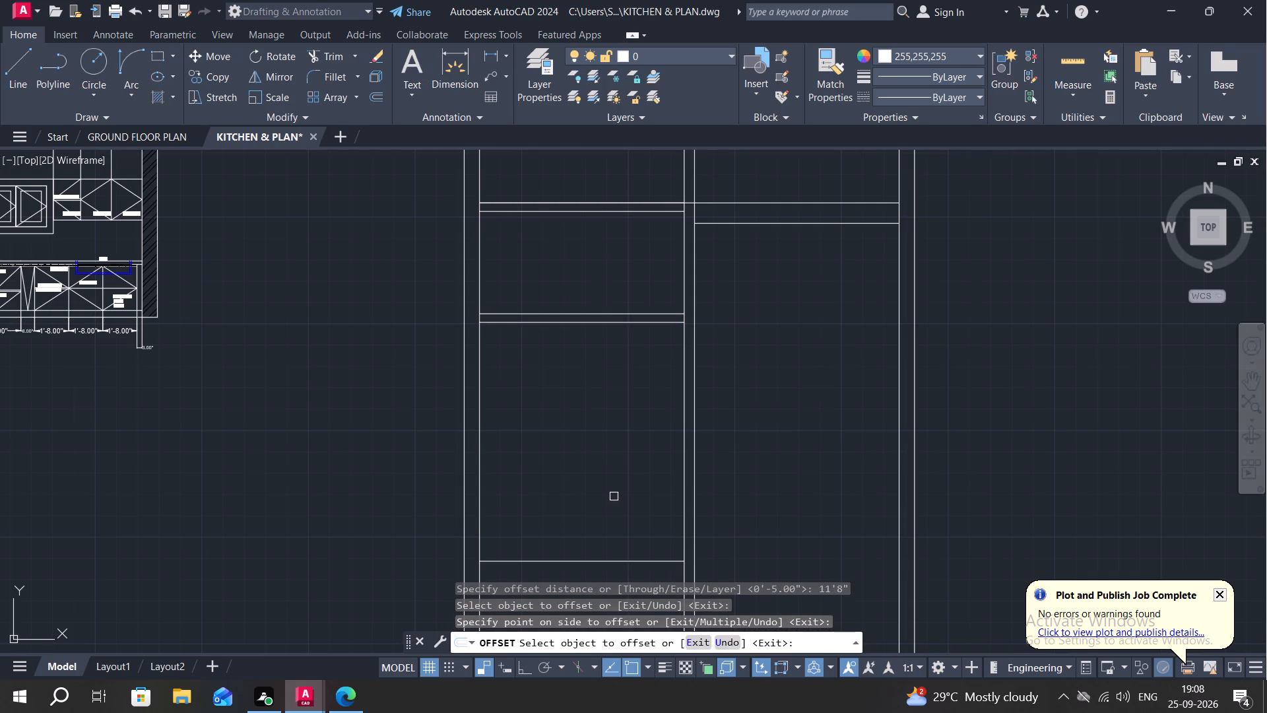
middle_click_drag(612, 494, 649, 363)
key("Escape")
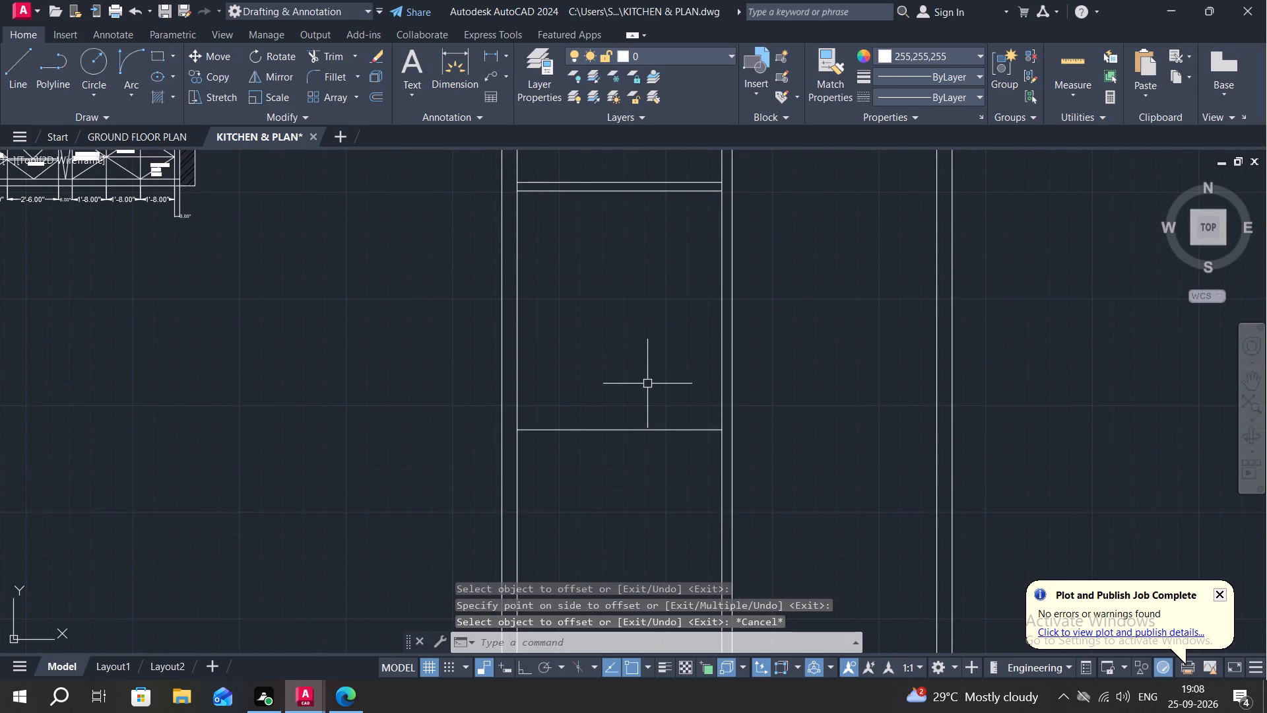
Measure the bottom left-hand room and the room above it with Quick measure.
middle_click_drag(647, 395, 676, 209)
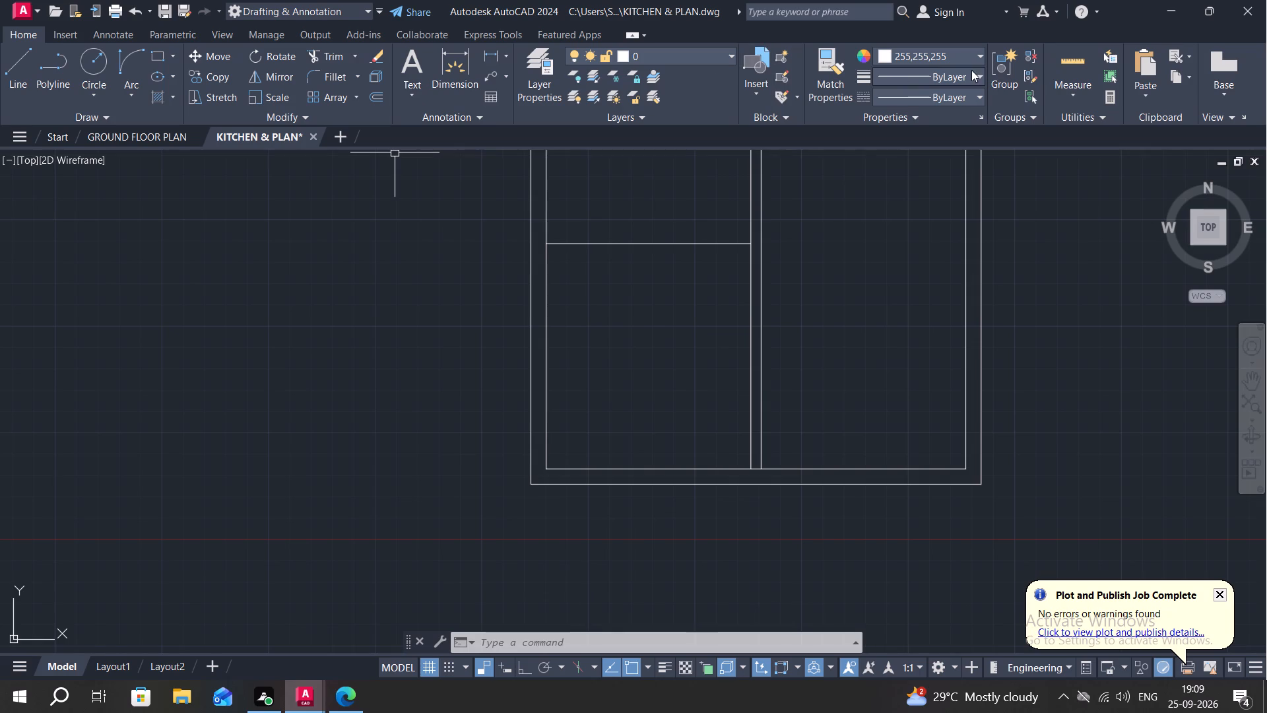
left_click(1078, 54)
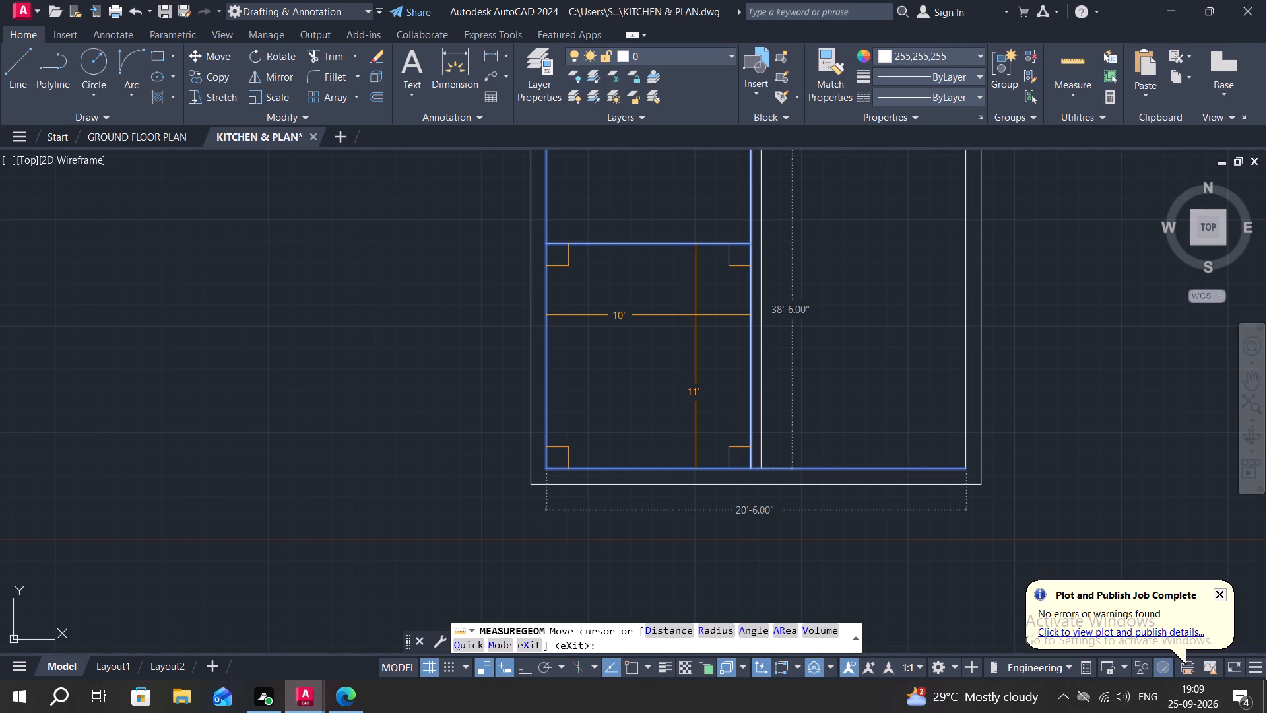
middle_click_drag(690, 225, 649, 510)
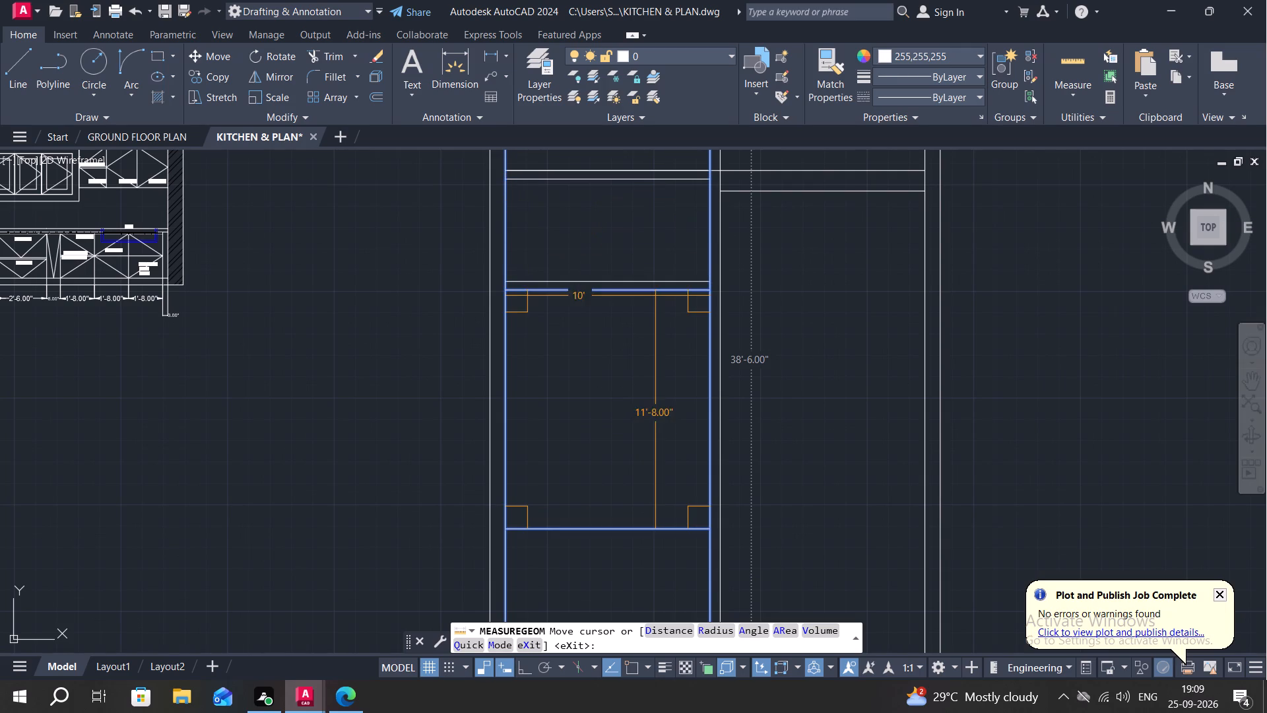
middle_click_drag(641, 410, 708, 127)
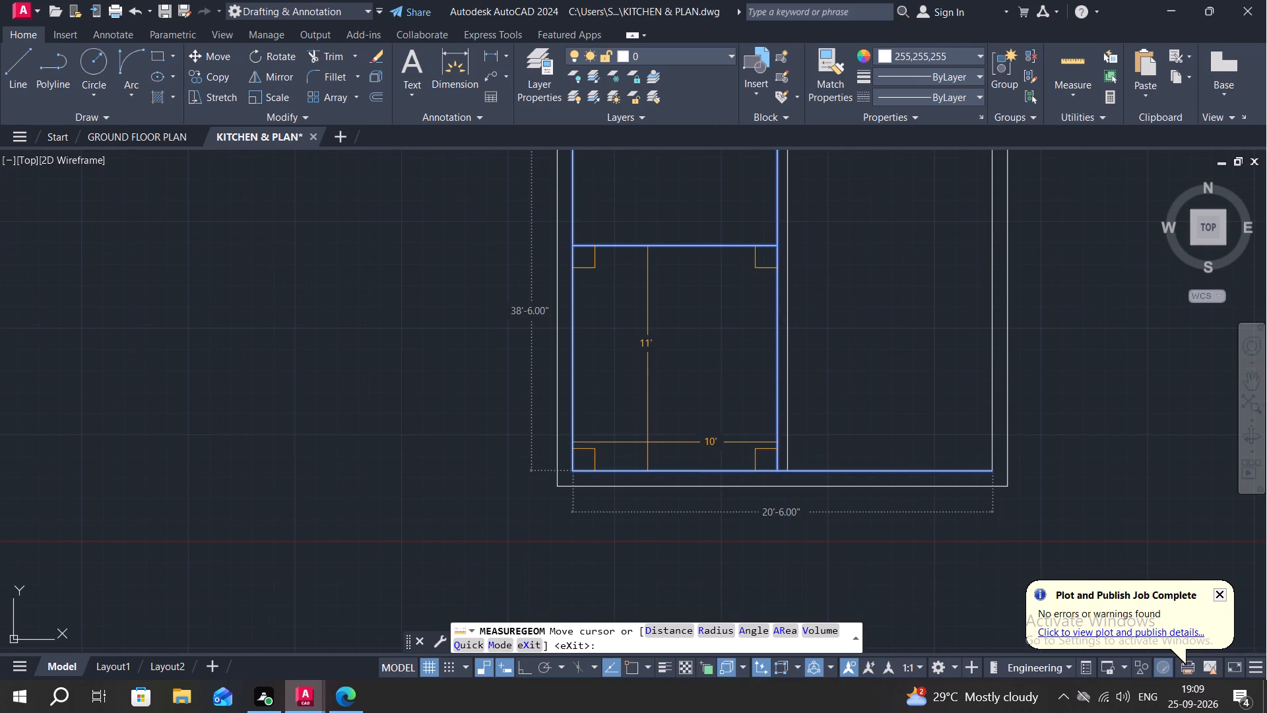
key("Escape")
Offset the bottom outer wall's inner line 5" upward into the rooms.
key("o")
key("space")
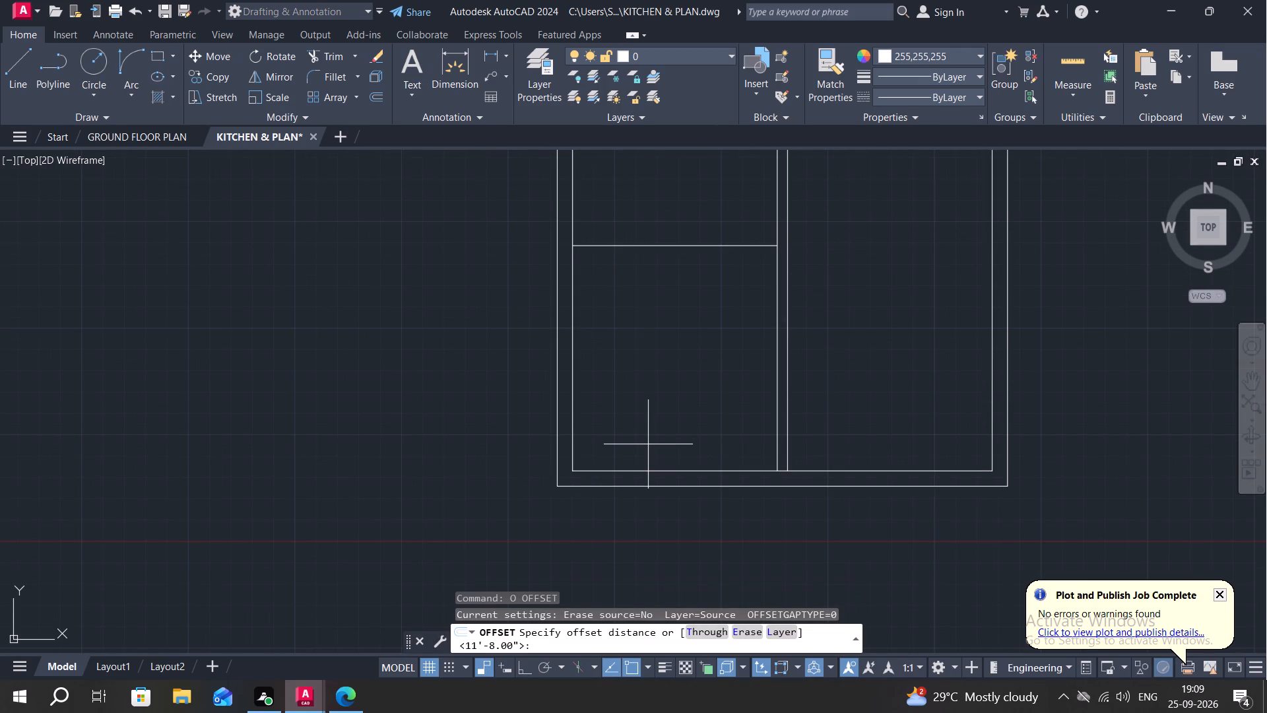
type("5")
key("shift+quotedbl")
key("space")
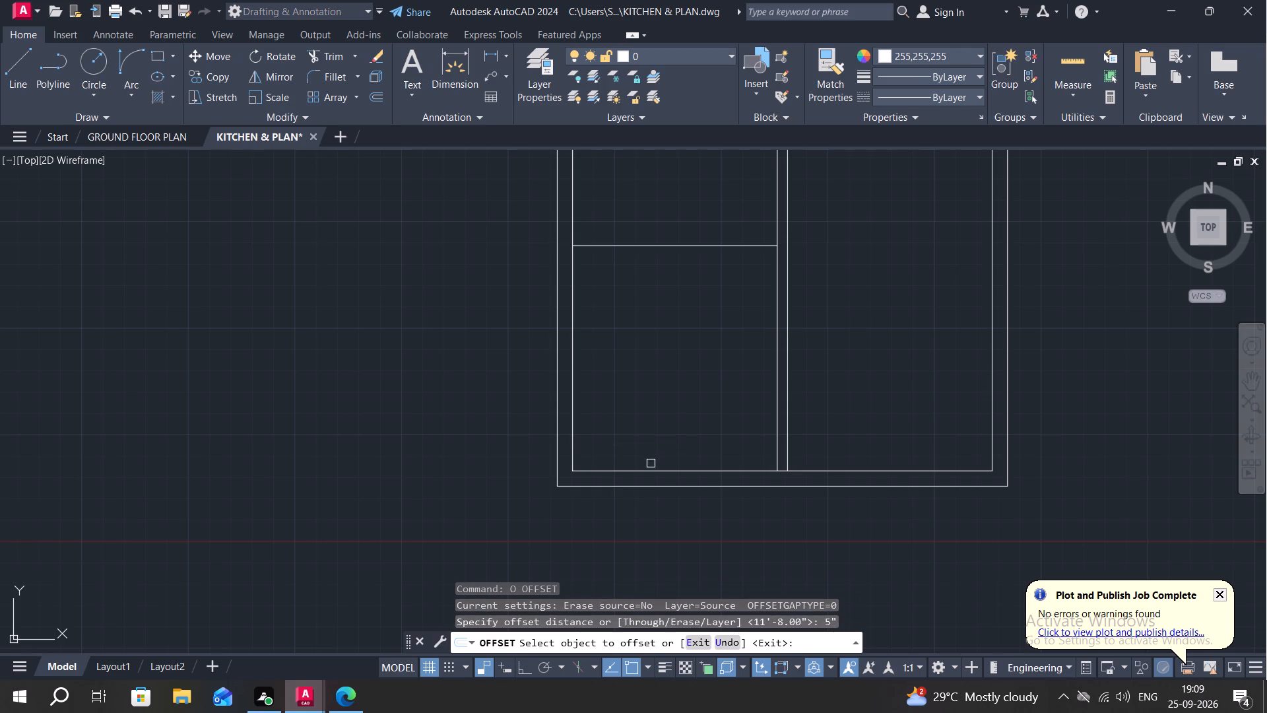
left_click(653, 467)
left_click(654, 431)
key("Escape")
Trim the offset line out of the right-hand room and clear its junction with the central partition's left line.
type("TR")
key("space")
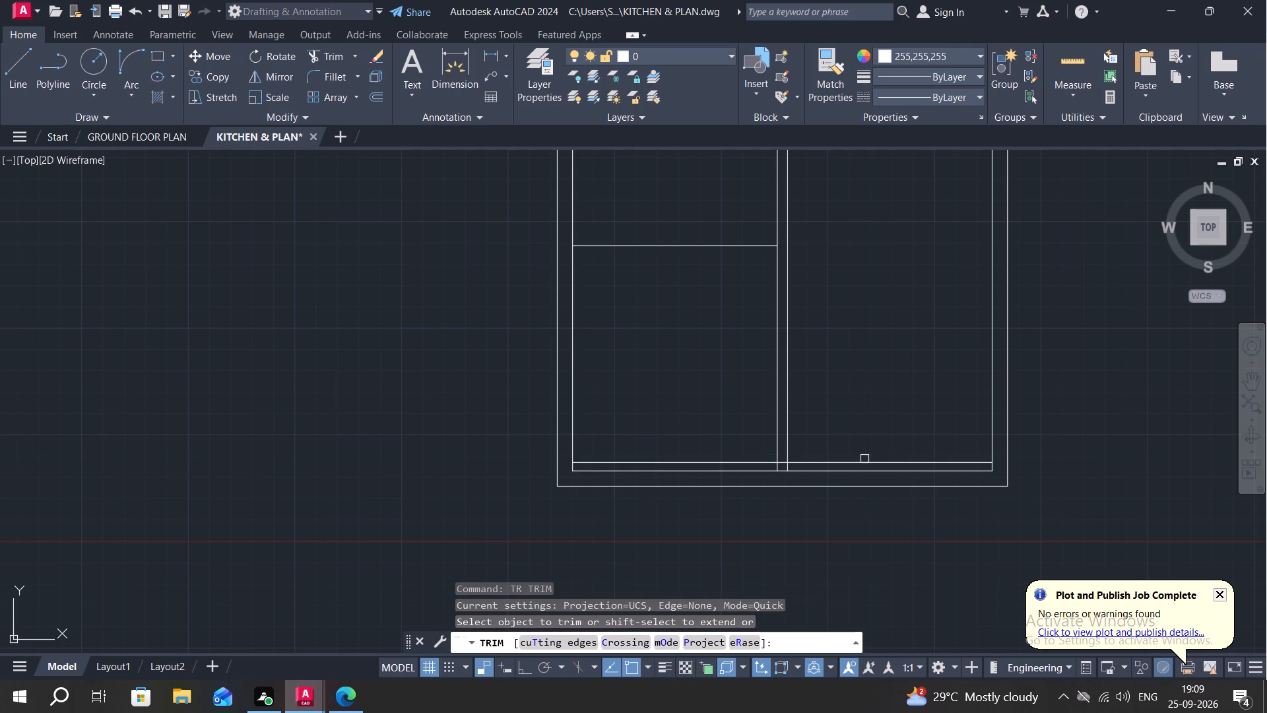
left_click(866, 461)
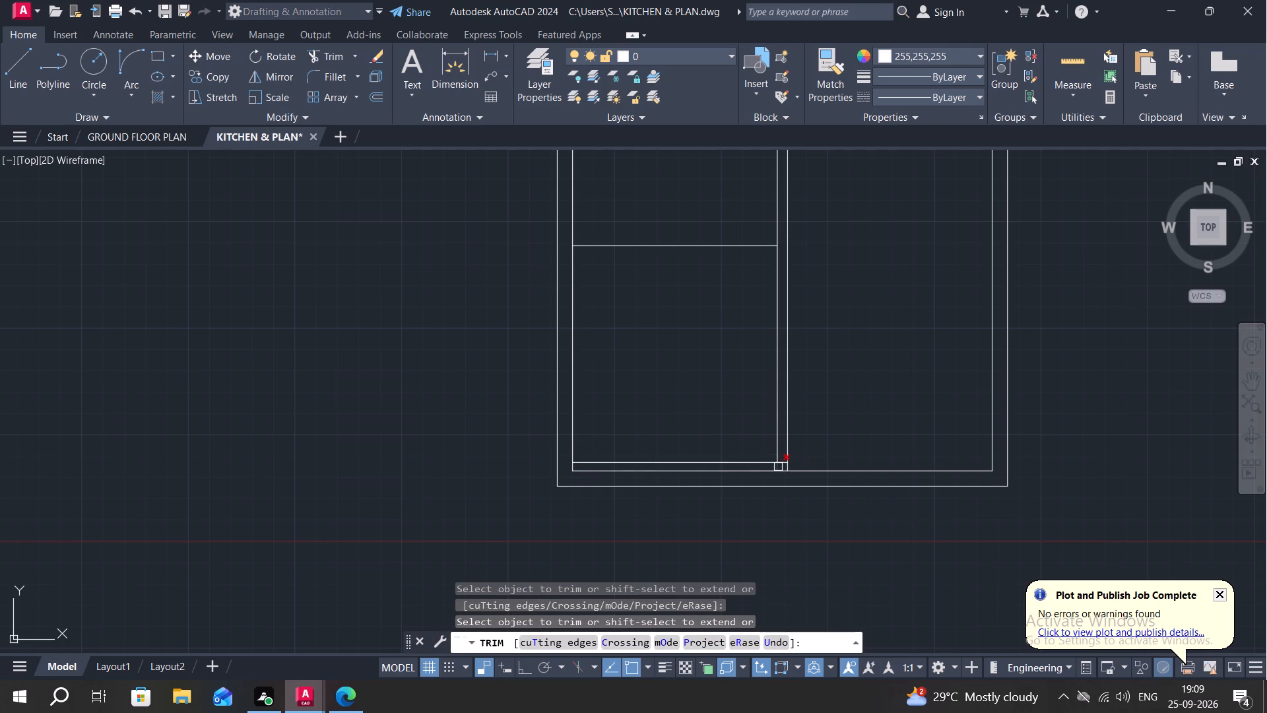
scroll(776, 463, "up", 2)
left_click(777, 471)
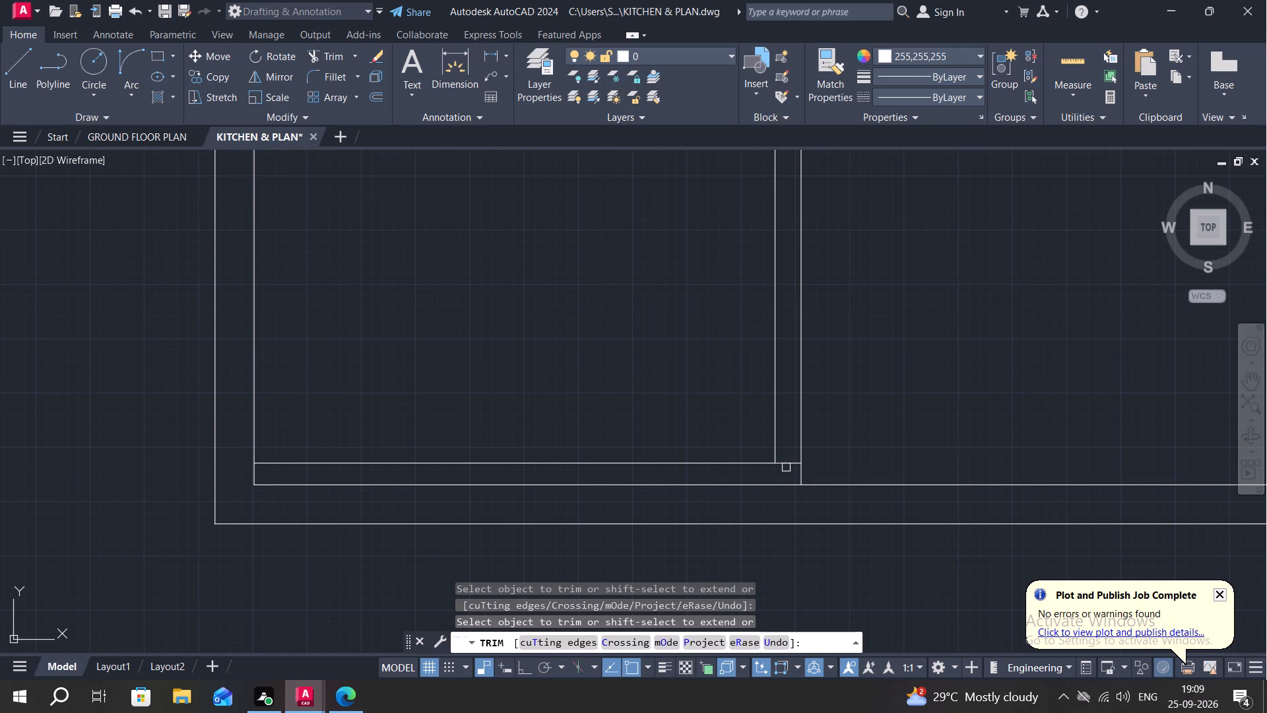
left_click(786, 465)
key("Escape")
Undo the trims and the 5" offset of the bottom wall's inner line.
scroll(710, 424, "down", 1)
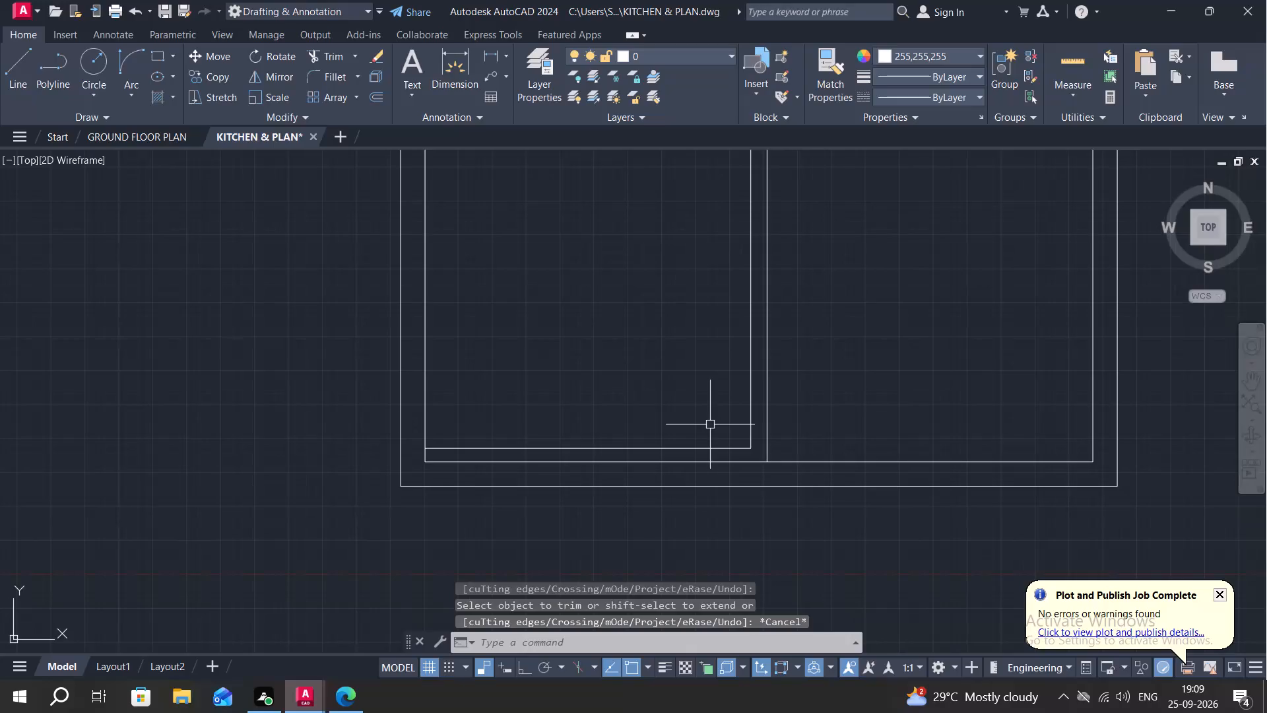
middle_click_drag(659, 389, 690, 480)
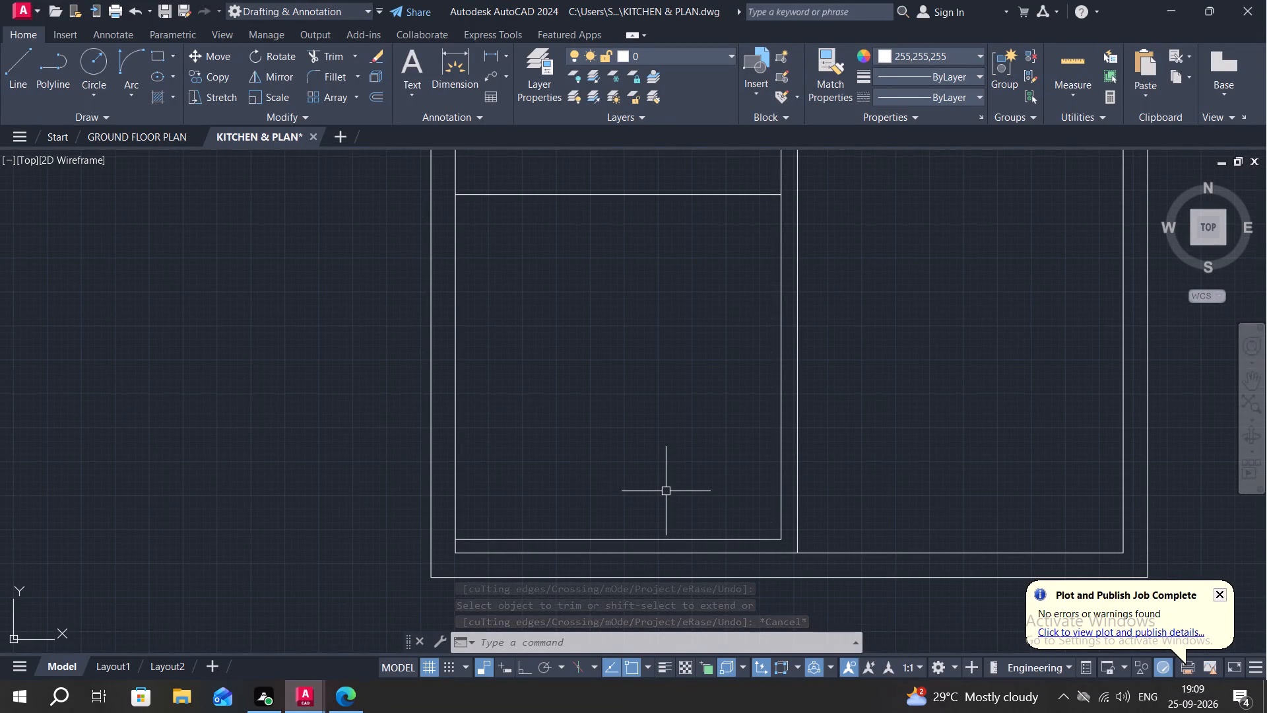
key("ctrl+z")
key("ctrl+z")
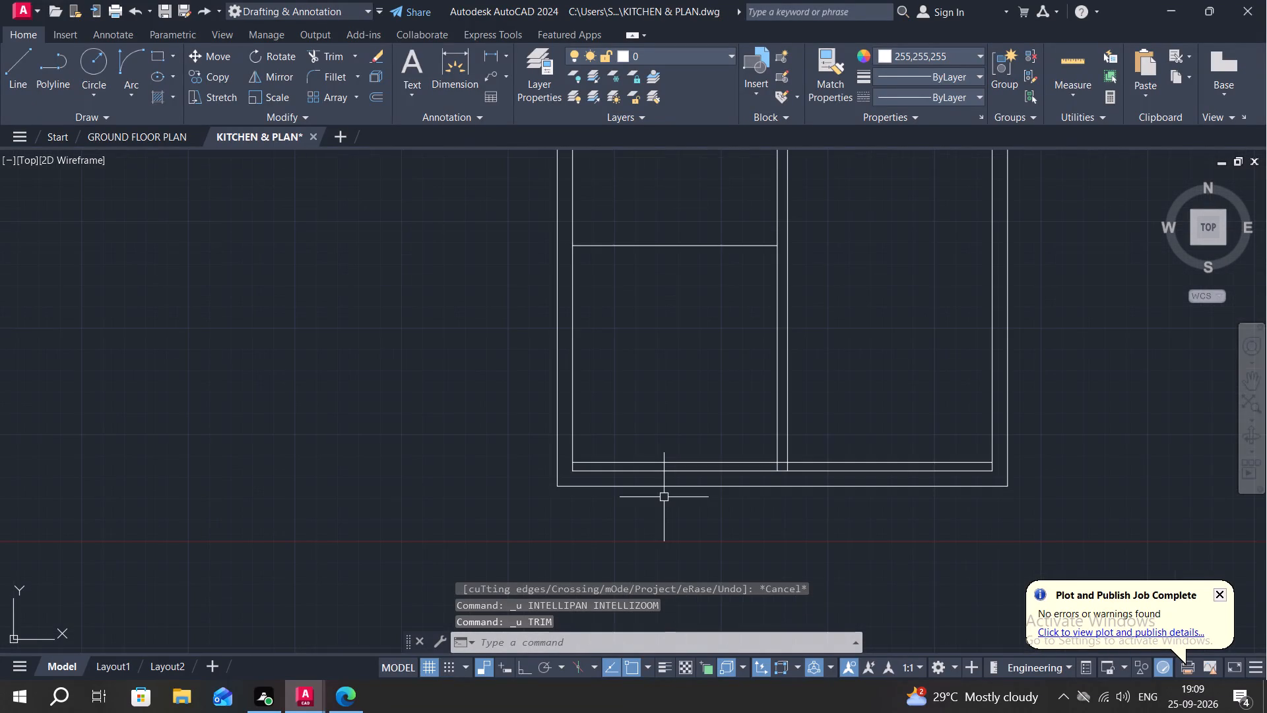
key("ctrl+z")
Offset the outermost wall outline 5" inward.
key("o")
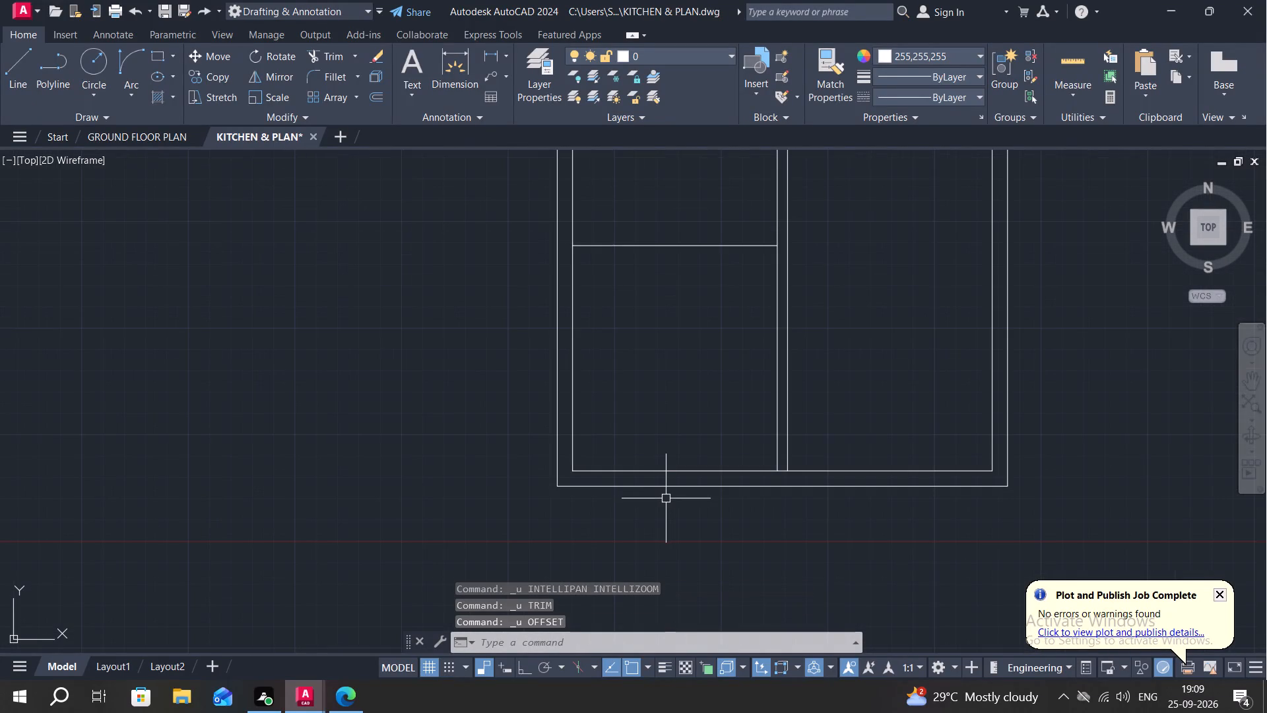
key("space")
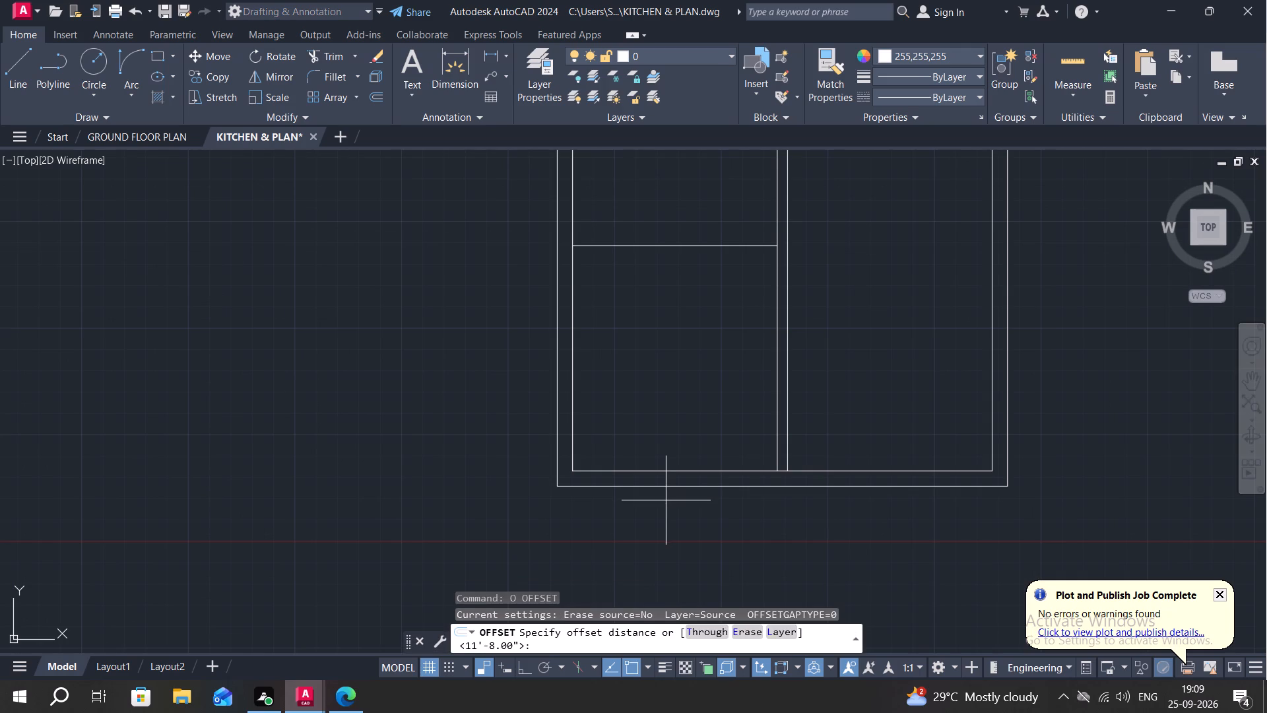
type("5\"")
key("space")
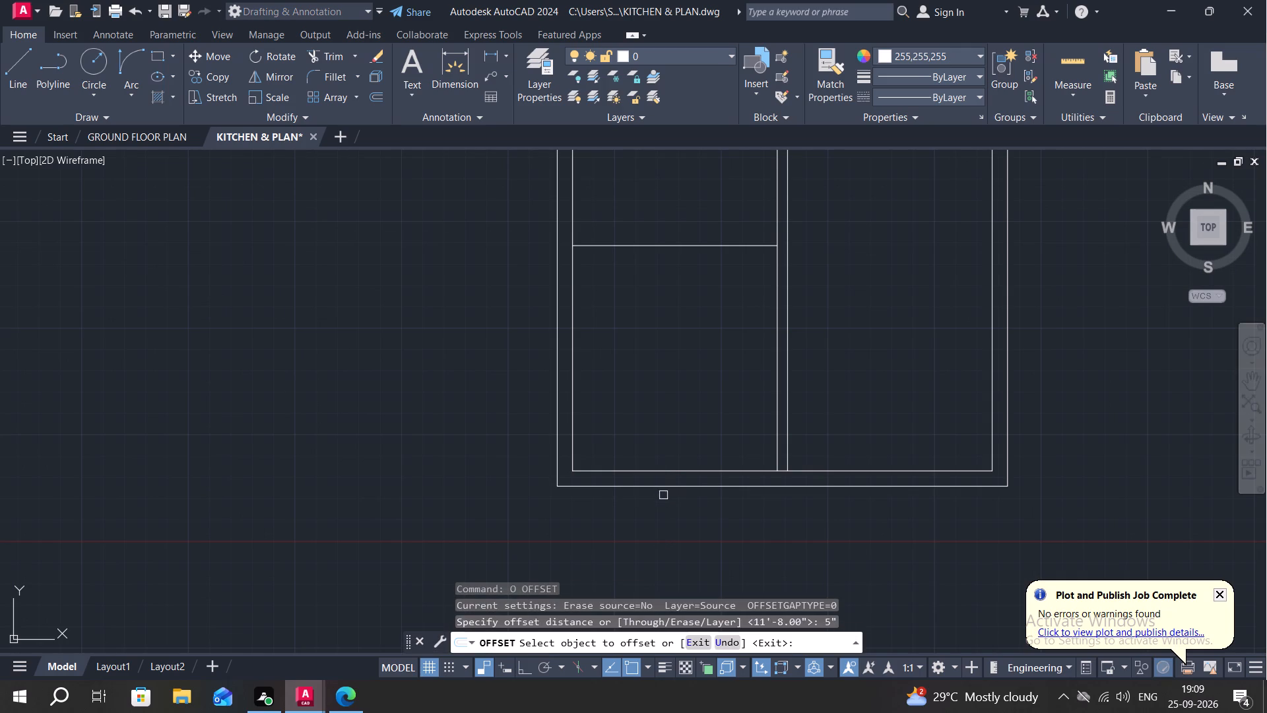
left_click(664, 487)
left_click(661, 469)
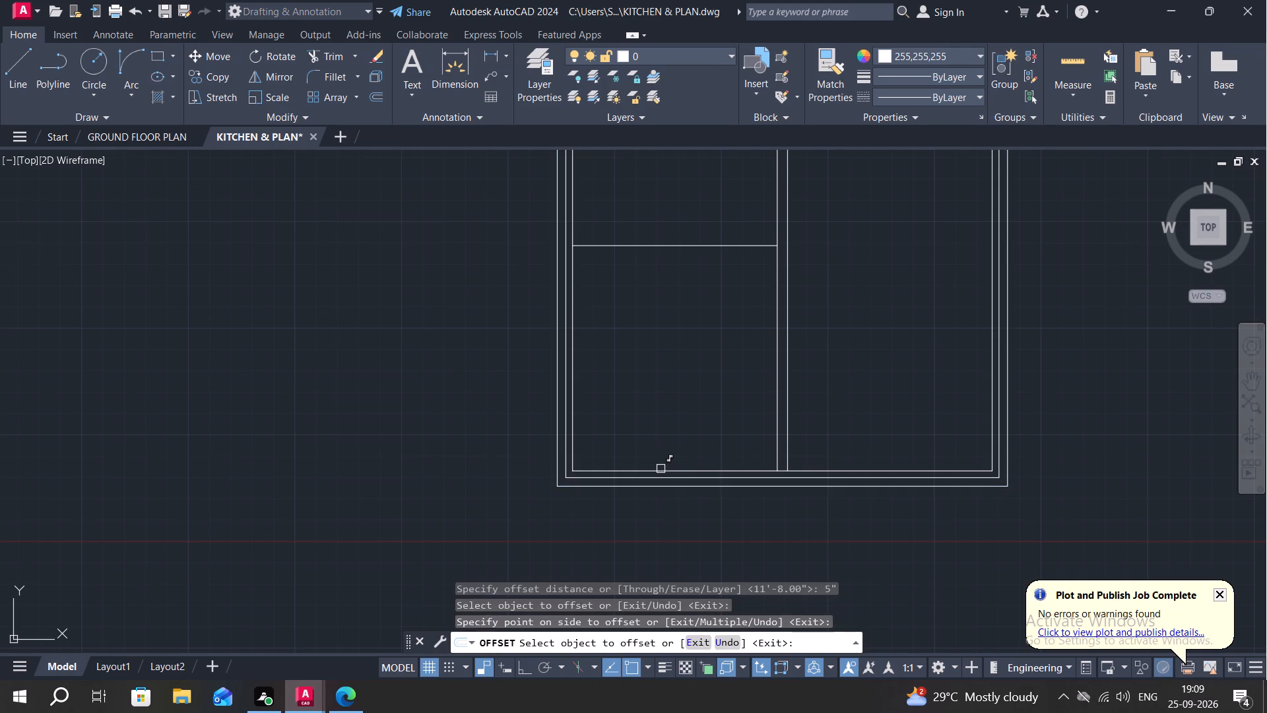
key("Escape")
Trim away the left and right vertical sides of the new 5" offset outline, keeping its bottom line.
key("t")
key("r")
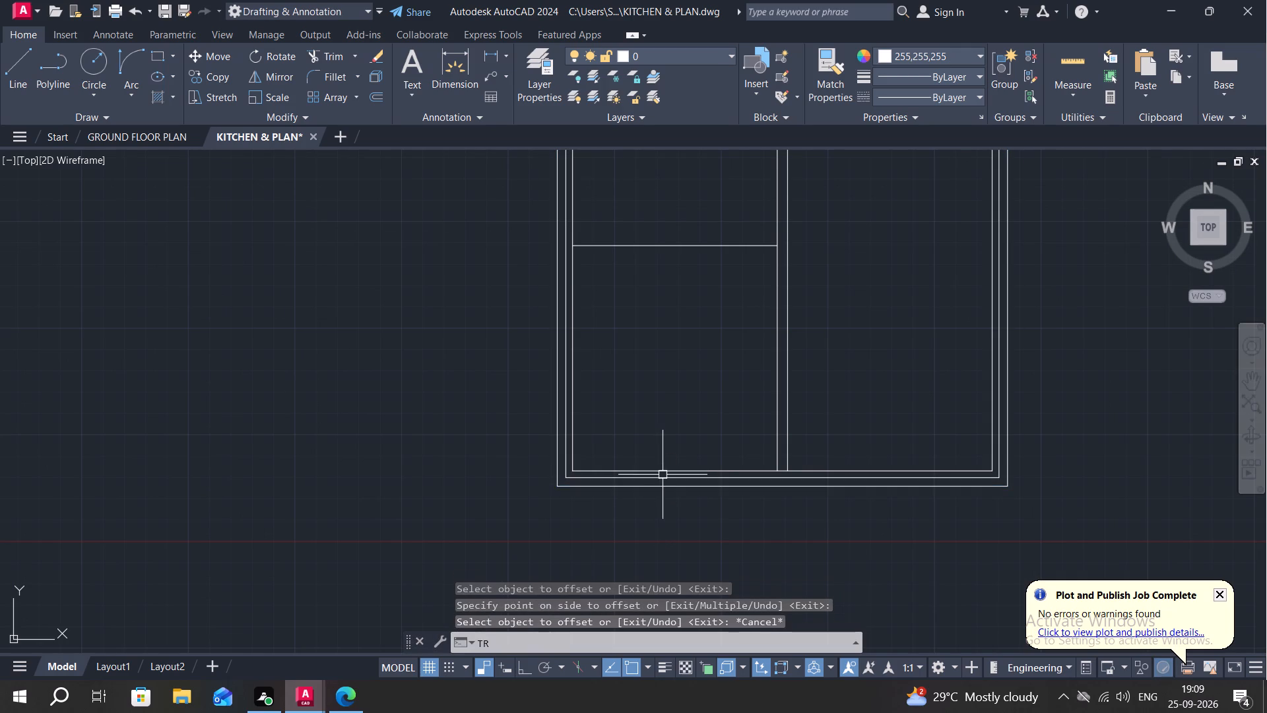
key("space")
left_click(564, 463)
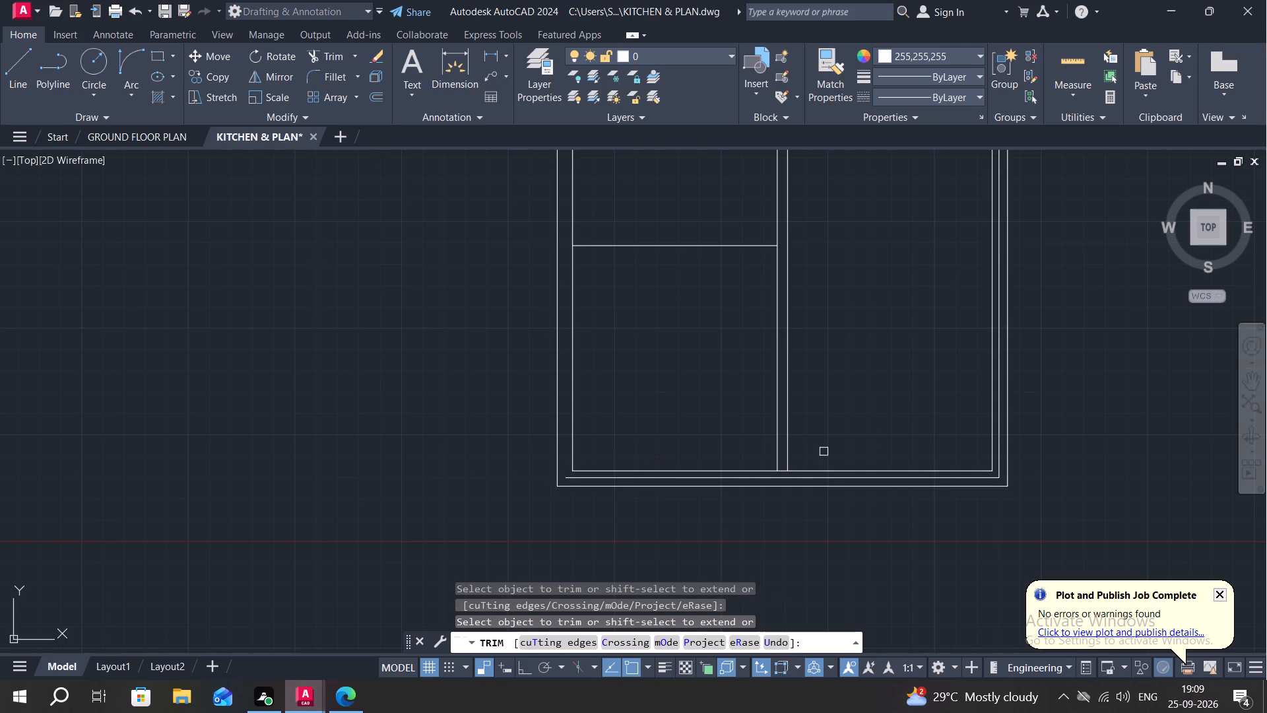
left_click(1000, 466)
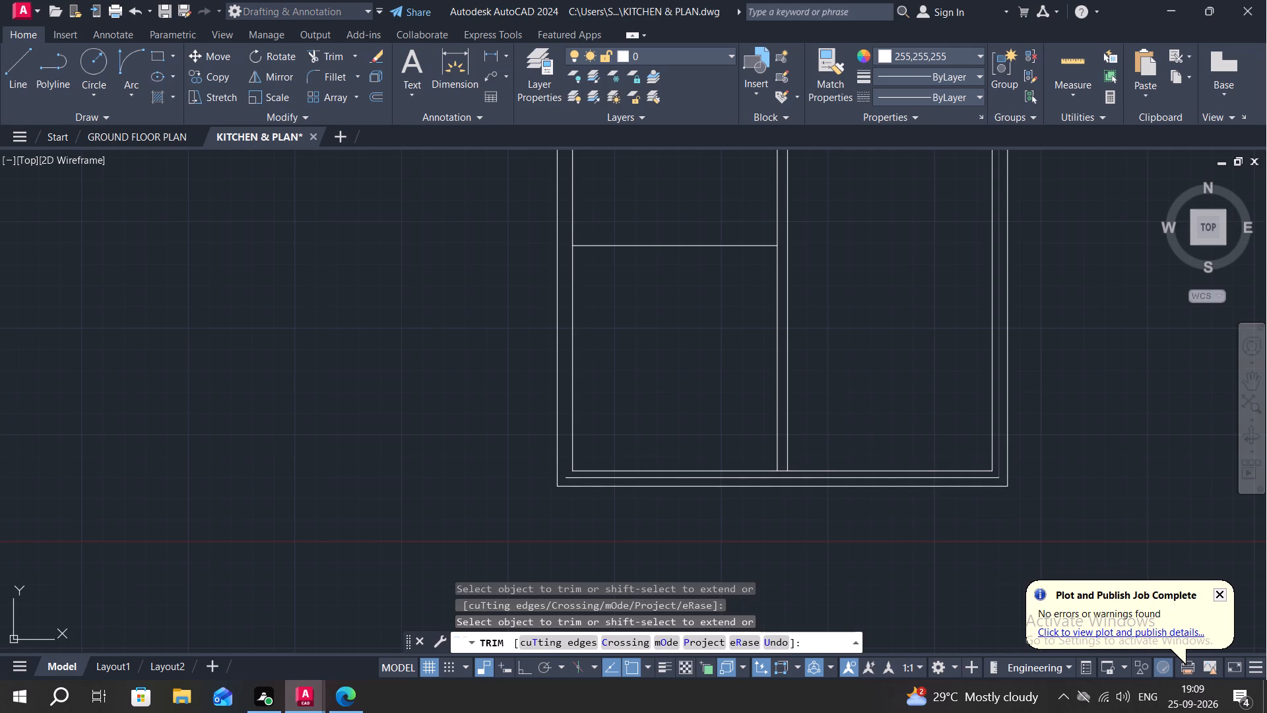
key("Escape")
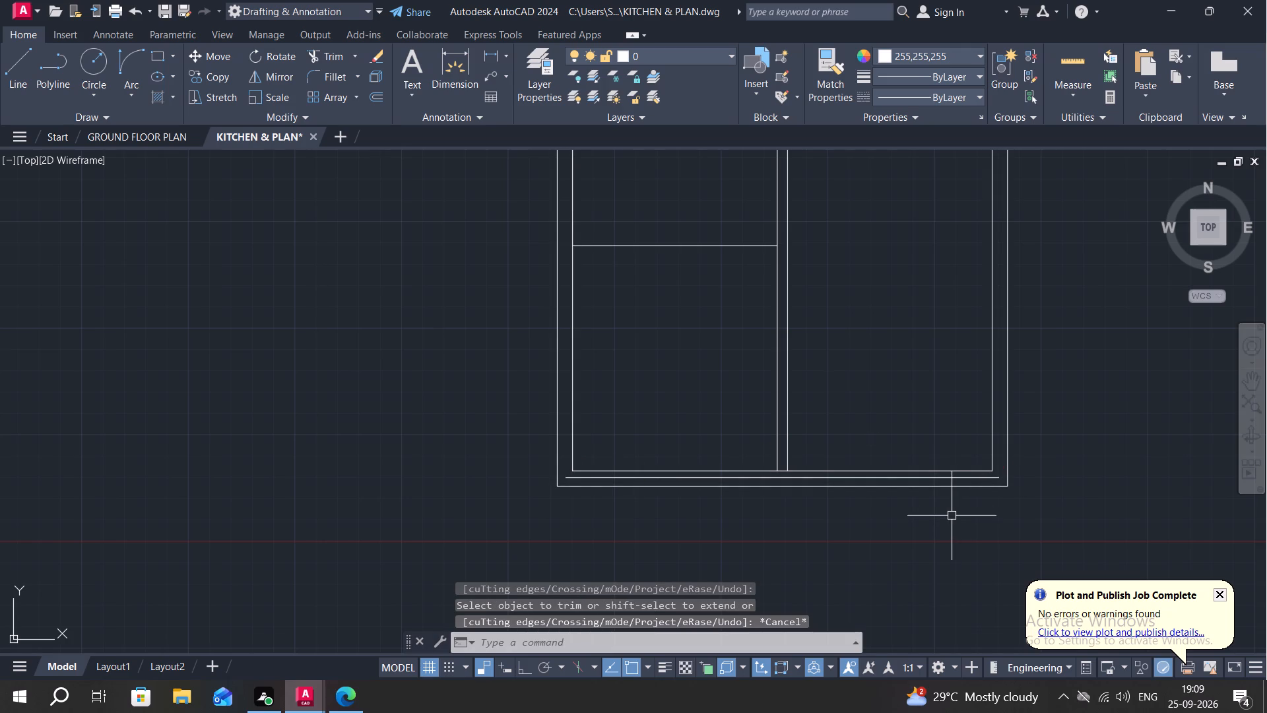
Extend the left outer wall's inner line and the central partition's right line down to the outermost bottom wall line.
type("EX")
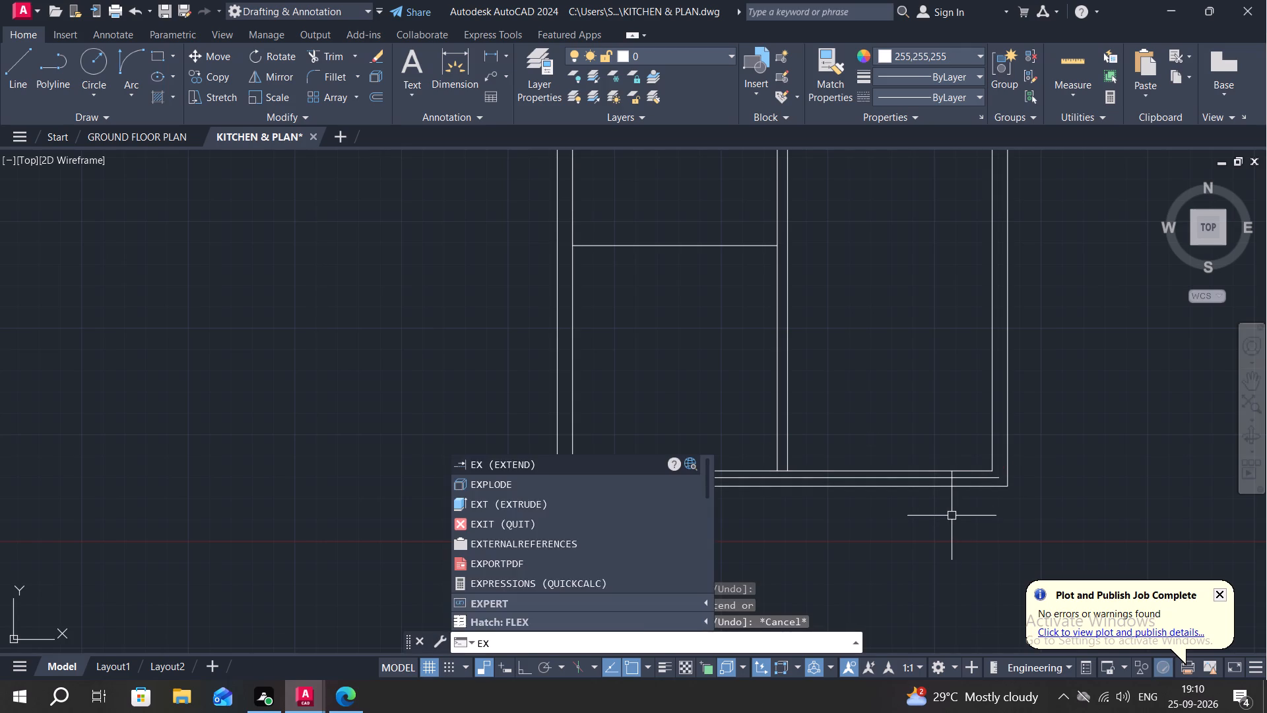
key("space")
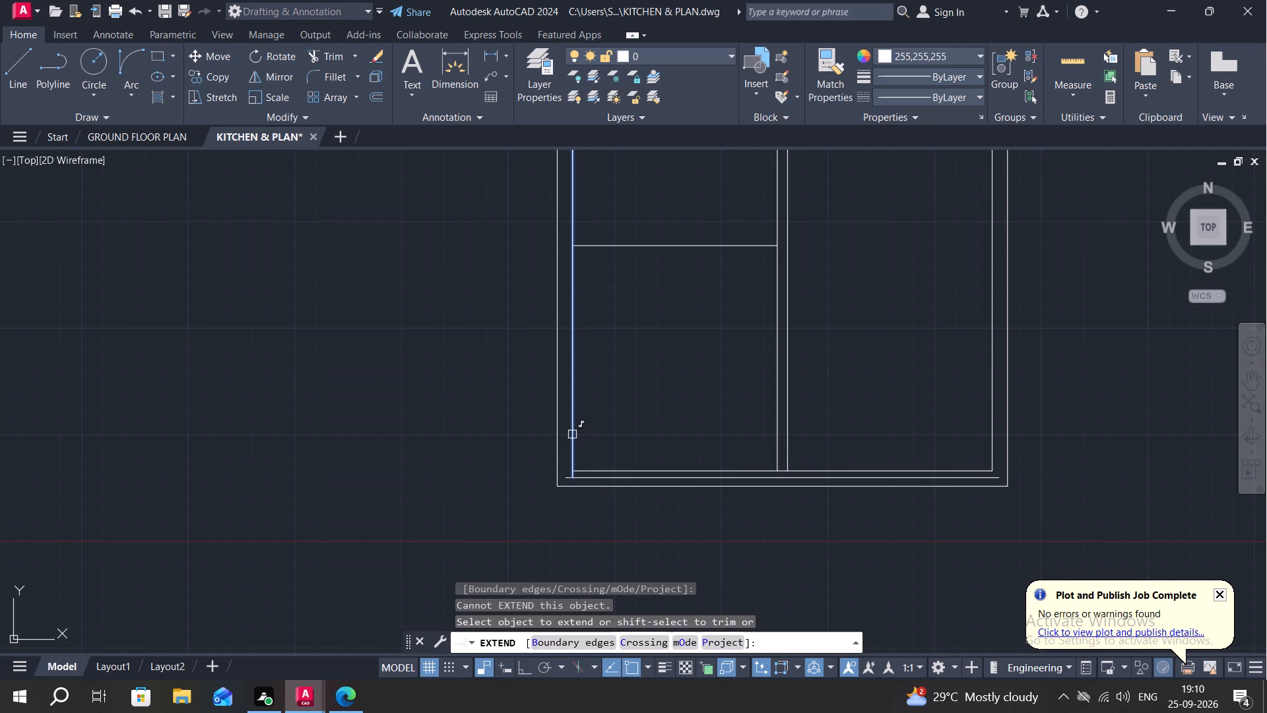
left_click(572, 434)
left_click(574, 437)
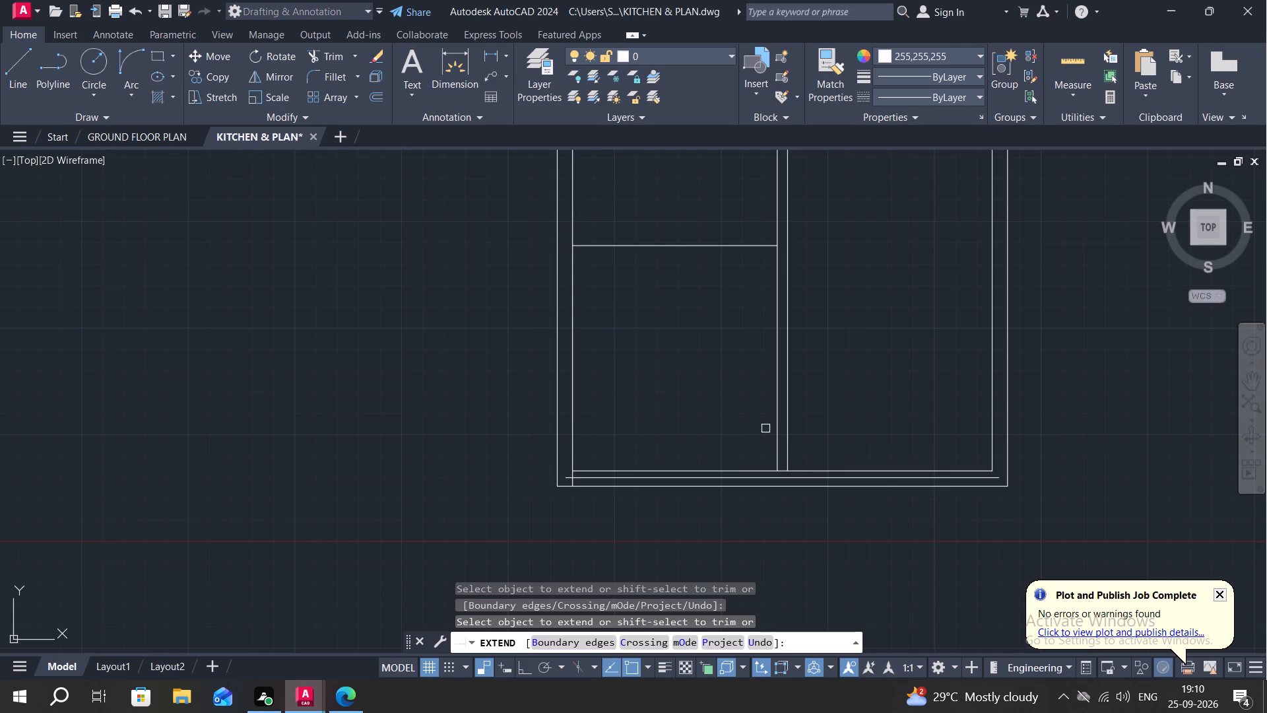
left_click(789, 440)
left_click(790, 453)
key("Escape")
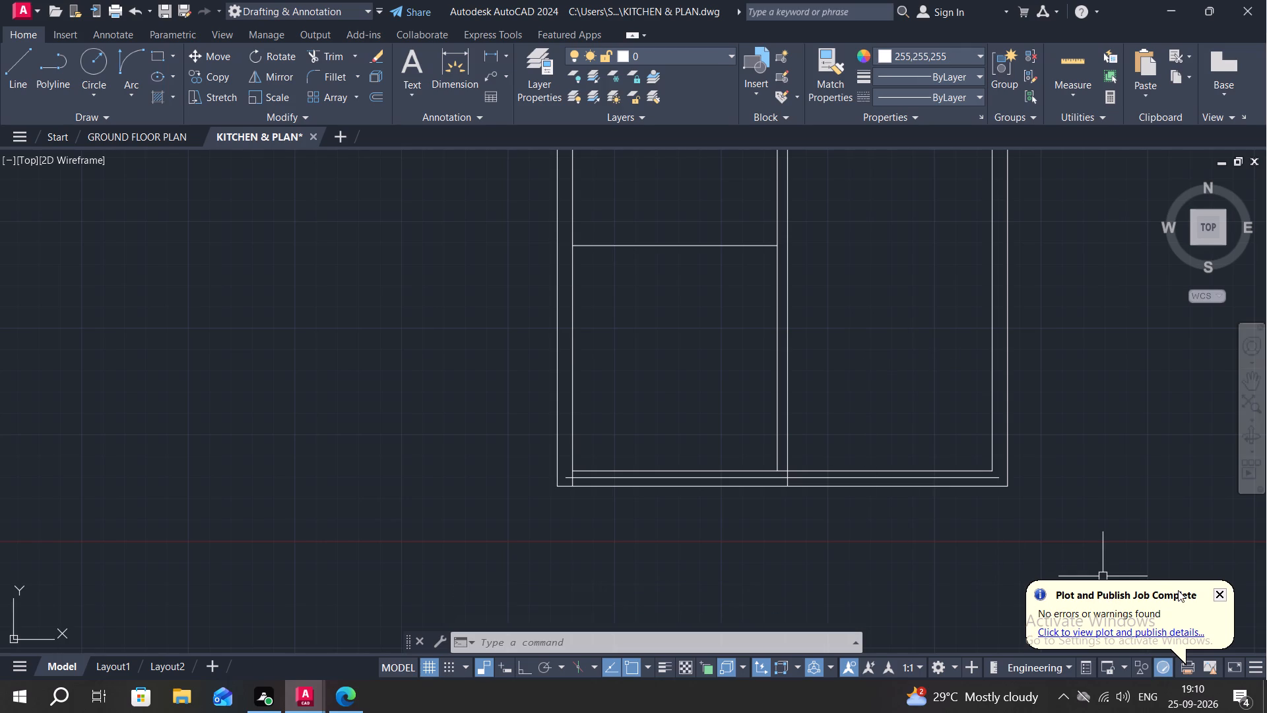
Trim away the bottom wall's inner line between the central partition and the right outer wall.
type("TR")
key("space")
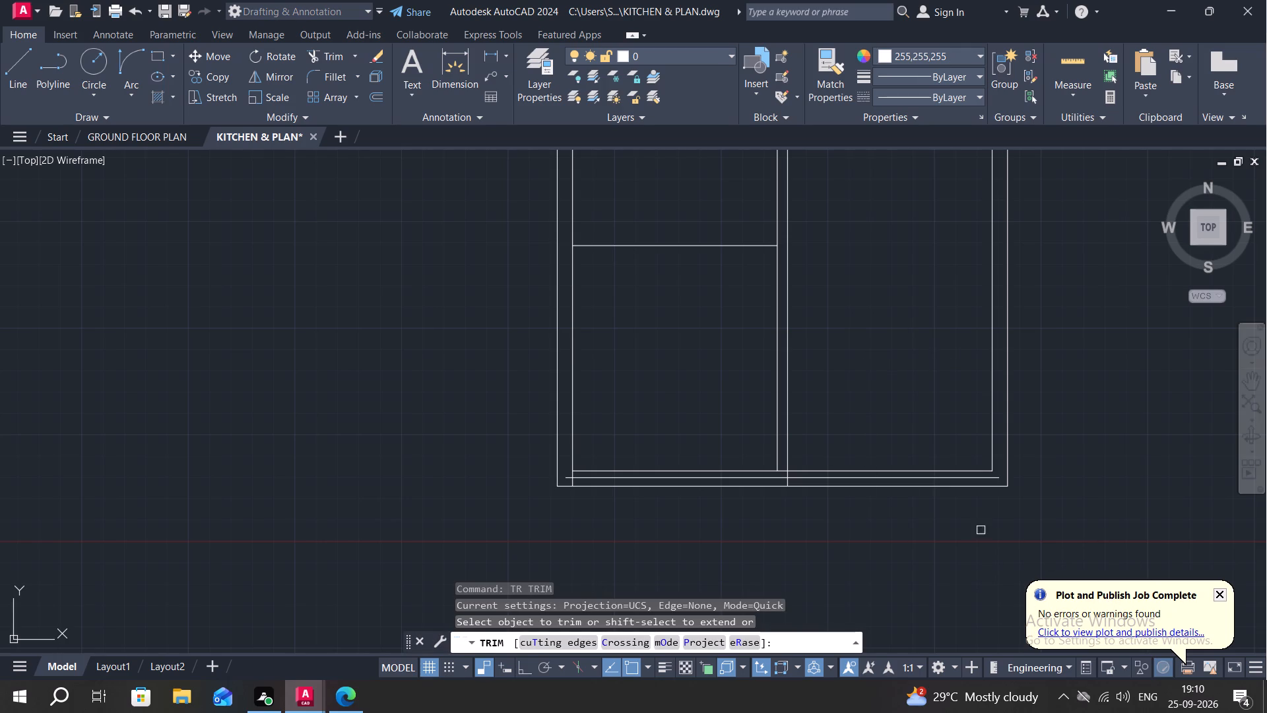
left_click(941, 475)
key("Escape")
Extend the right outer wall's inner line down to the new 5" bottom wall line.
type("EX")
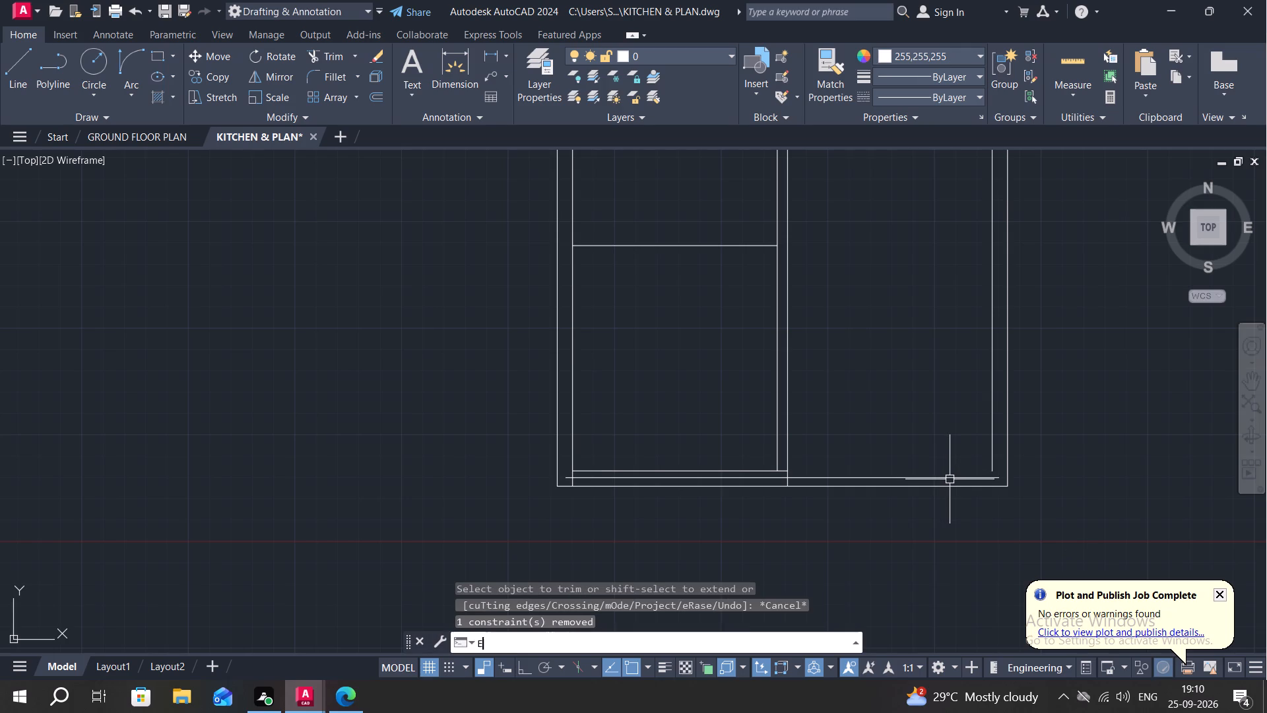
key("space")
left_click(989, 461)
key("Escape")
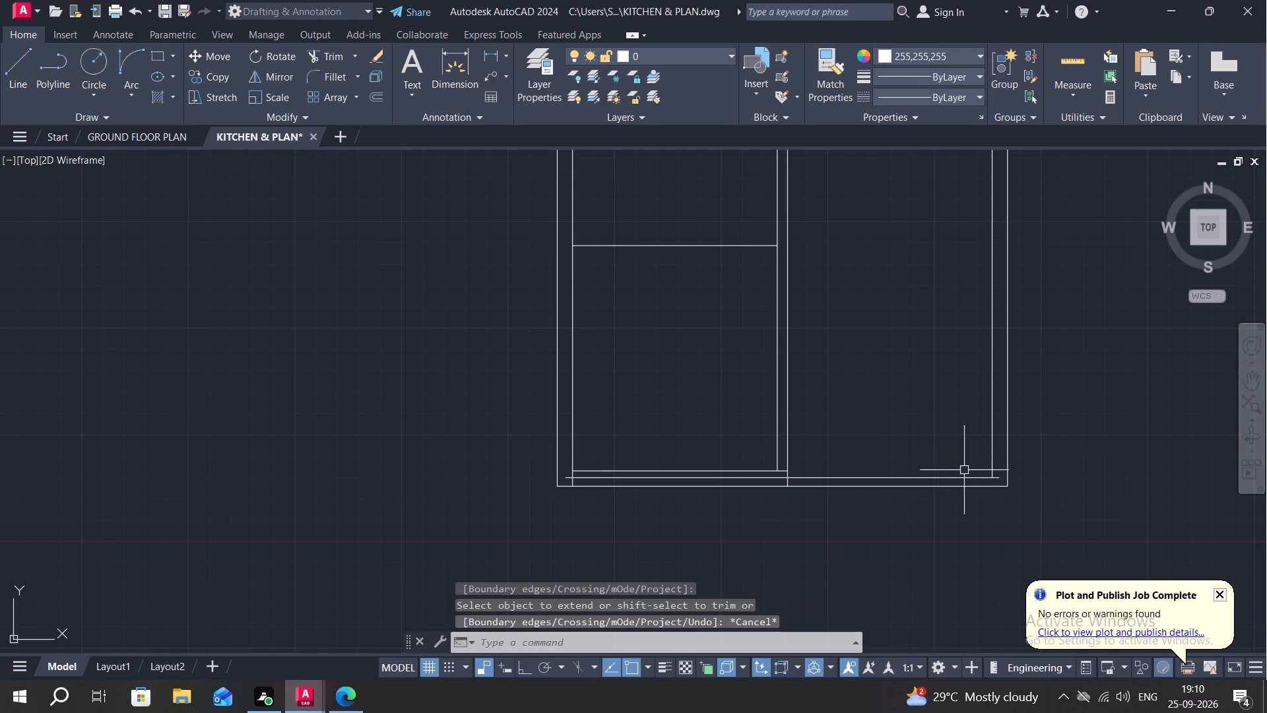
Erase the remaining old inner line of the bottom wall and trim the new line's stub inside the left outer wall.
left_click(705, 471)
key("Delete")
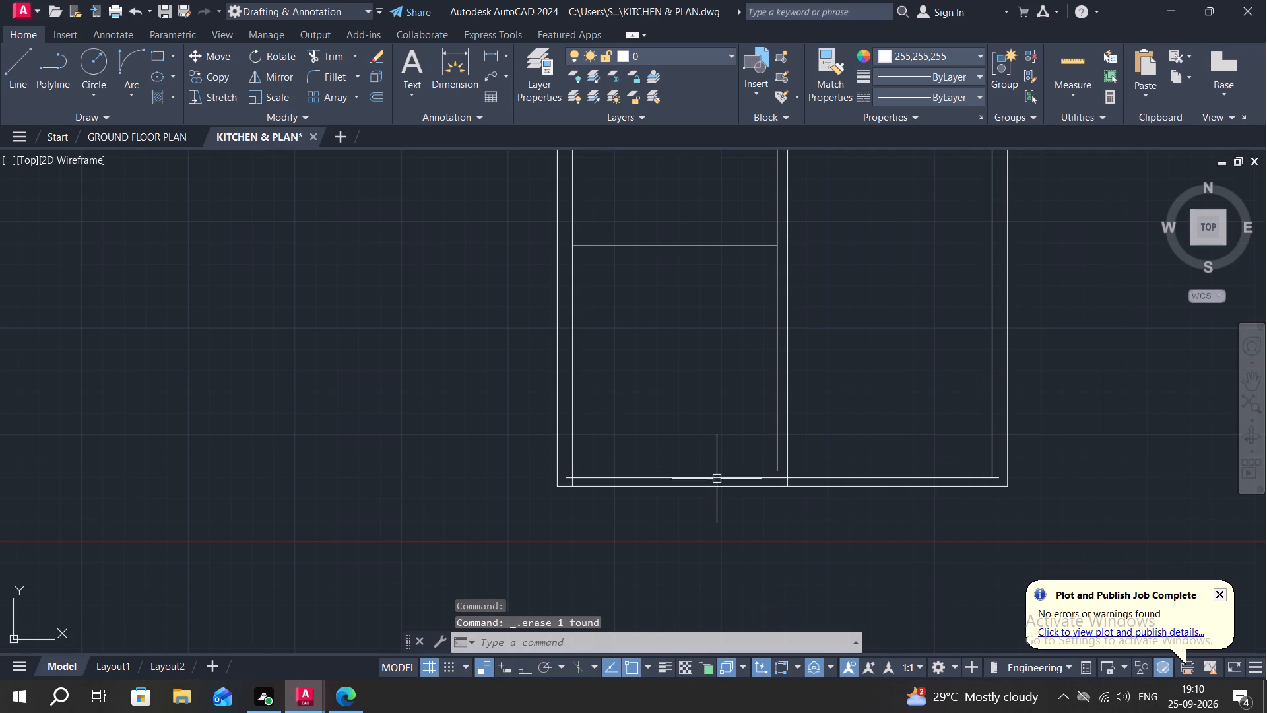
type("TR")
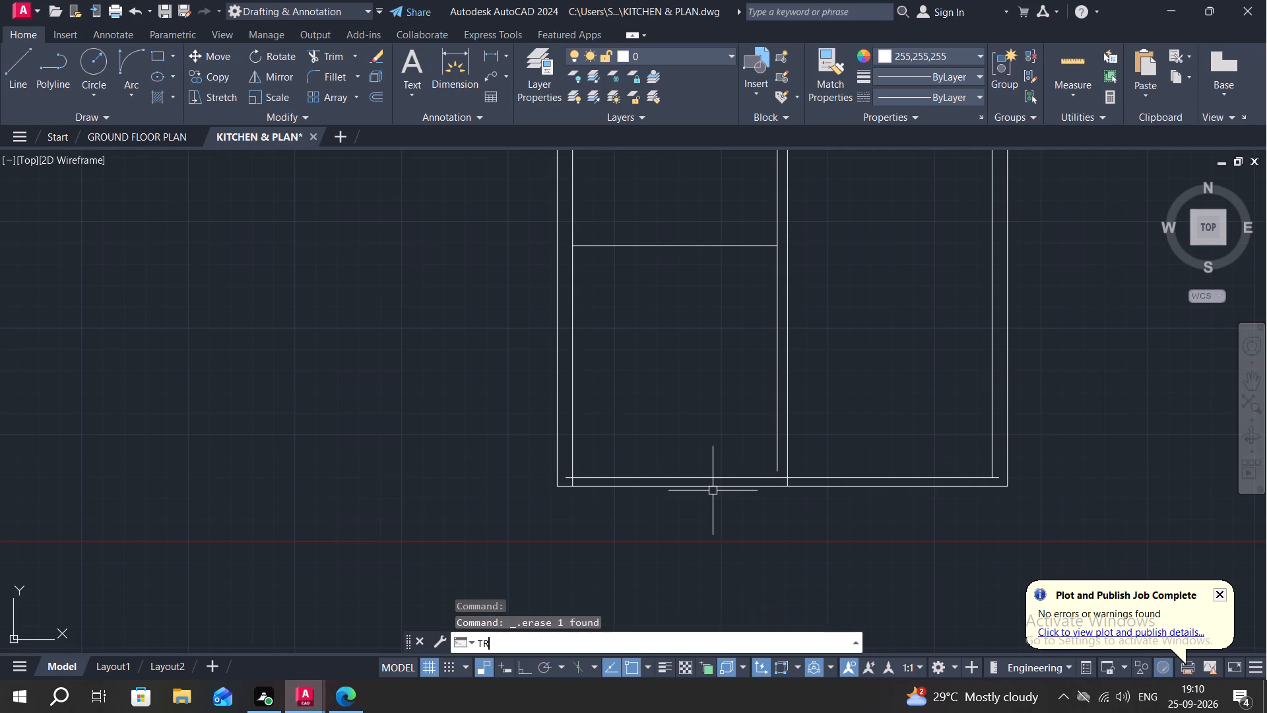
key("space")
left_click(562, 477)
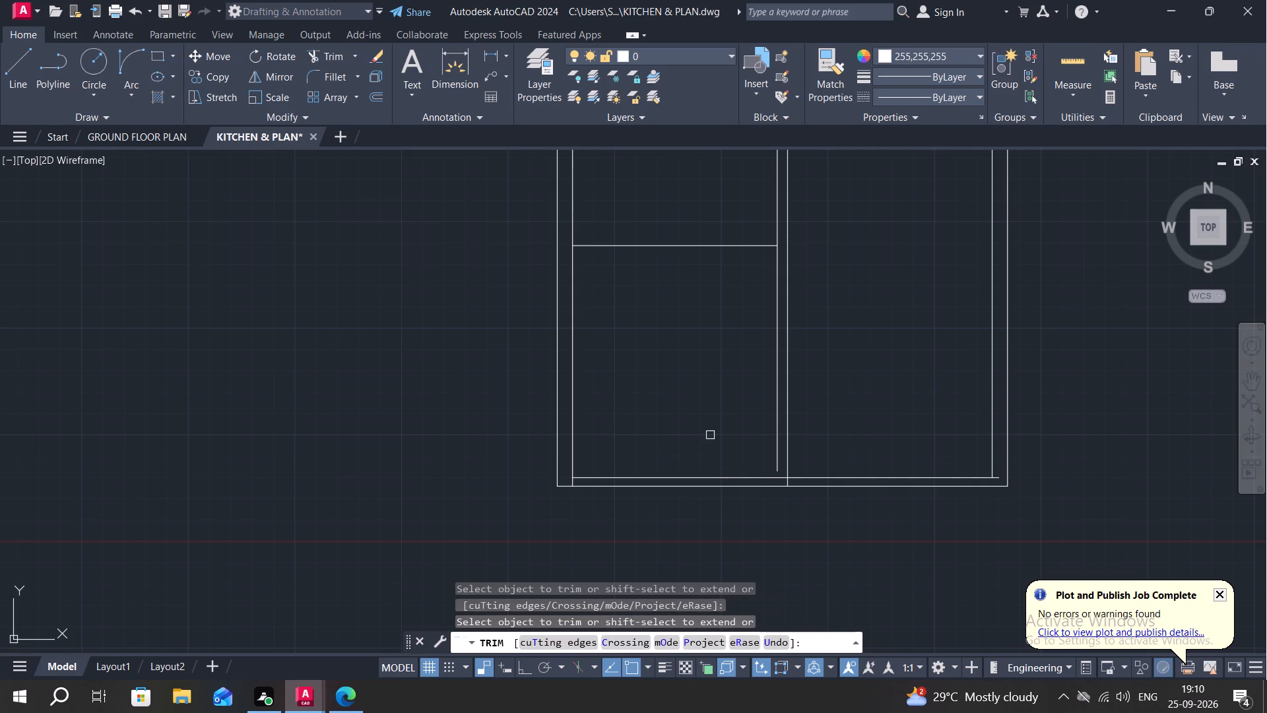
key("Escape")
Extend the central partition's left line down to the bottom wall's new inner line.
type("EX")
key("space")
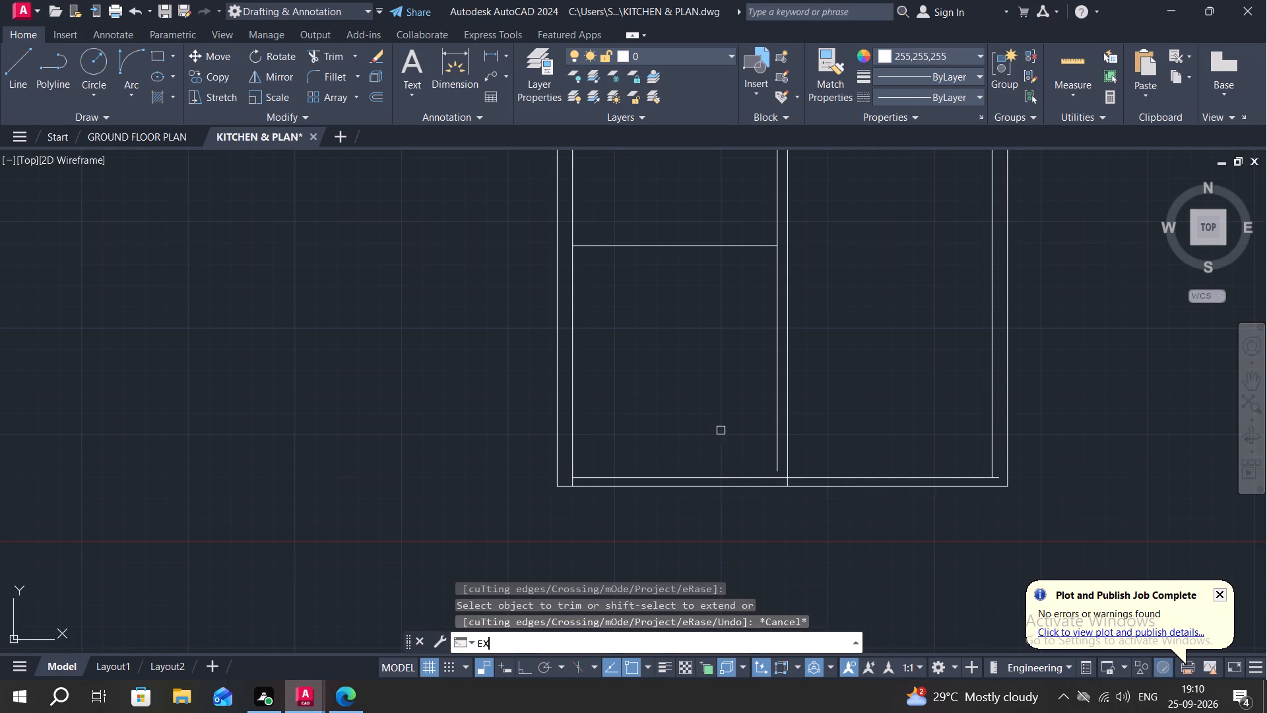
left_click(778, 451)
key("Escape")
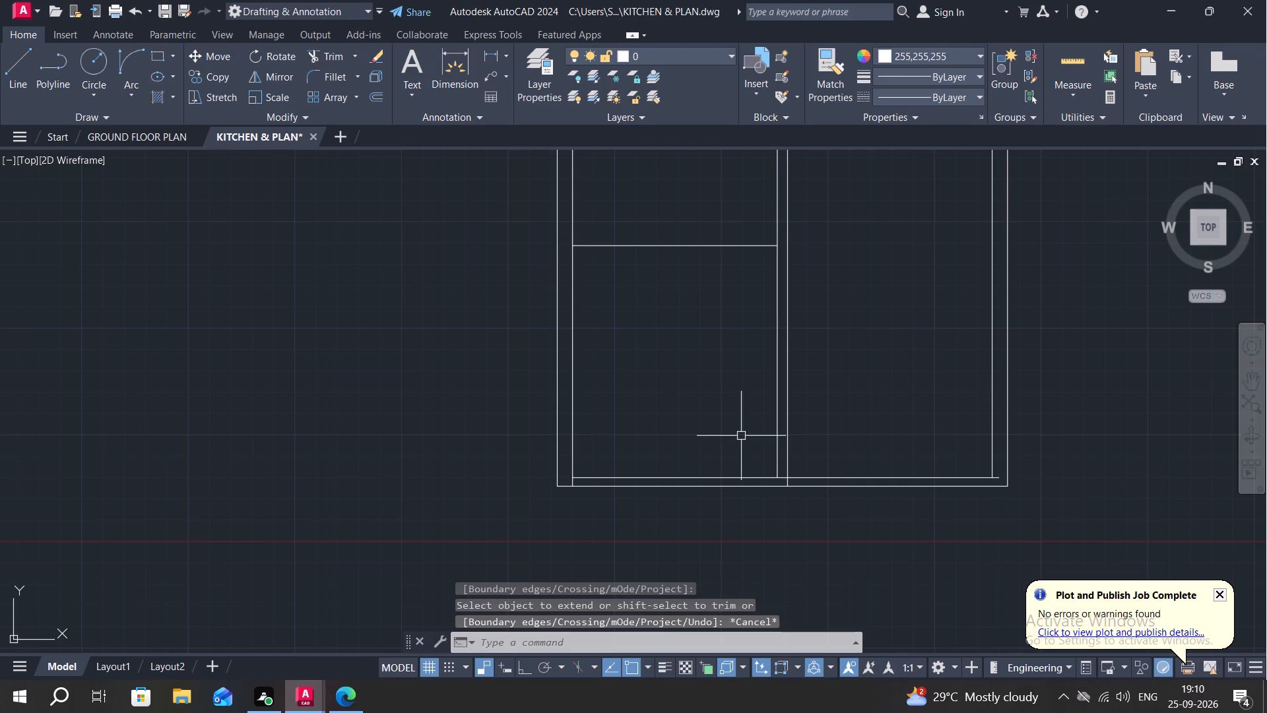
Offset the bottom wall's inner line 11' upward and trim the copy's overhang inside the right outer wall.
type("O 11")
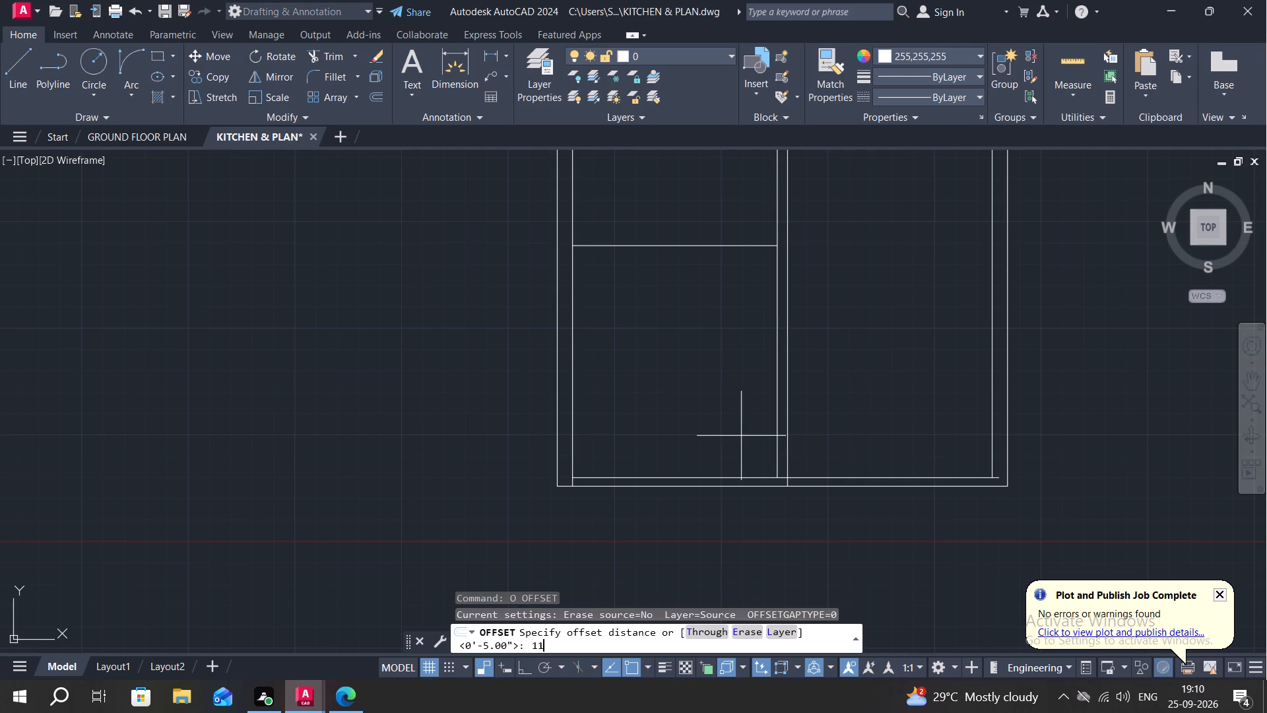
key("apostrophe")
key("space")
left_click(746, 479)
left_click(721, 356)
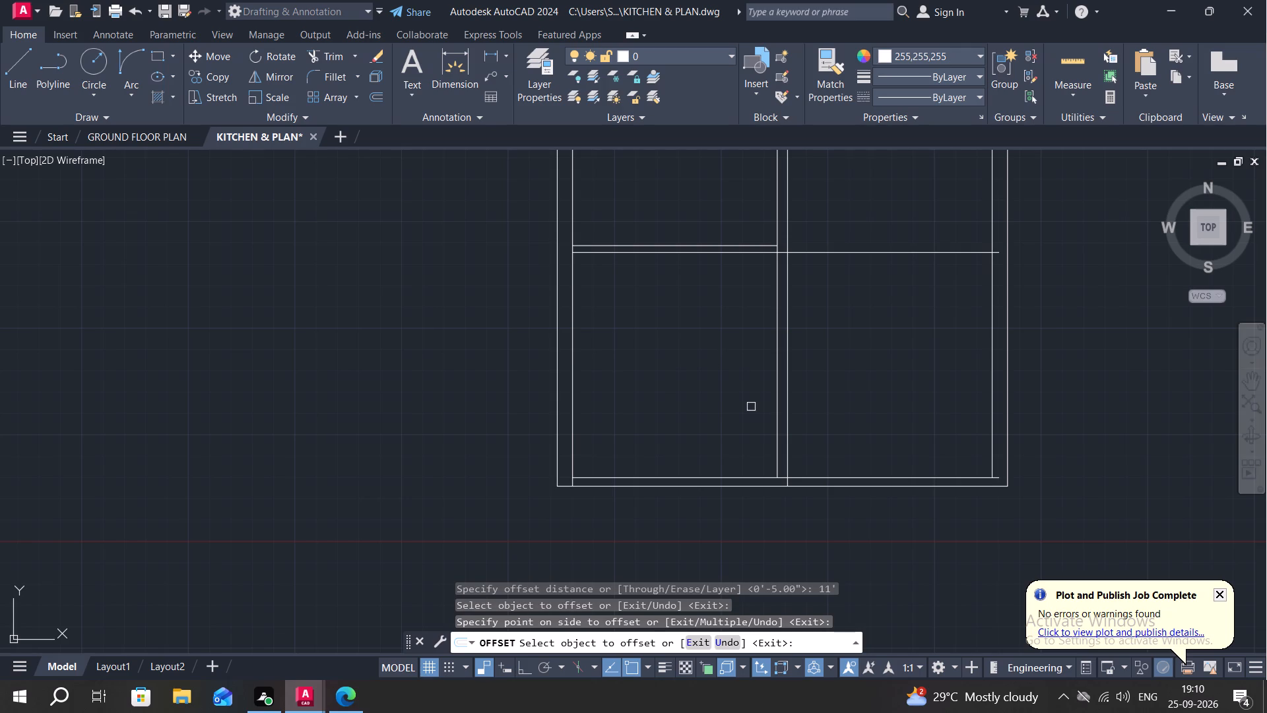
middle_click_drag(737, 304, 746, 389)
key("Escape")
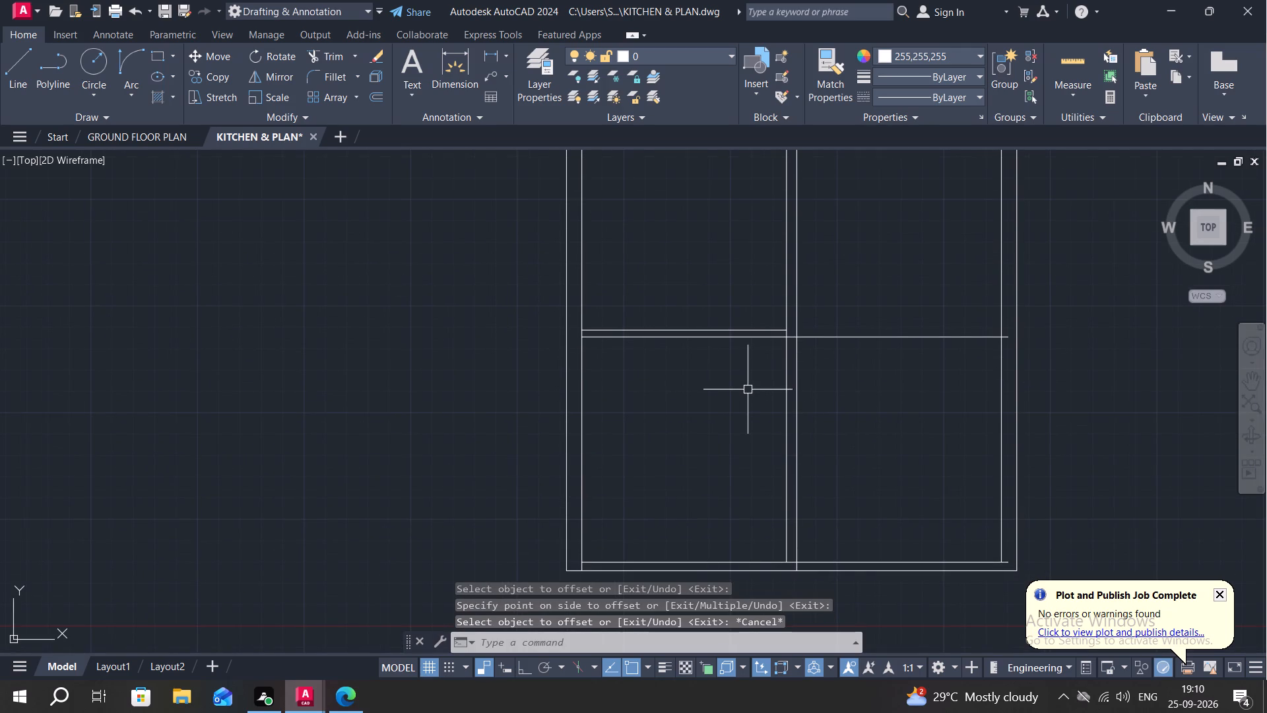
type("TR")
key("space")
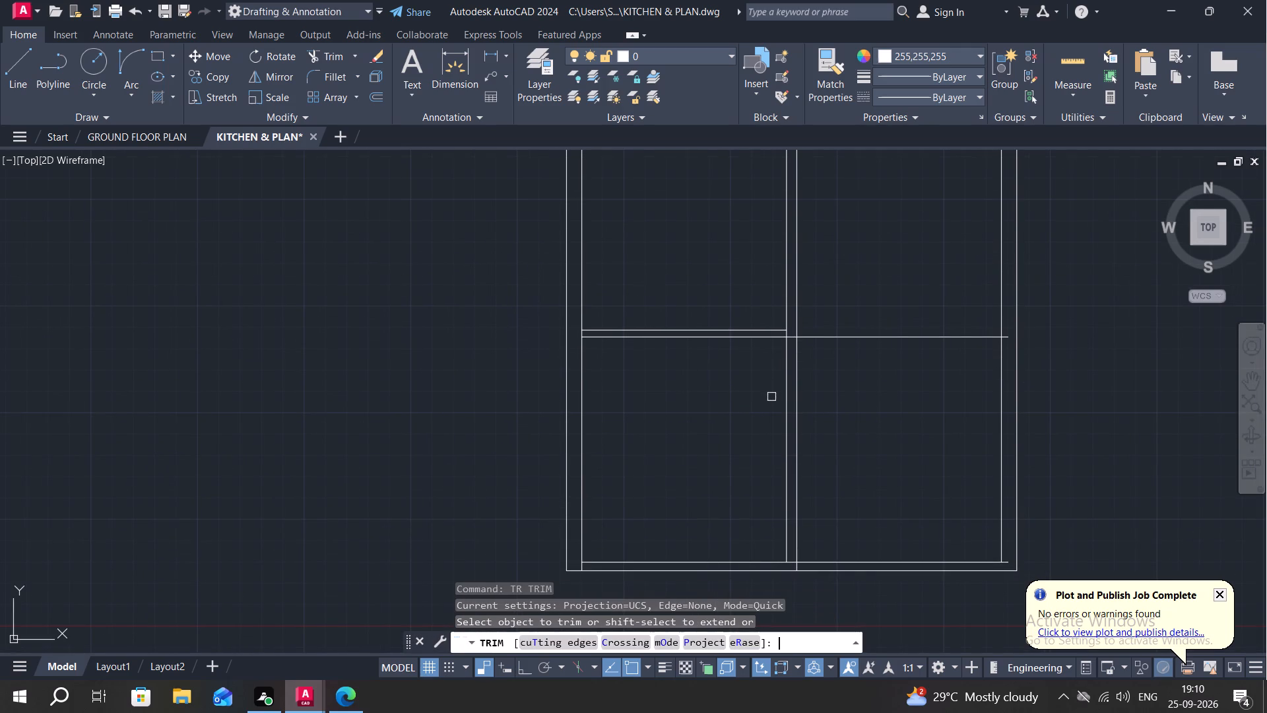
left_click(1009, 335)
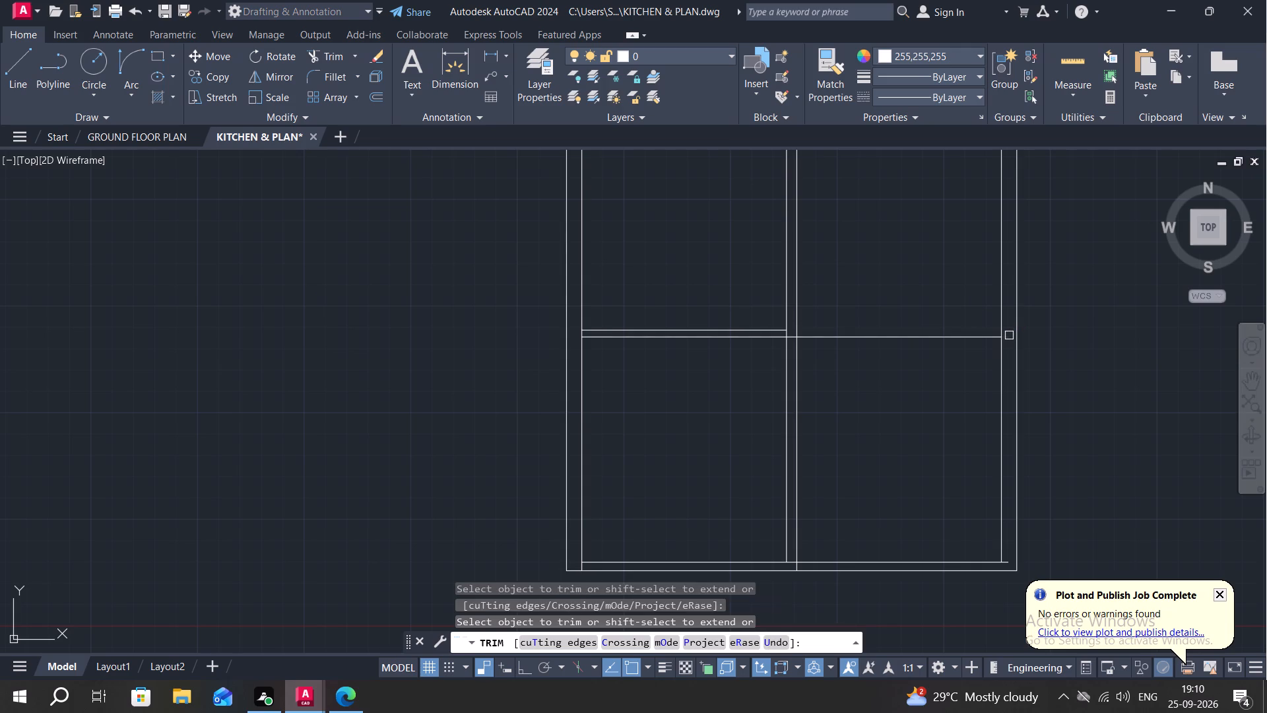
key("Escape")
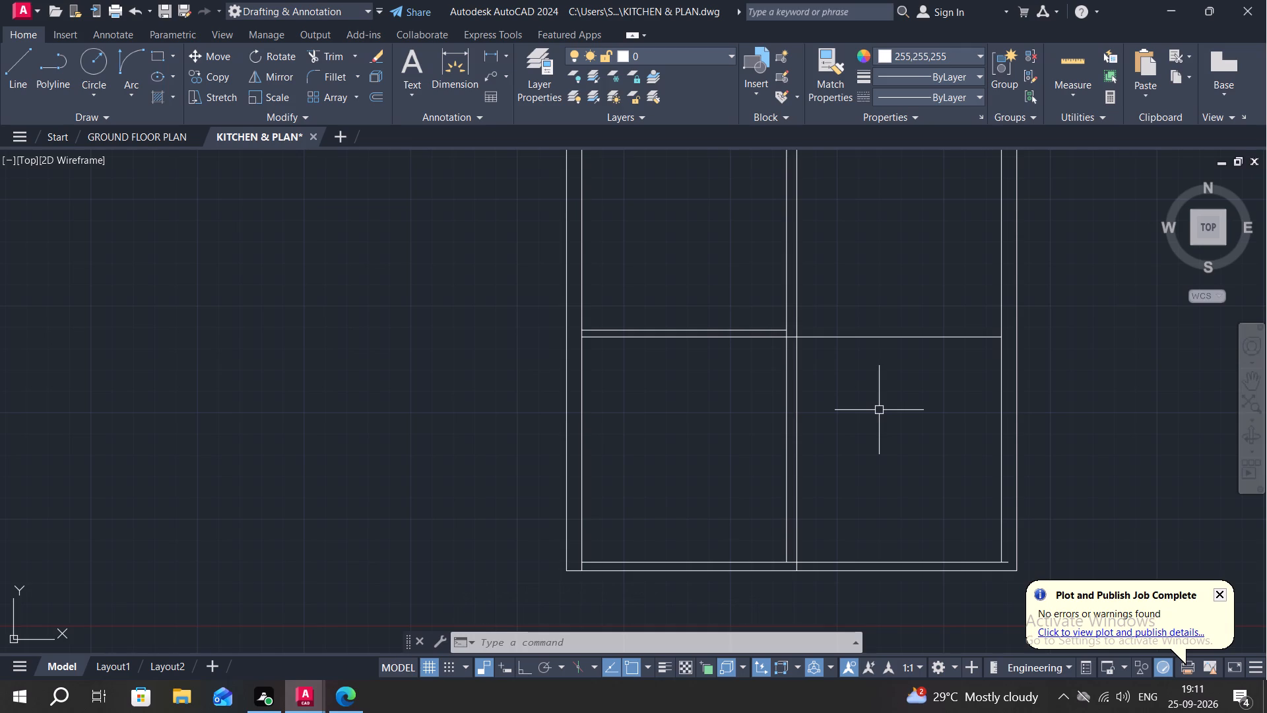
Offset the central partition's right line 10'1" toward the right outer wall and measure the lower-right room.
type("O 10'")
type("1\"")
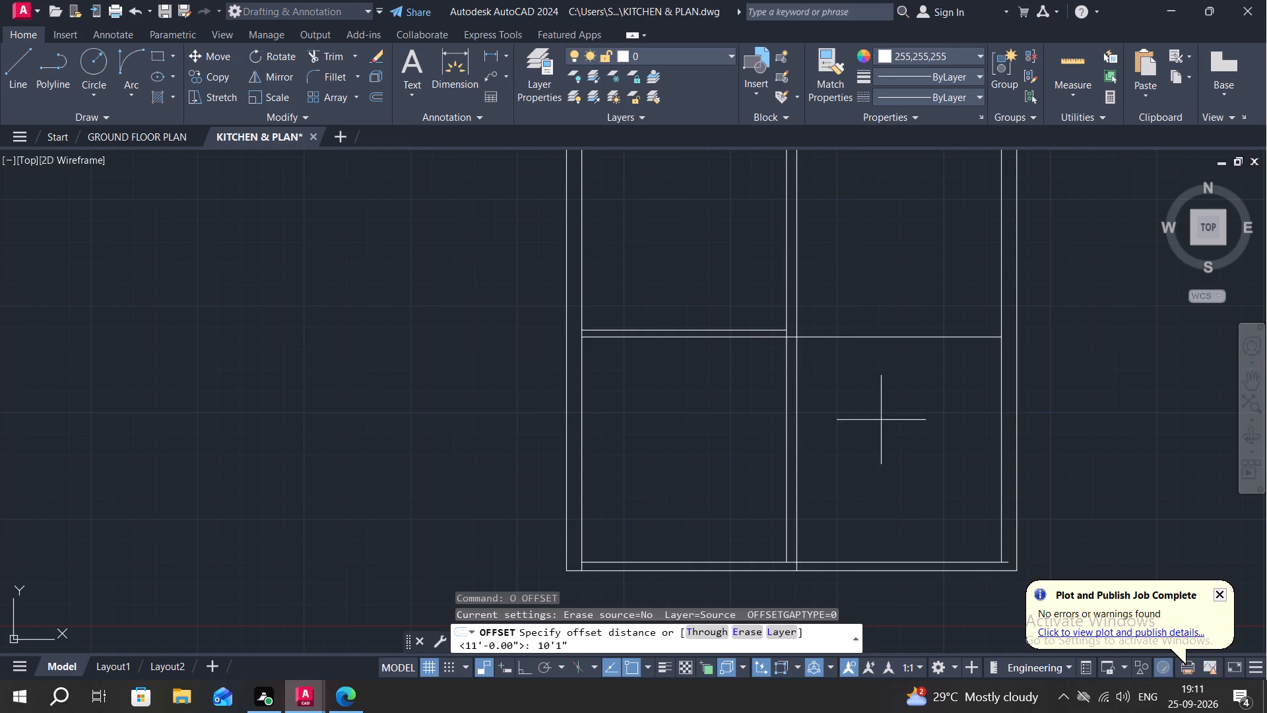
key("space")
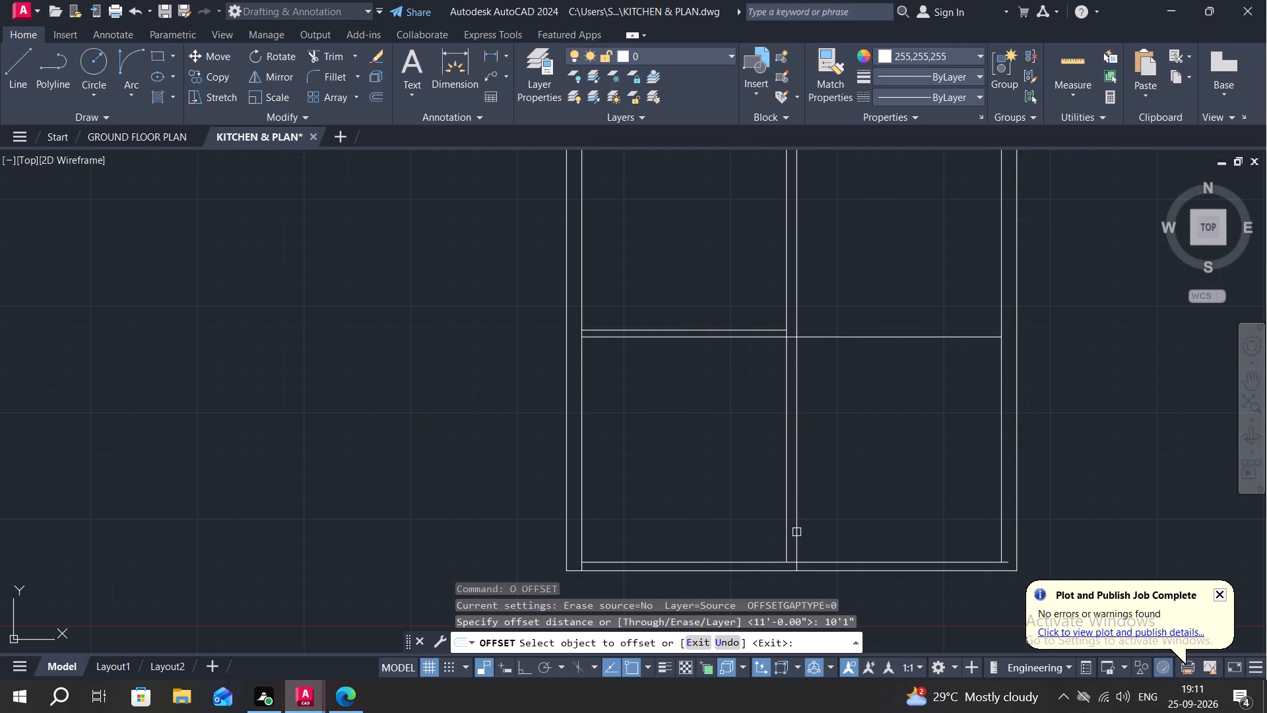
left_click(798, 532)
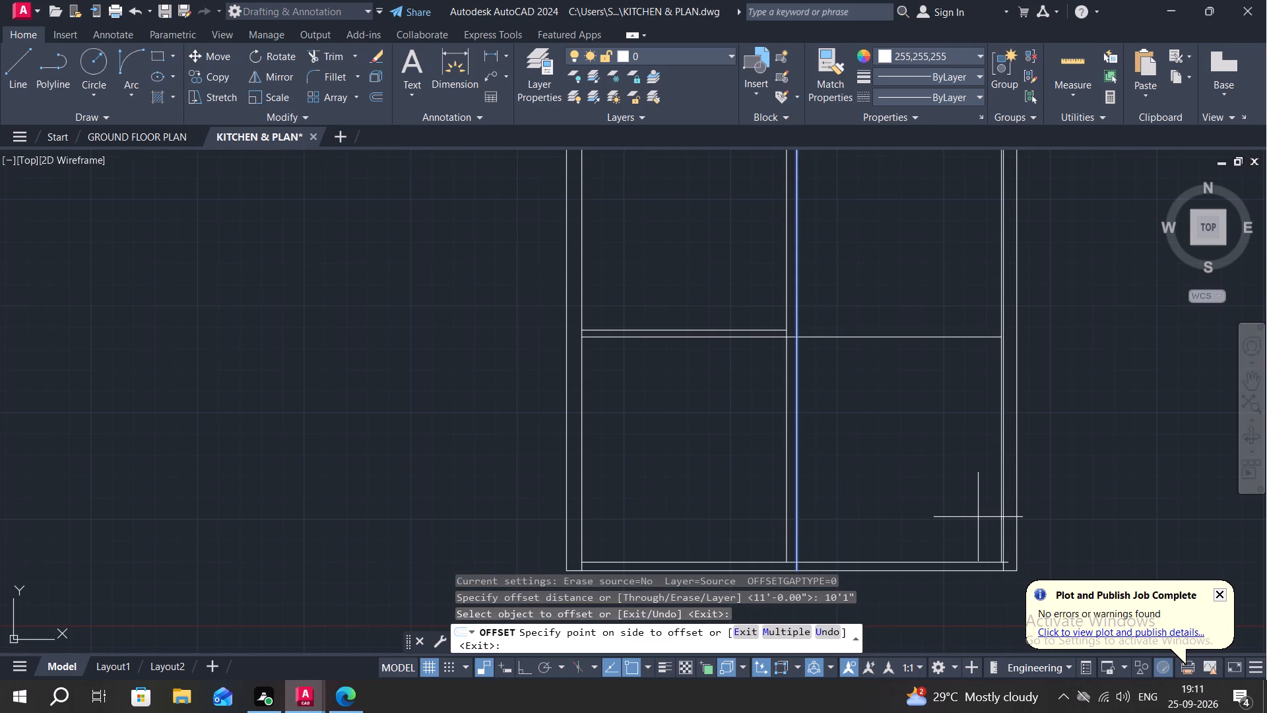
left_click(981, 518)
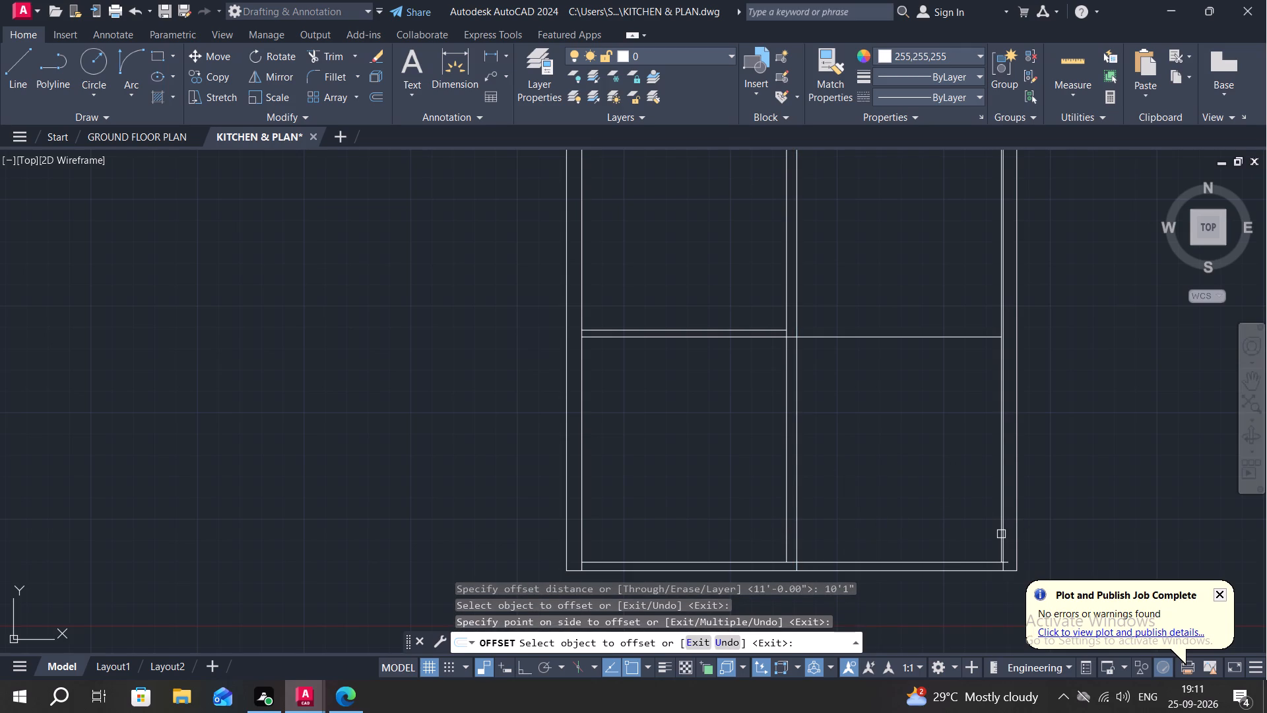
left_click(1071, 49)
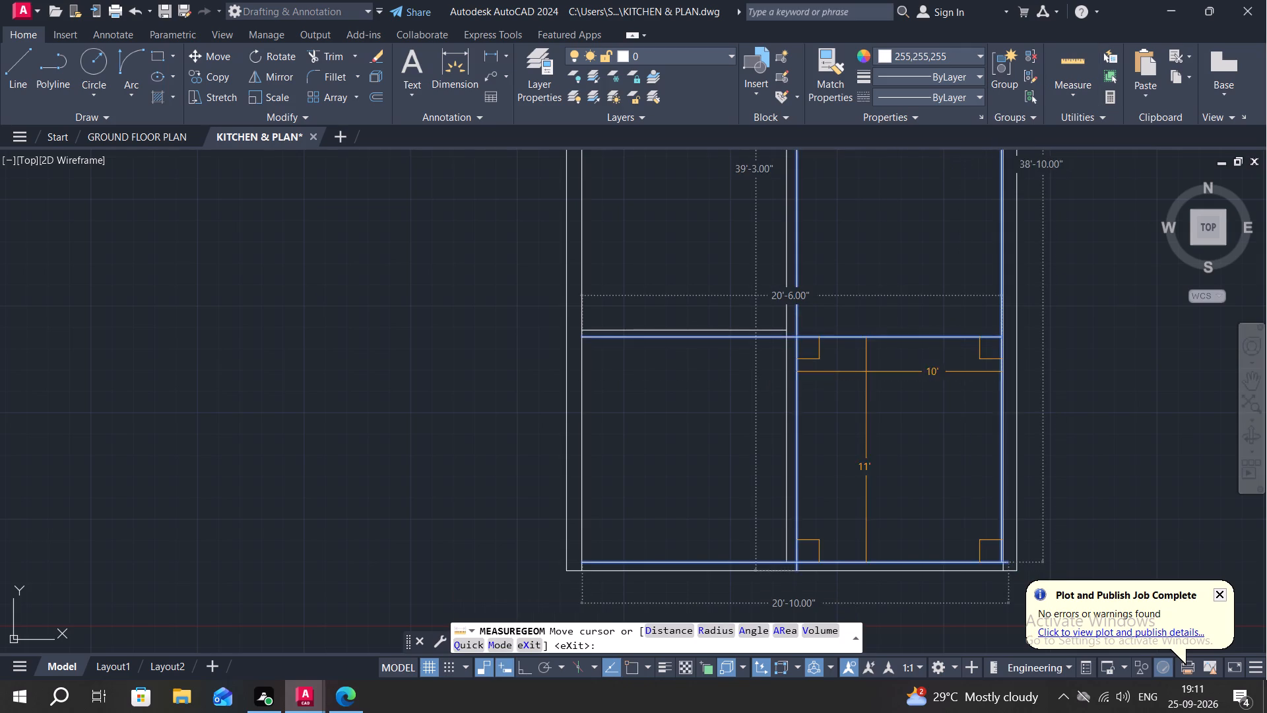
key("Escape")
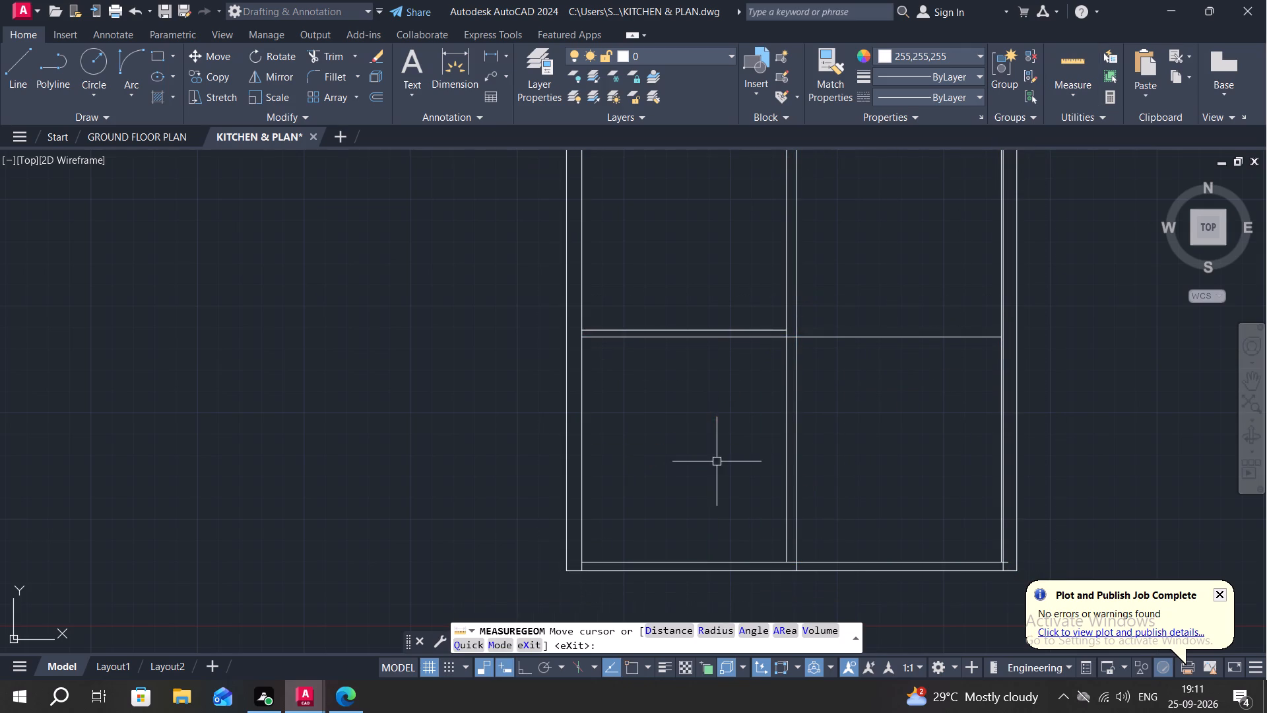
Trim away the central partition's left line below the new cross line and measure the lower-left room.
type("TR")
key("space")
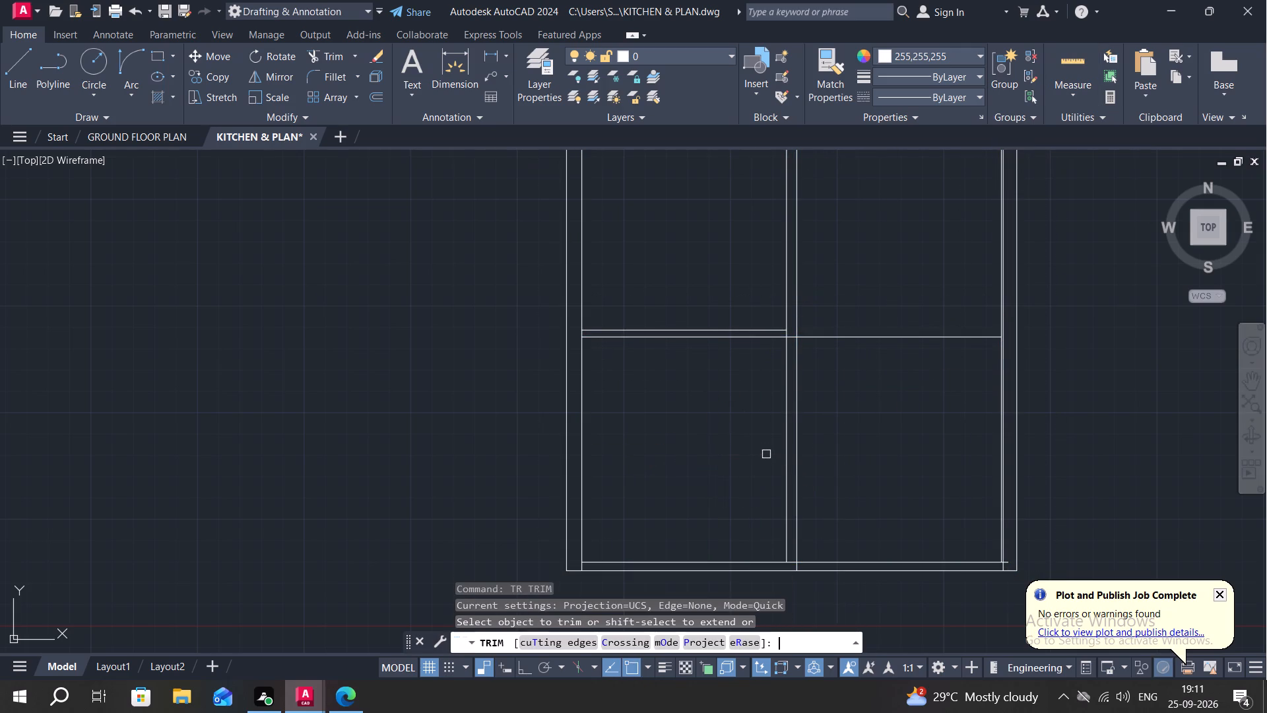
left_click(788, 464)
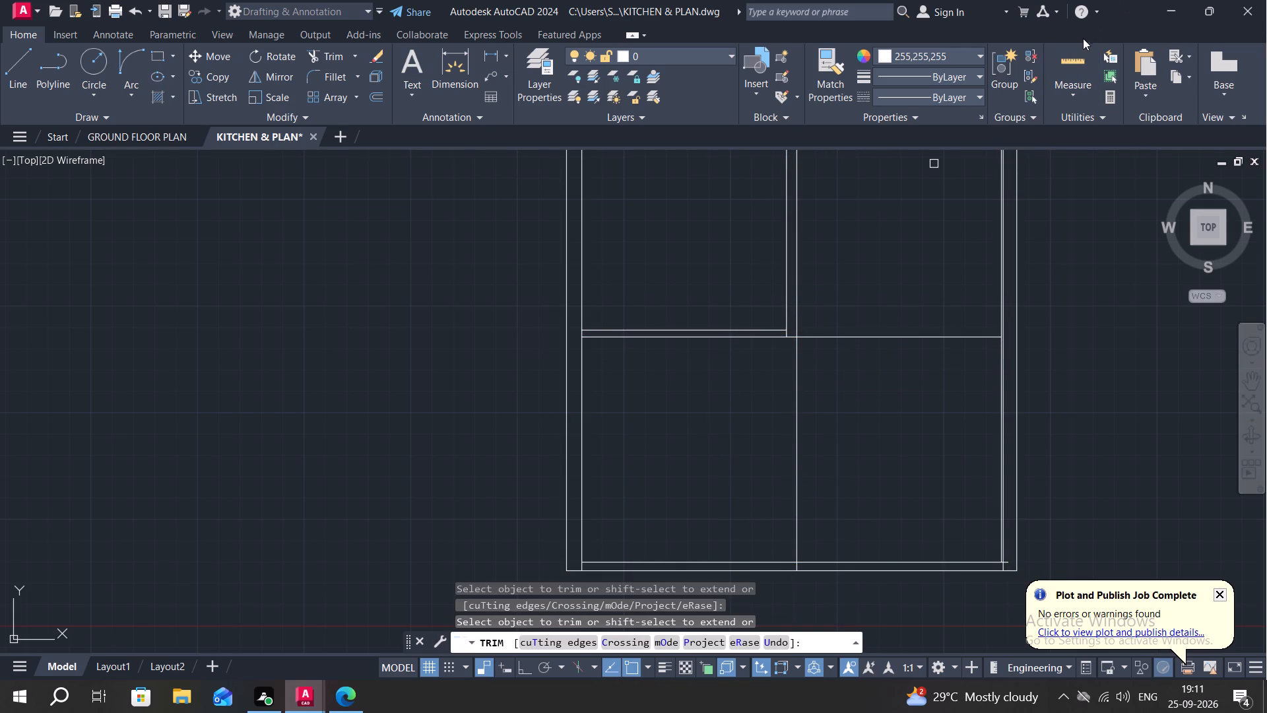
left_click(1076, 59)
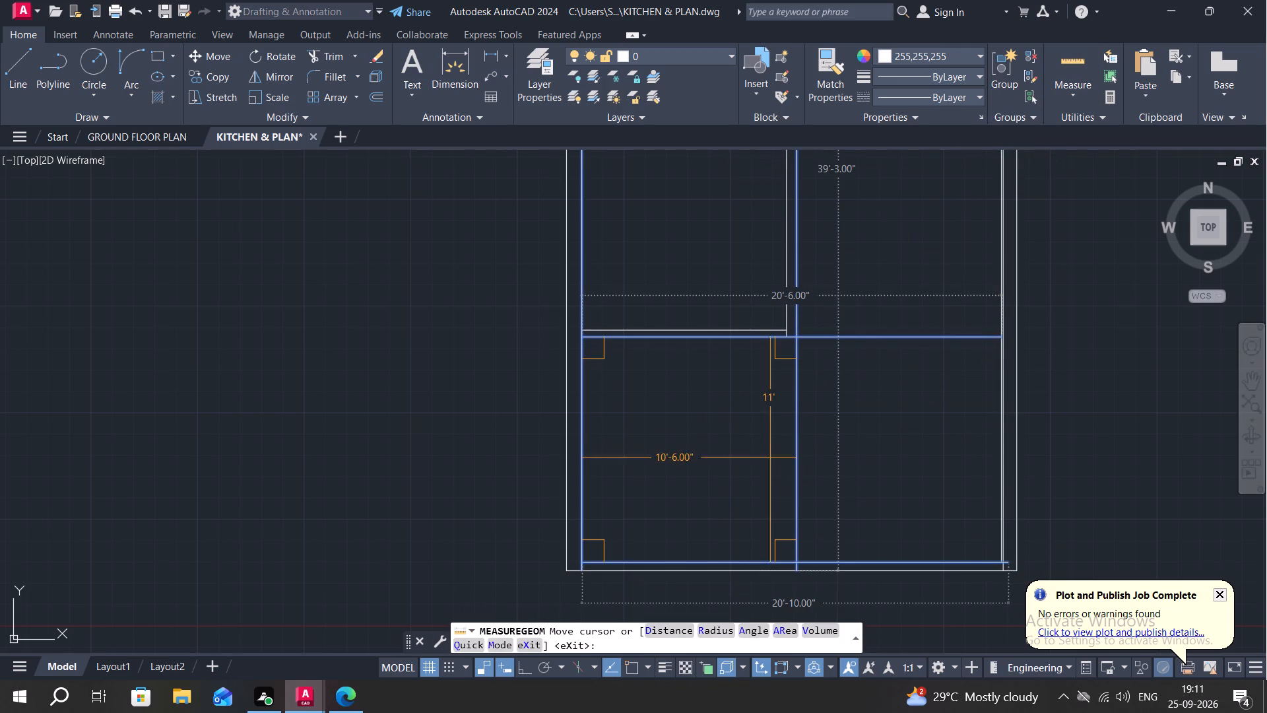
key("Escape")
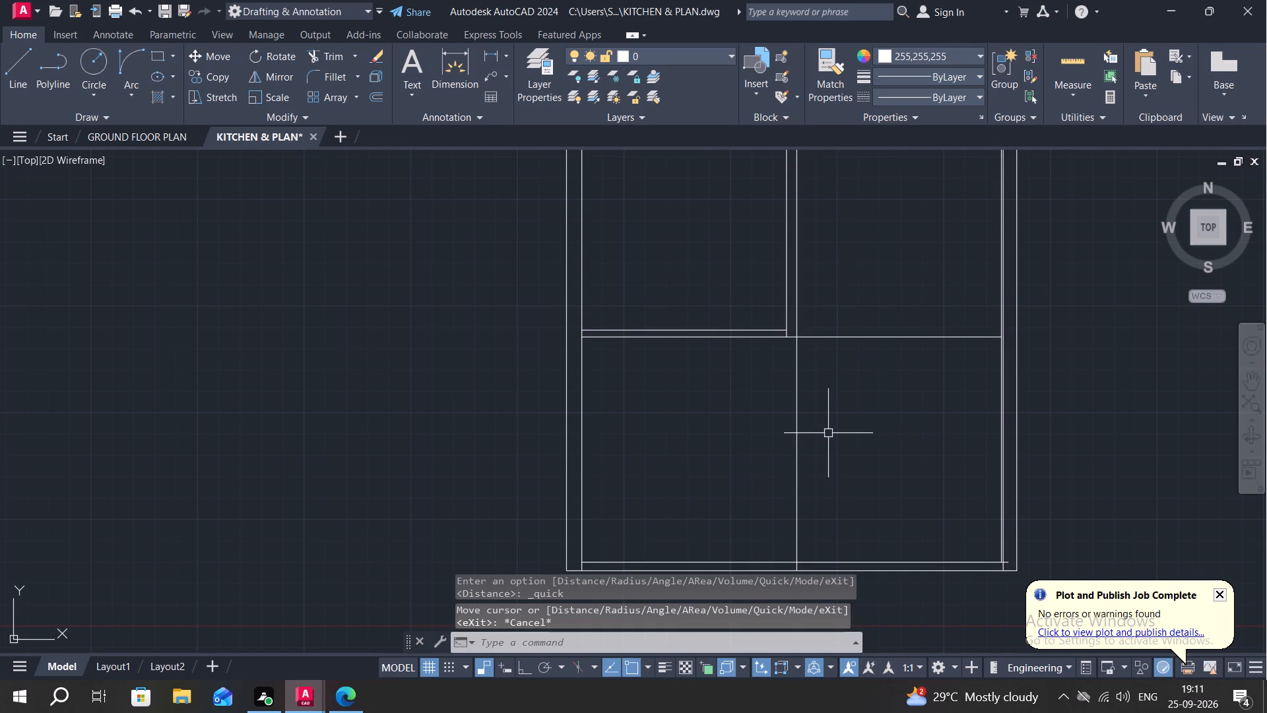
Offset the central partition's remaining lower line 5" to the right.
type("O")
key("space")
key("5")
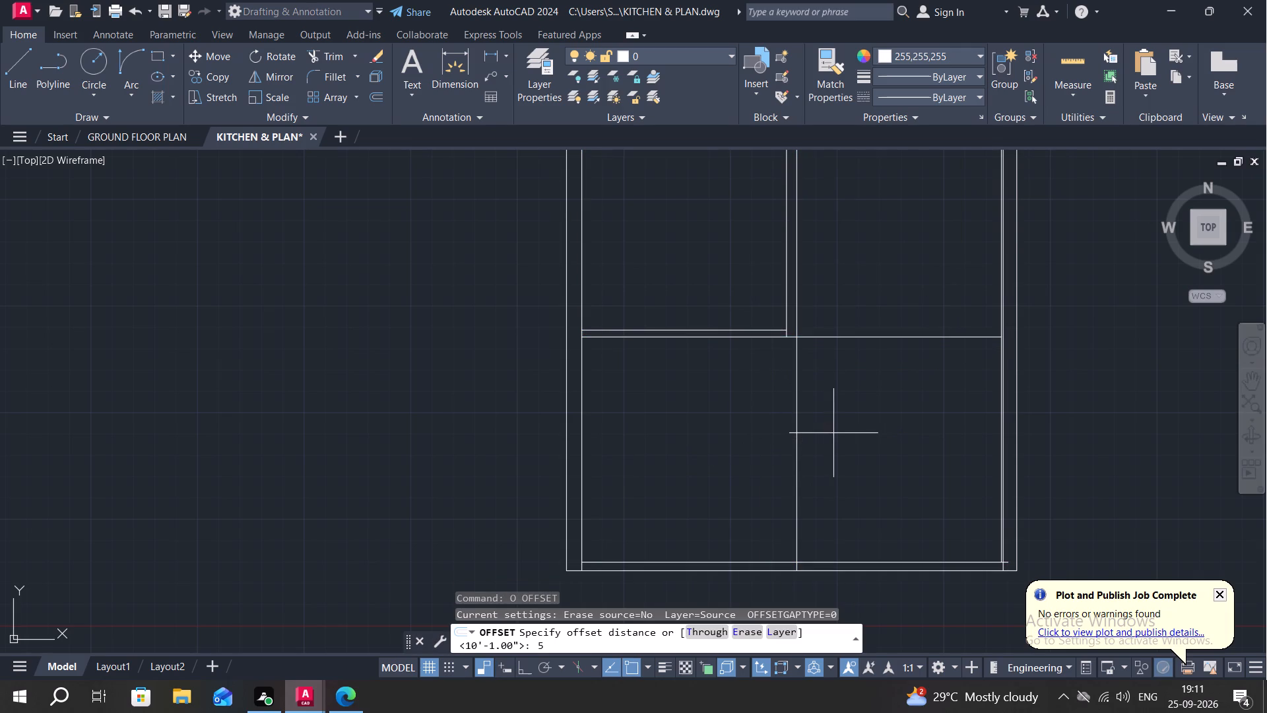
key("shift+quotedbl")
key("space")
left_click(799, 472)
left_click(837, 473)
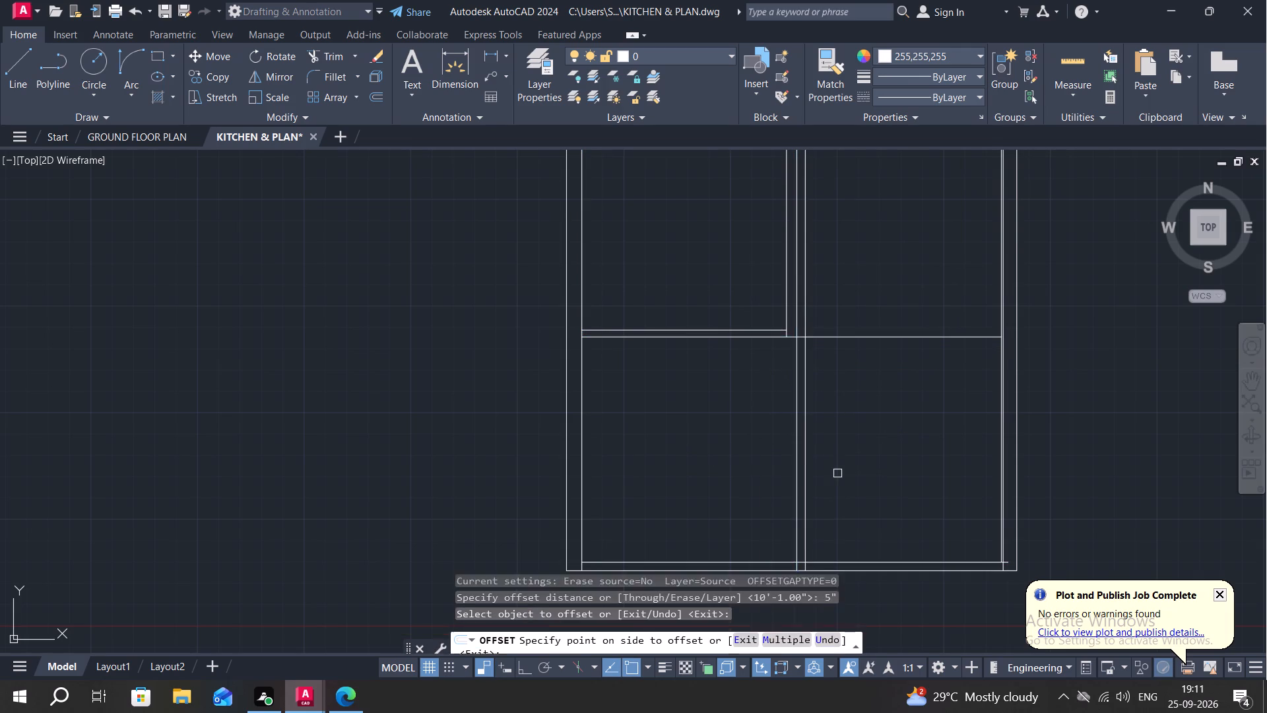
key("Escape")
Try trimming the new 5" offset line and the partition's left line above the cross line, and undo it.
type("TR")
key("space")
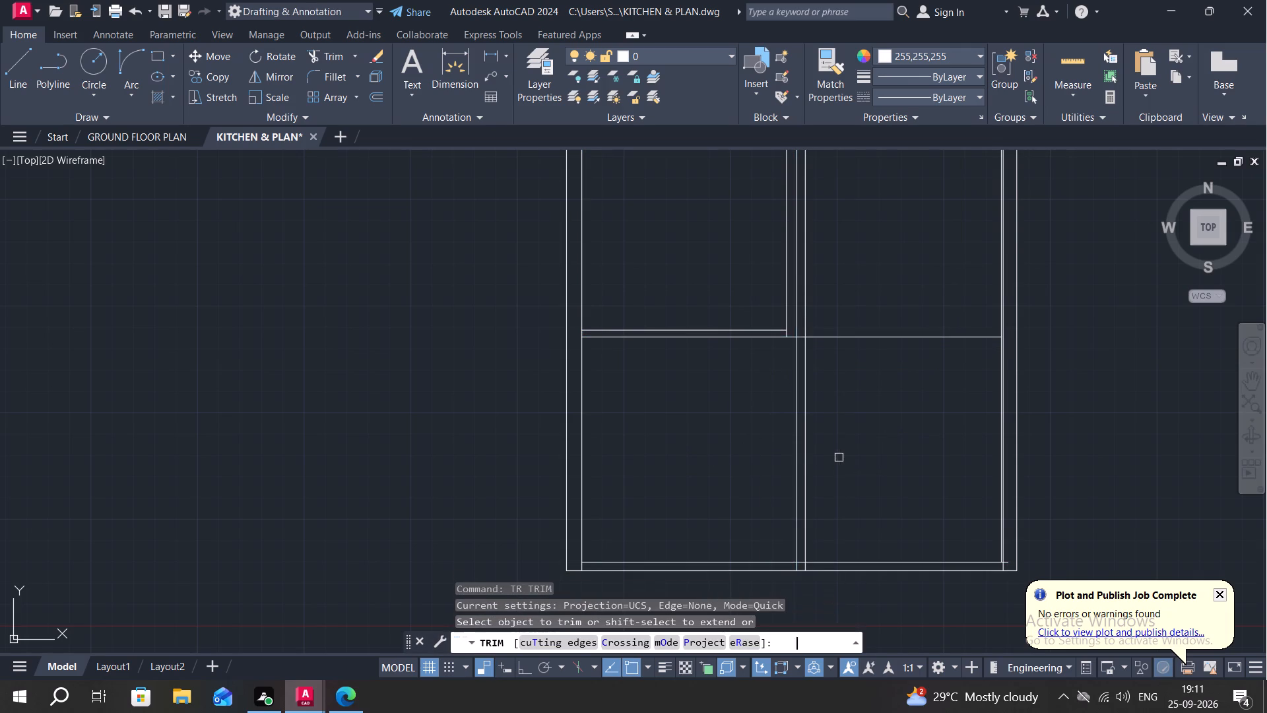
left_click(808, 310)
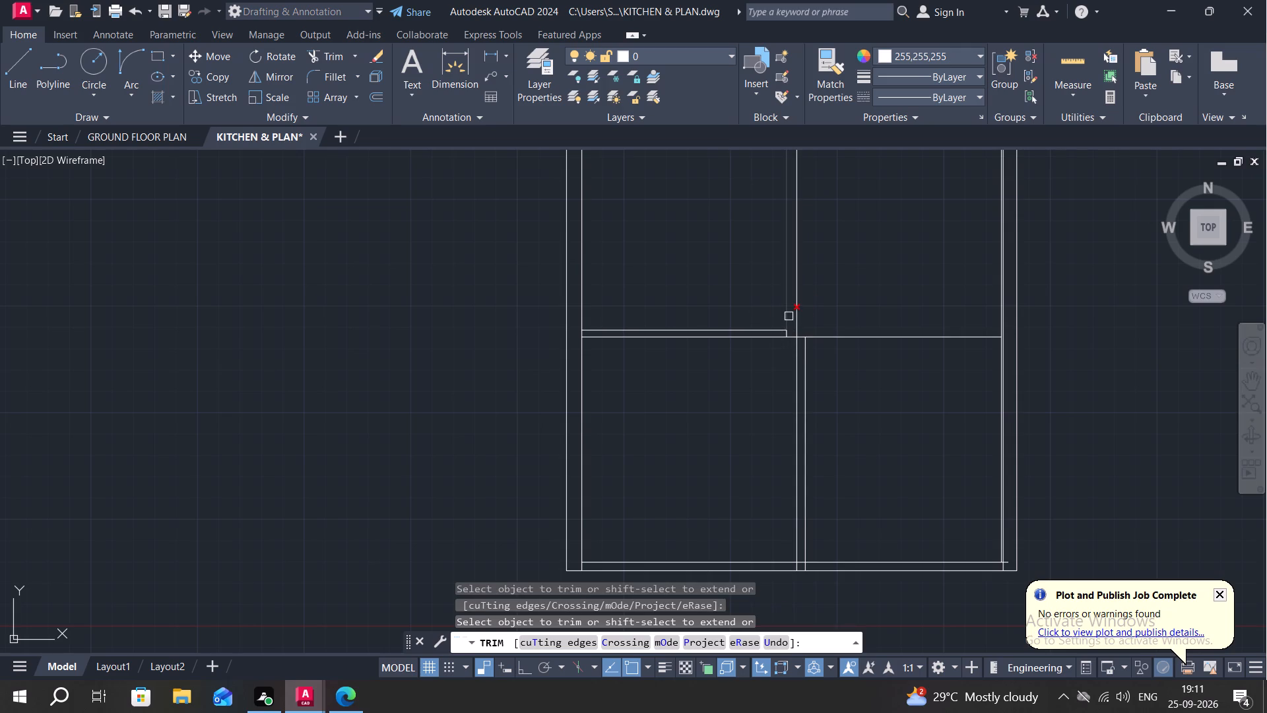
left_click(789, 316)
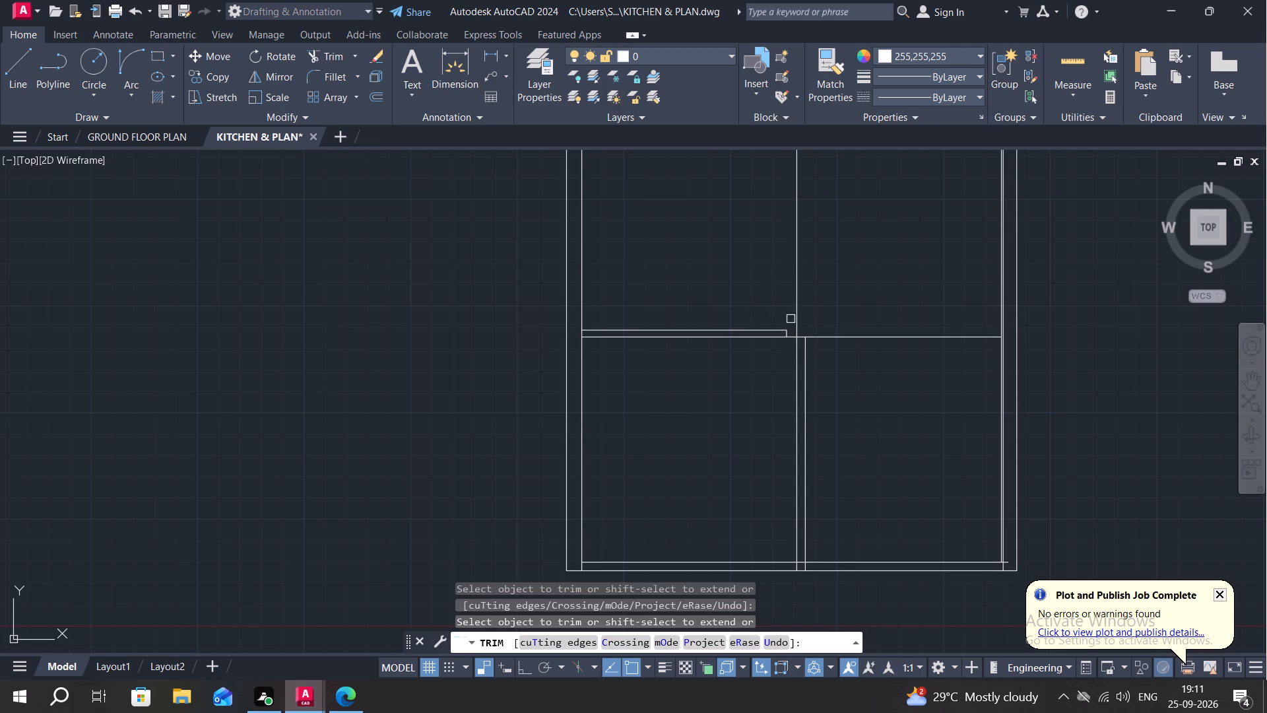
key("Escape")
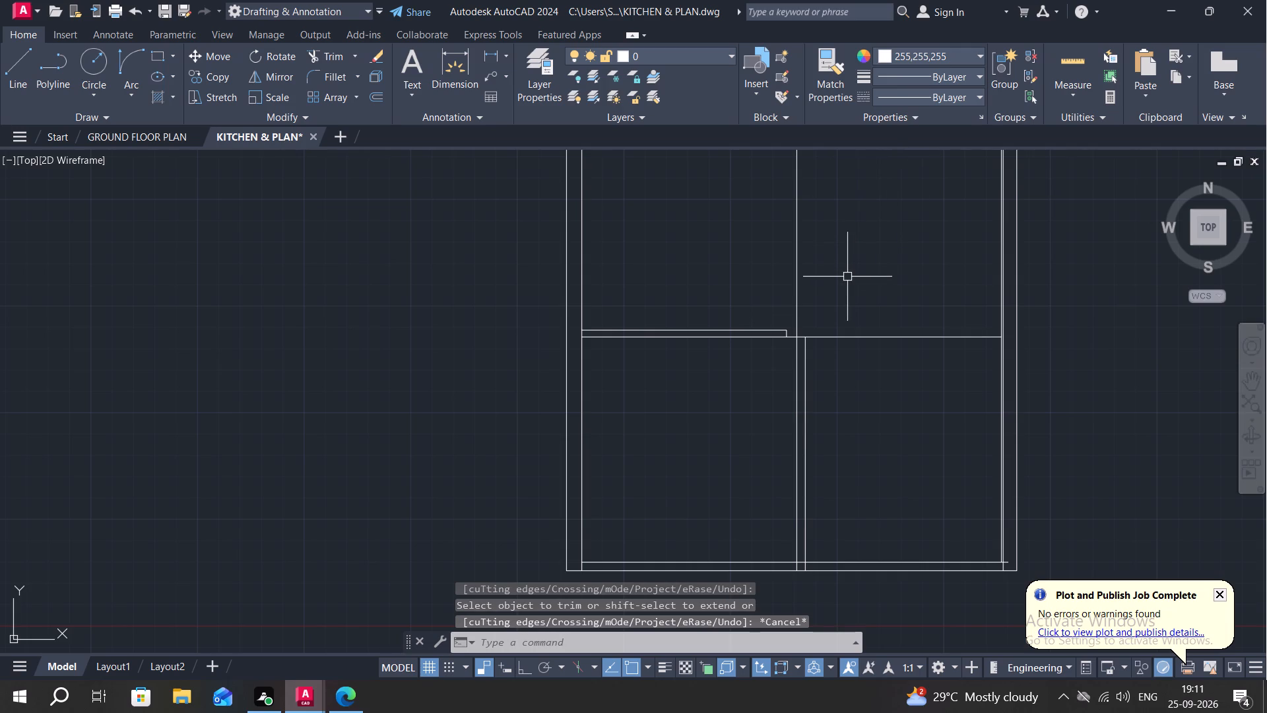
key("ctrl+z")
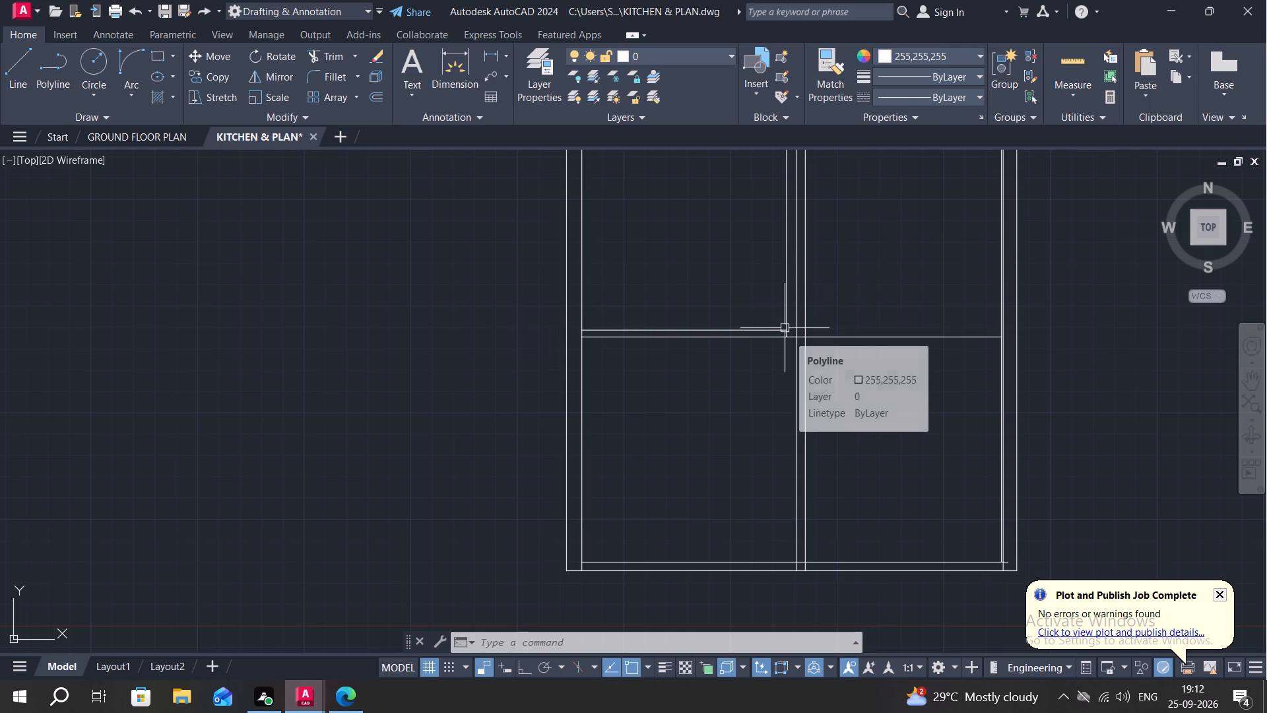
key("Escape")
Offset the full-width cross line above the two lower rooms 5" upward.
type("O 5")
type("\"")
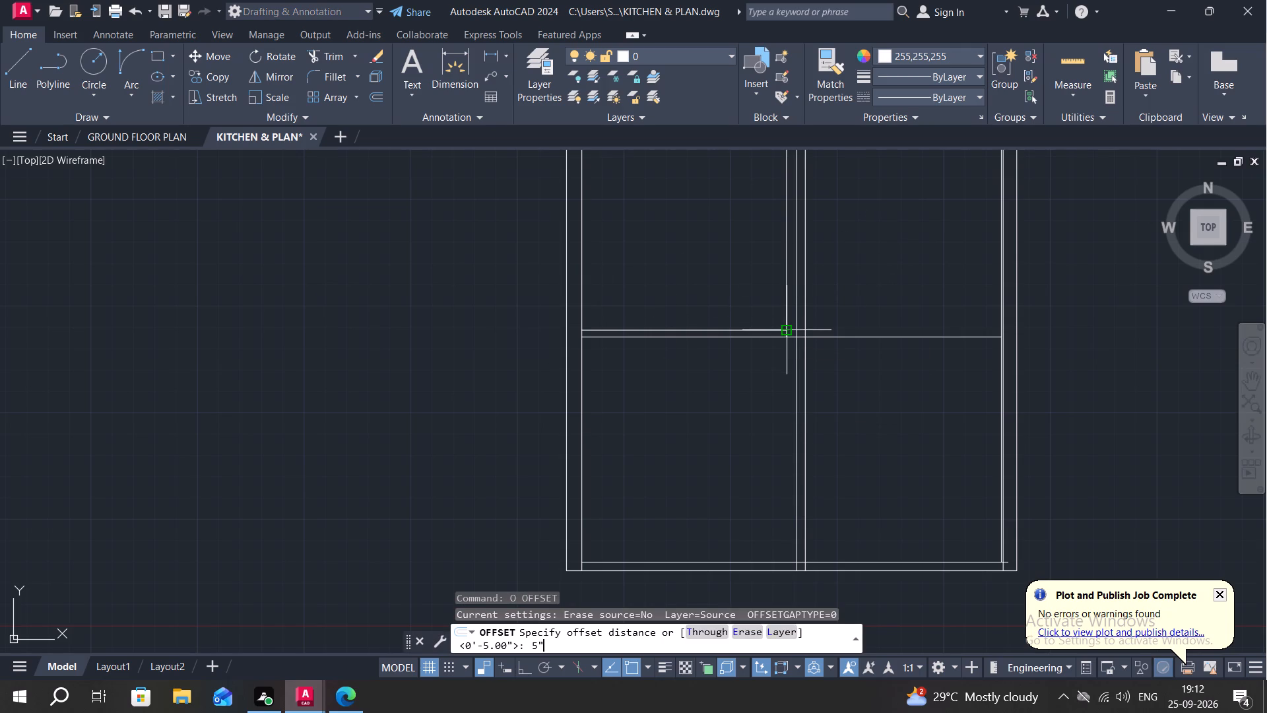
key("space")
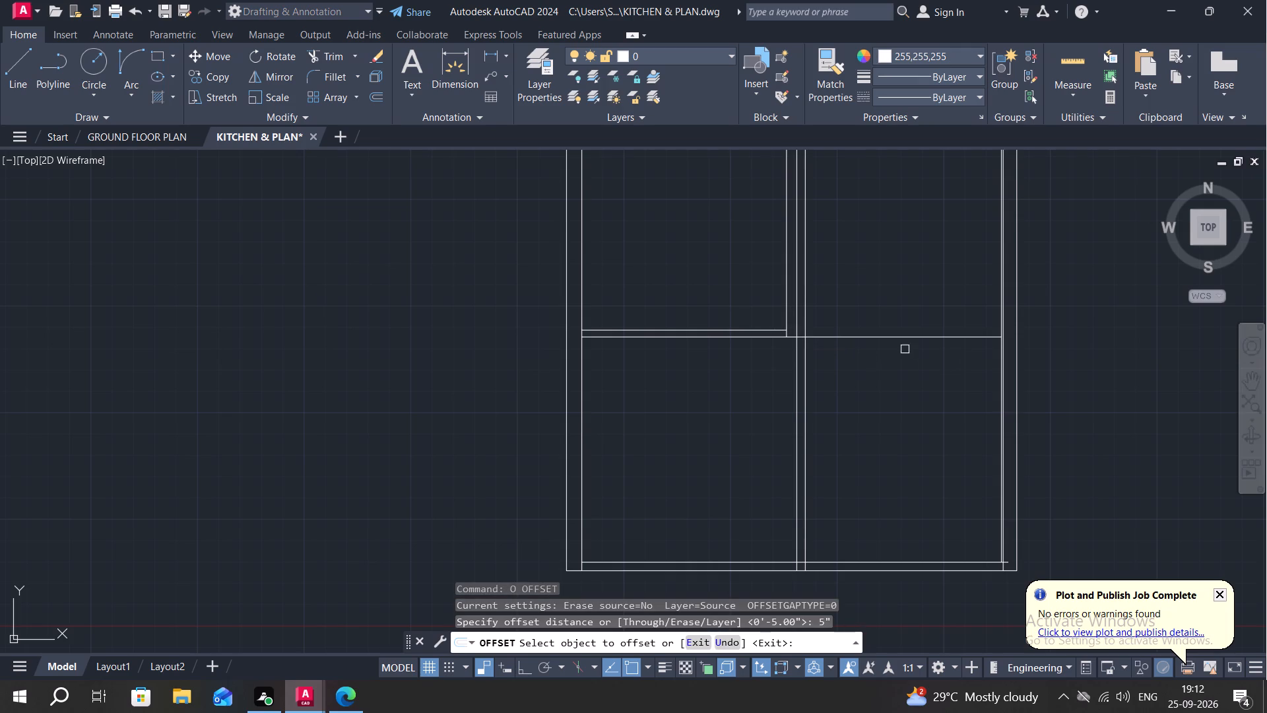
left_click(884, 333)
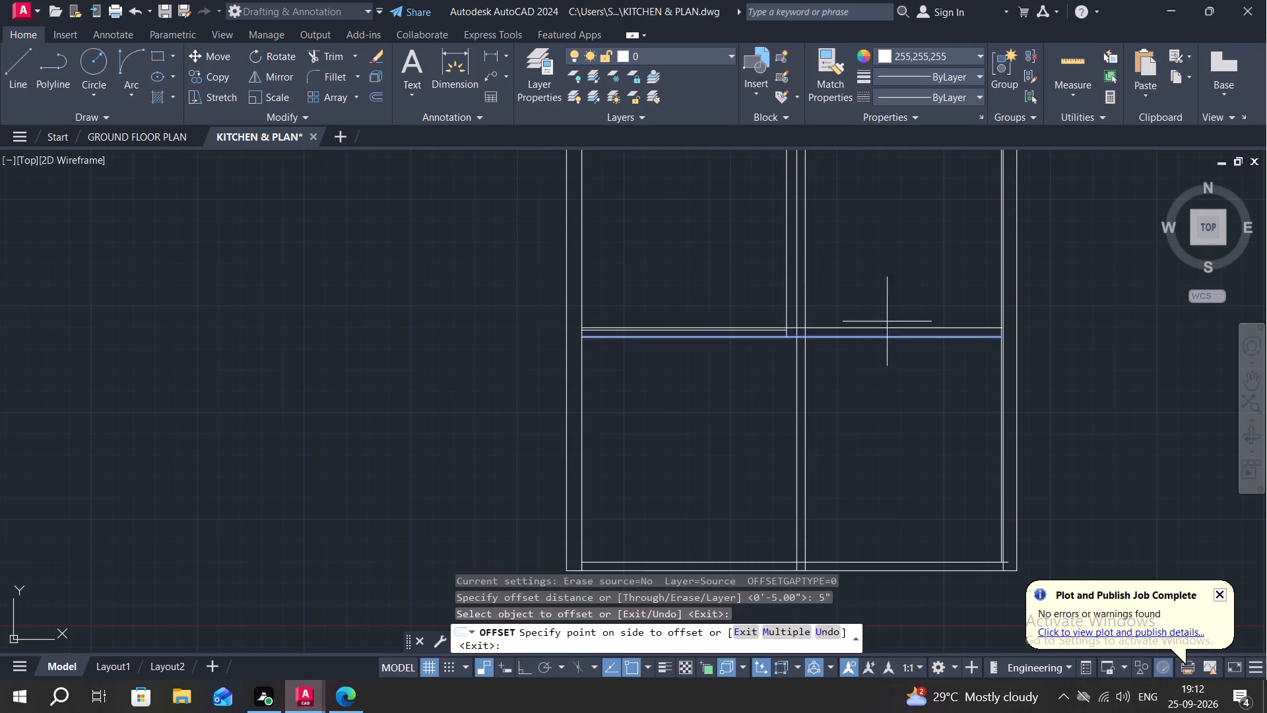
left_click(891, 310)
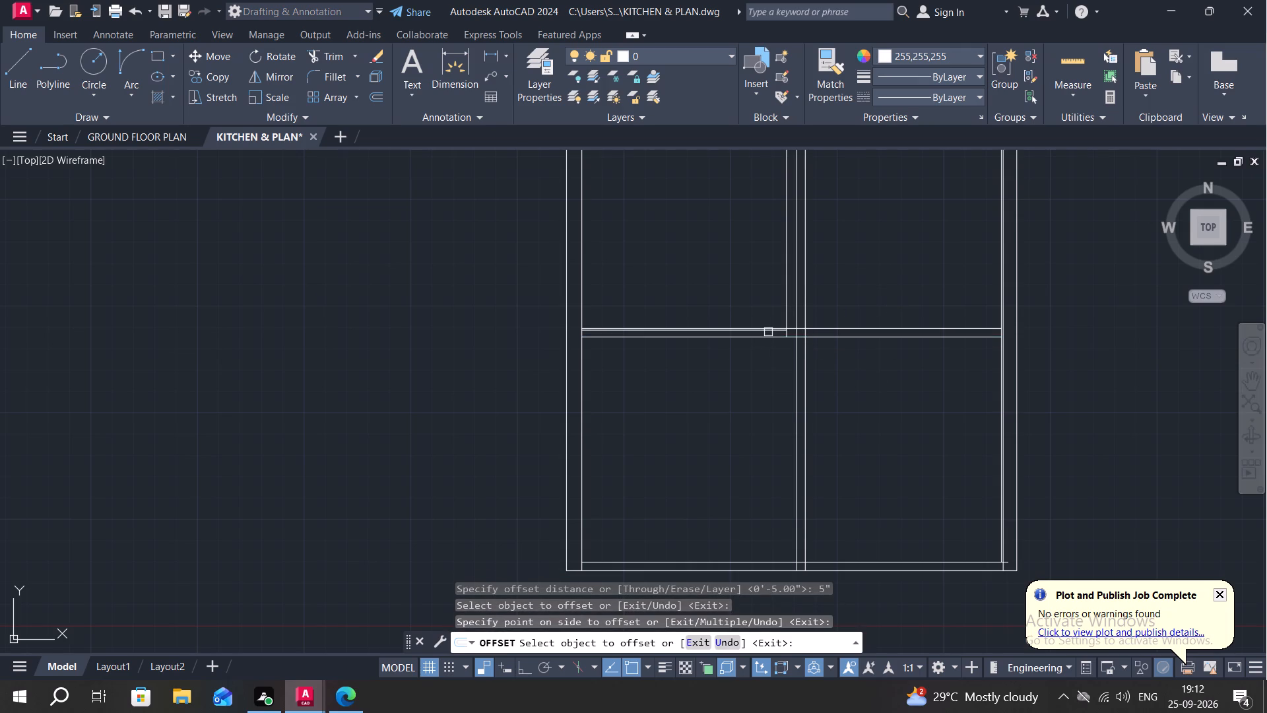
Erase the line offset 5" above the full-width cross line.
key("Escape")
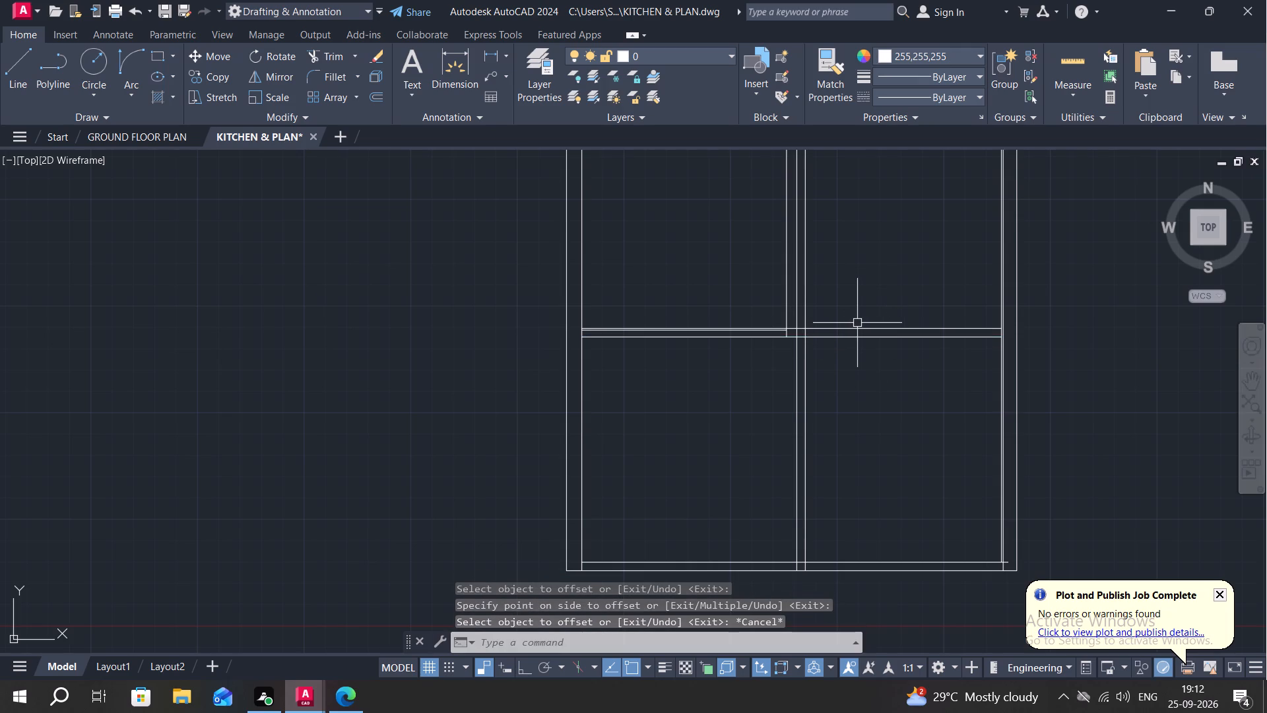
left_click(859, 327)
key("Delete")
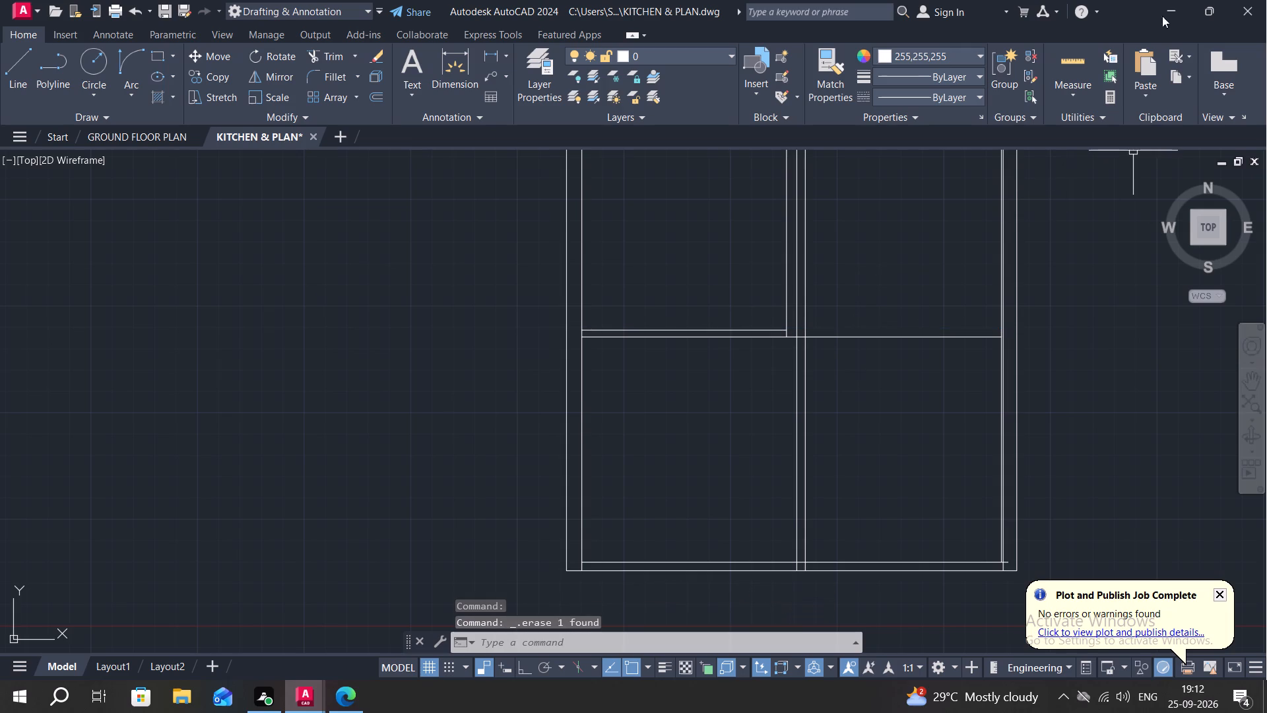
Measure the room above the cross line on the plan's left side.
left_click(1073, 61)
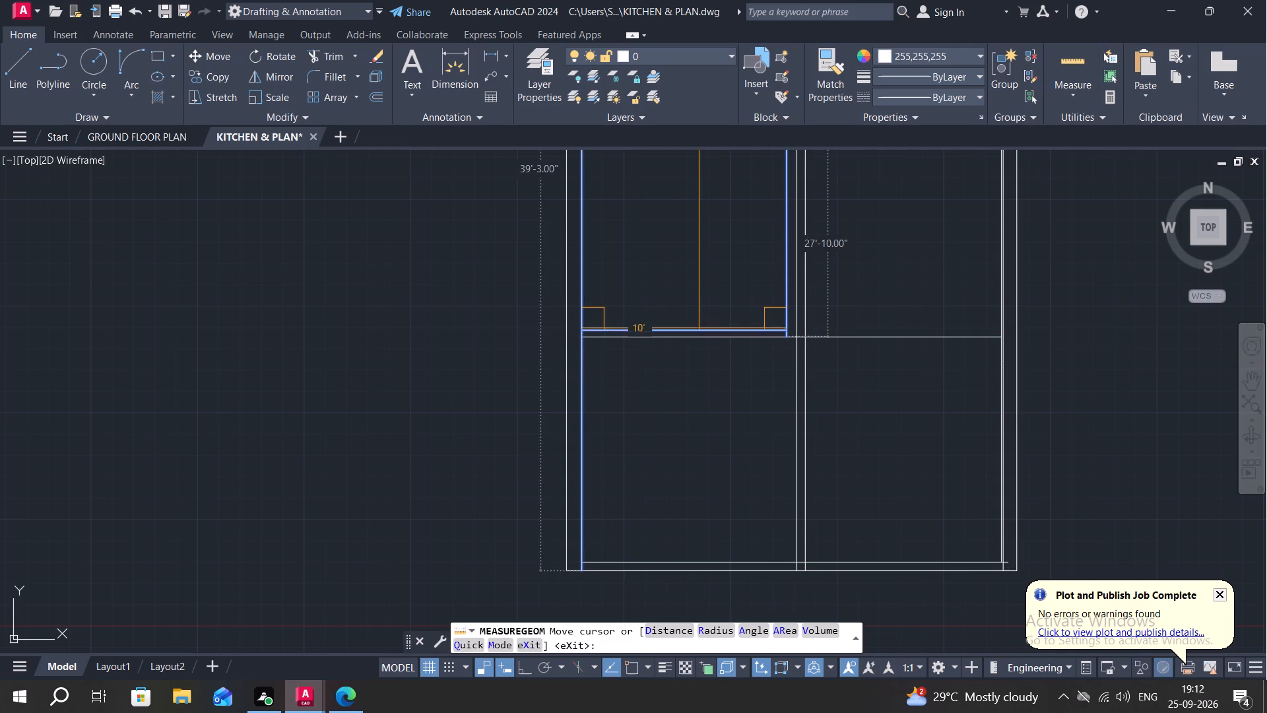
key("Escape")
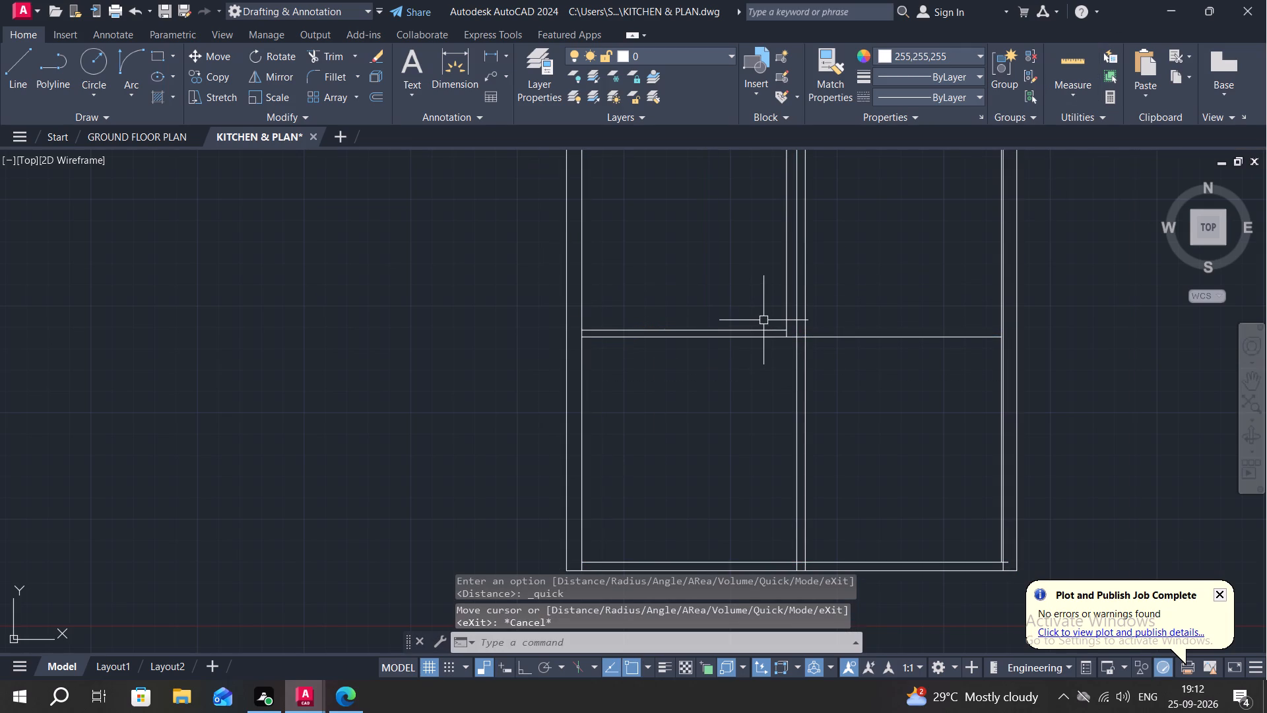
Offset the full-width cross line above the two lower rooms 4" upward.
type("O 4\"")
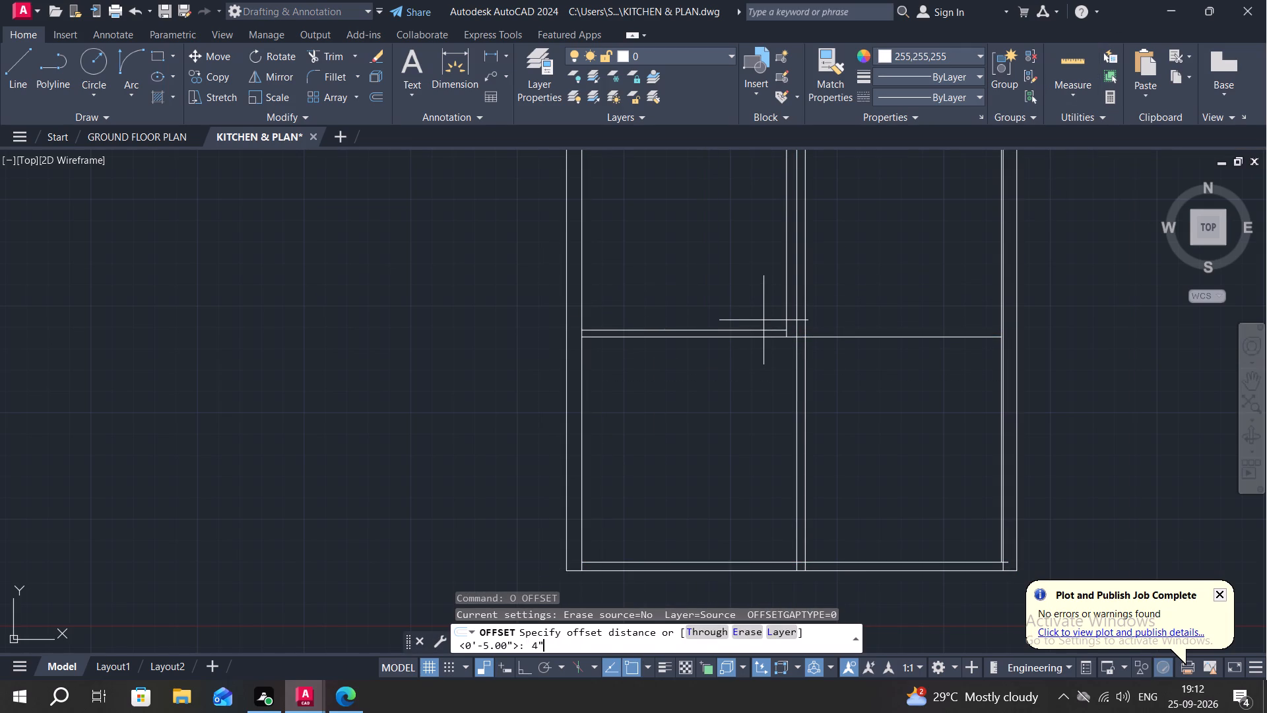
key("space")
left_click(822, 336)
left_click(828, 308)
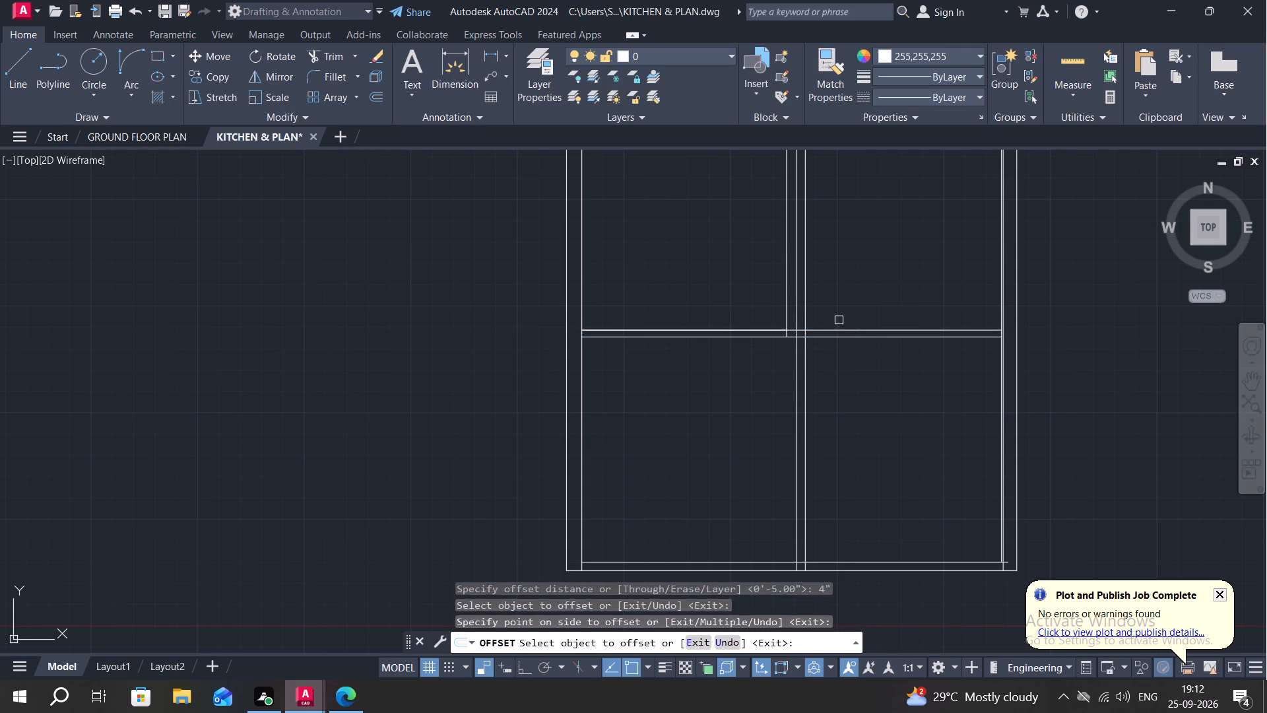
key("Escape")
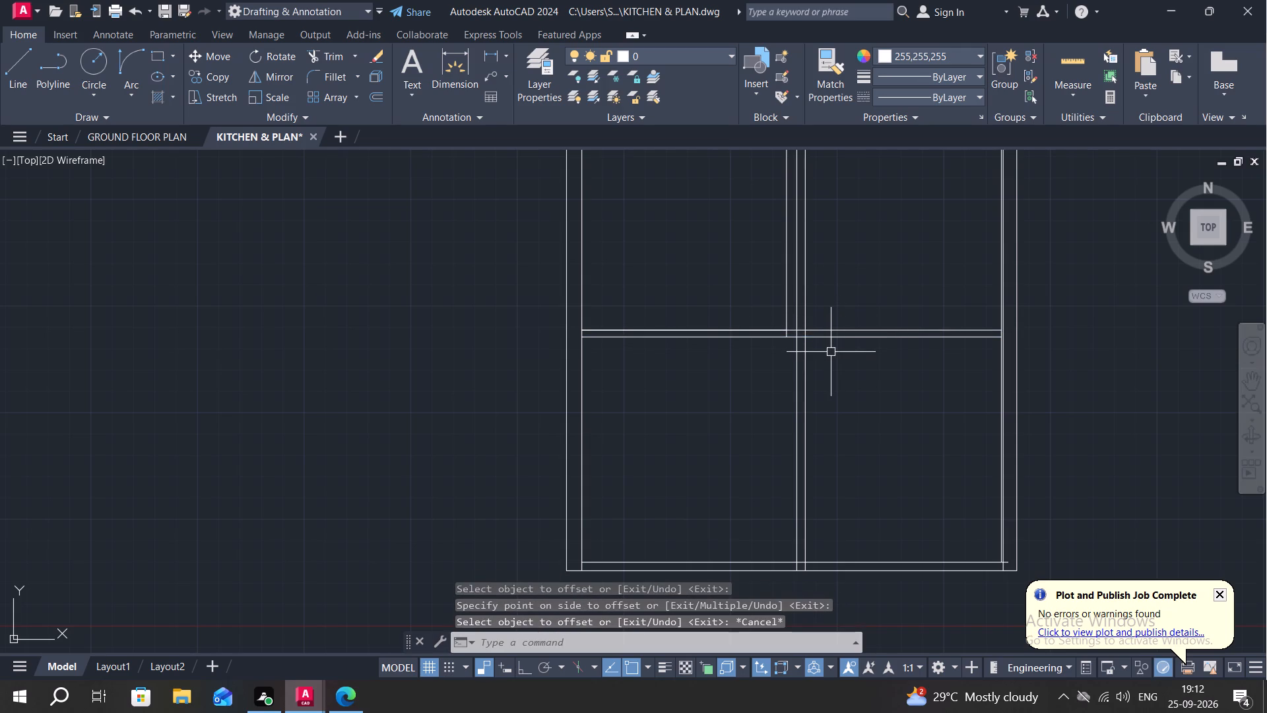
Offset the full-width cross line 6'6" downward into the lower rooms.
type("O")
key("space")
type("6'")
key("6")
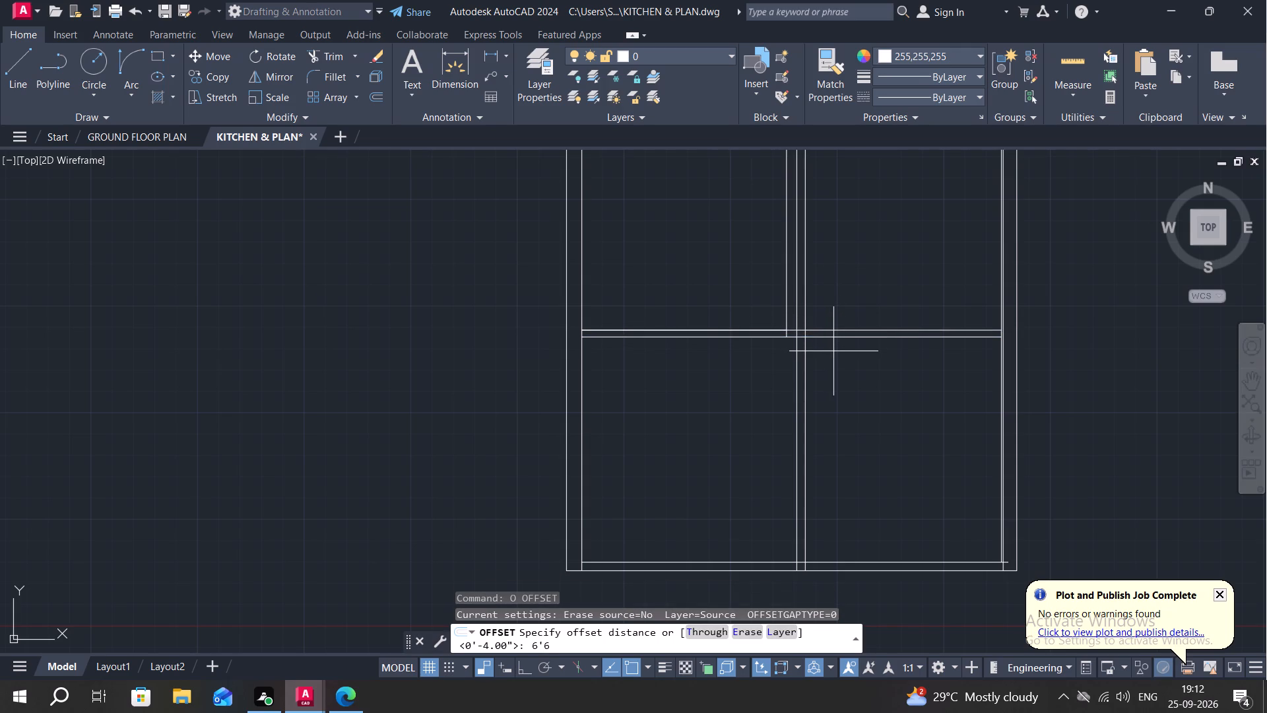
key("shift+quotedbl")
key("Return")
left_click(845, 336)
left_click(856, 426)
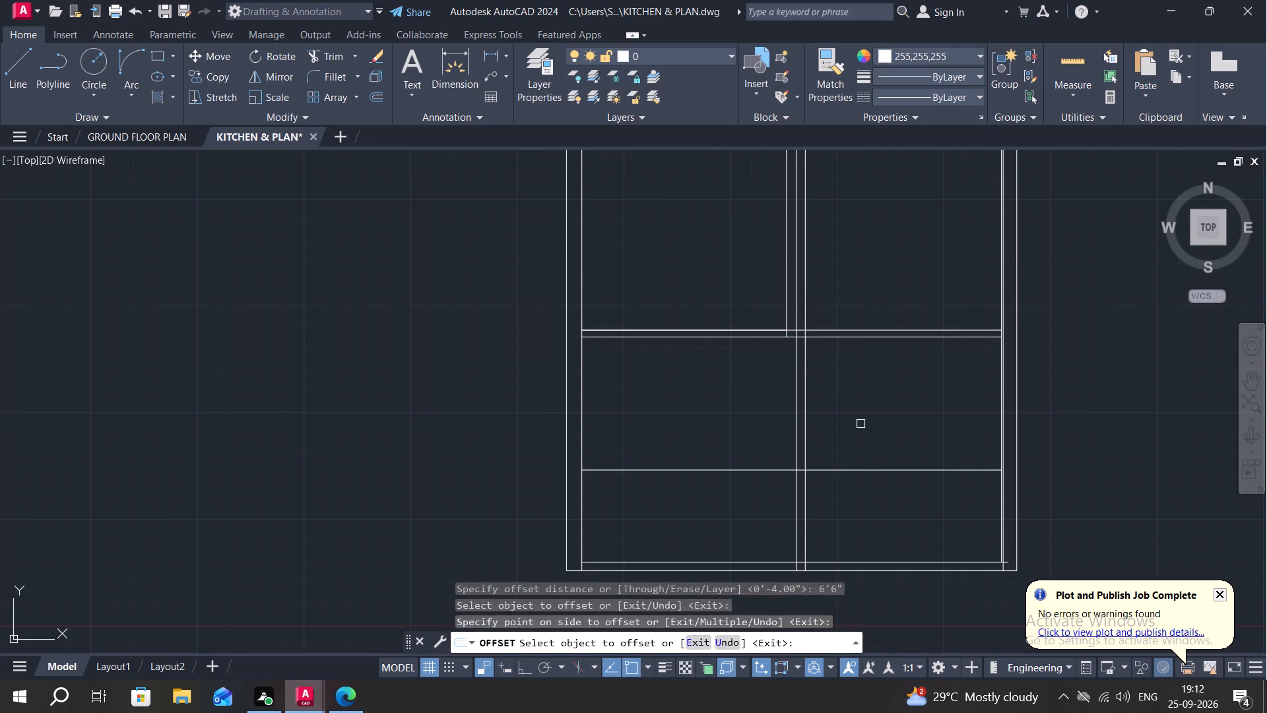
key("Escape")
Trim away the new 6'6" offset line's portion left of the central partition.
type("TR")
key("space")
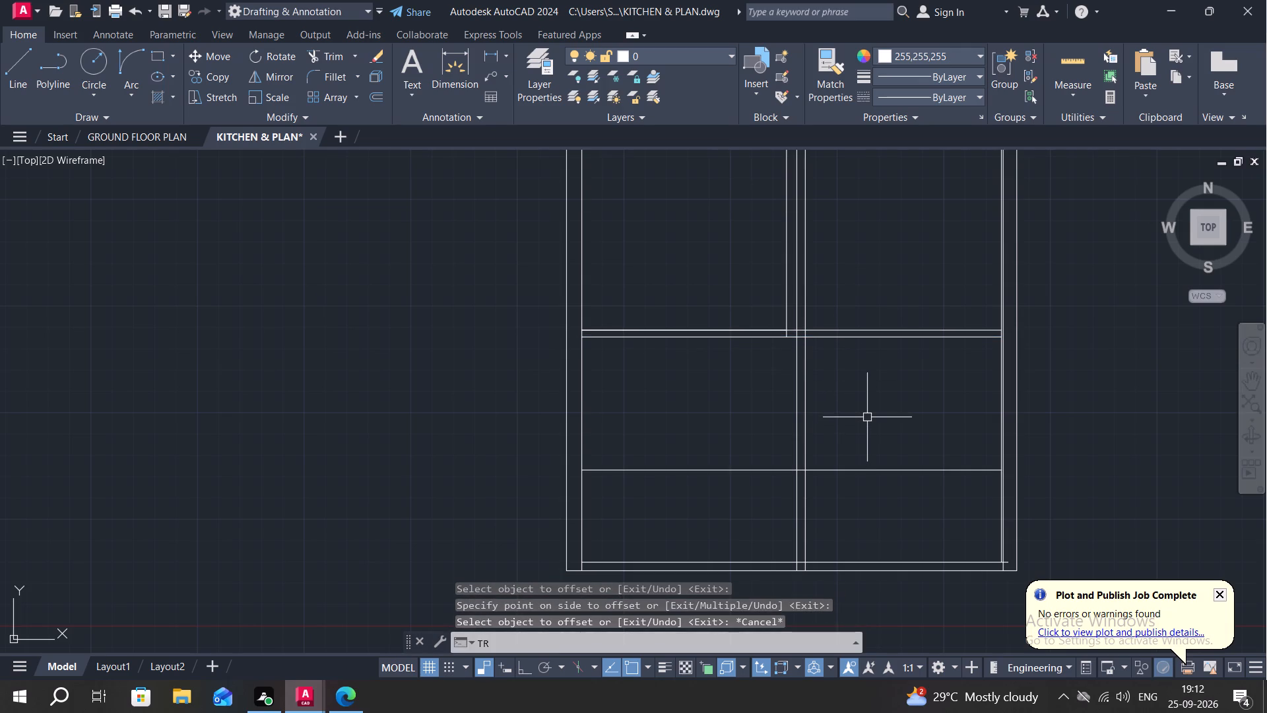
left_click(775, 466)
key("Escape")
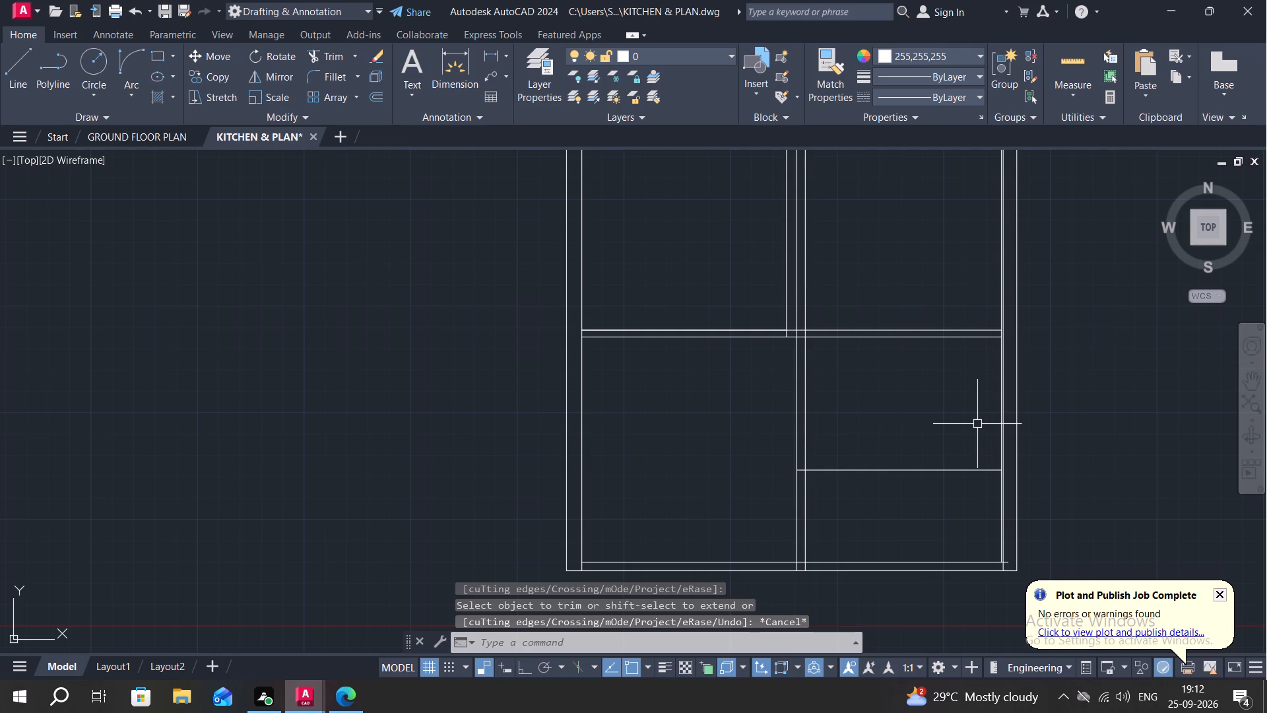
Measure the space between the cross line and the new 6'6" line in the lower-right room.
middle_click_drag(942, 437, 912, 379)
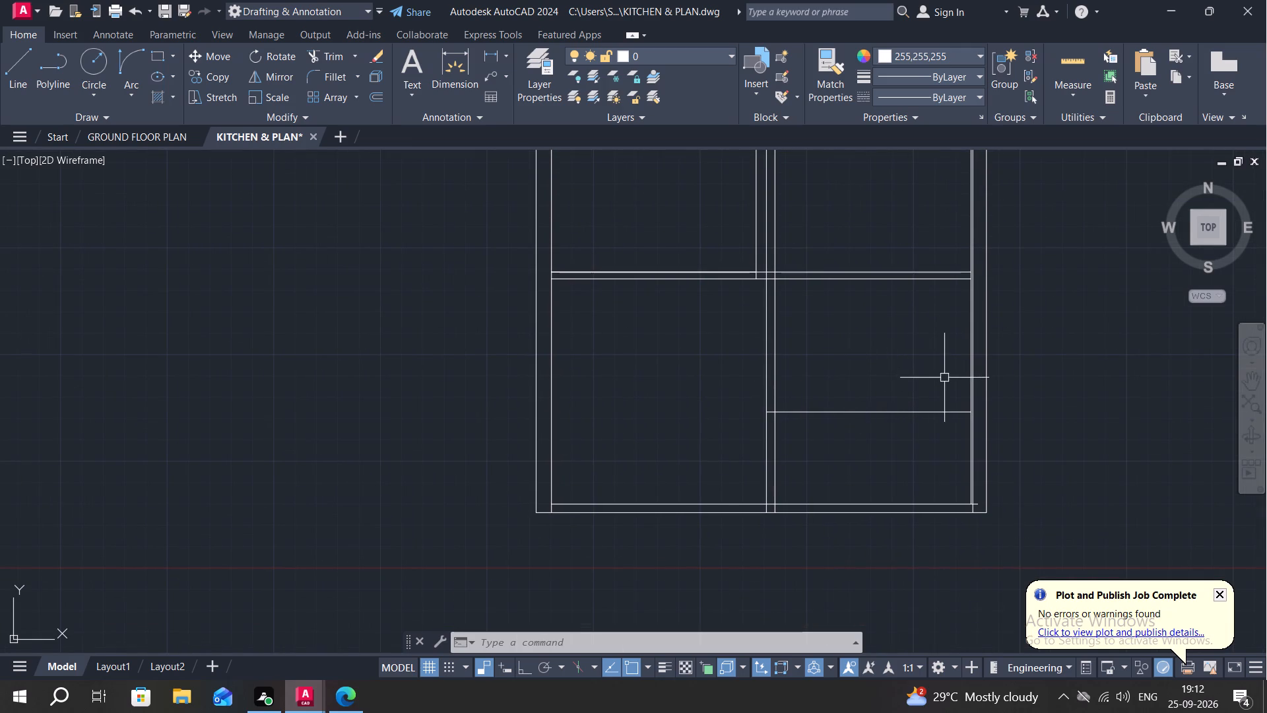
left_click(1076, 60)
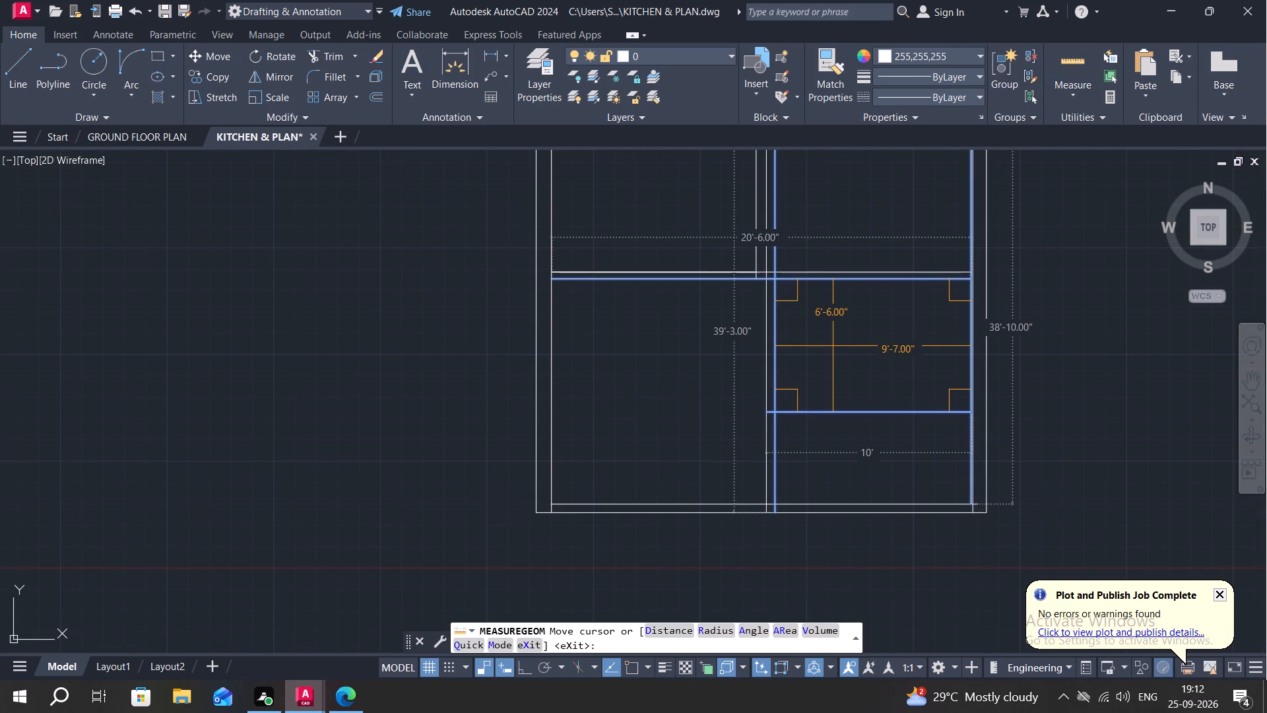
key("Escape")
Erase the extra vertical line just inside the right outer wall's inner face.
scroll(947, 340, "up", 3)
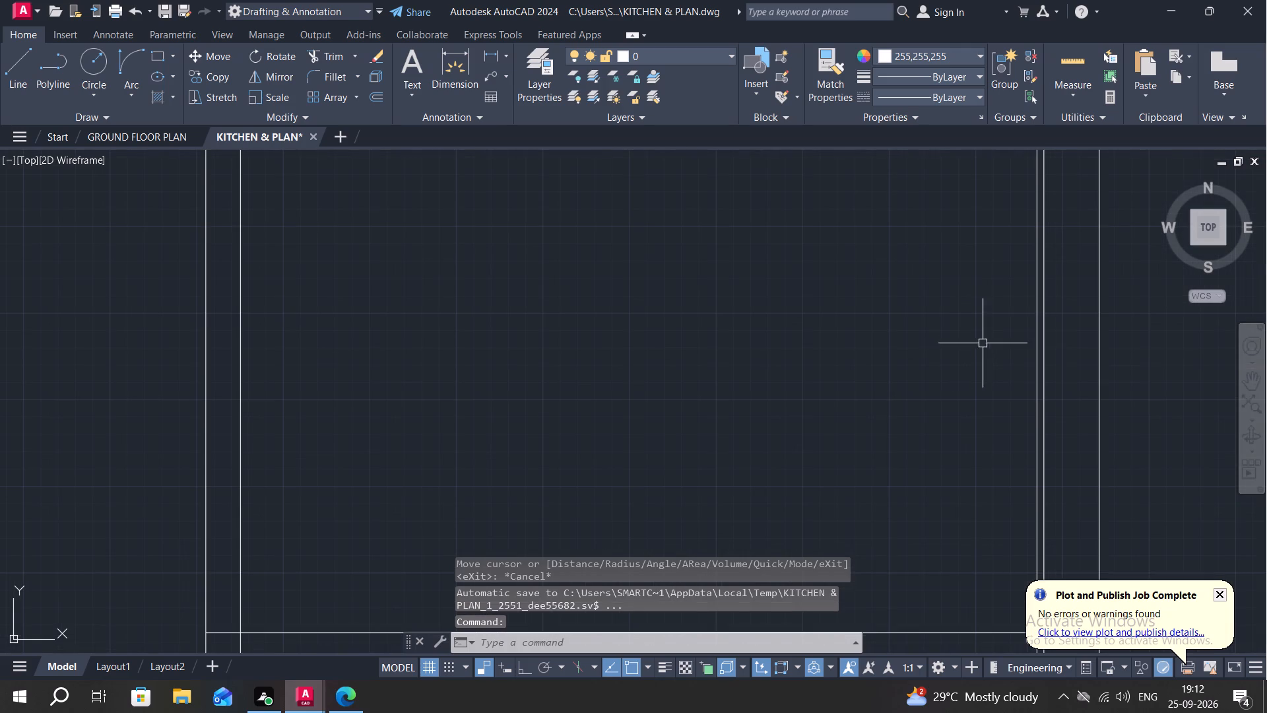
left_click(1036, 351)
key("Delete")
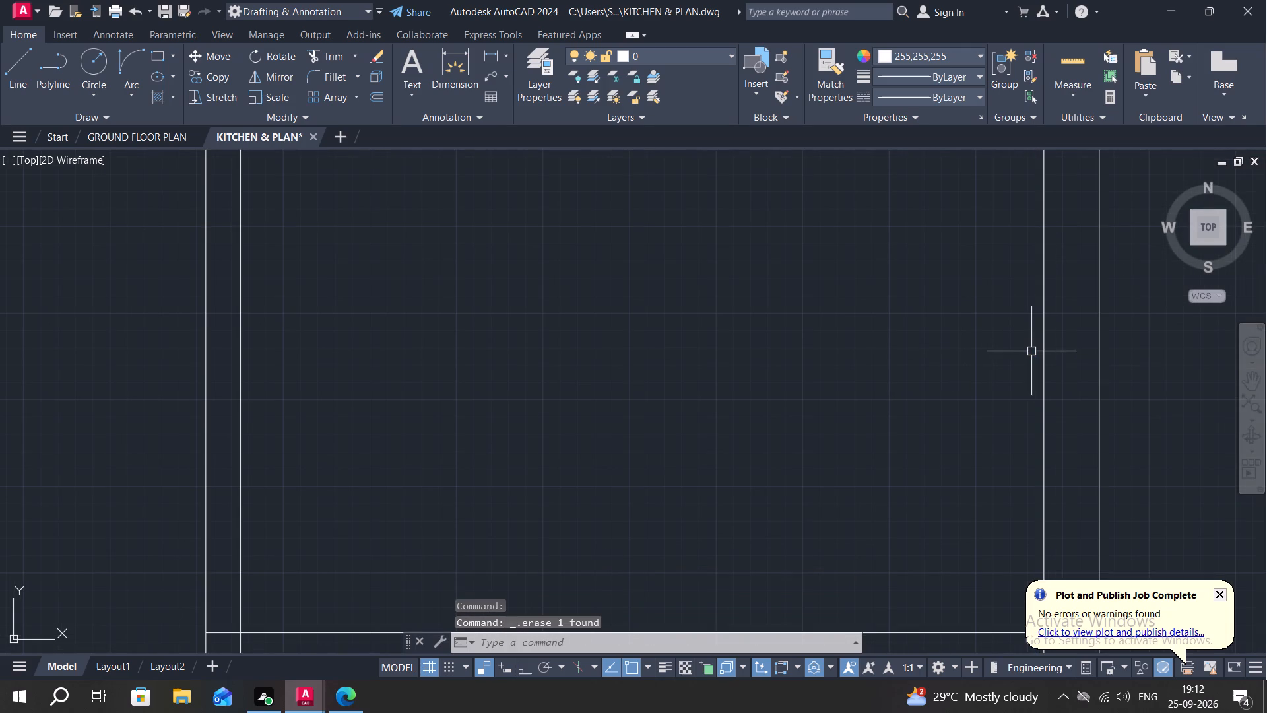
Trim away both central partition lines between the cross wall and the 6'6" offset line.
scroll(964, 360, "down", 2)
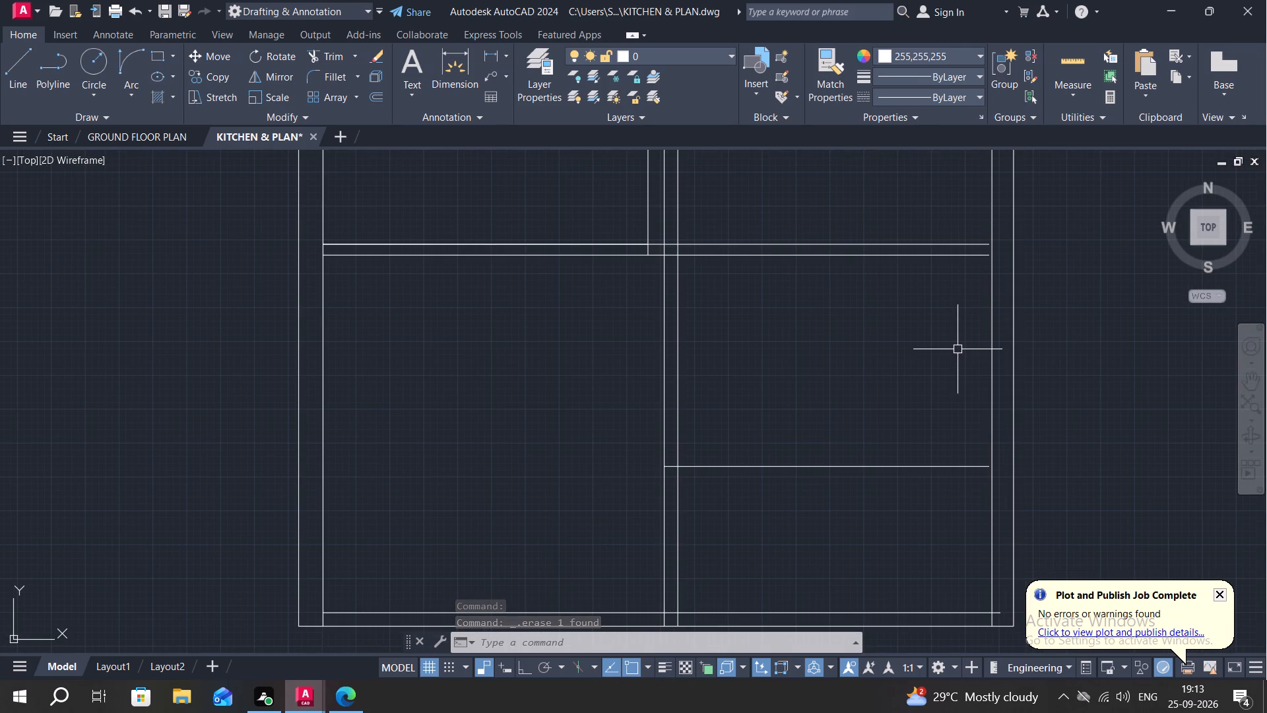
type("TR")
key("space")
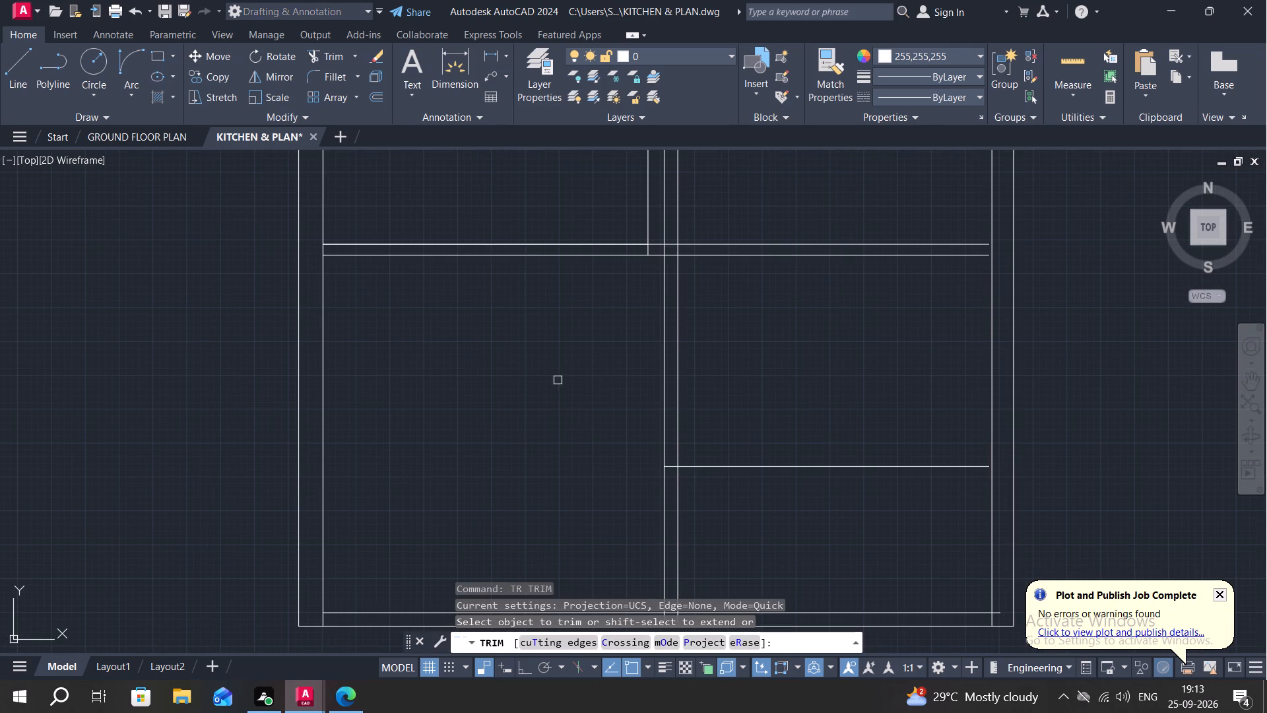
left_click_drag(602, 366, 753, 365)
key("Escape")
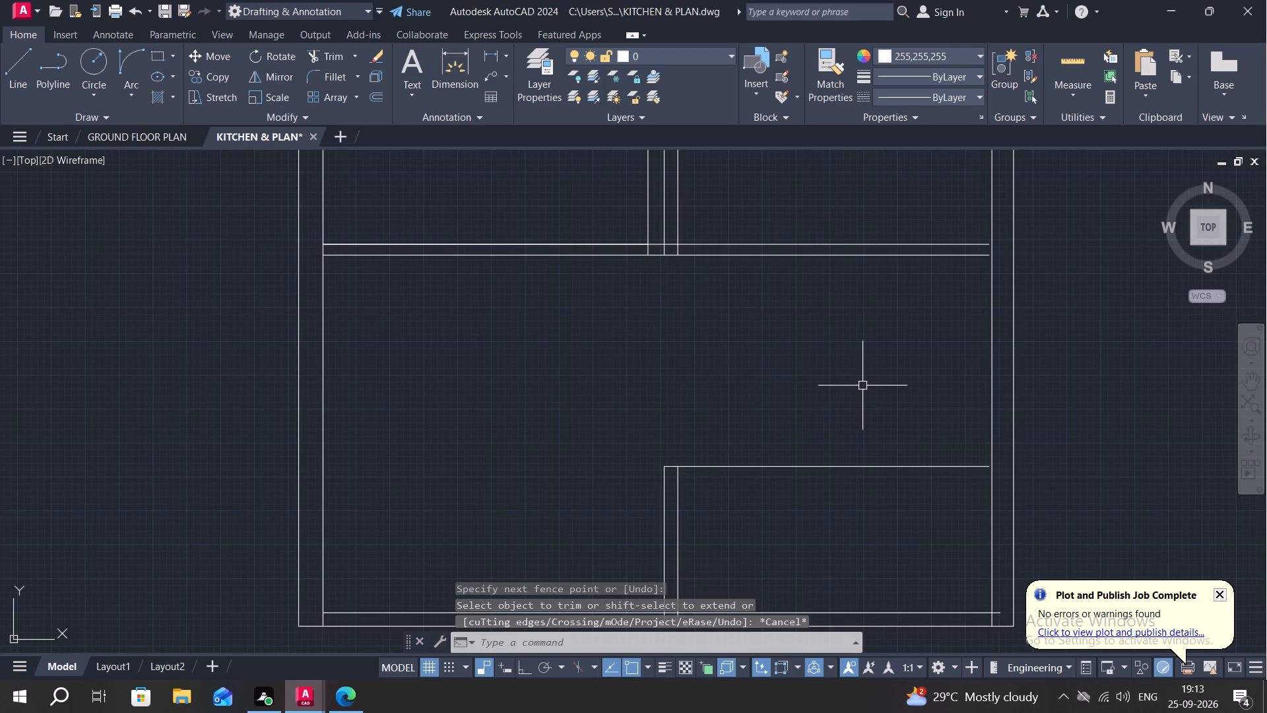
Extend the 6'6" offset line and both cross wall lines to the right outer wall's inner face.
key("e")
key("x")
key("space")
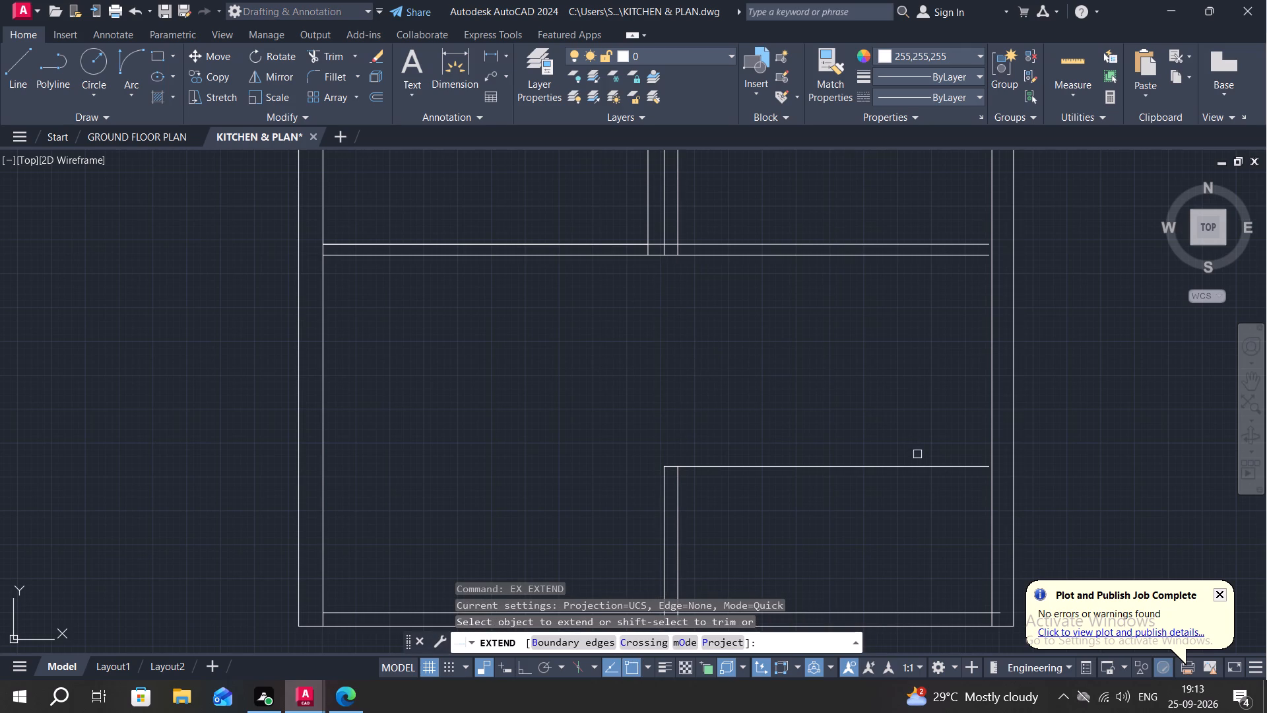
left_click(925, 467)
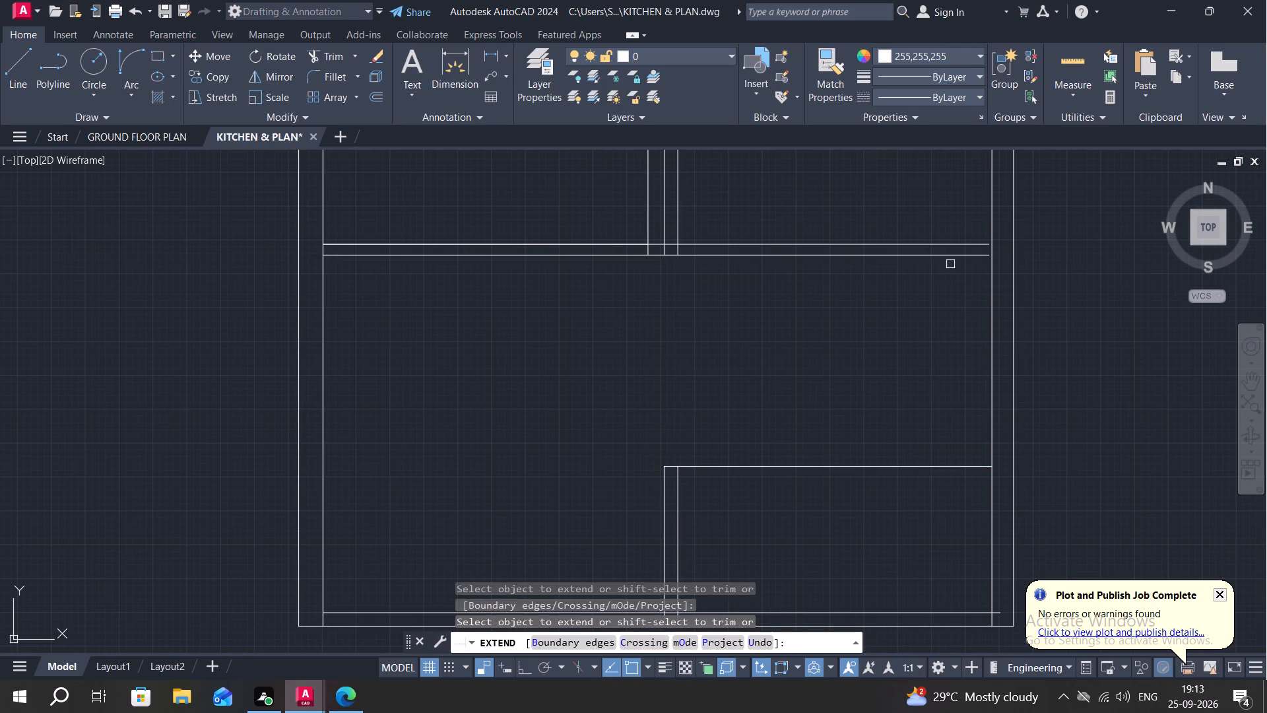
left_click(956, 254)
left_click(961, 244)
key("Escape")
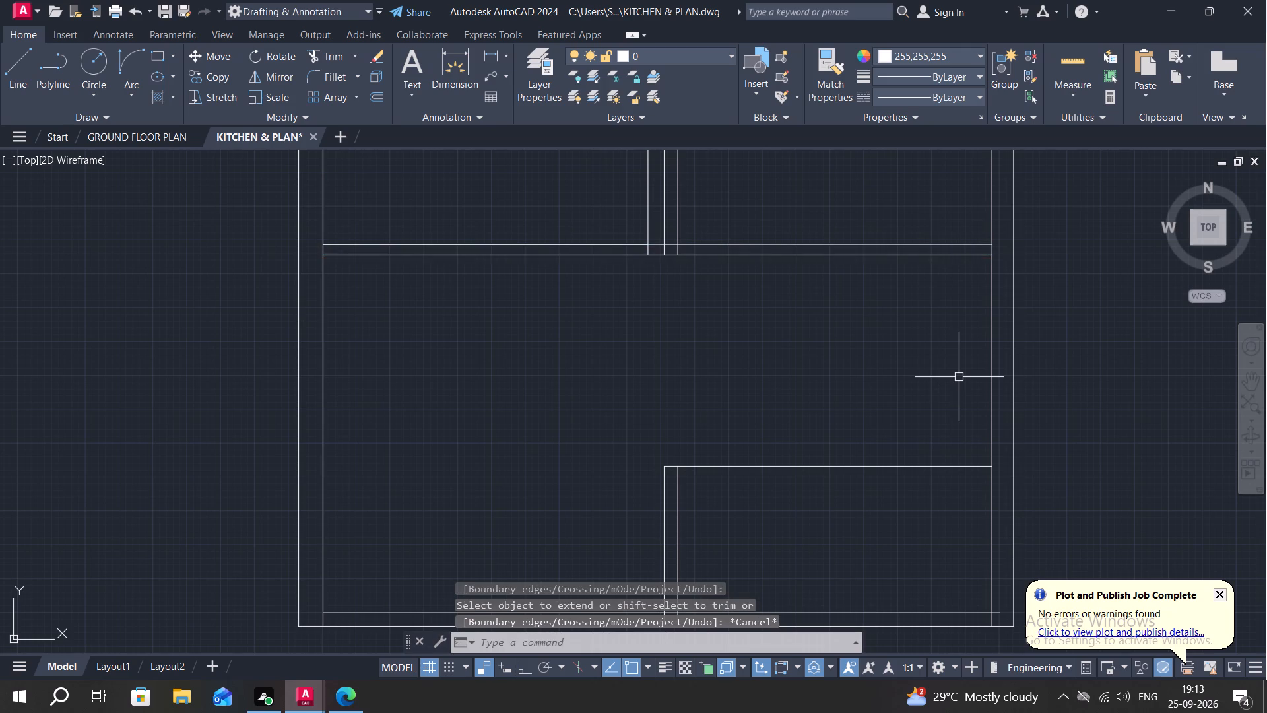
Offset the bottom wall's inner line 4' upward.
type("O")
key("space")
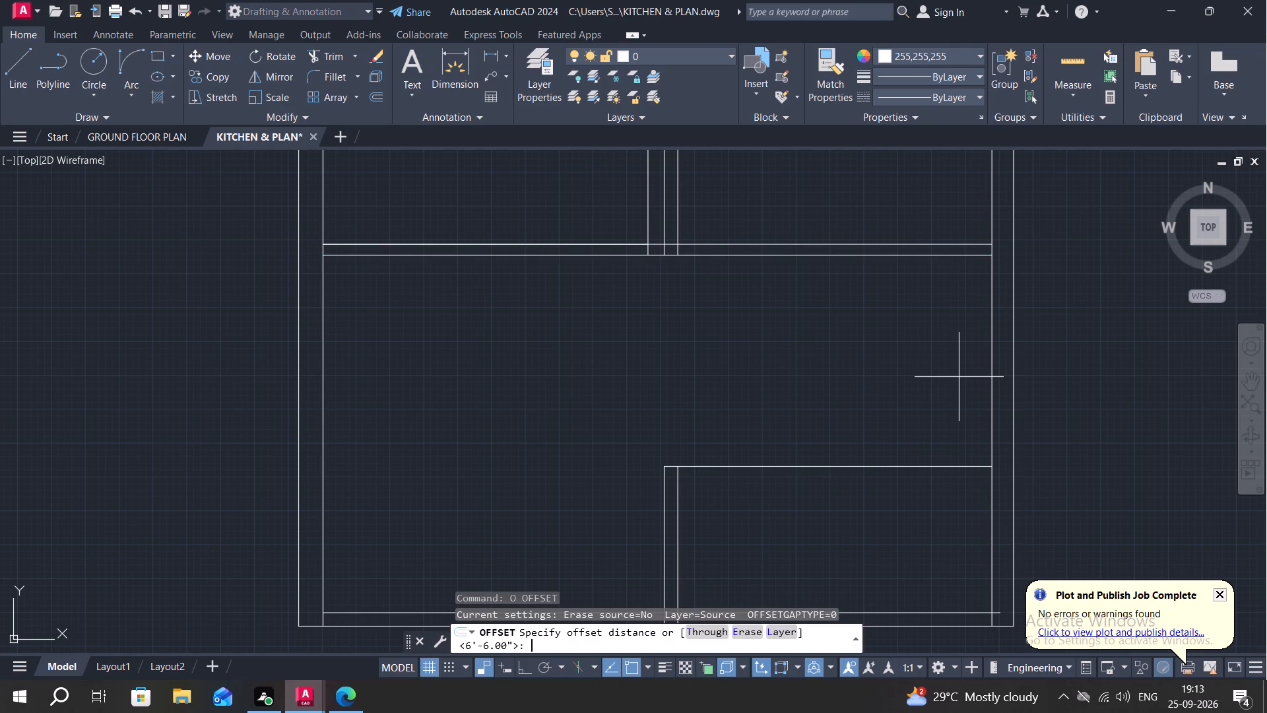
middle_click_drag(944, 522, 924, 357)
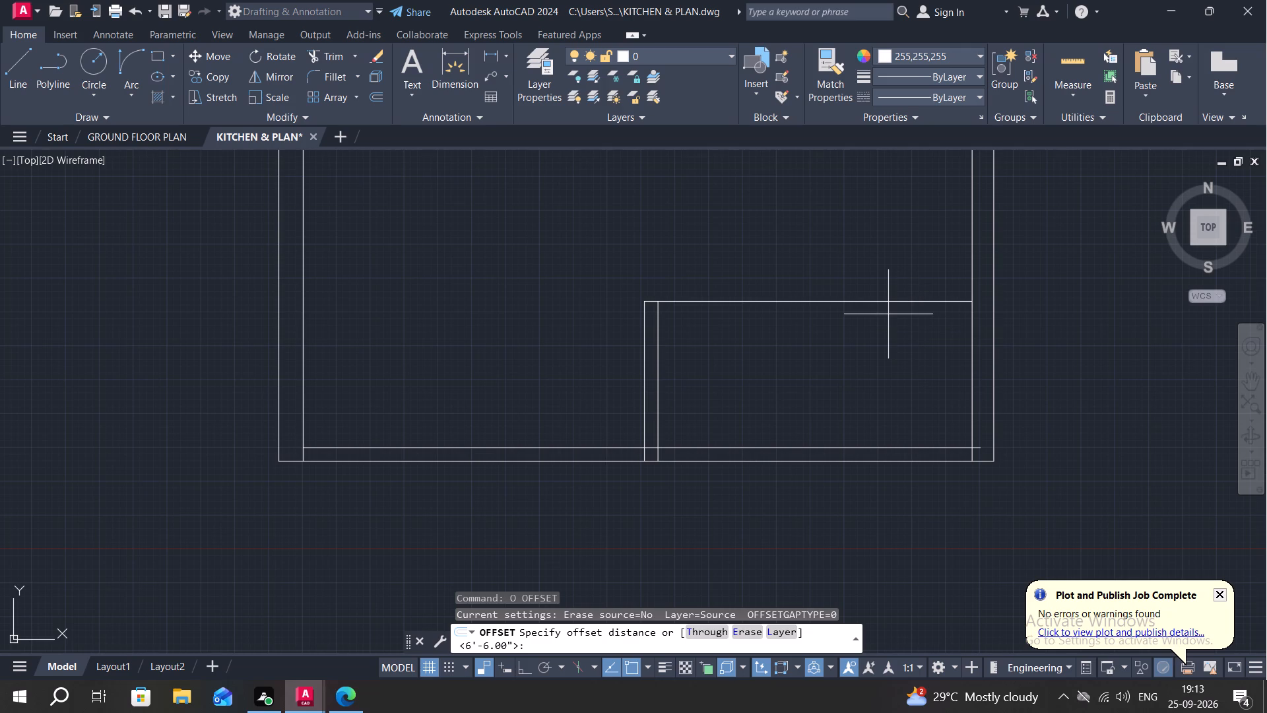
type("4'")
key("space")
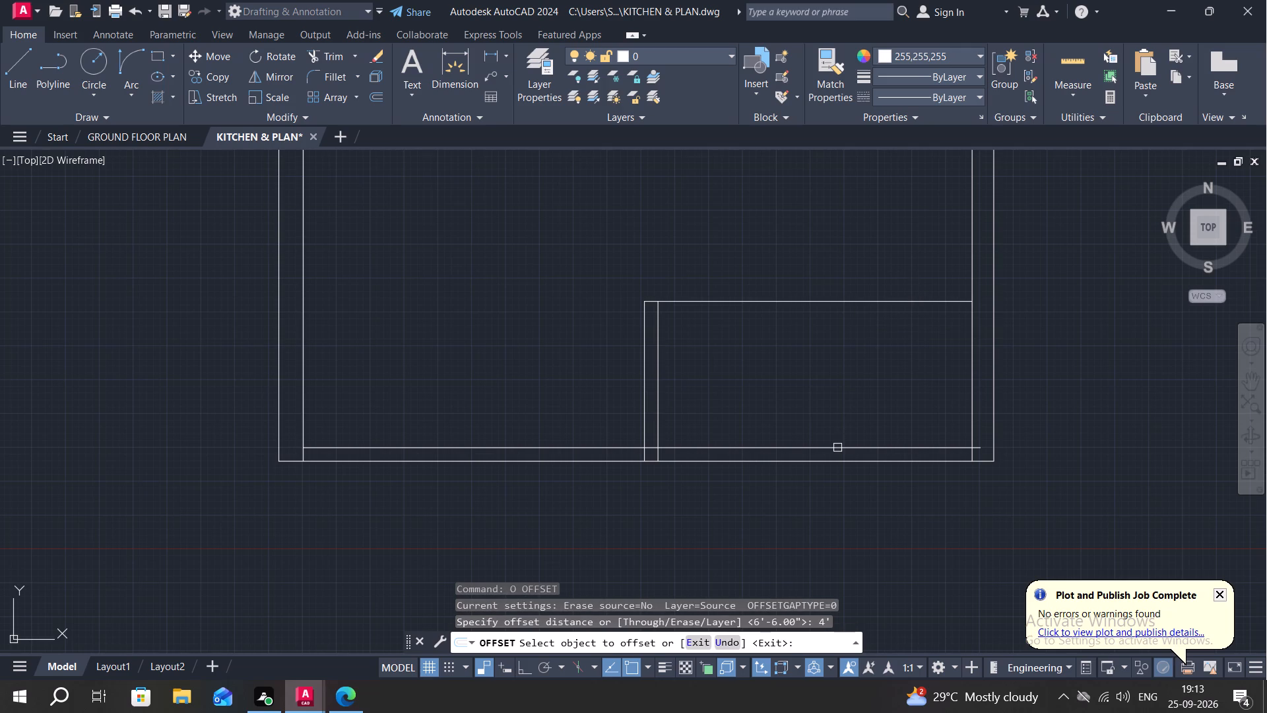
left_click(837, 448)
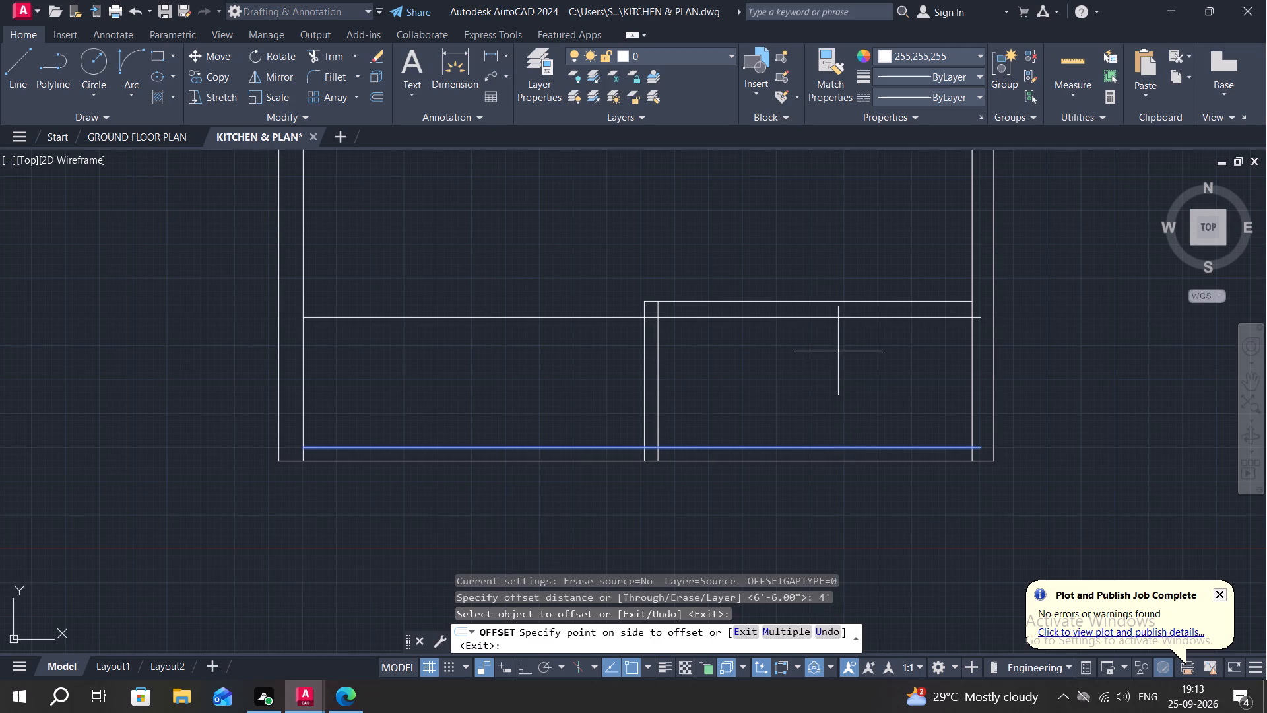
left_click(838, 351)
key("Escape")
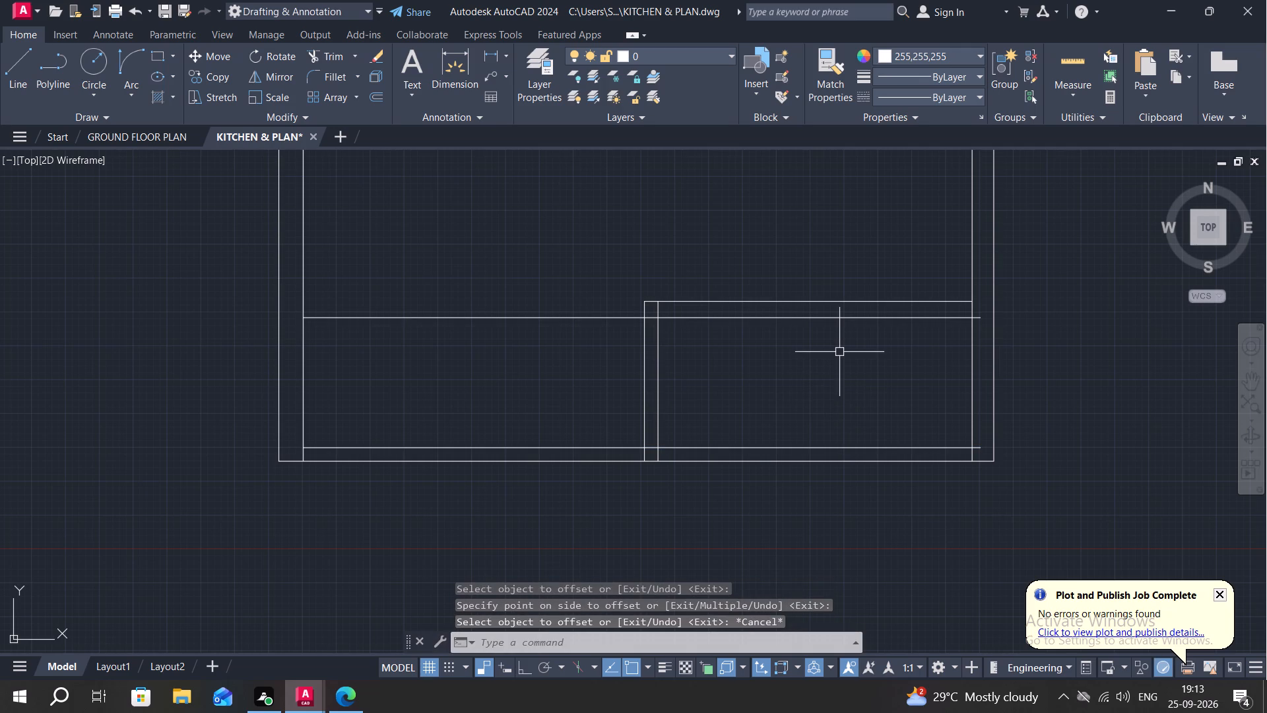
Trim the 4' offset line's overhangs beyond the partition and right wall, and clear the crossing lines inside the small room's upper-left corner.
type("TR")
key("space")
left_click(616, 320)
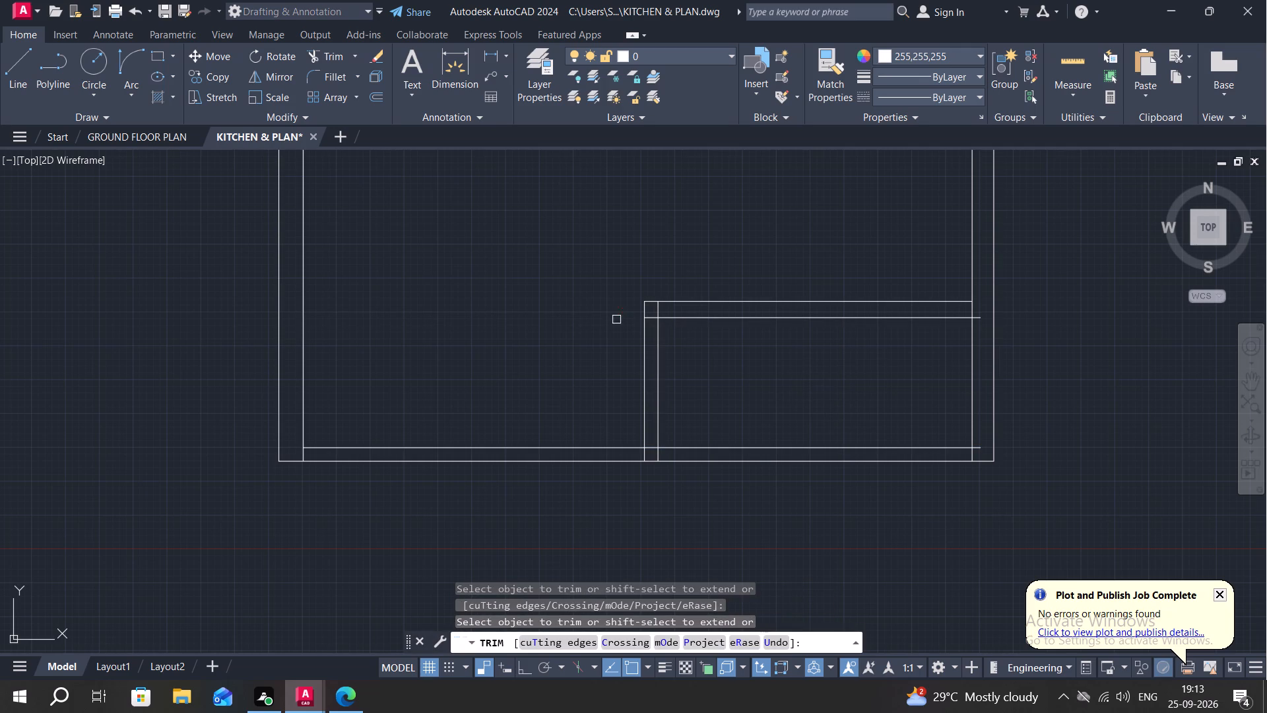
left_click(979, 318)
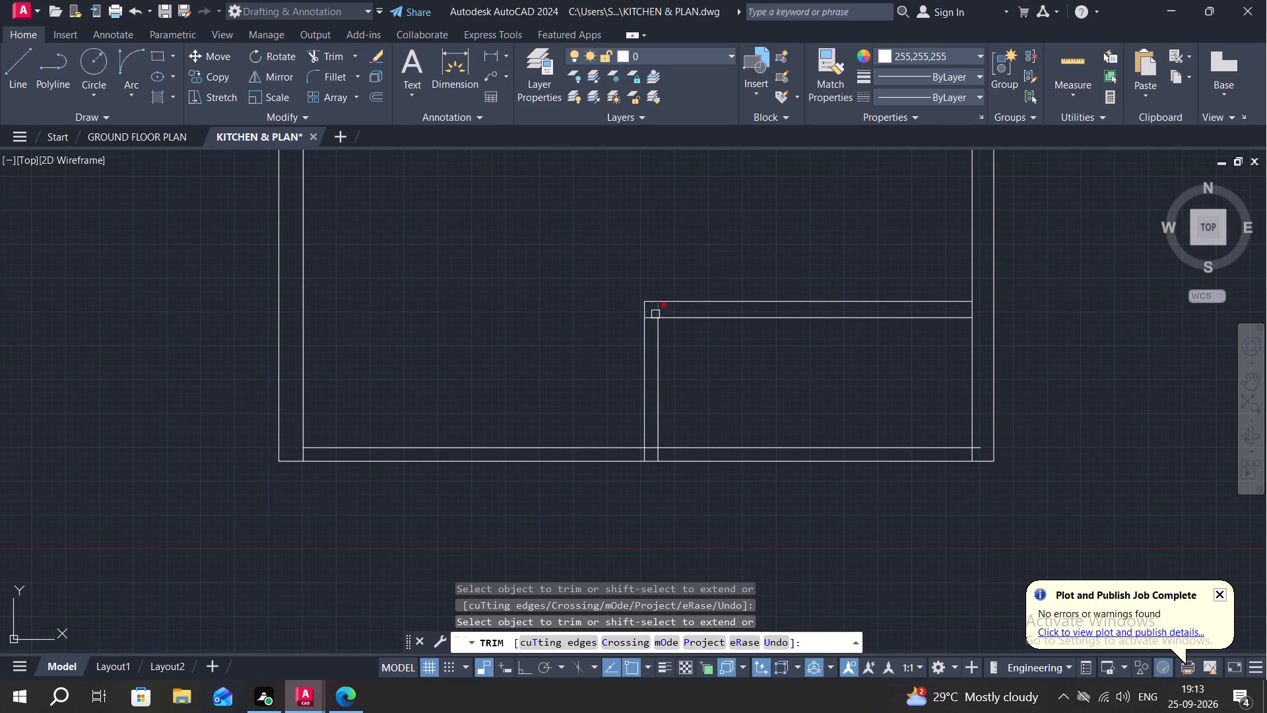
scroll(657, 315, "up", 2)
left_click_drag(641, 338, 666, 291)
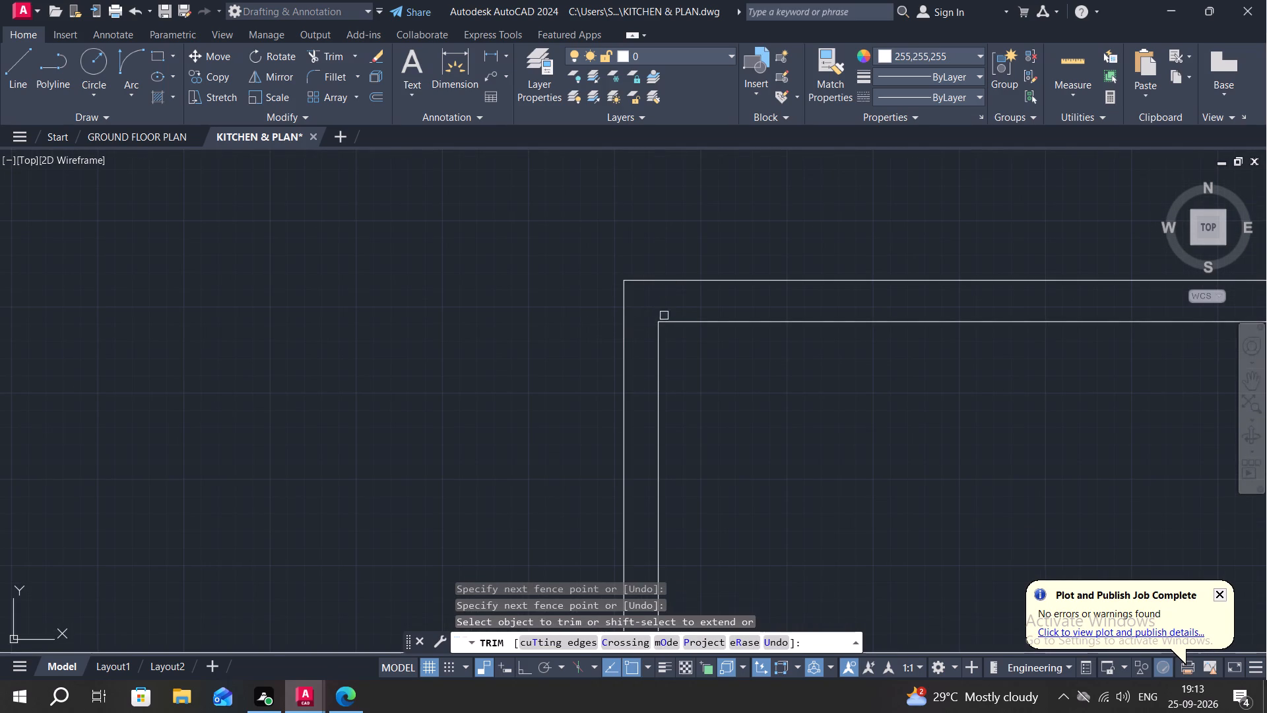
scroll(759, 368, "down", 4)
key("Escape")
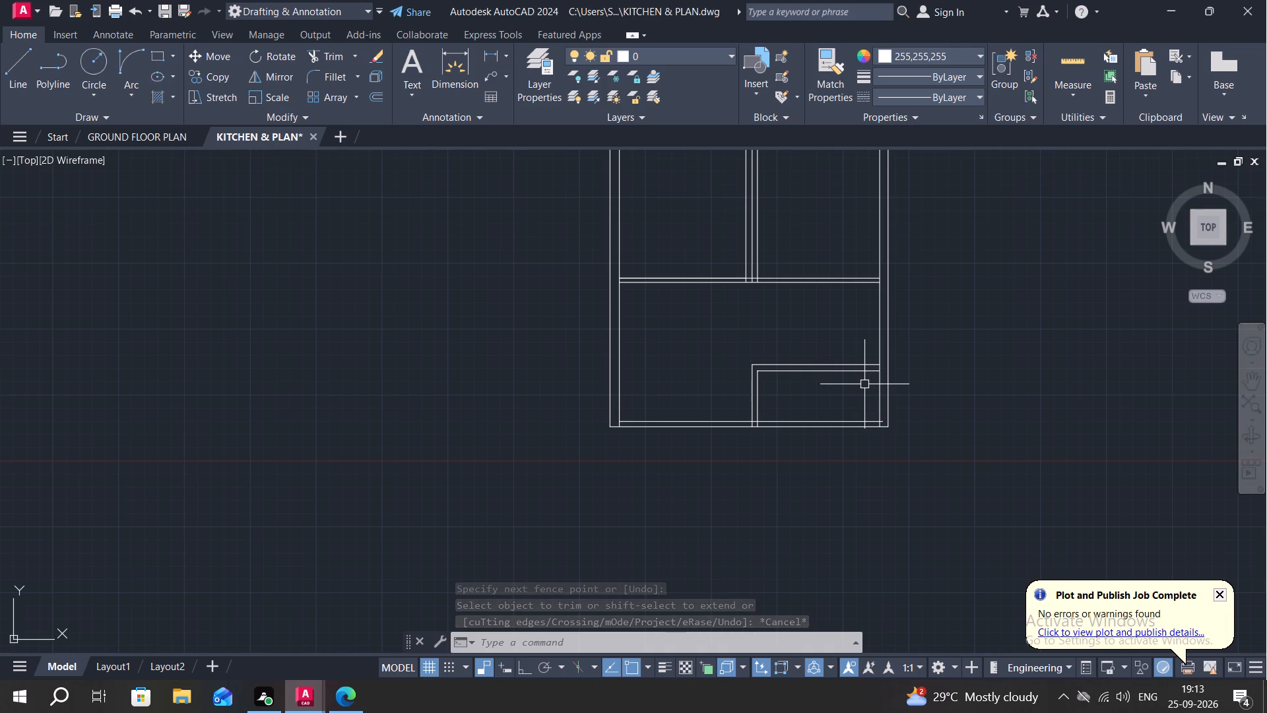
Extend the small lower-right room's upper inner line to the right outer wall's outer face.
type("EX")
key("space")
left_click(870, 369)
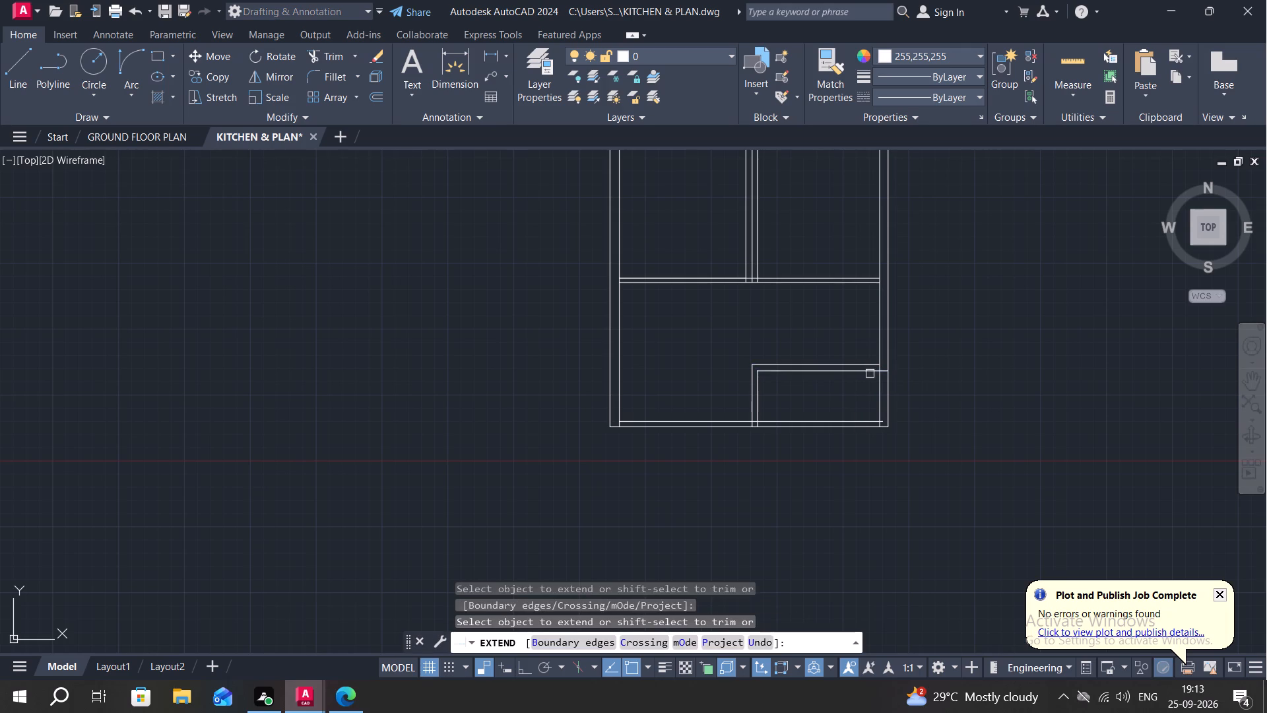
key("Escape")
Trim away the right outer wall's inner line beside the small lower-right room, including the remaining stub at the bottom wall.
type("TR")
key("space")
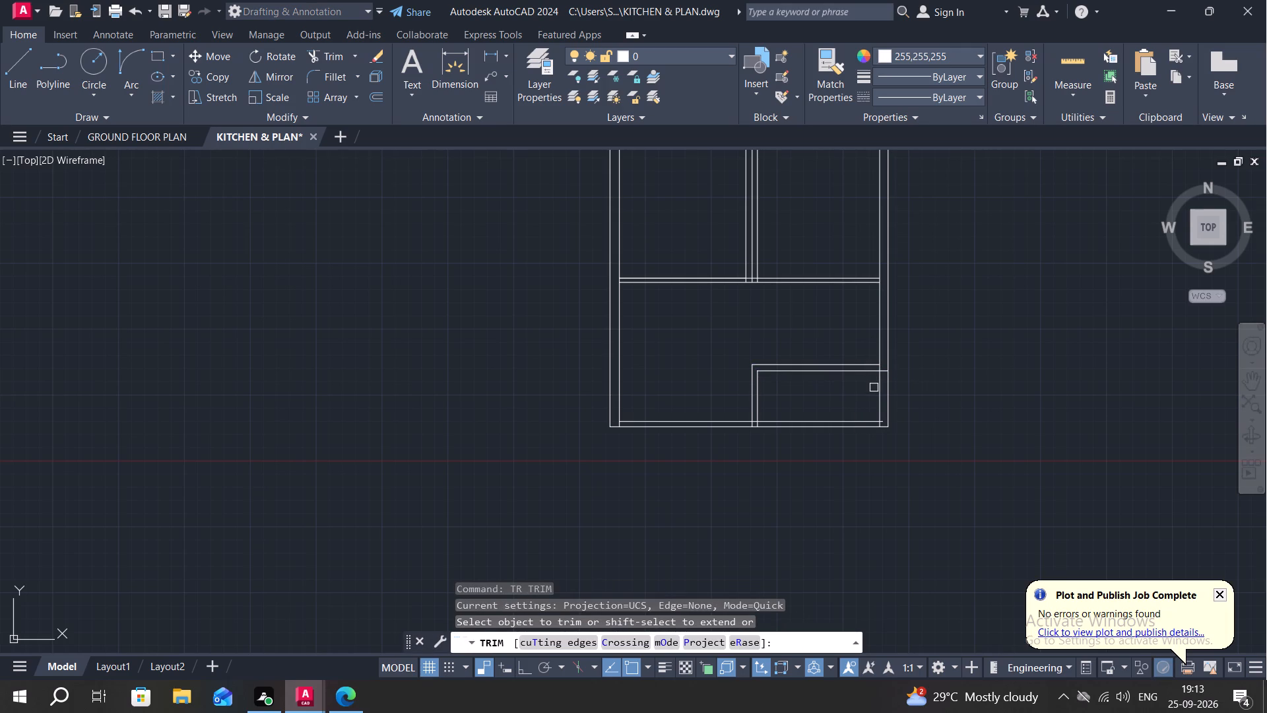
left_click(877, 391)
scroll(874, 423, "up", 3)
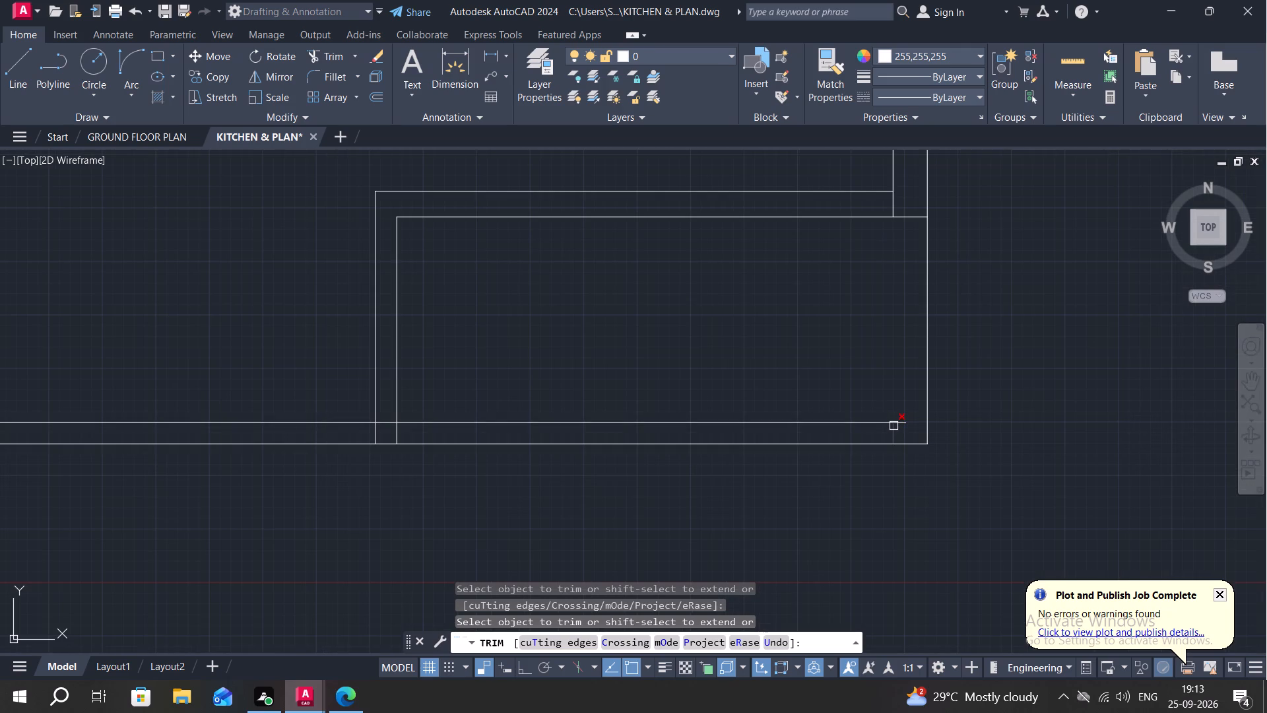
left_click(895, 432)
Draw the small lower-right room's right inner wall line from the bottom wall's inner line up to the room's upper inner line.
key("Escape")
type("L")
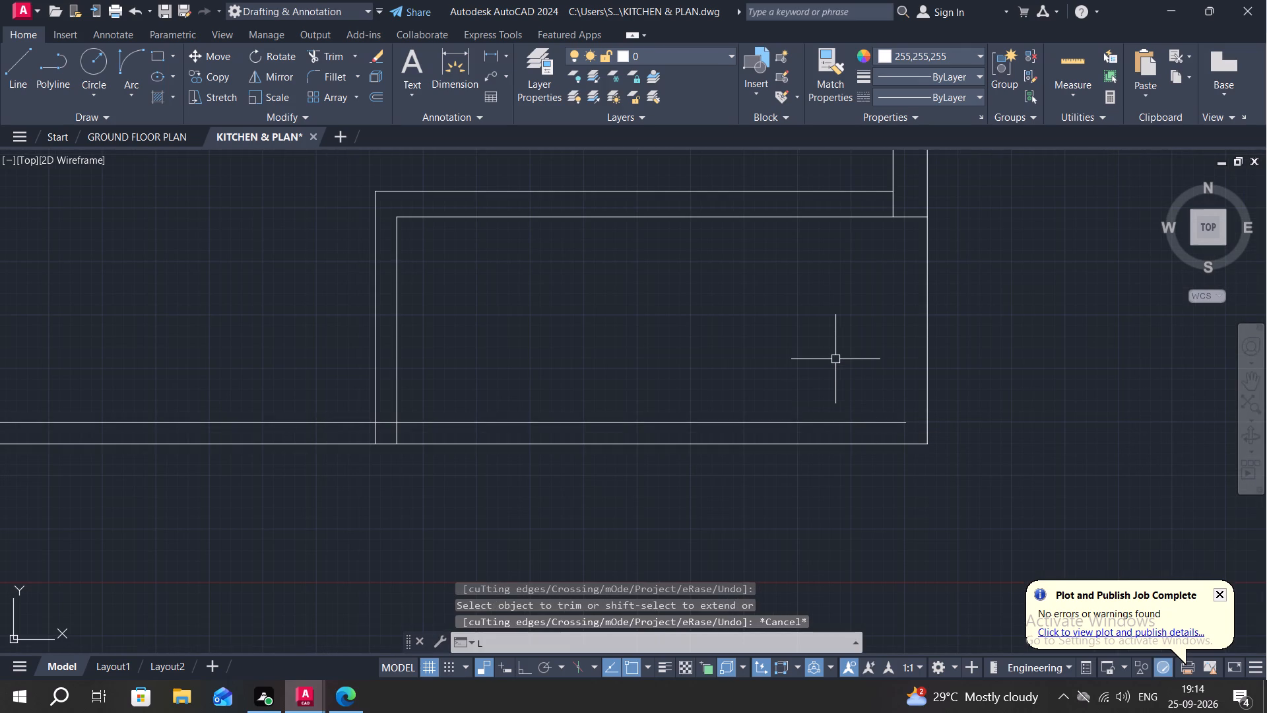
key("space")
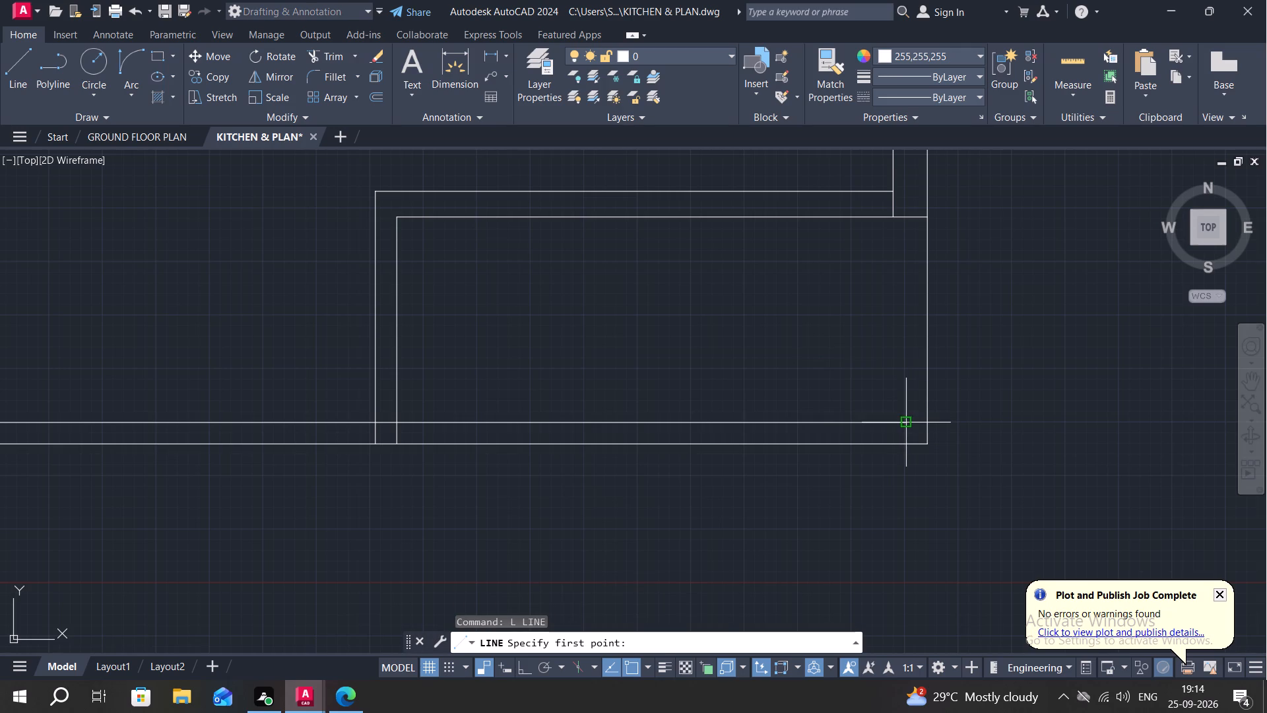
left_click(905, 421)
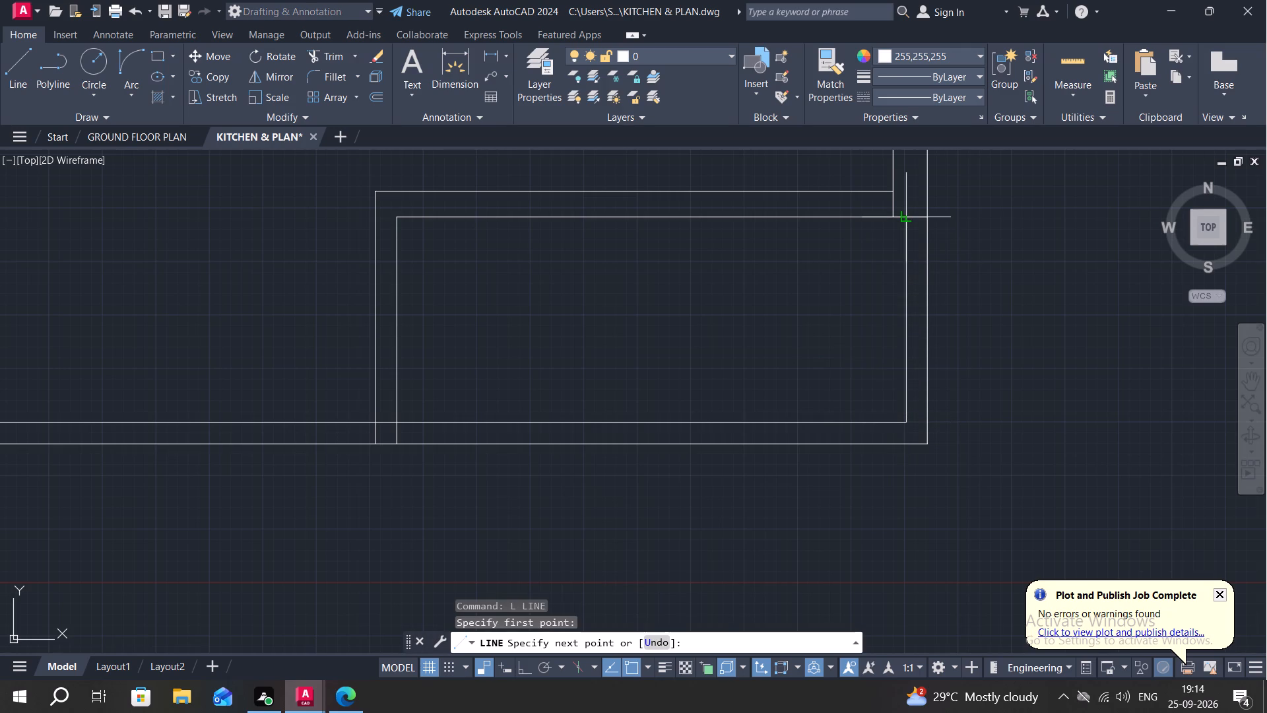
key("F8")
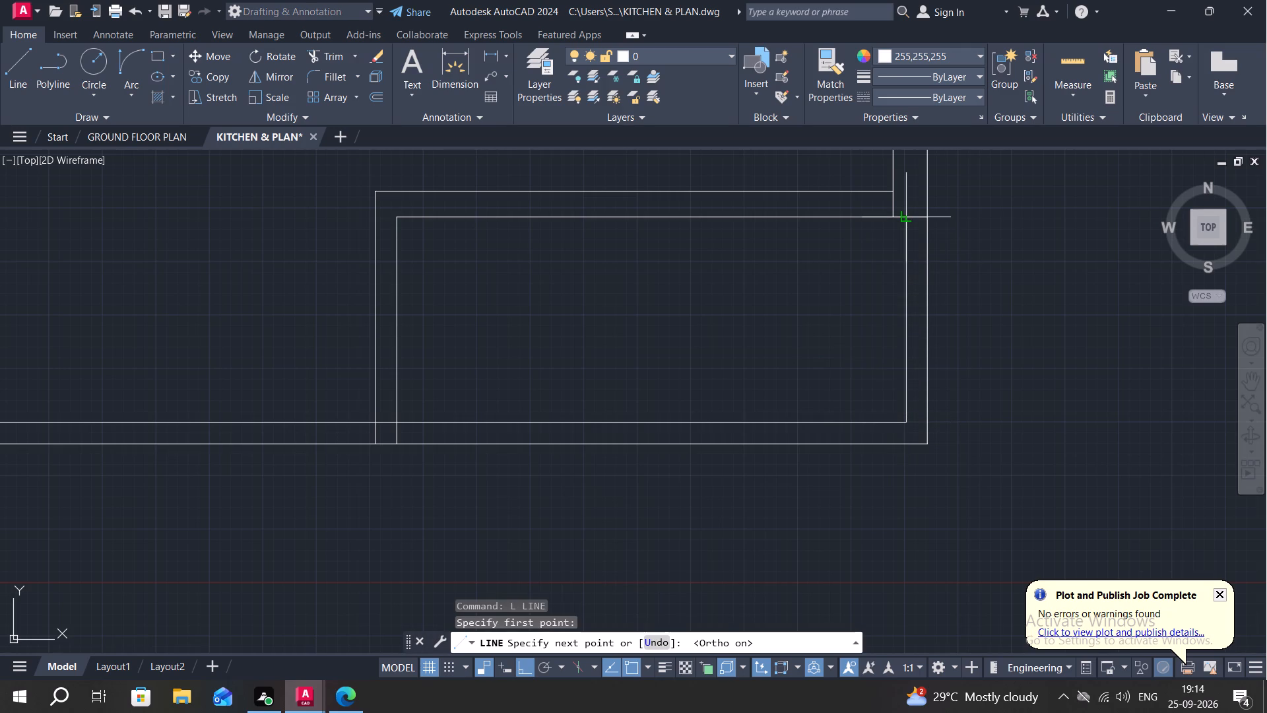
left_click(907, 221)
key("Escape")
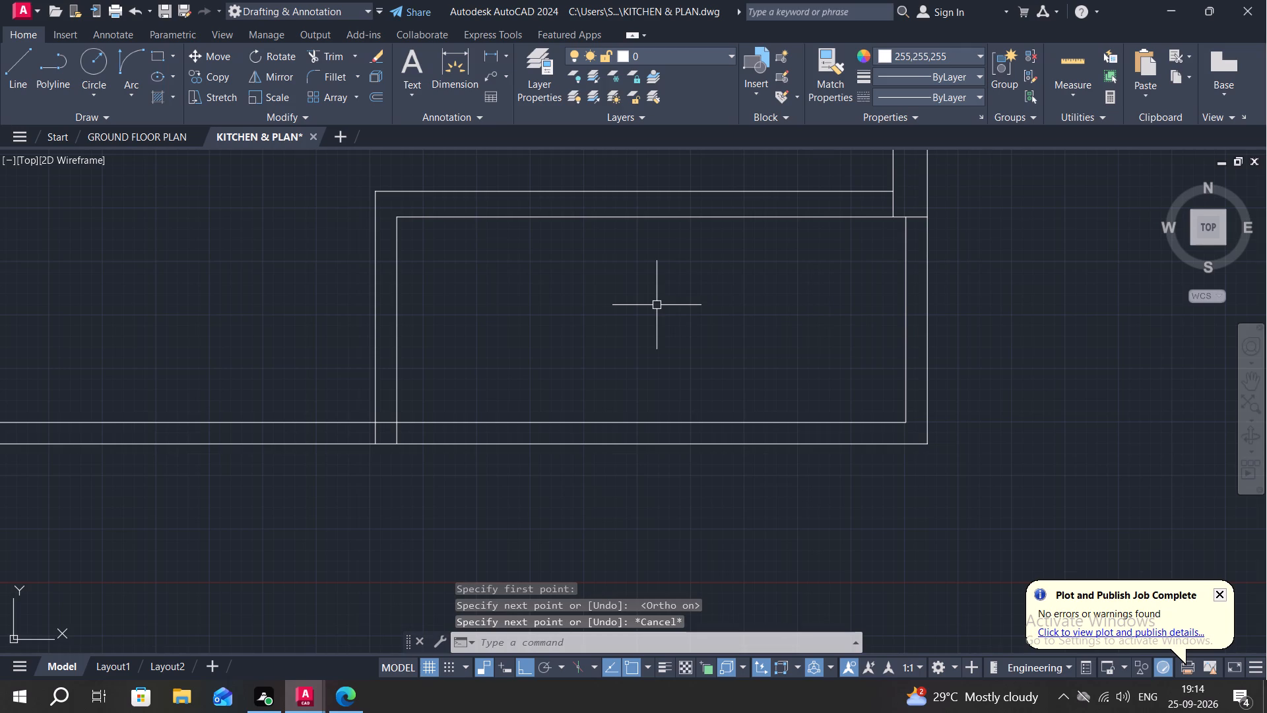
Trim the crossing lines where the small room's left partition meets the bottom wall, clearing the partition's outer line and the wall's inner line.
middle_click_drag(661, 308, 859, 269)
type("TR")
key("space")
left_click(576, 398)
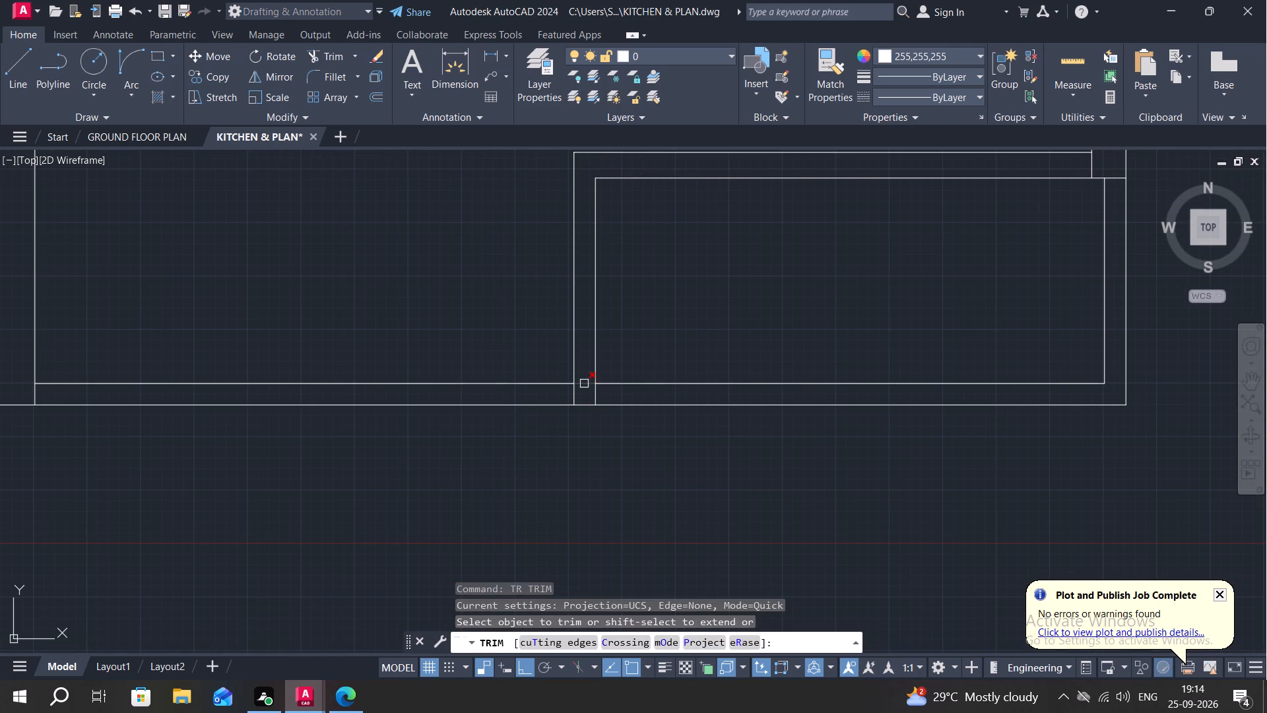
left_click(584, 384)
left_click(577, 394)
key("Escape")
Draw a short vertical line across the bottom wall's thickness, just left of the small room's partition.
type("L")
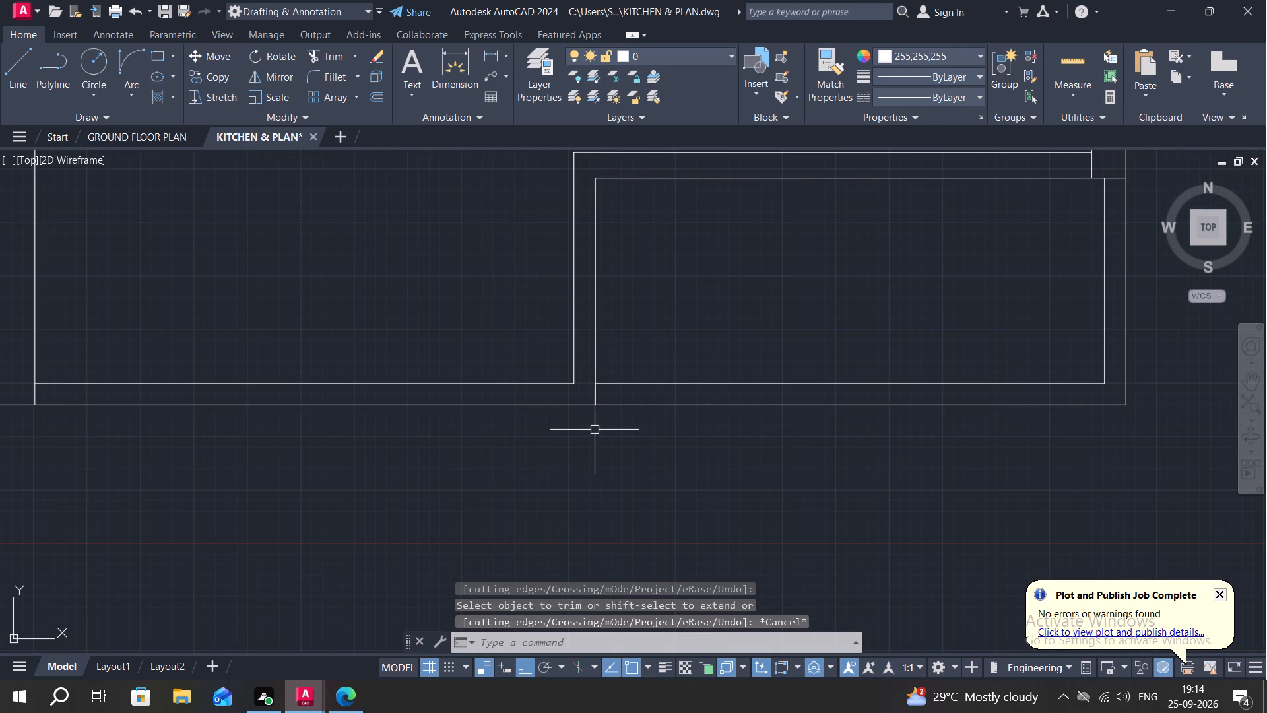
key("space")
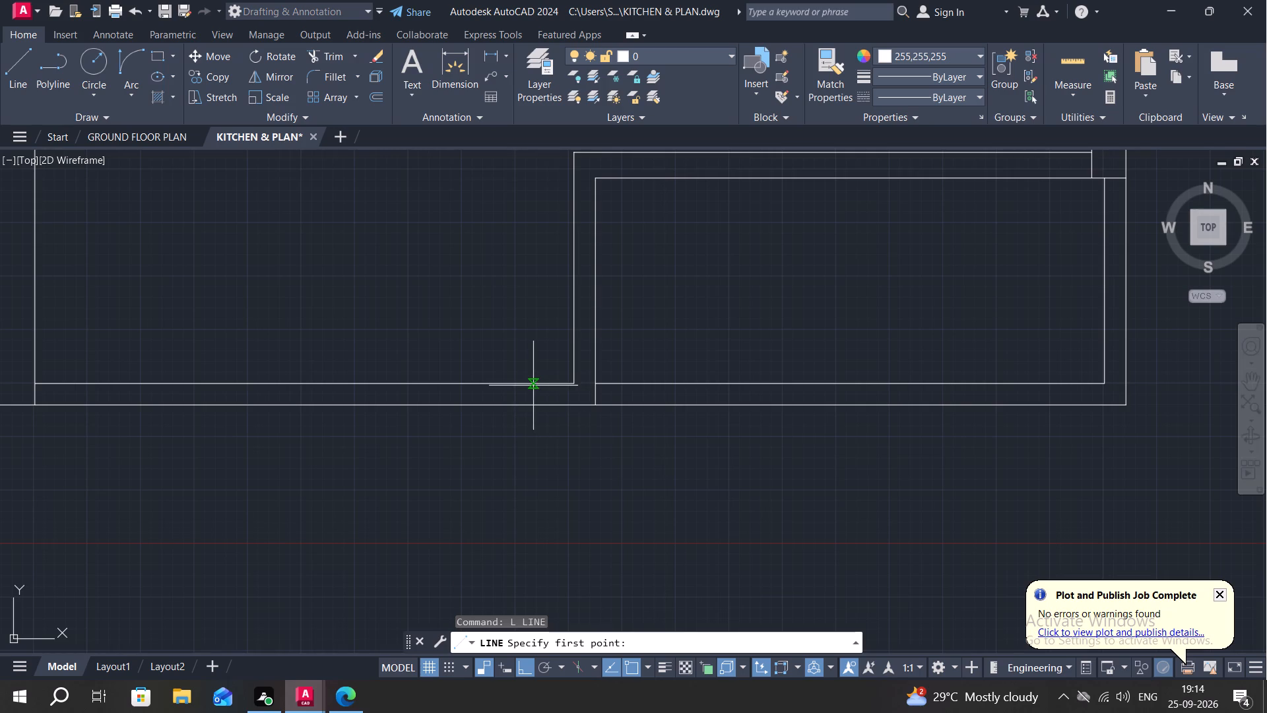
left_click(533, 383)
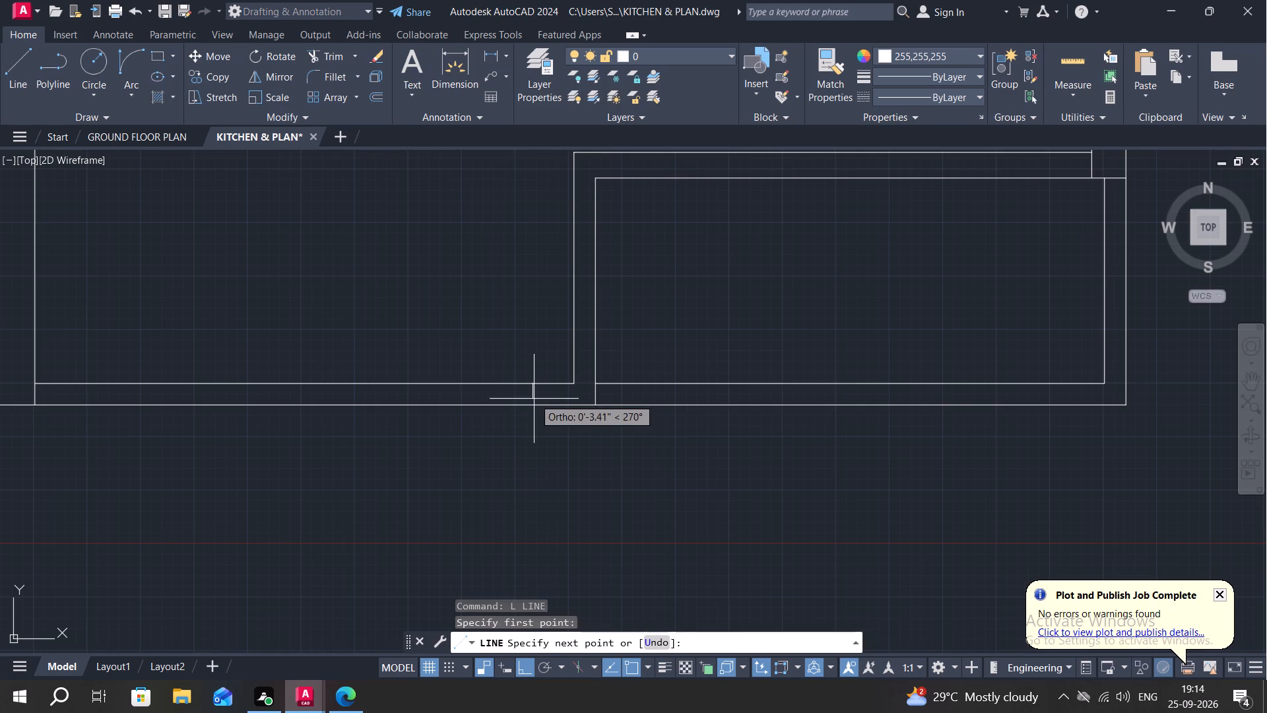
left_click(535, 403)
key("Escape")
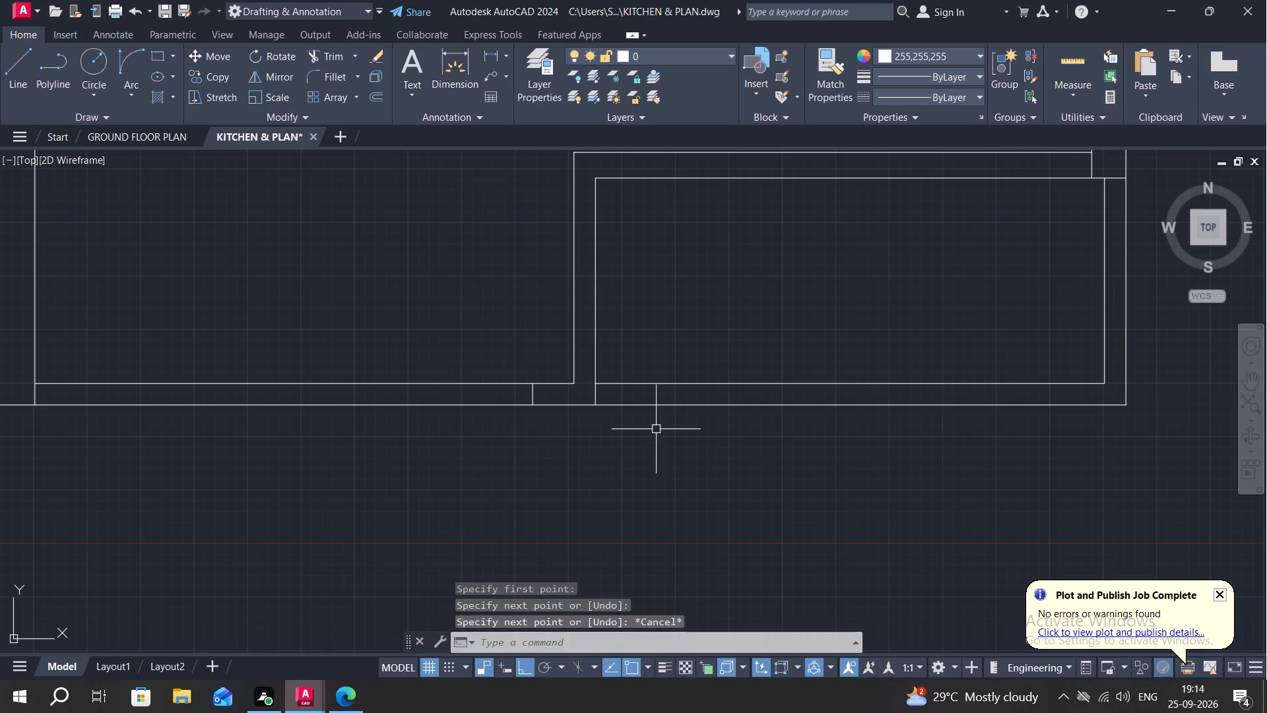
Trim the right outer wall's inner line stub between the two lines of the small room's upper wall.
scroll(656, 430, "down", 1)
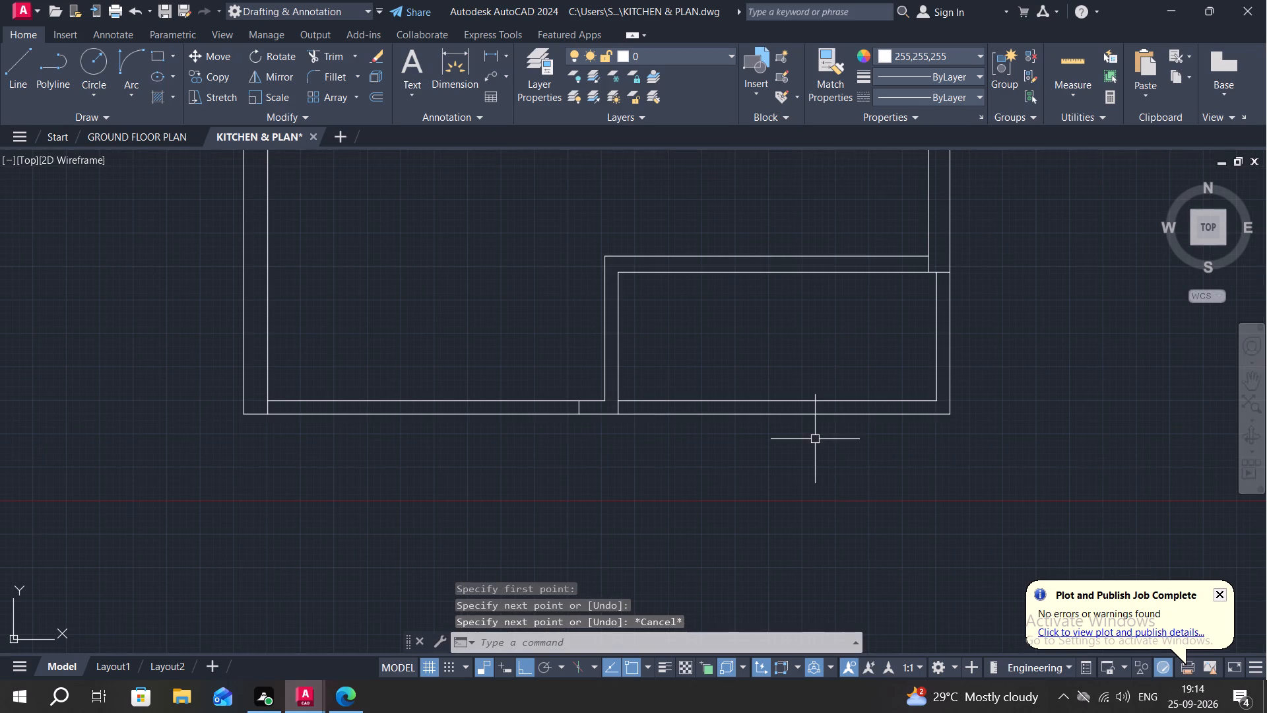
middle_click_drag(777, 332, 839, 522)
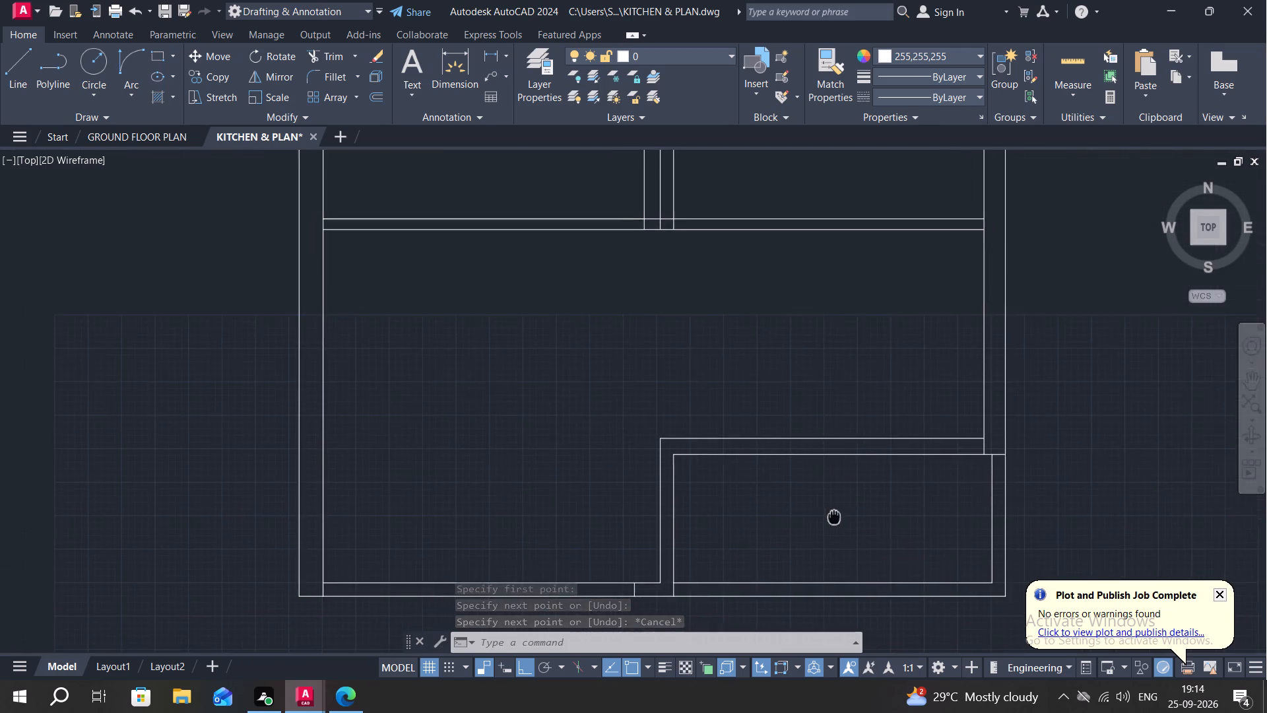
middle_click_drag(839, 522, 851, 527)
middle_click(852, 526)
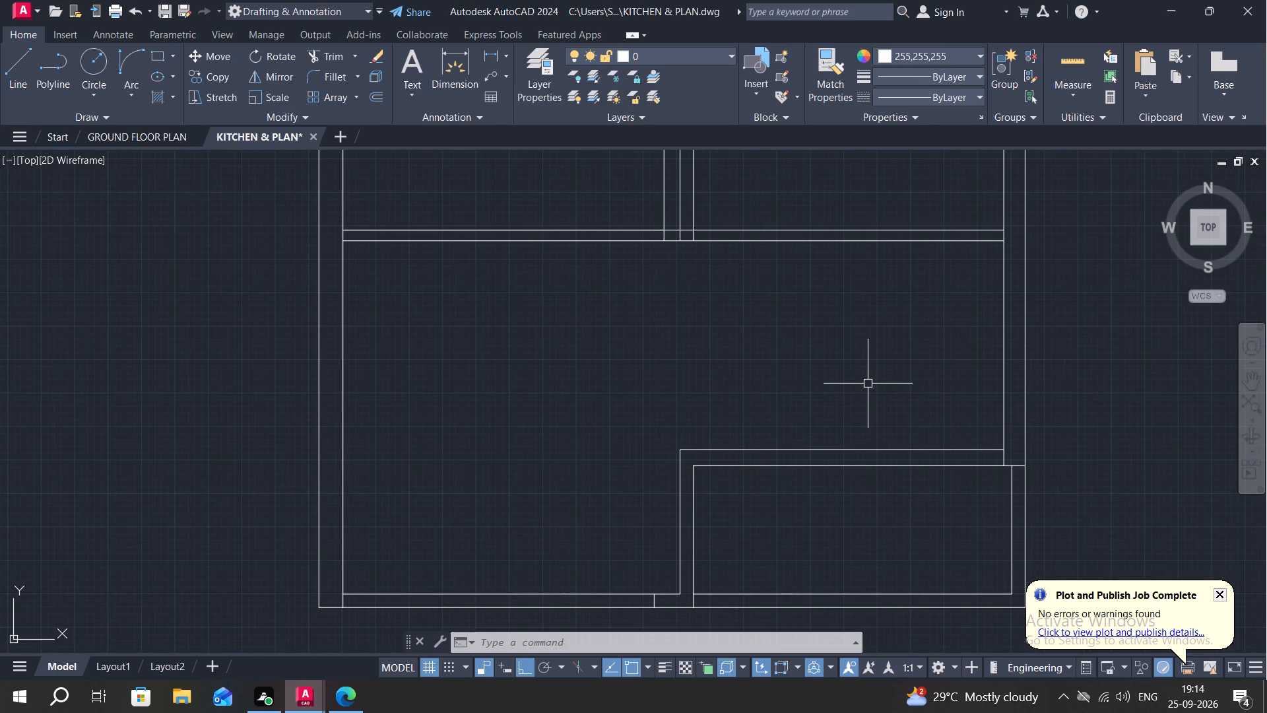
type("TR")
key("space")
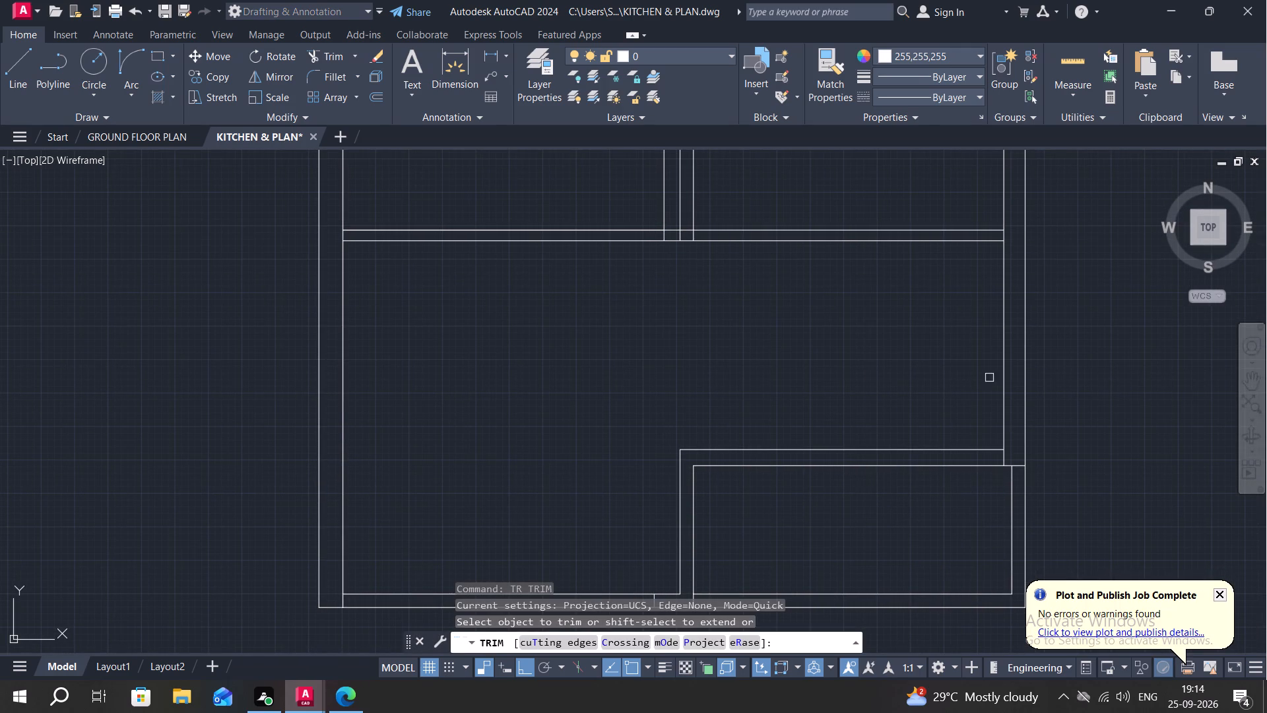
left_click(1006, 456)
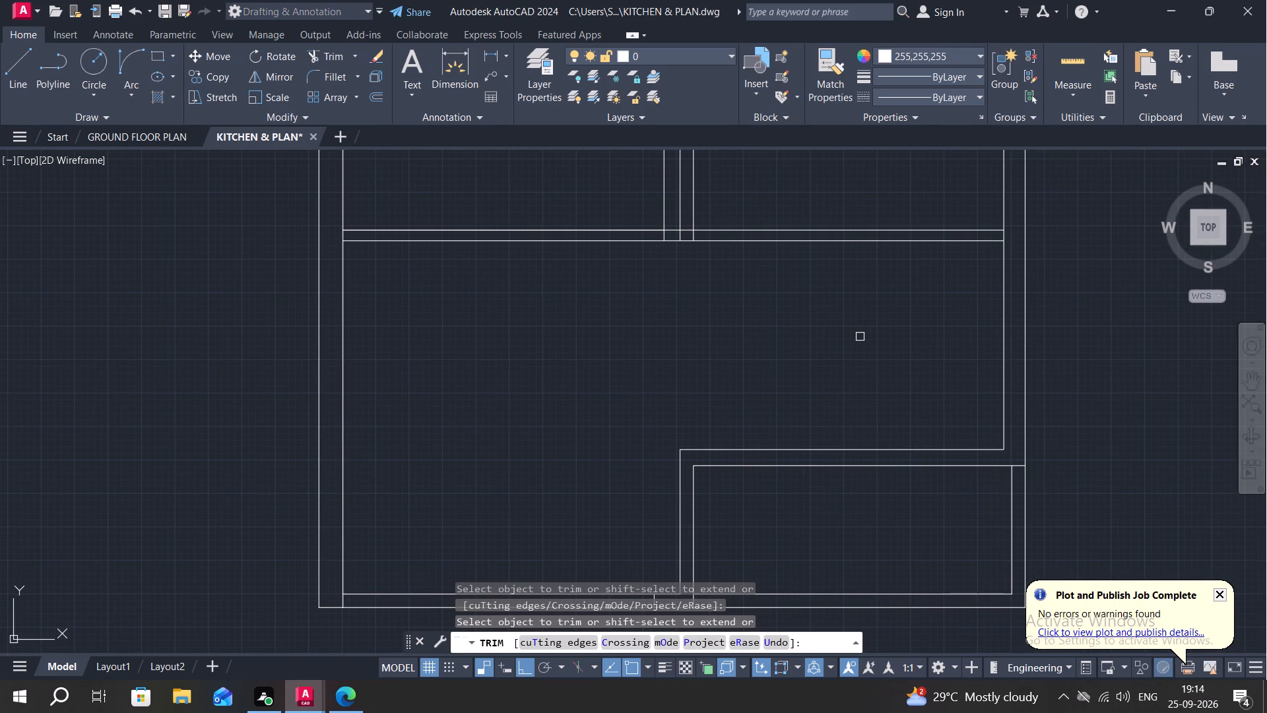
middle_click_drag(860, 337, 885, 413)
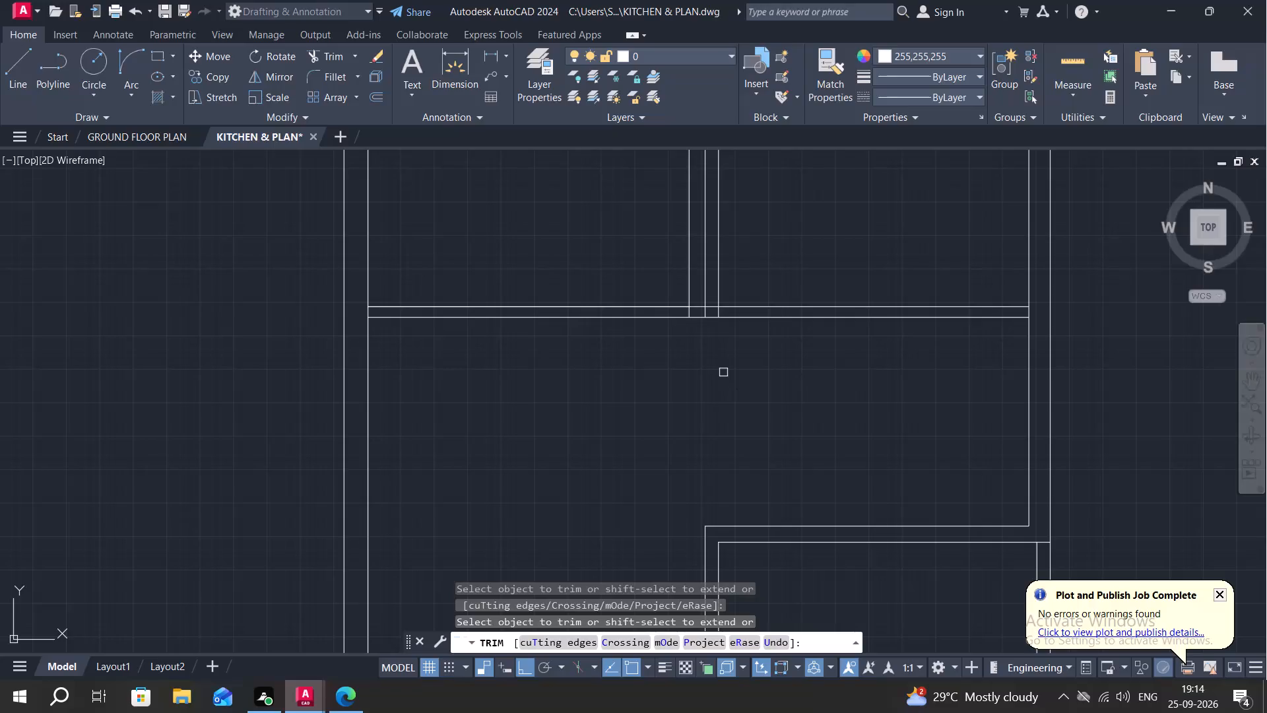
key("Escape")
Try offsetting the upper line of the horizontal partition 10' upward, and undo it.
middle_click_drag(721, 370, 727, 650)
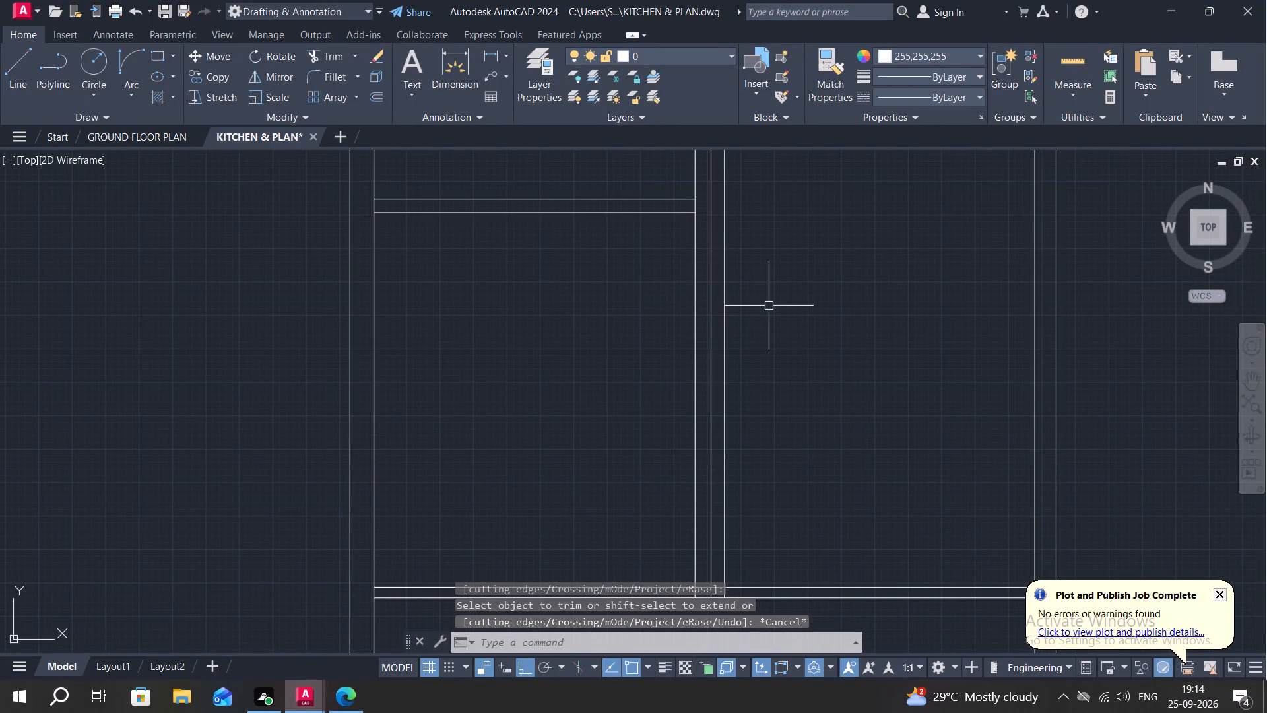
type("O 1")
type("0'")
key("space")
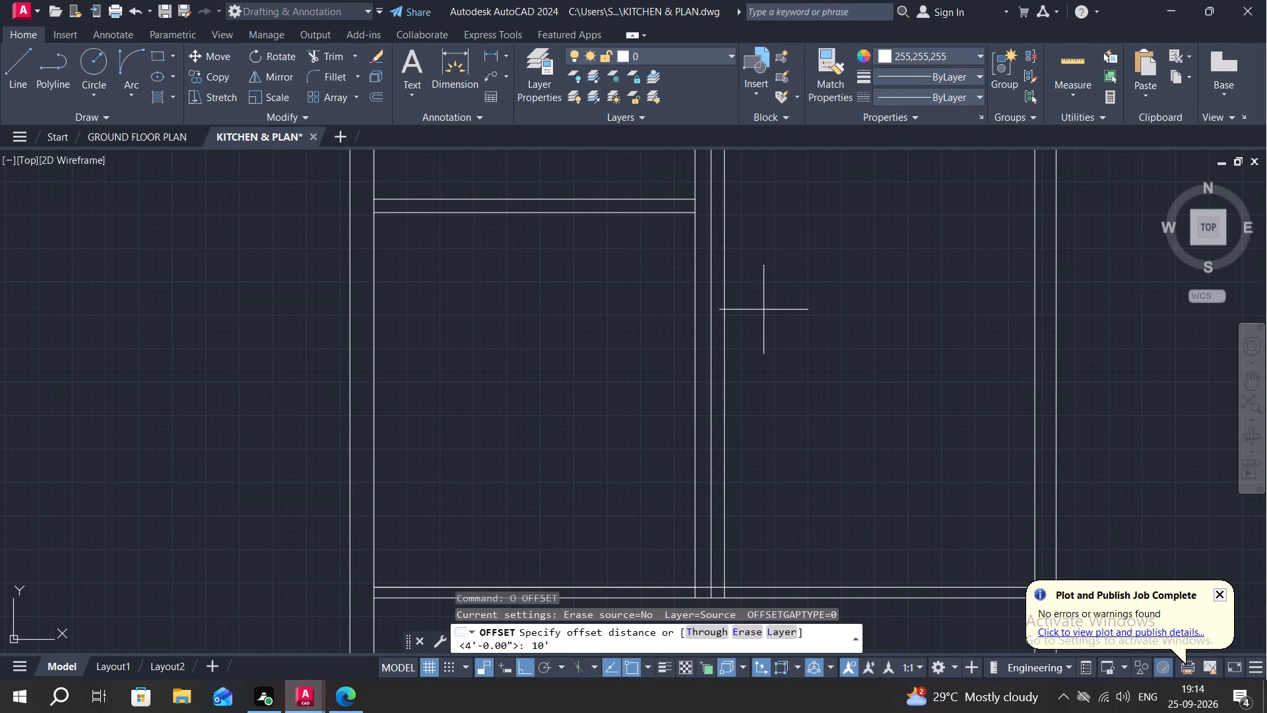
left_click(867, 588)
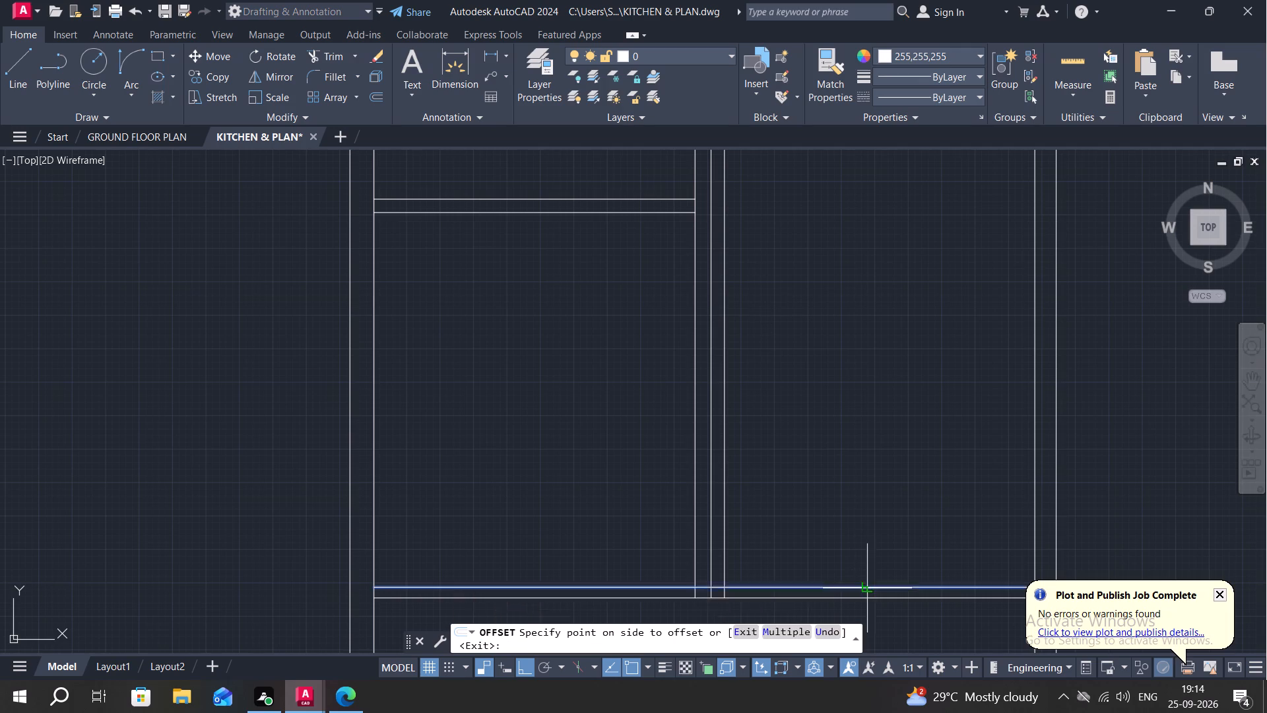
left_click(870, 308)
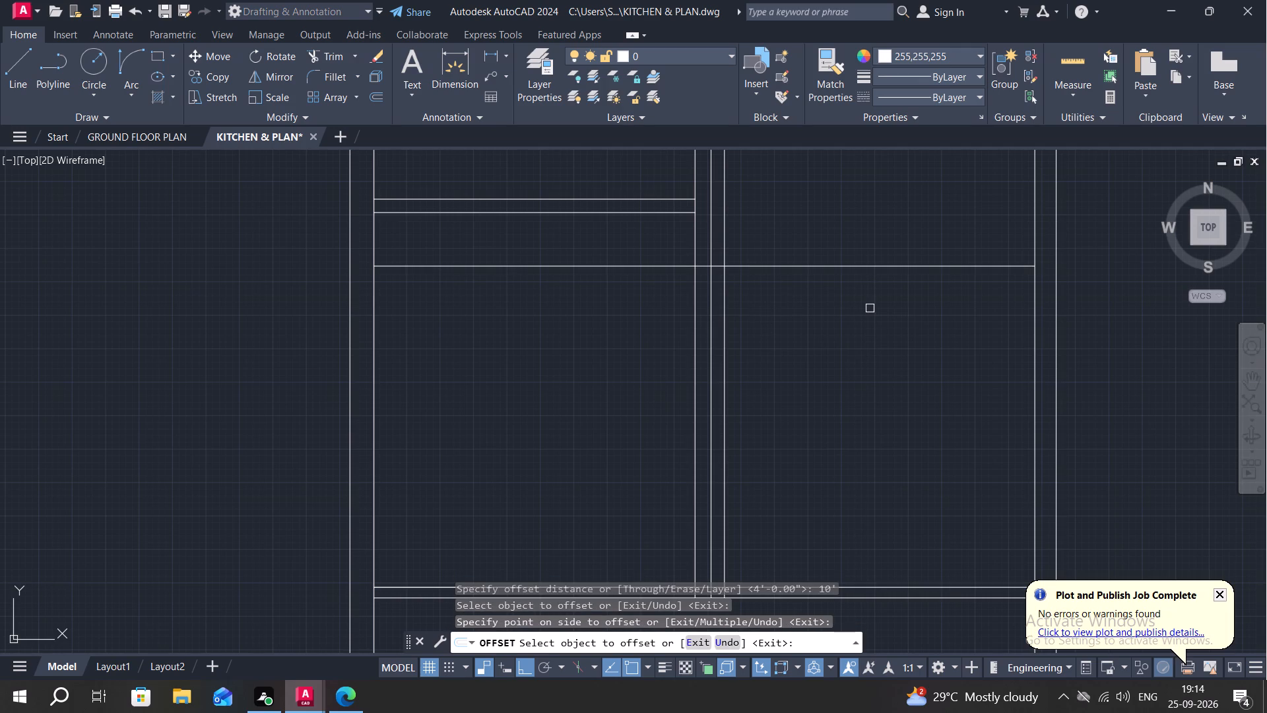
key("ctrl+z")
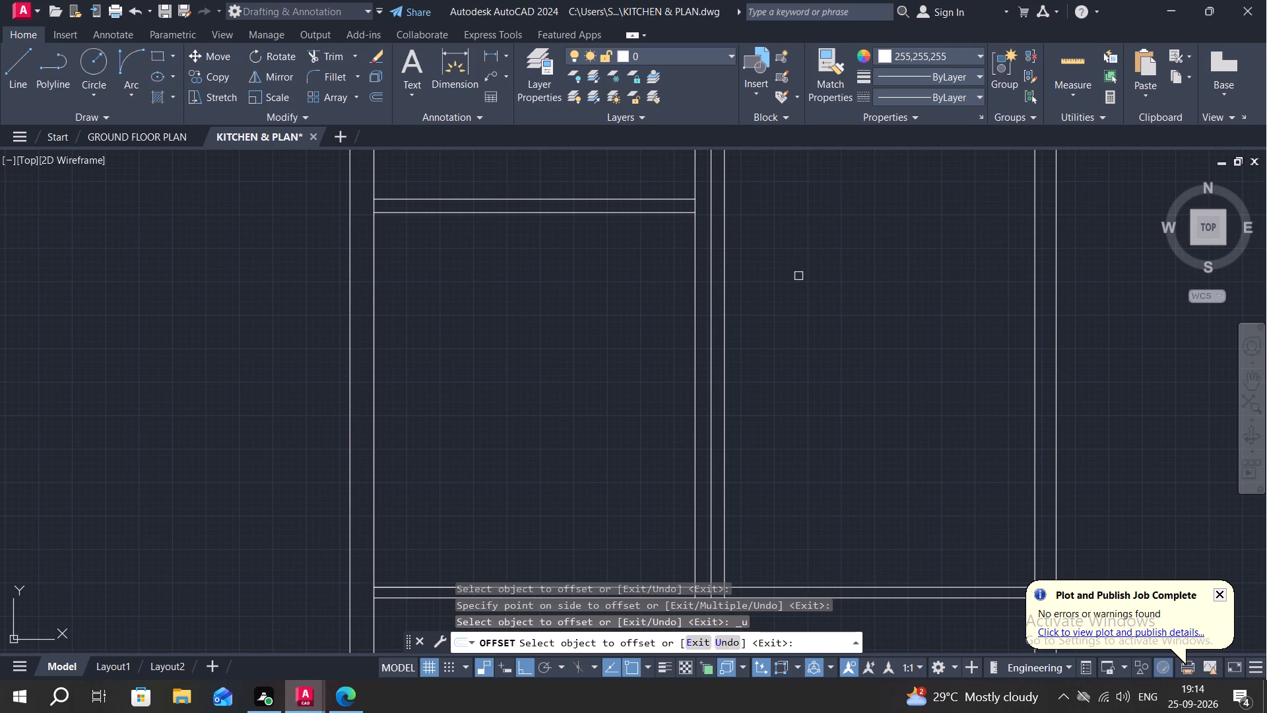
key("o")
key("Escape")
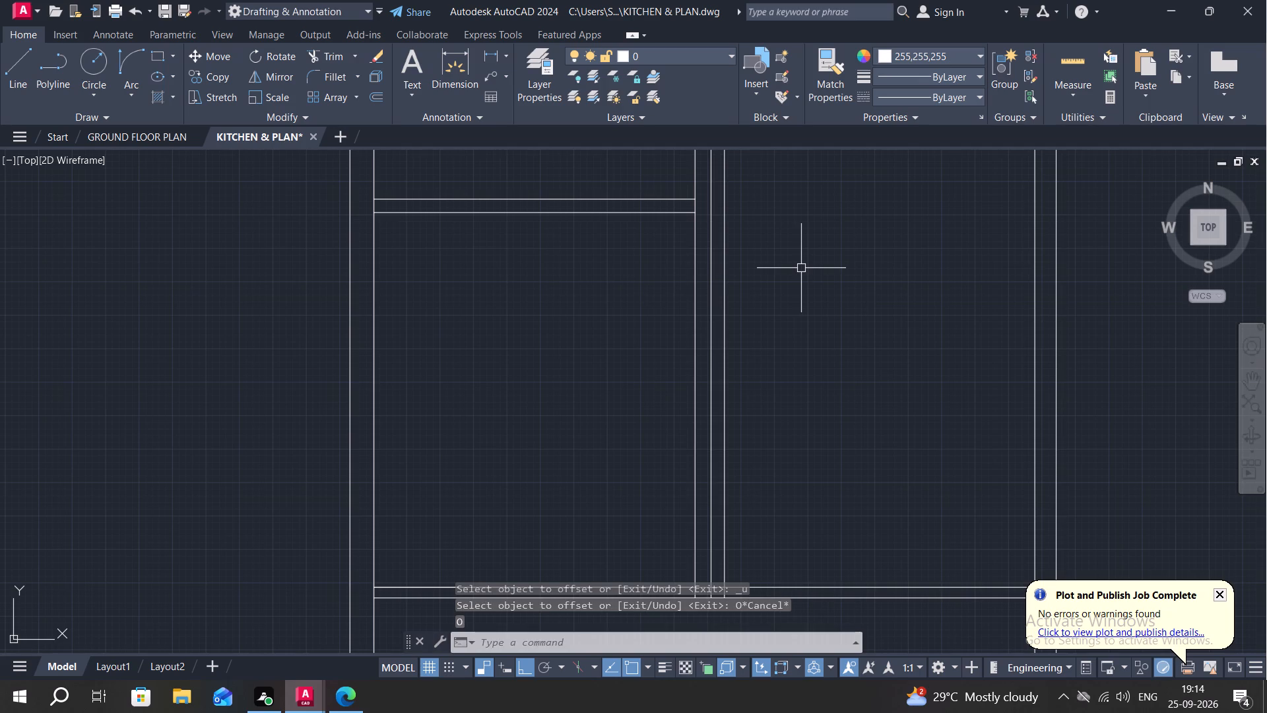
Offset the upper line of the horizontal partition 11'8" upward.
type("O 11")
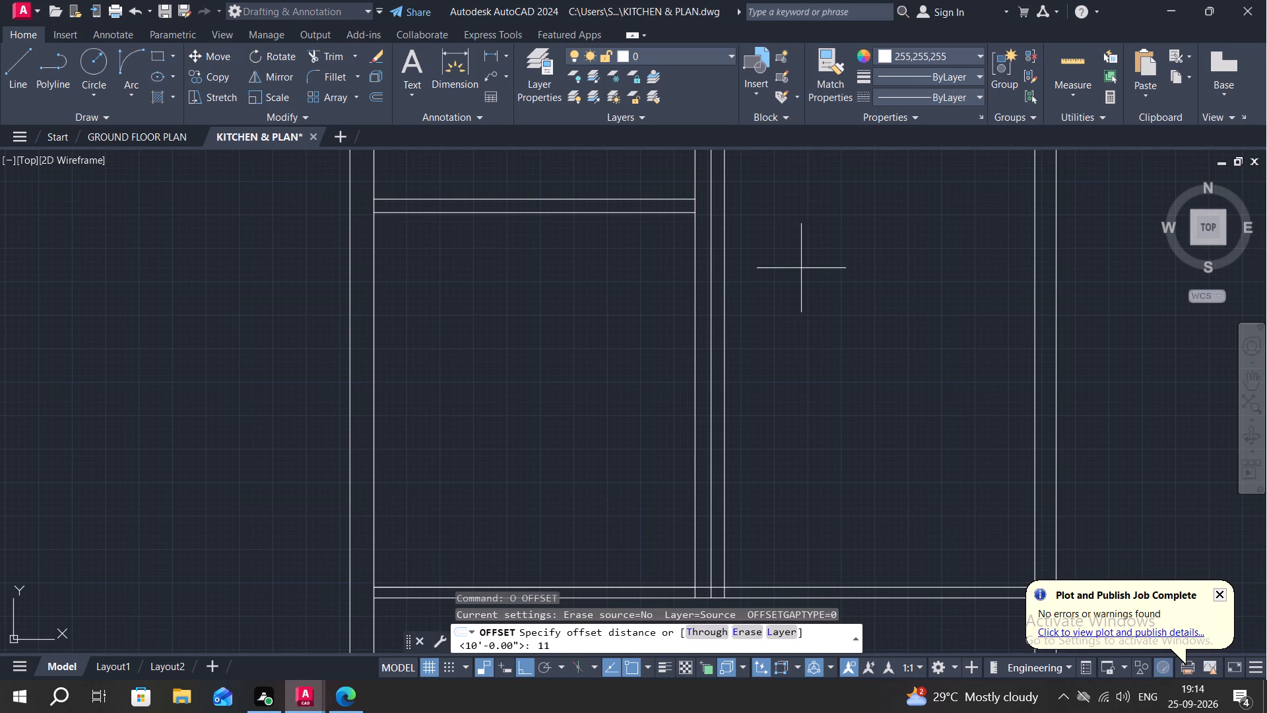
key("apostrophe")
key("8")
key("shift+quotedbl")
key("Return")
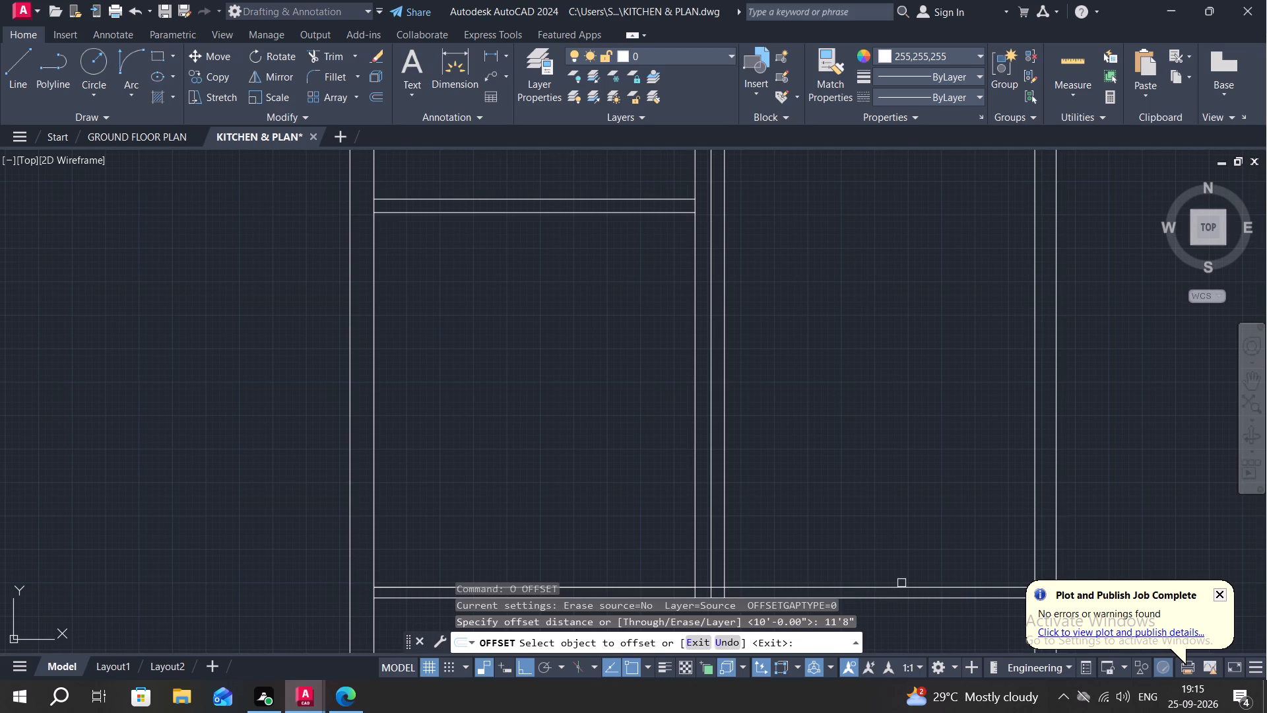
left_click(906, 585)
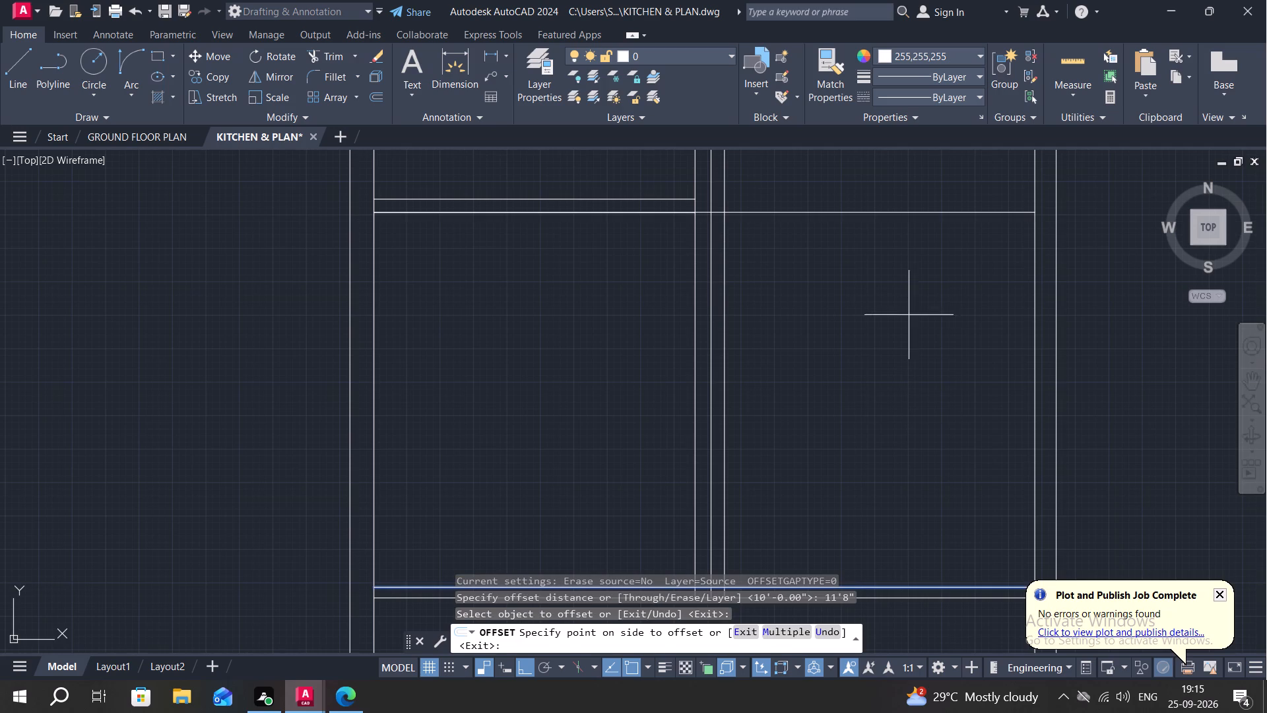
left_click(907, 312)
key("Escape")
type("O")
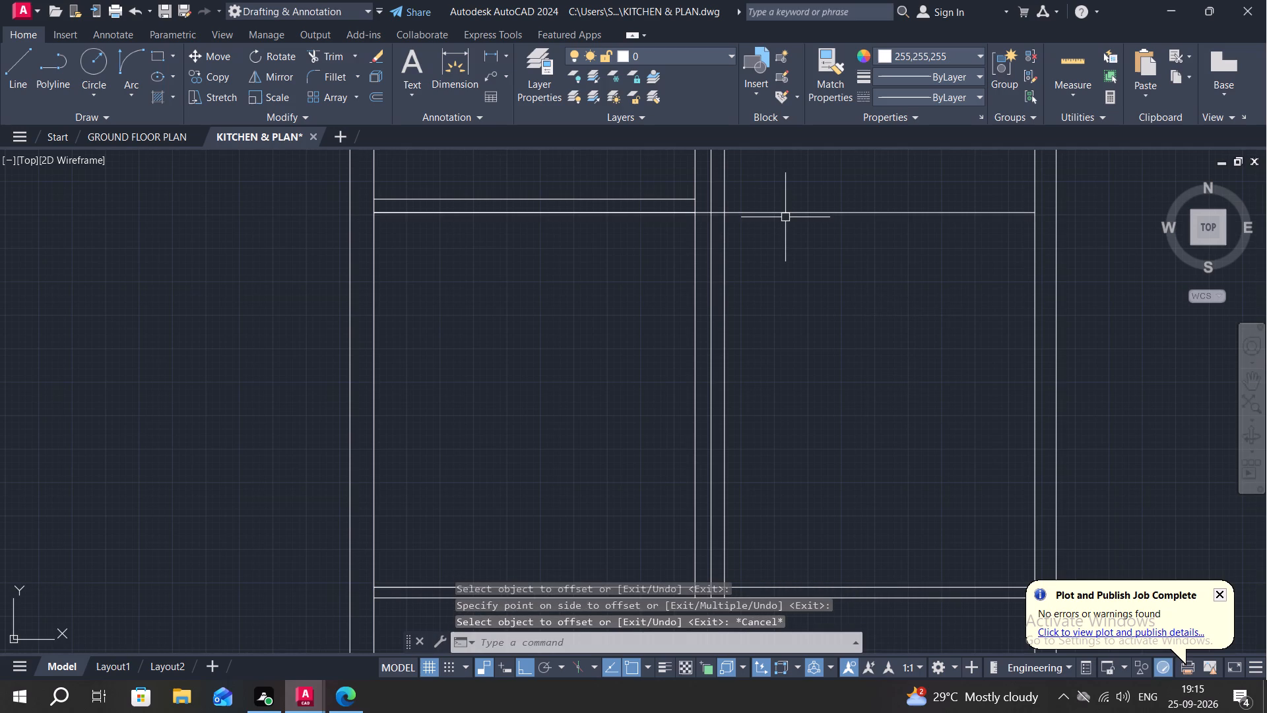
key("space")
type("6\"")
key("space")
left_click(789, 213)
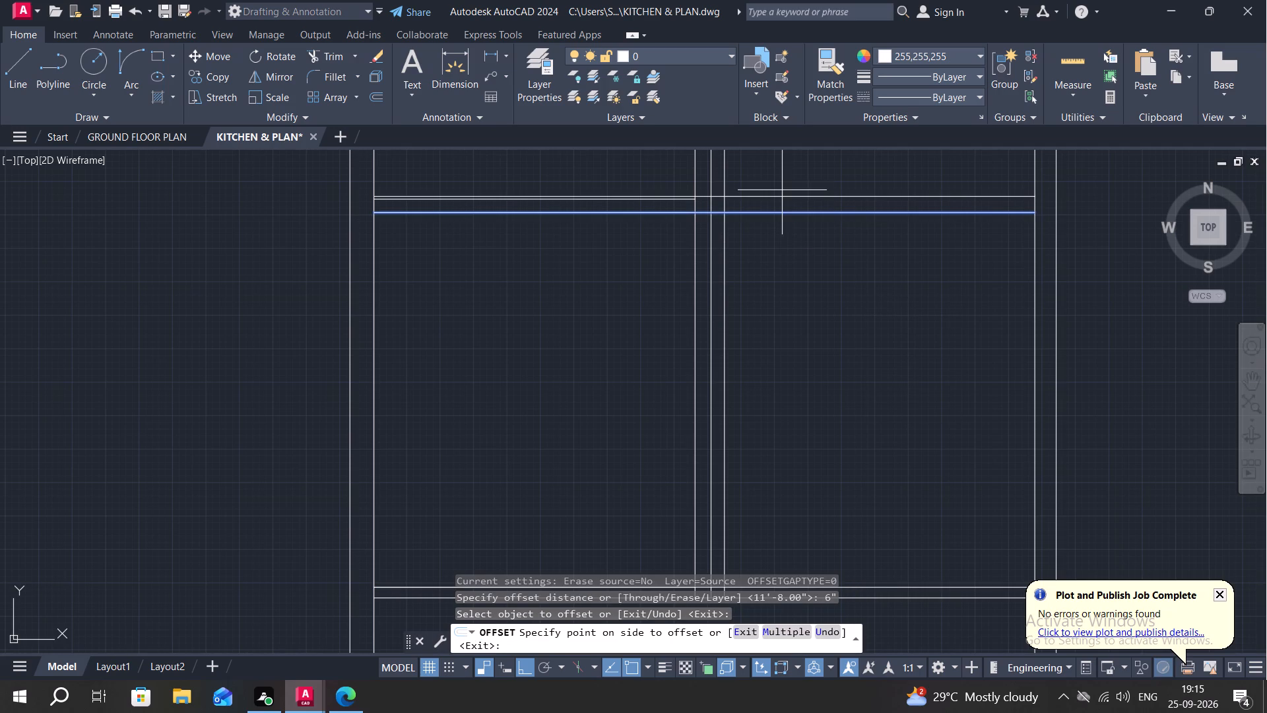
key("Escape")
Extend the upper line of the left room's top partition across the vertical partition lines to the right outer wall's inner line.
type("EX")
key("space")
left_click(684, 201)
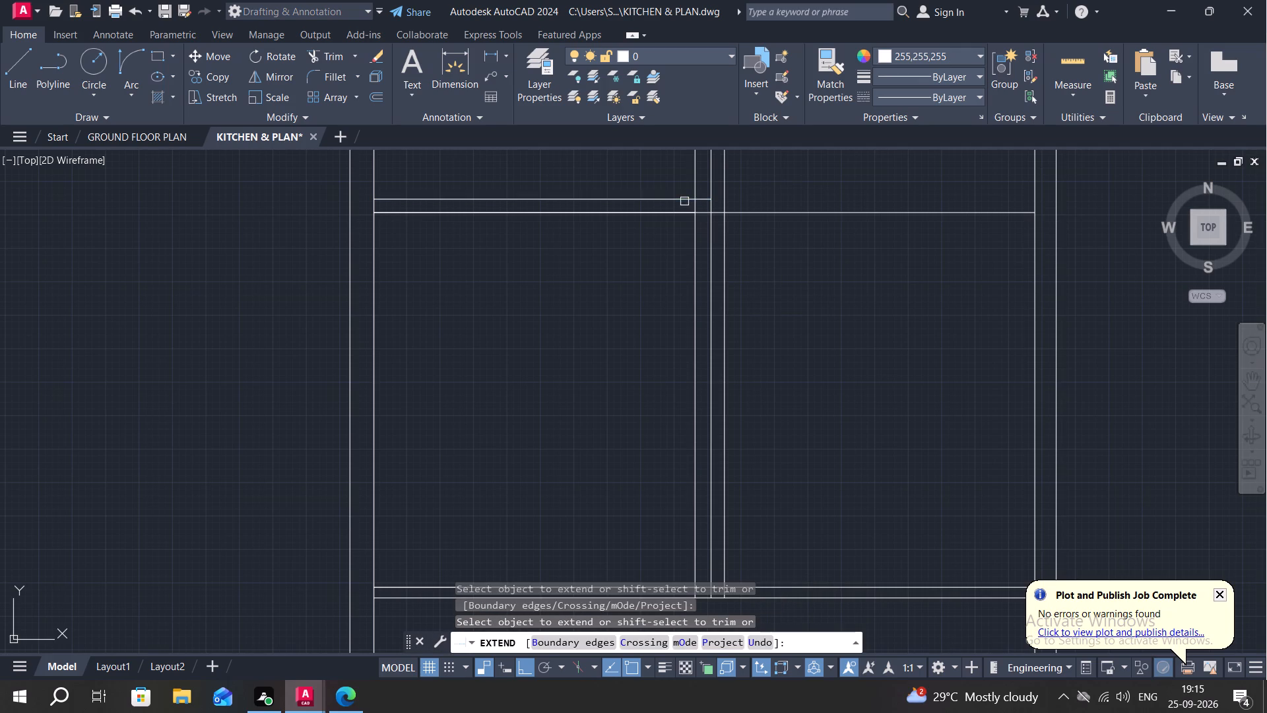
triple_click(685, 199)
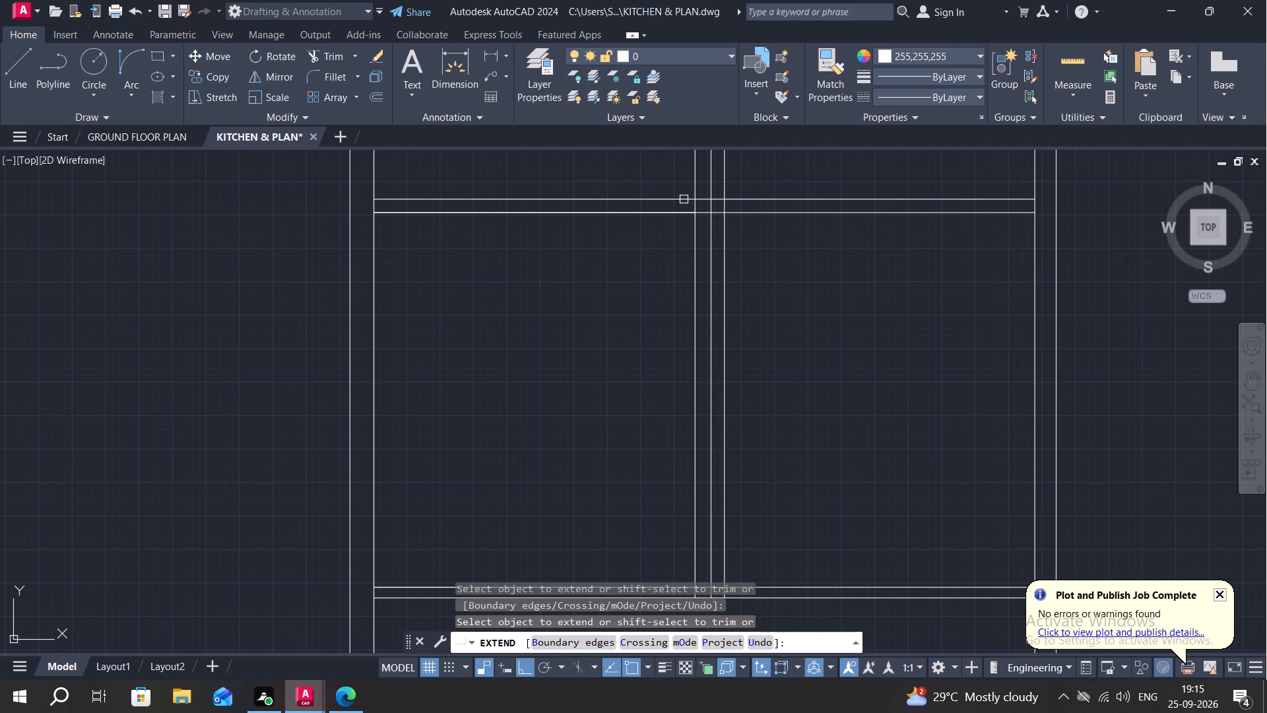
key("Escape")
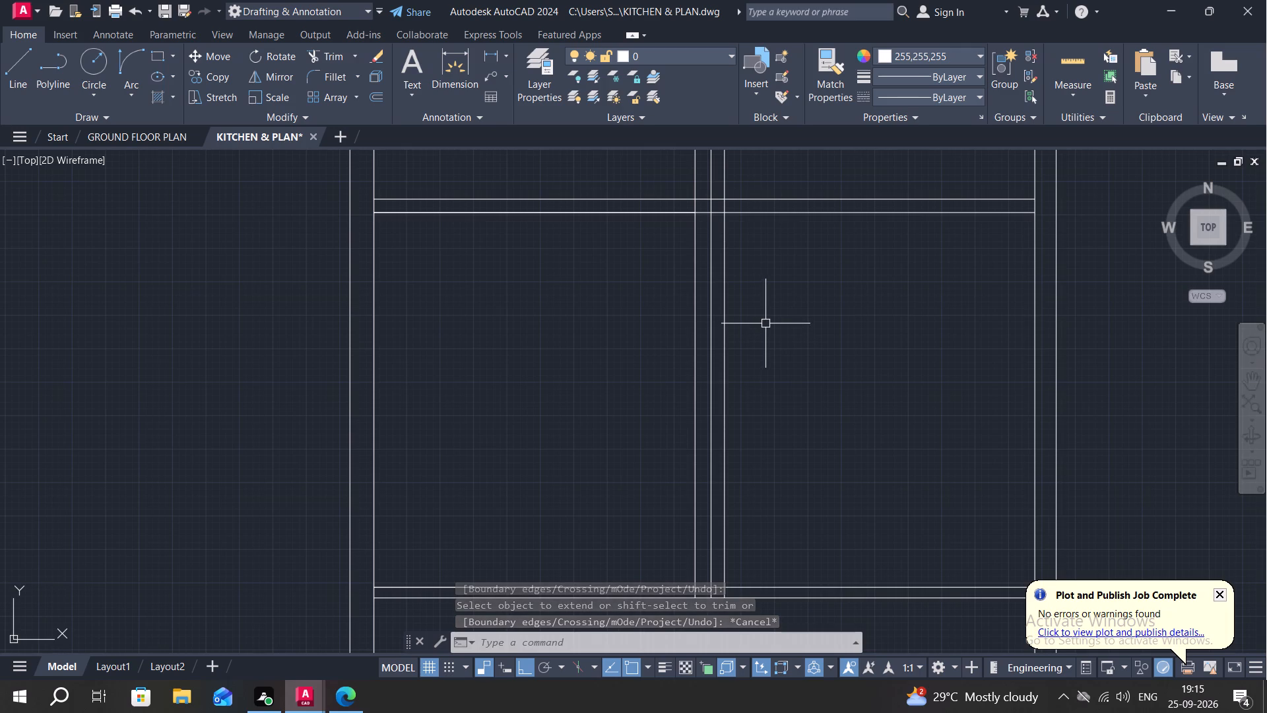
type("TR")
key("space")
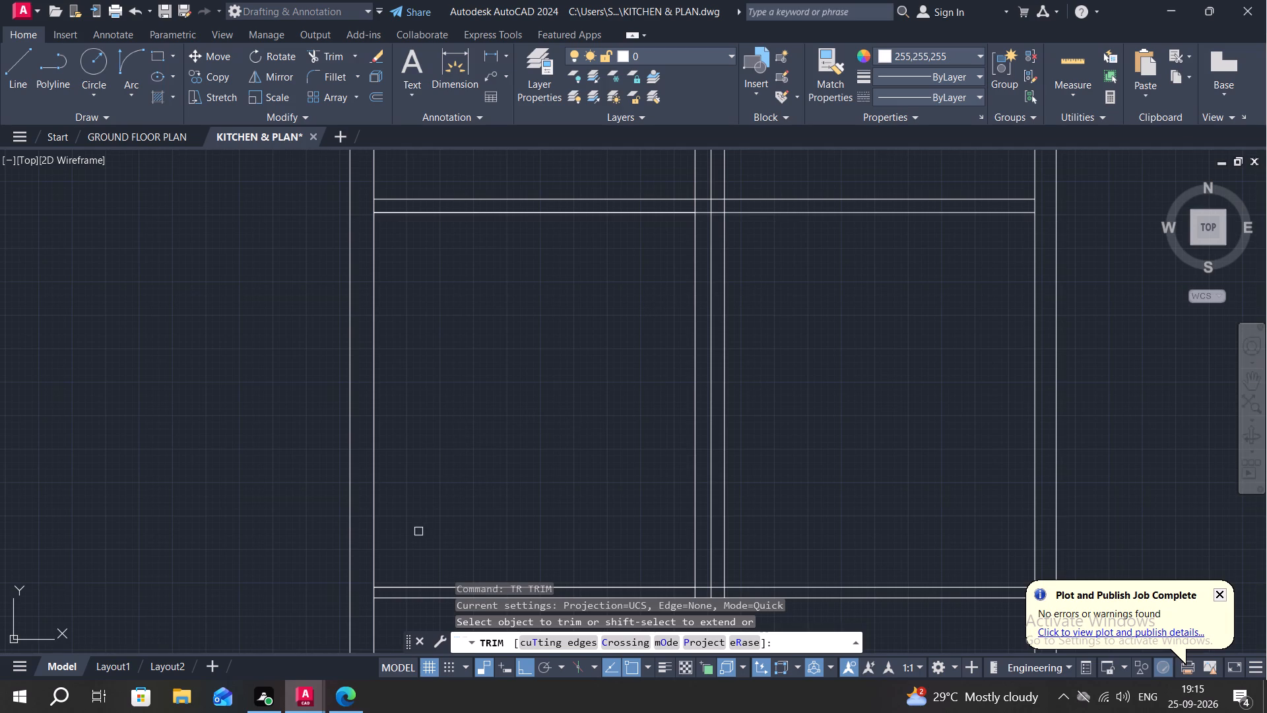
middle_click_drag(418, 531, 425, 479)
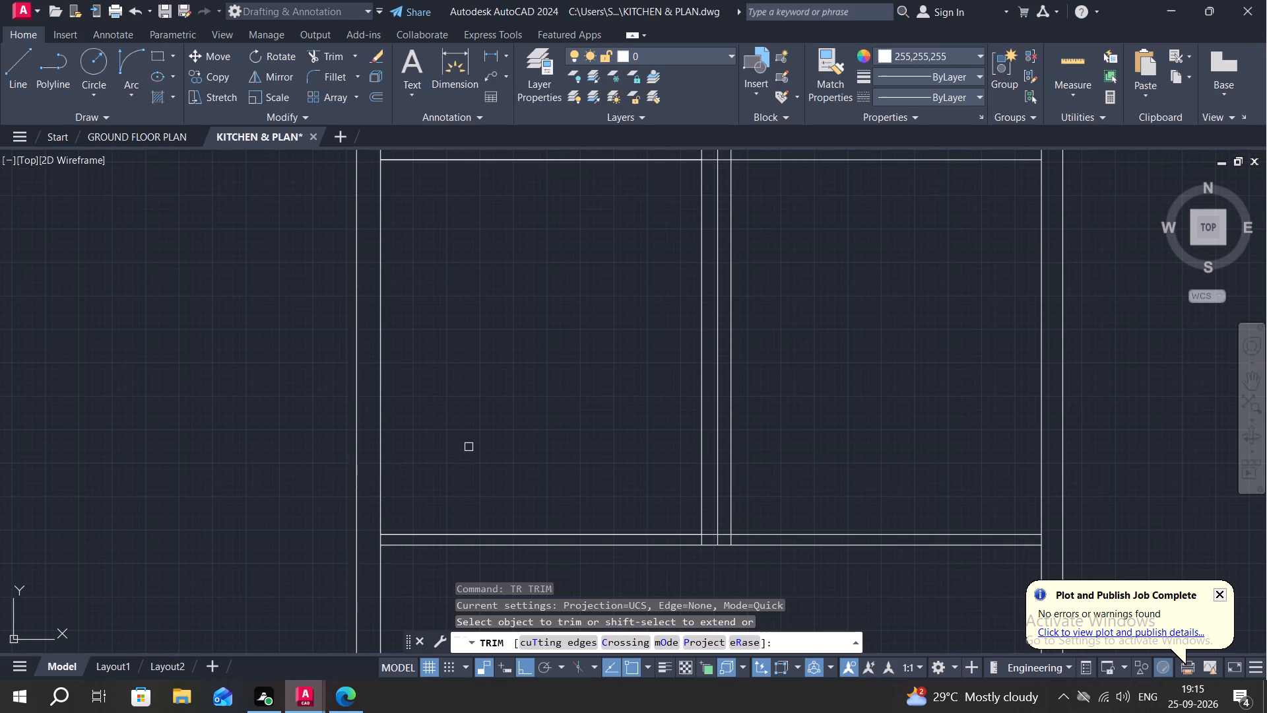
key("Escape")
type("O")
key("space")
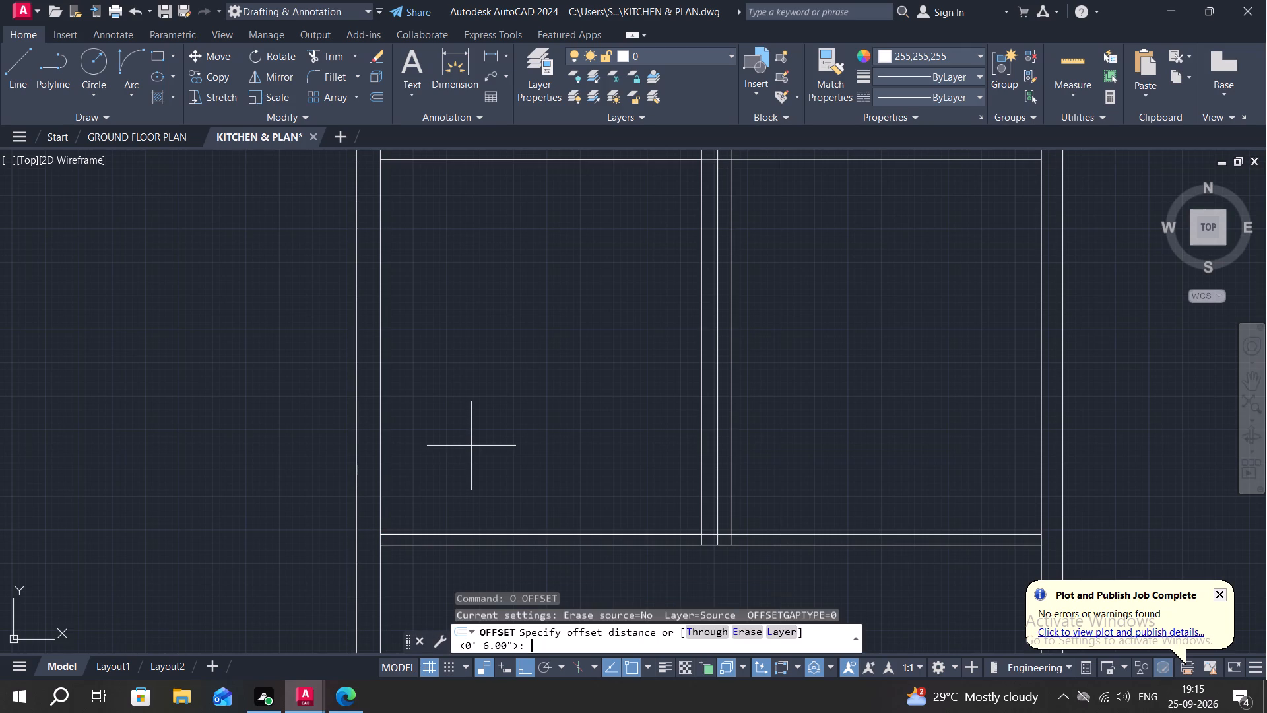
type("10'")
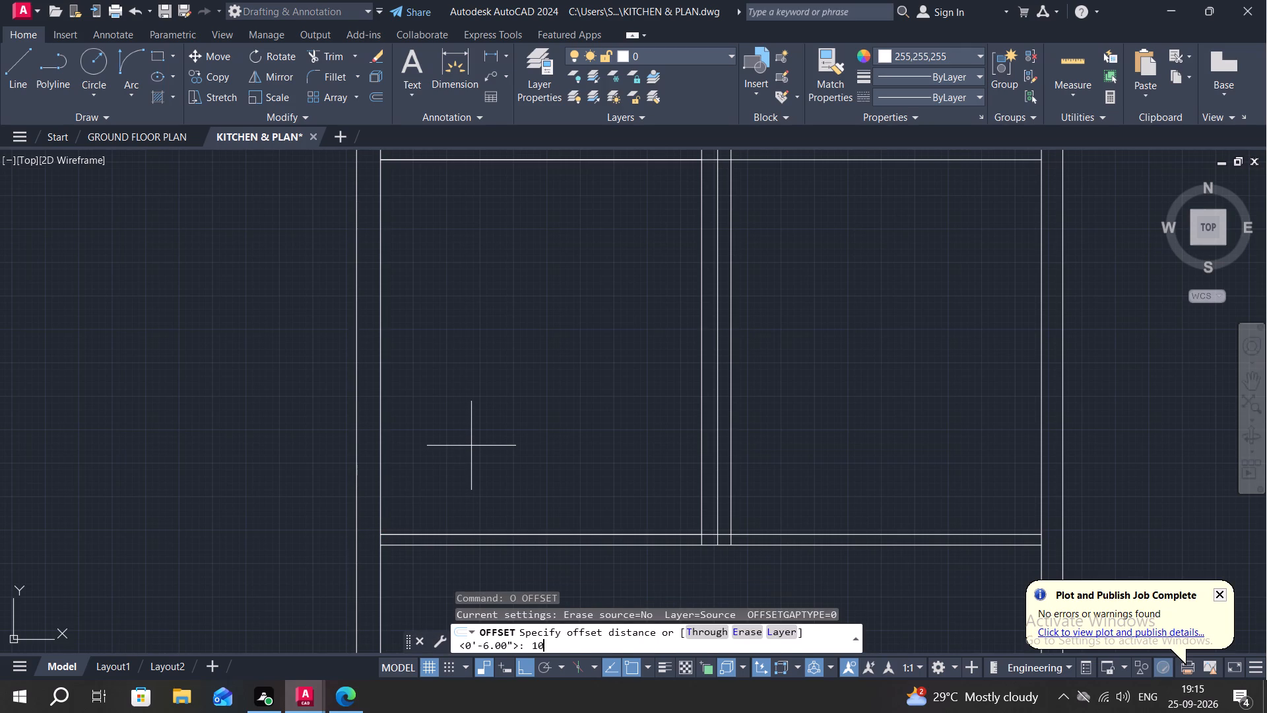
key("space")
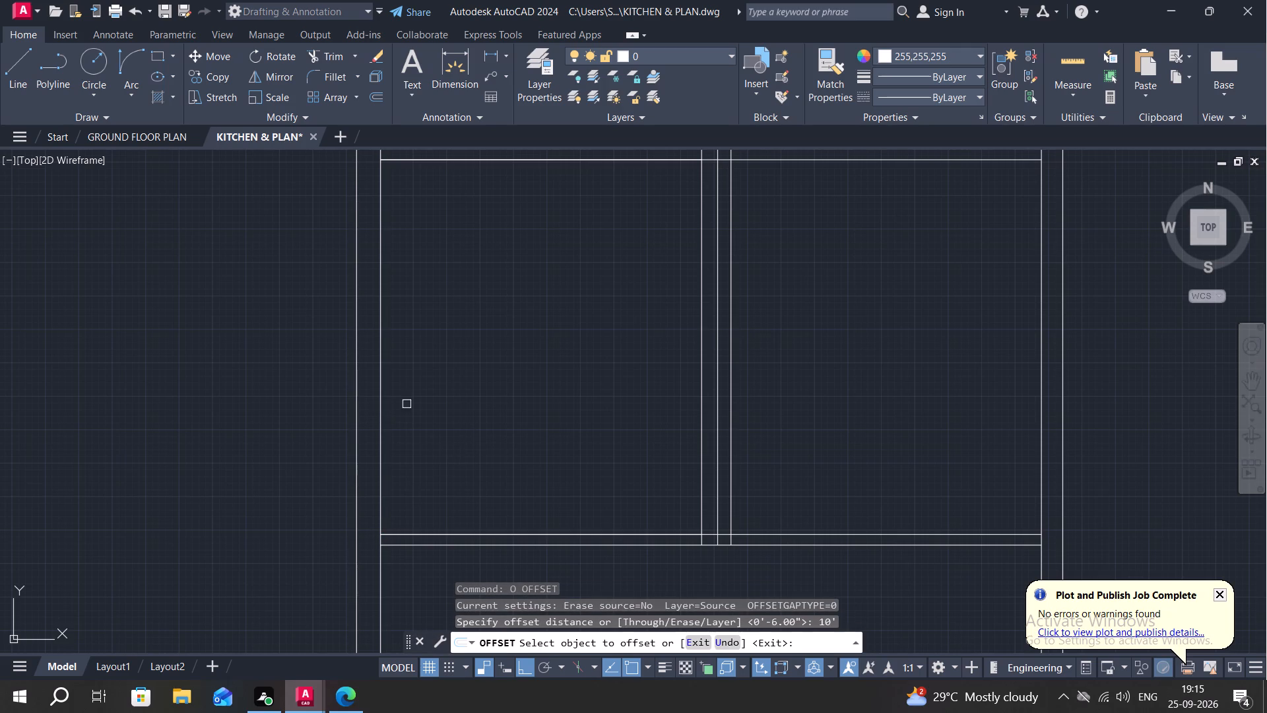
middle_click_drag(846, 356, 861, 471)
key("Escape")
Trim the left outer wall's inner line between the two lines of each horizontal partition above and below the large middle room.
type("TR")
key("space")
scroll(399, 289, "up", 3)
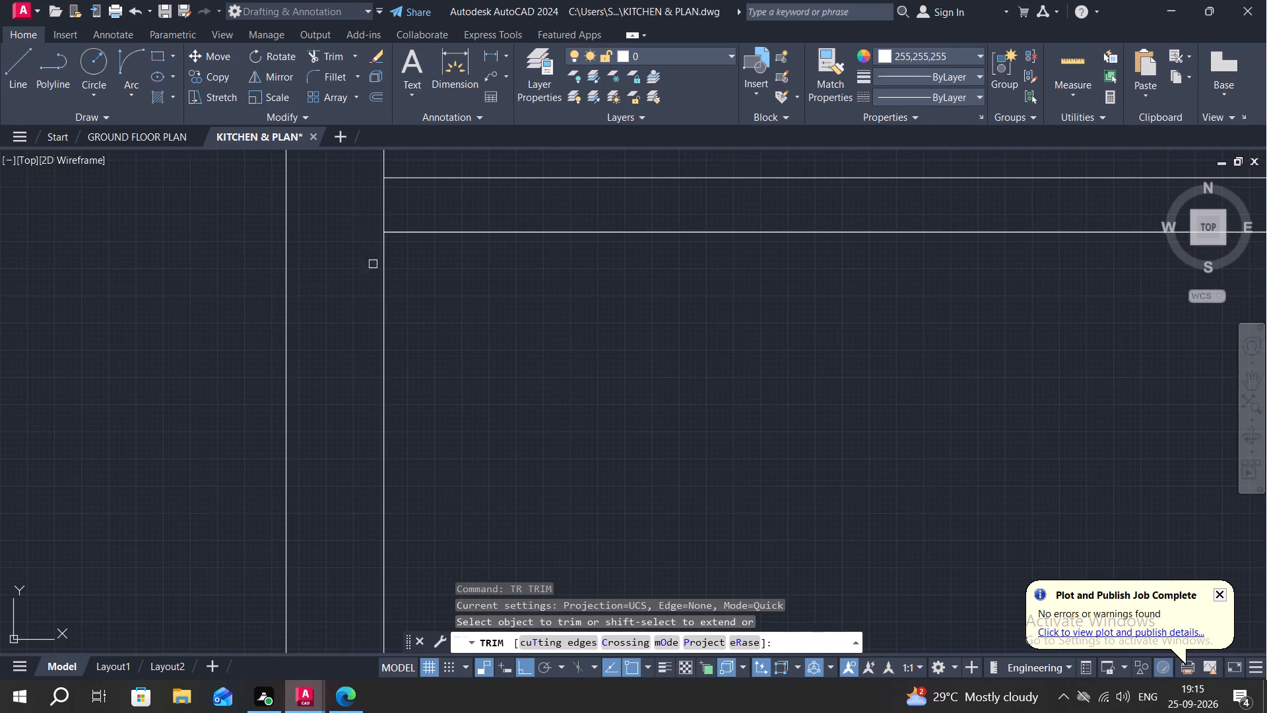
left_click(385, 203)
scroll(633, 432, "down", 6)
middle_click_drag(658, 426, 640, 390)
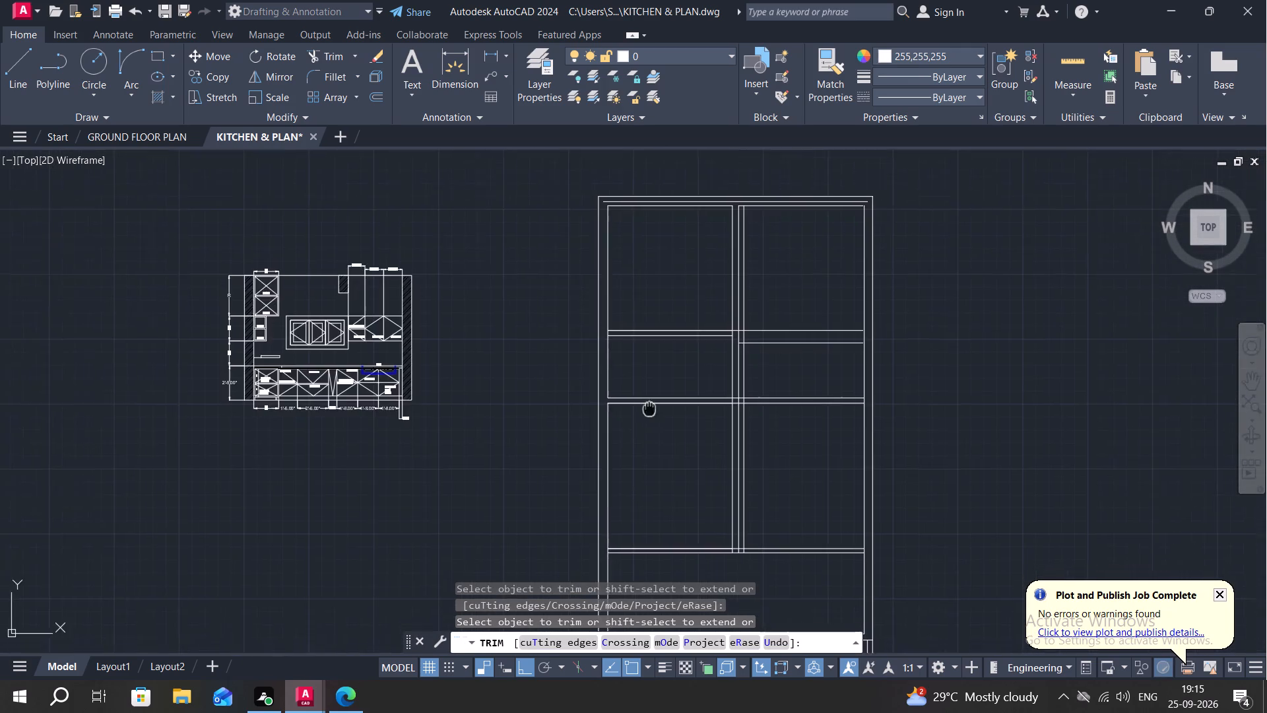
middle_click_drag(640, 390, 596, 201)
scroll(552, 322, "up", 4)
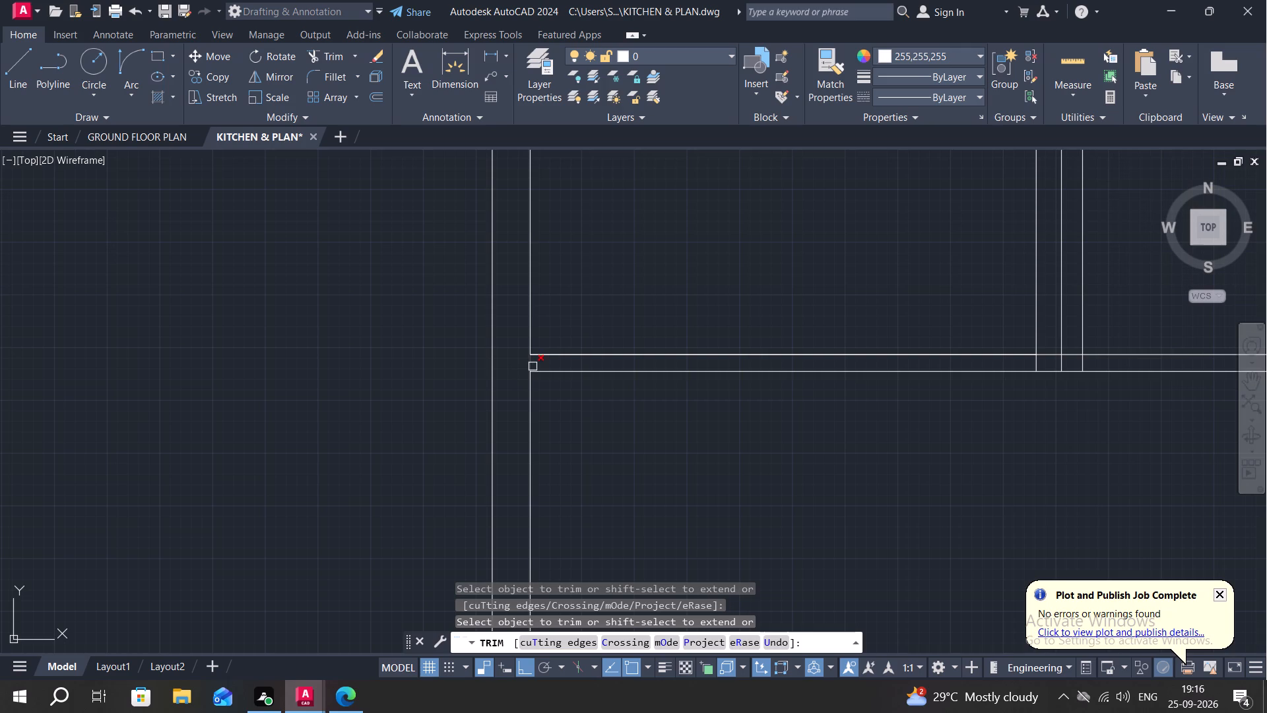
left_click(533, 366)
scroll(542, 356, "up", 5)
left_click(530, 345)
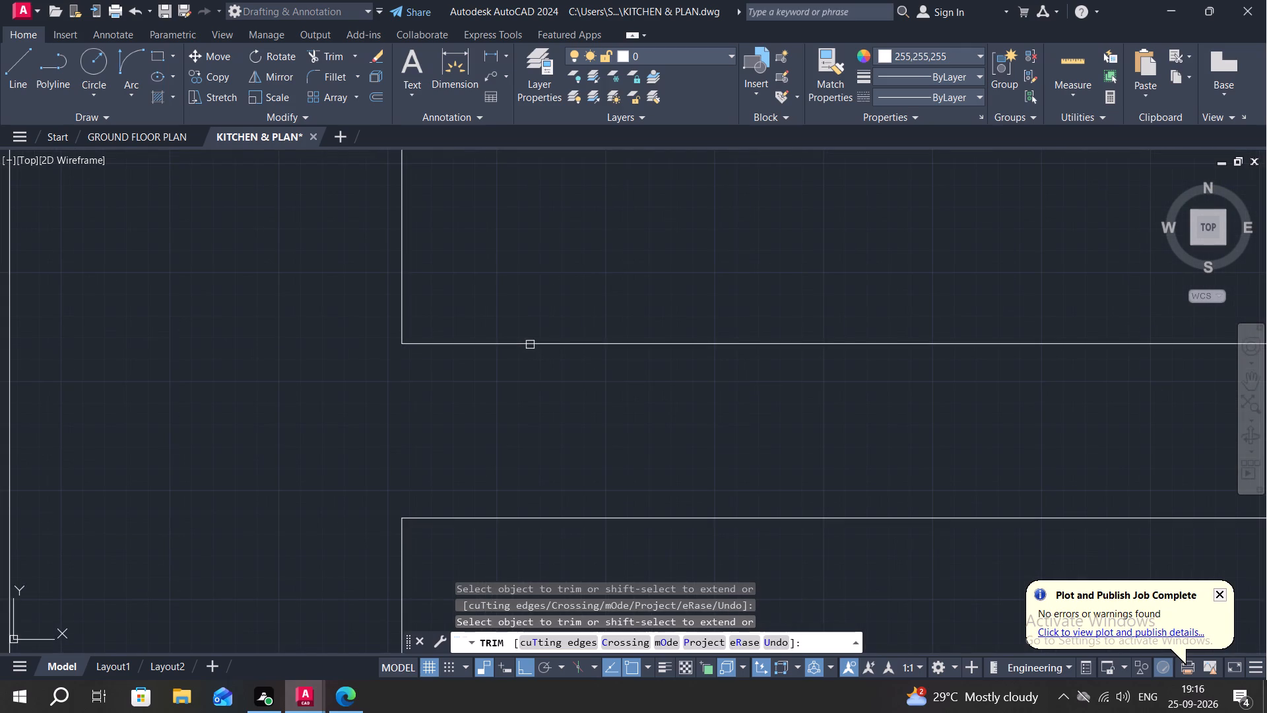
scroll(577, 390, "down", 6)
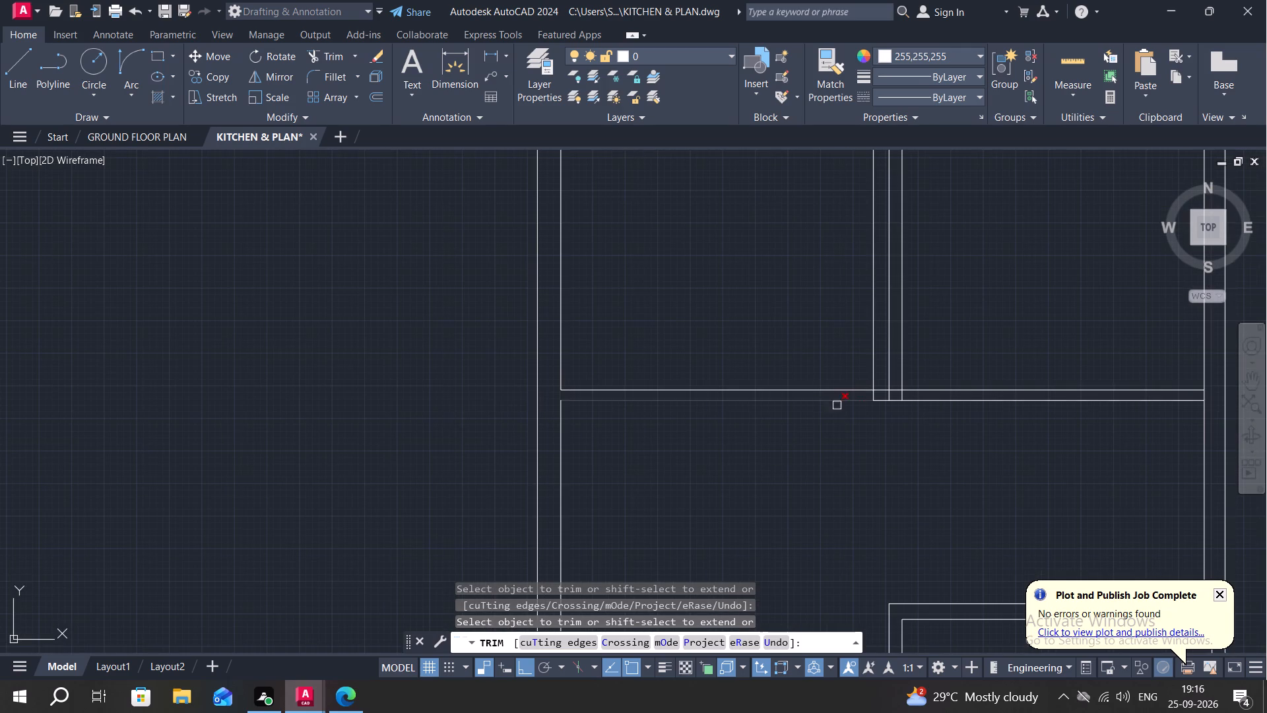
Trim the right outer wall's inner line between the two lines of each of the middle room's upper and lower partitions.
middle_click_drag(887, 442, 741, 512)
middle_click_drag(800, 397, 801, 397)
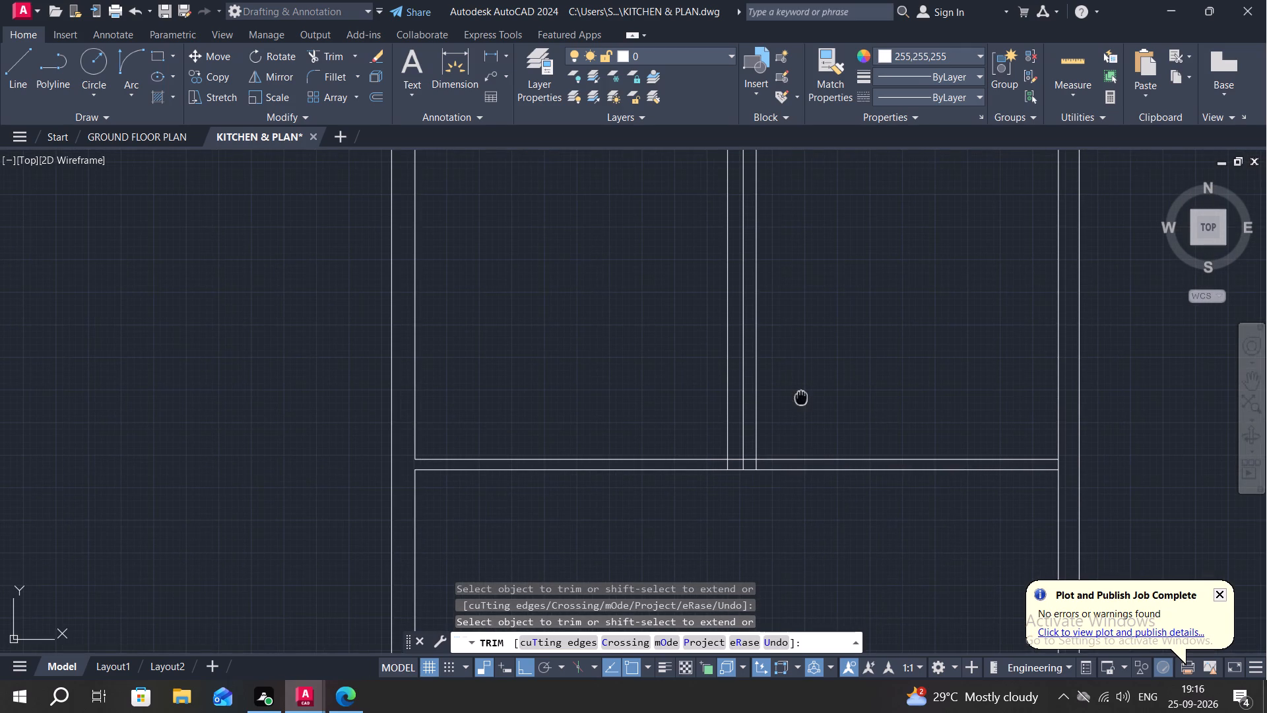
middle_click_drag(801, 397, 880, 505)
middle_click_drag(938, 386, 920, 518)
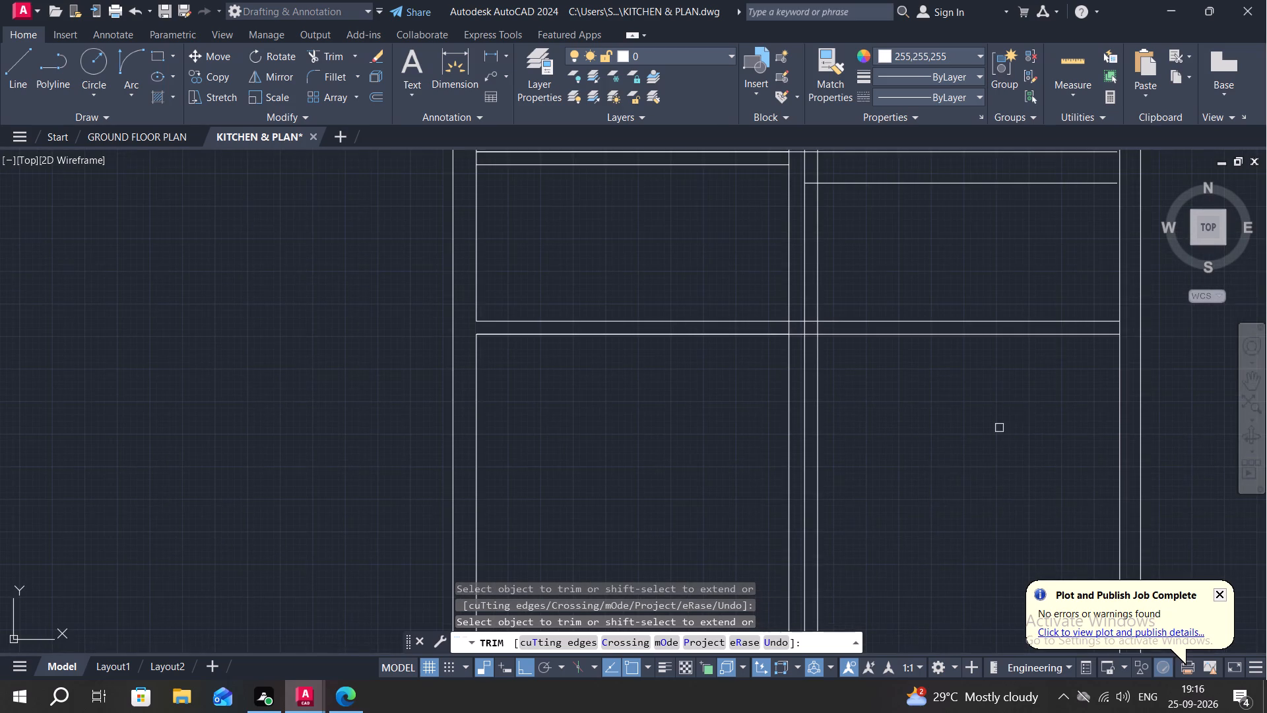
scroll(1058, 364, "up", 2)
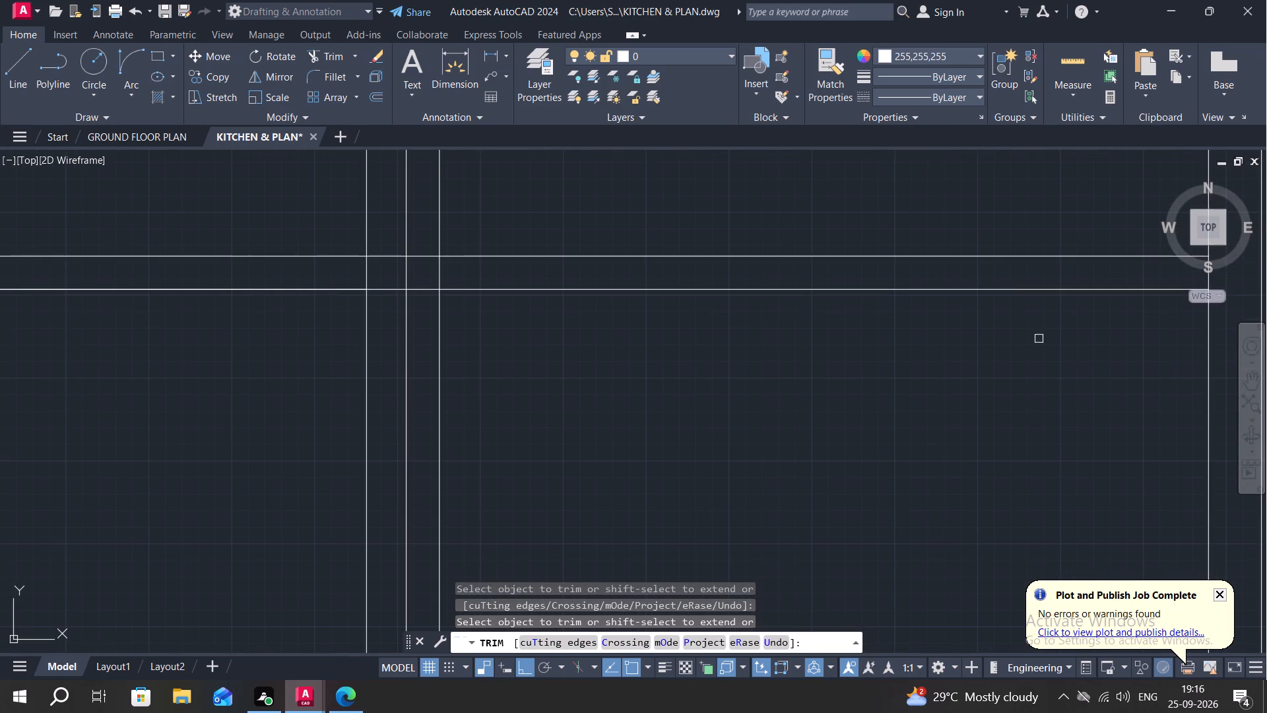
middle_click_drag(1039, 339, 944, 405)
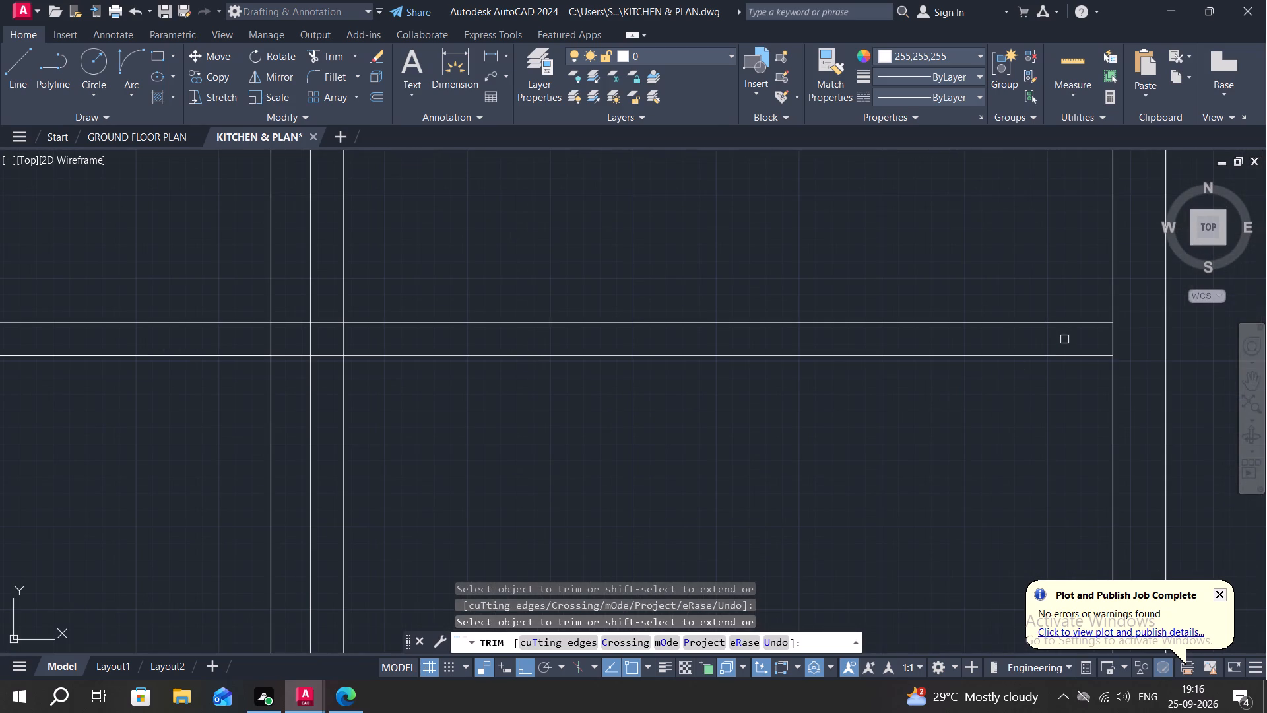
left_click(1113, 338)
scroll(1002, 445, "down", 1)
middle_click_drag(975, 458, 940, 283)
middle_click_drag(967, 415, 911, 294)
scroll(908, 289, "down", 2)
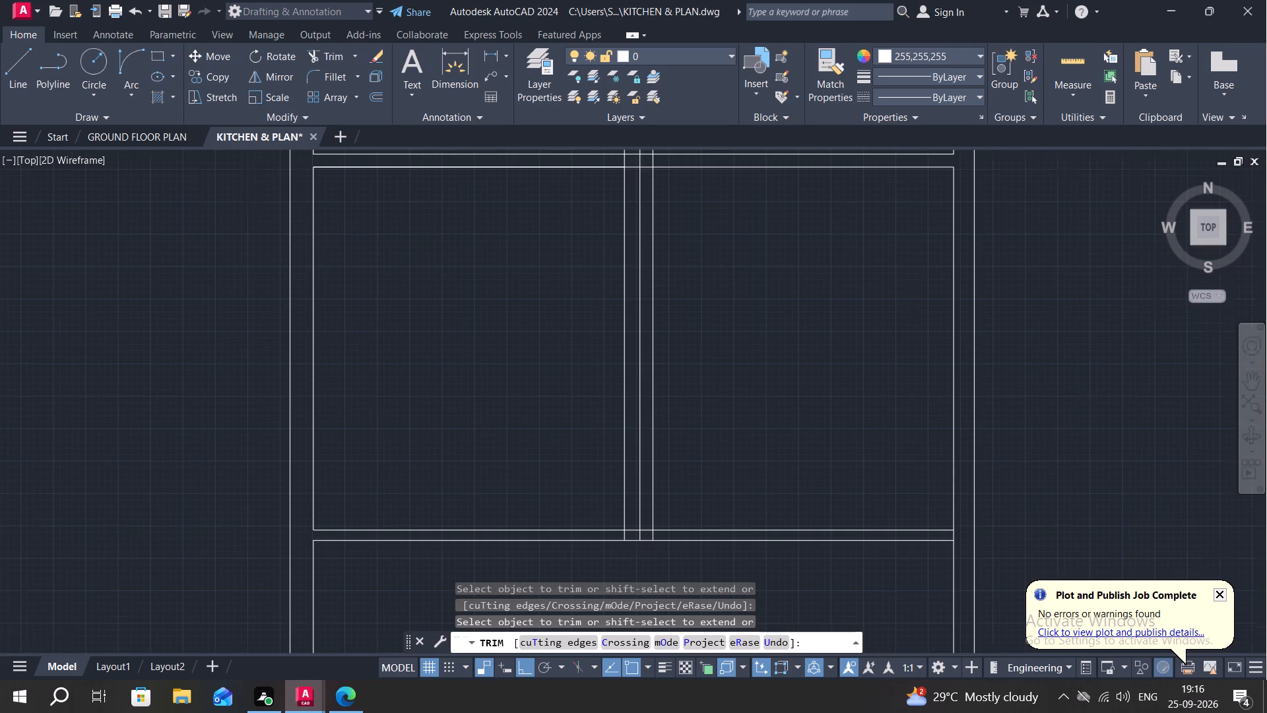
scroll(938, 456, "up", 3)
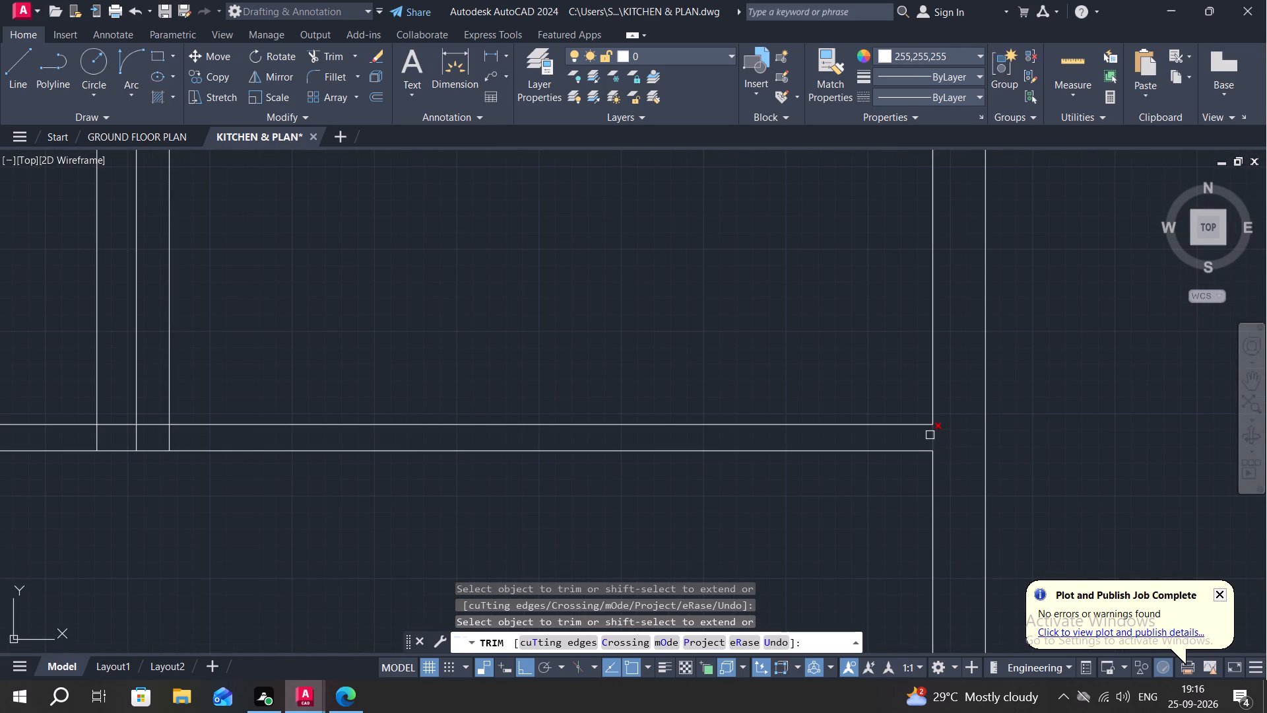
left_click(930, 434)
Trim the three vertical partition lines inside the middle room and their stubs between the lines of its lower partition.
middle_click_drag(736, 357, 901, 393)
scroll(328, 394, "down", 1)
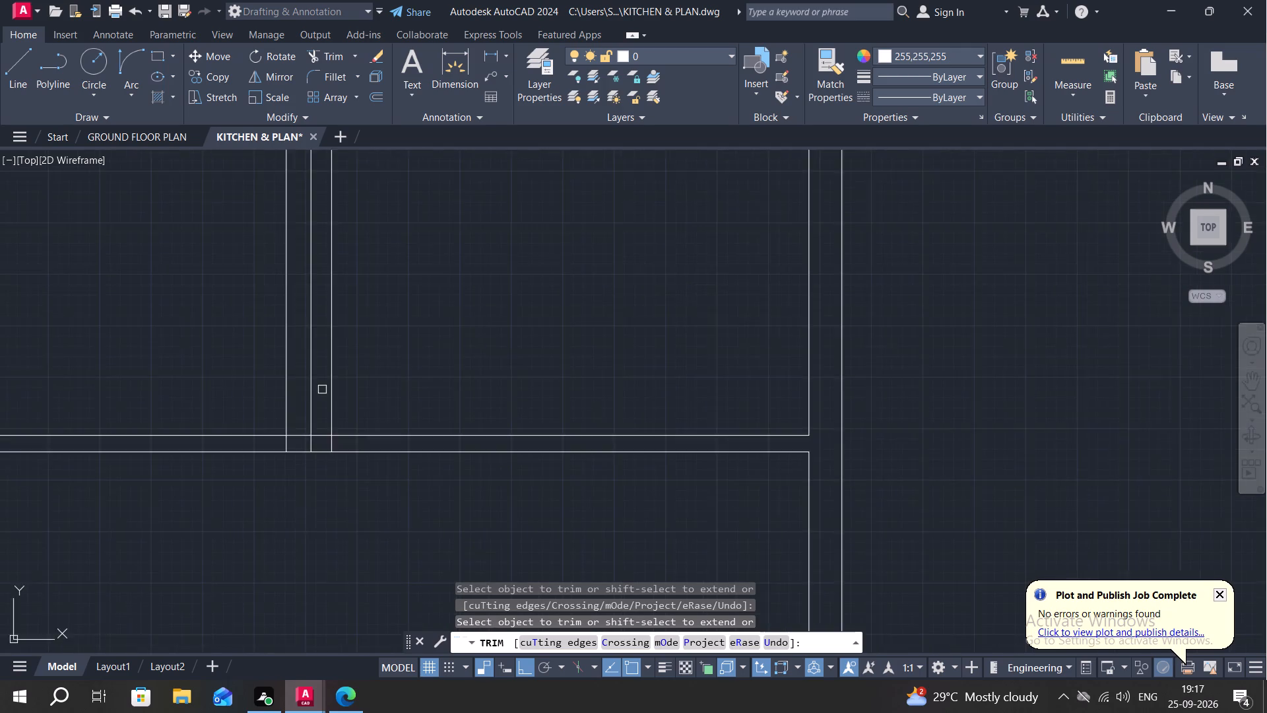
scroll(322, 388, "down", 2)
middle_click_drag(390, 335, 532, 401)
left_click_drag(422, 388, 507, 405)
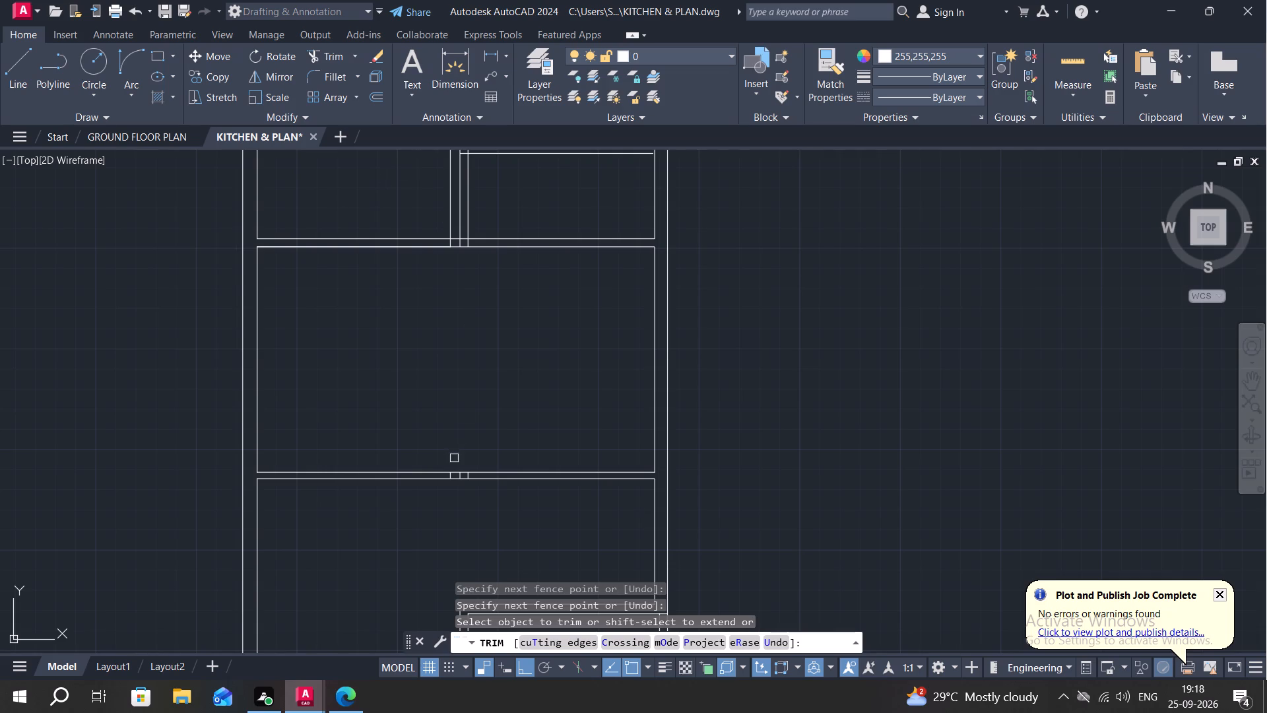
scroll(452, 479, "up", 3)
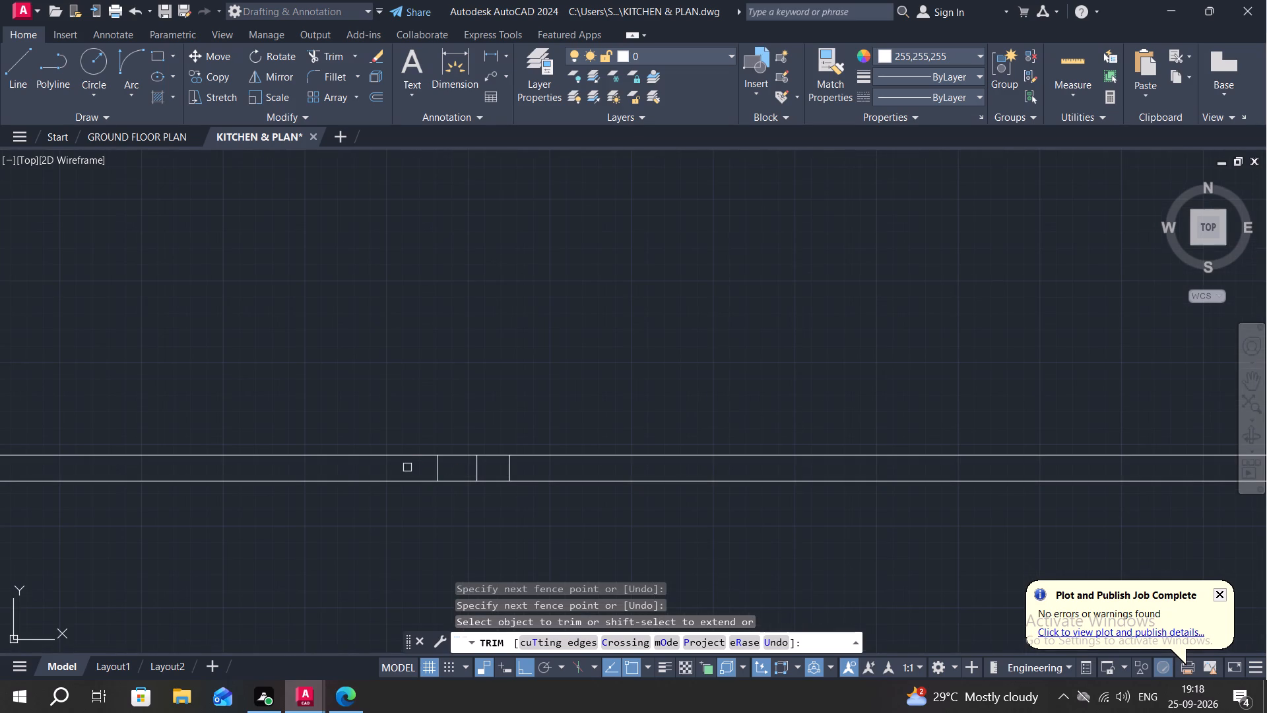
scroll(407, 467, "up", 2)
left_click(406, 463)
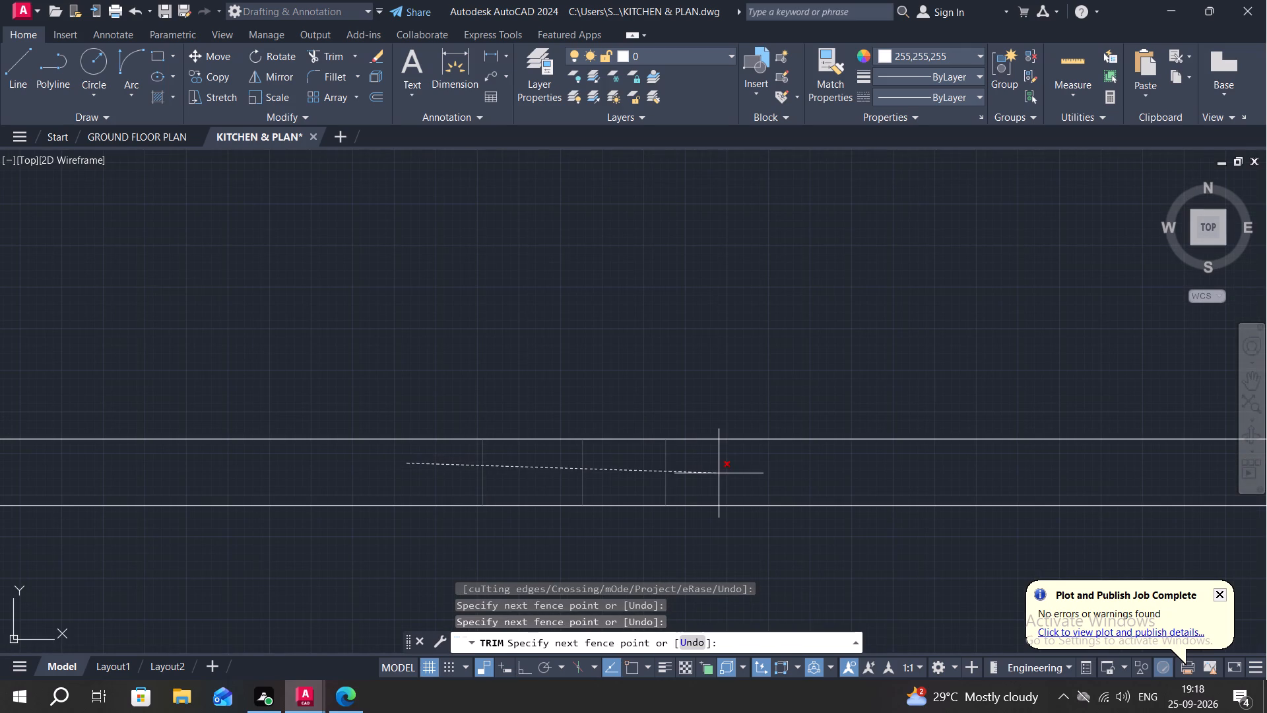
left_click(719, 473)
key("Escape")
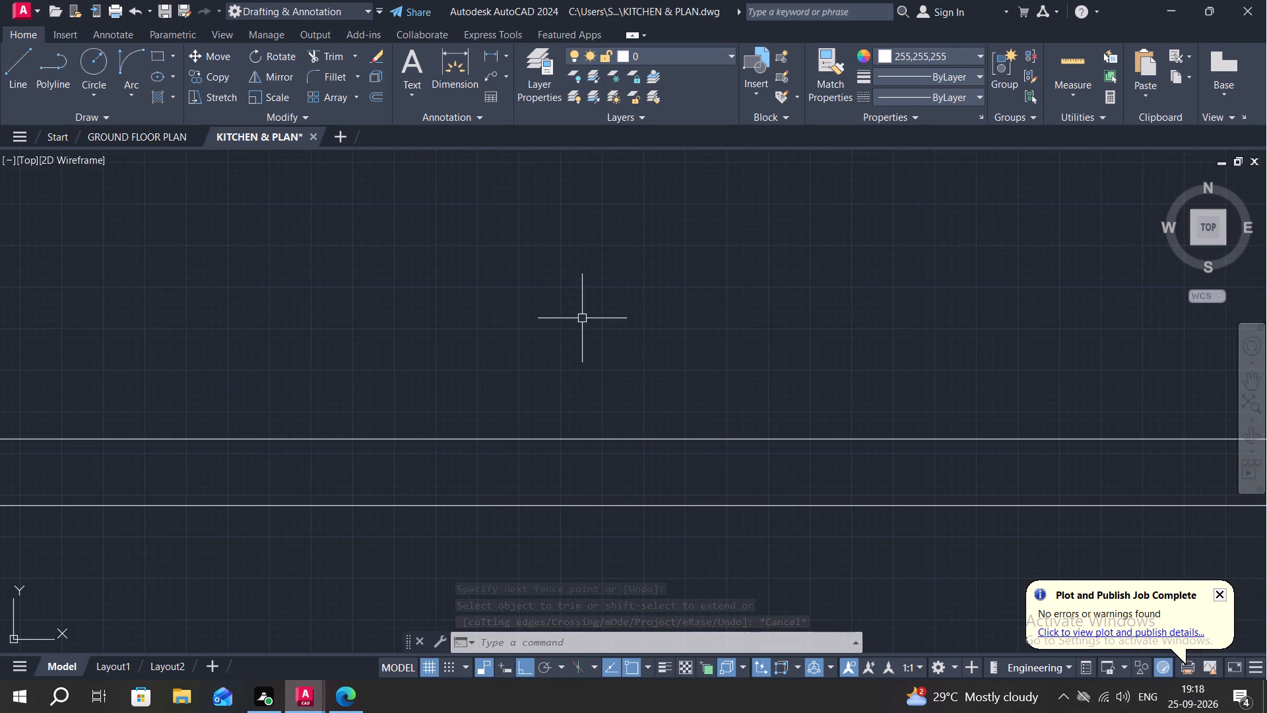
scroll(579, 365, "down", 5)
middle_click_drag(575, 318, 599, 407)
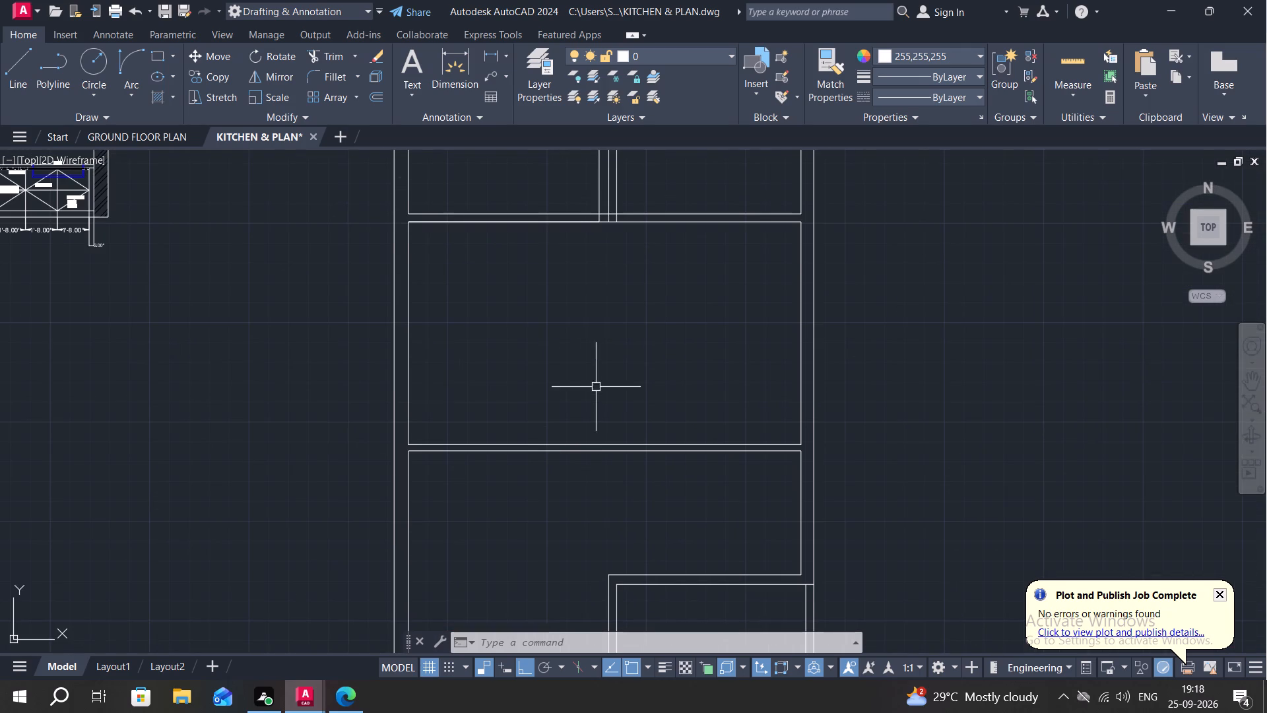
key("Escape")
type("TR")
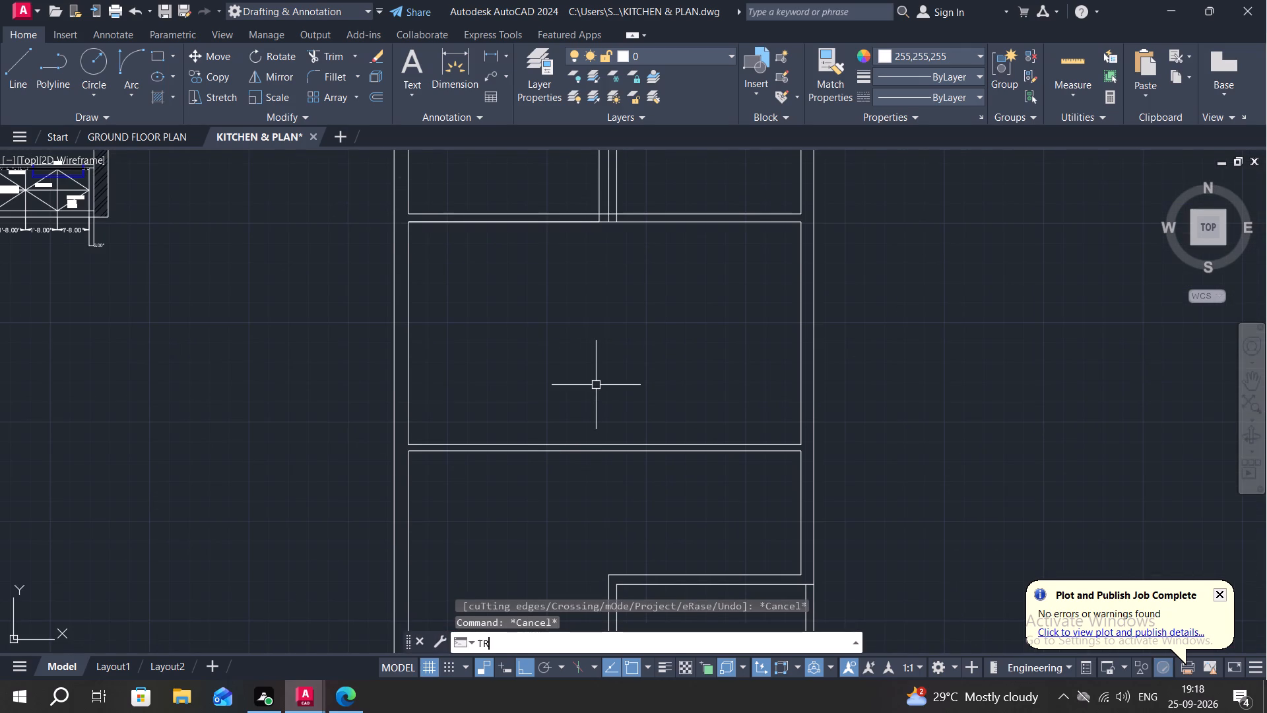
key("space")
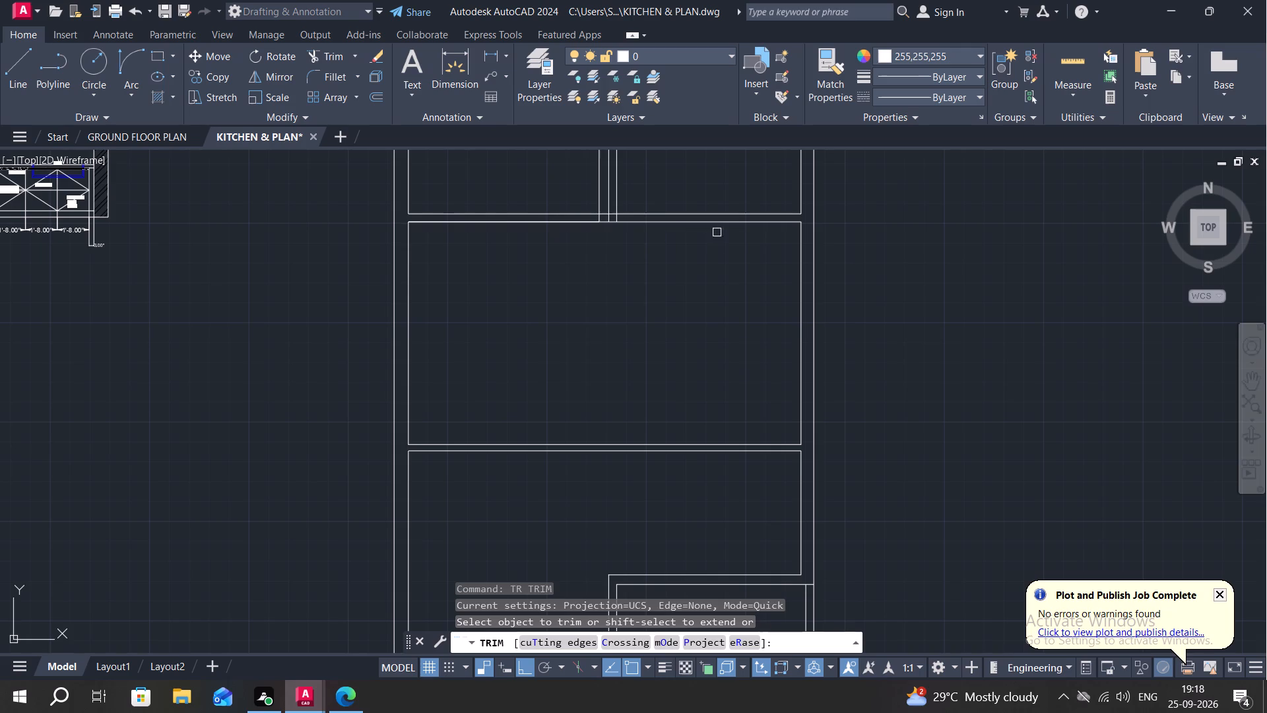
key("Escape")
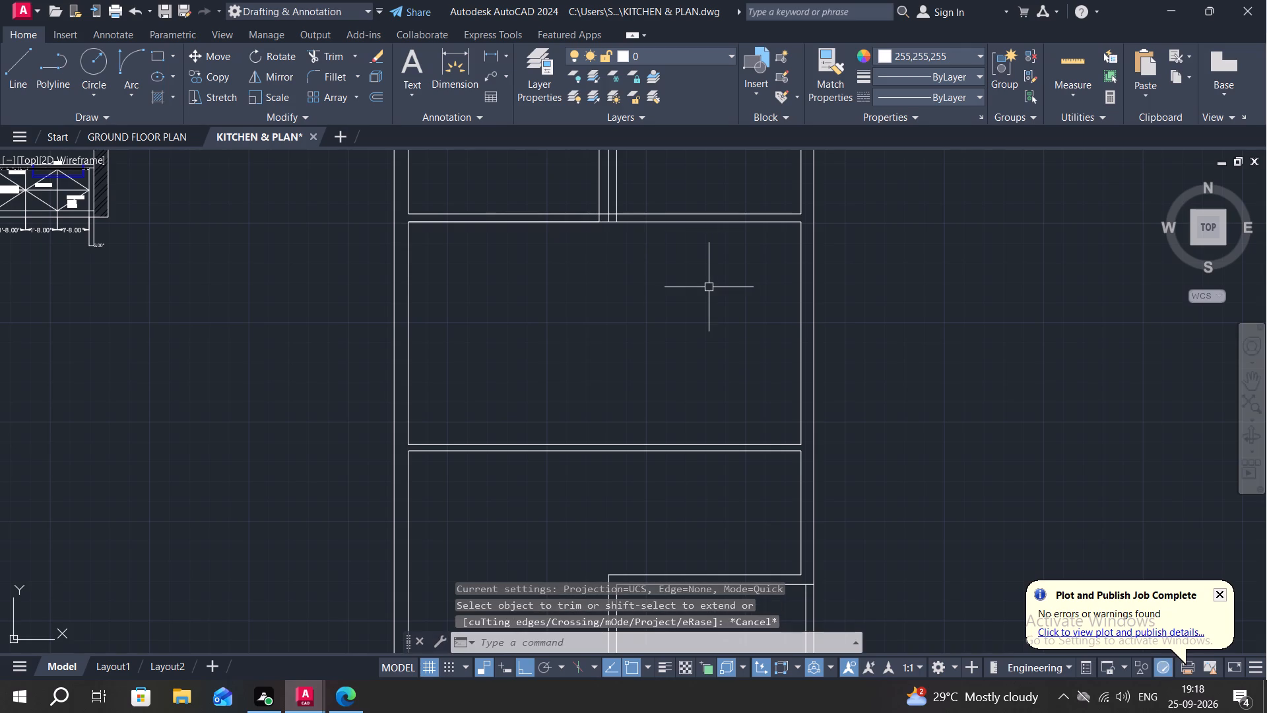
Offset the middle room's right and left inner wall lines 10' inward to form a vertical partition.
key("o")
key("space")
type("10'")
key("space")
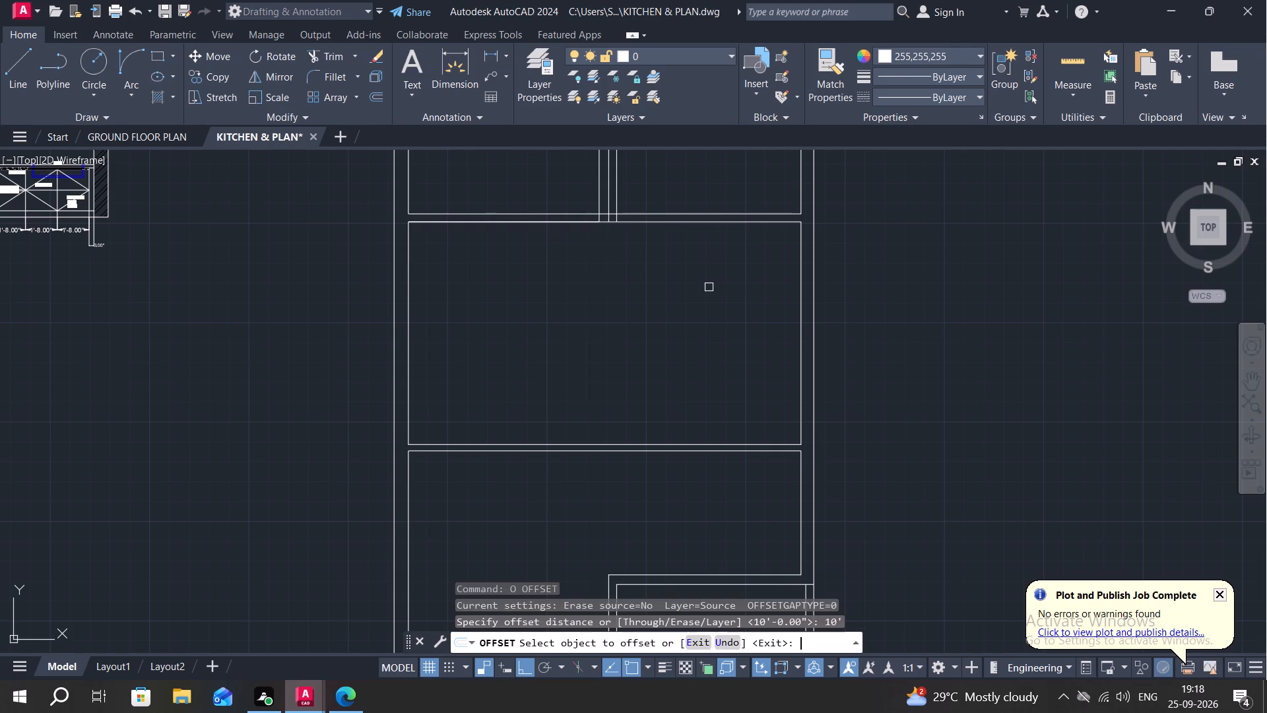
left_click(801, 319)
left_click(655, 339)
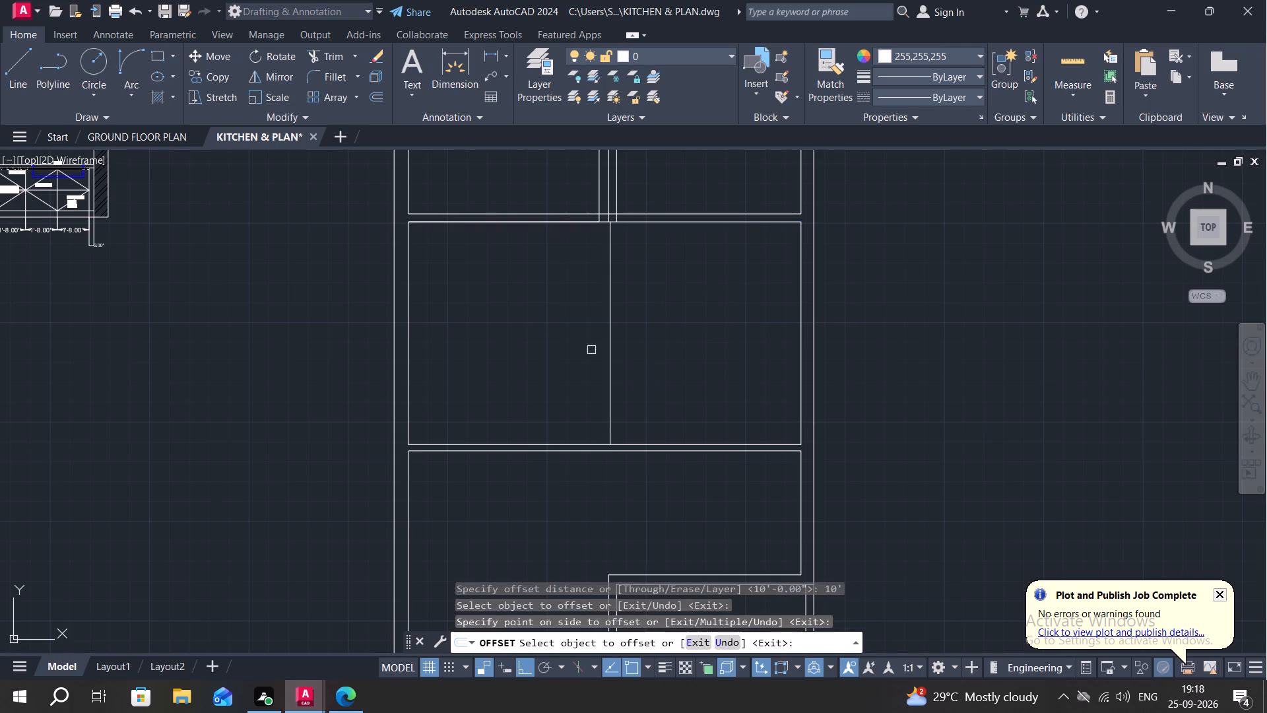
left_click(410, 349)
left_click(550, 346)
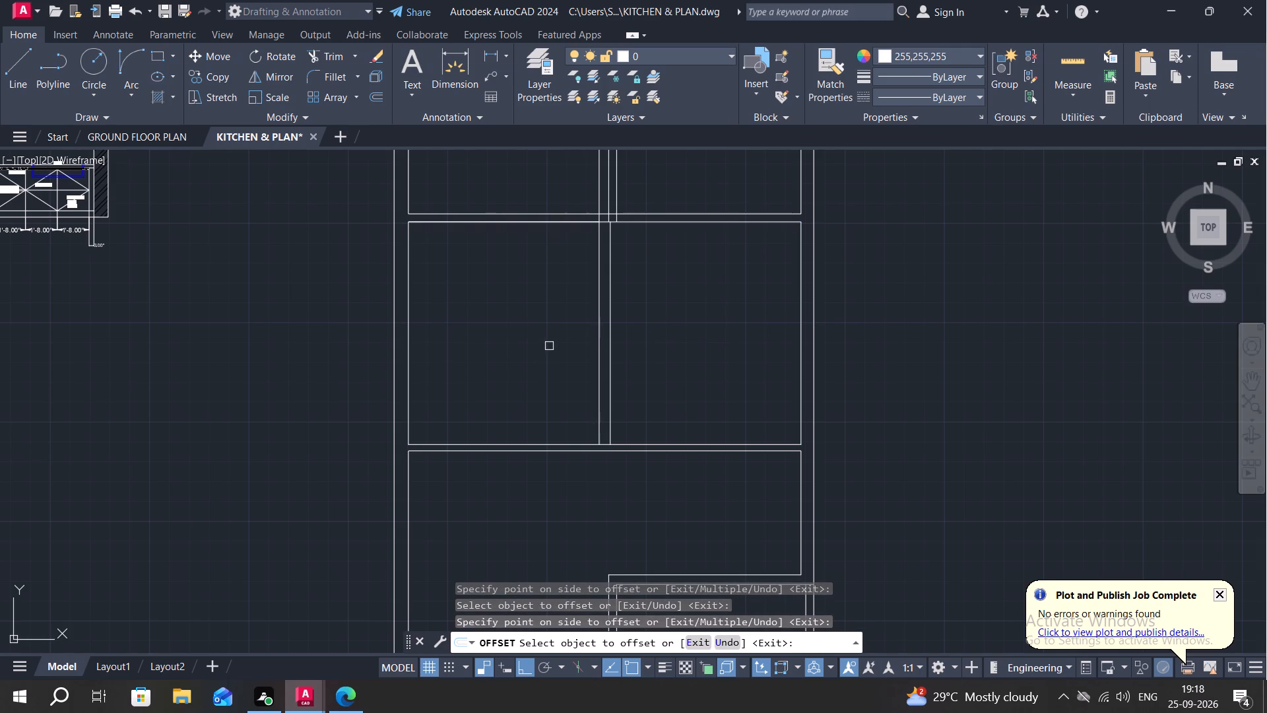
key("Escape")
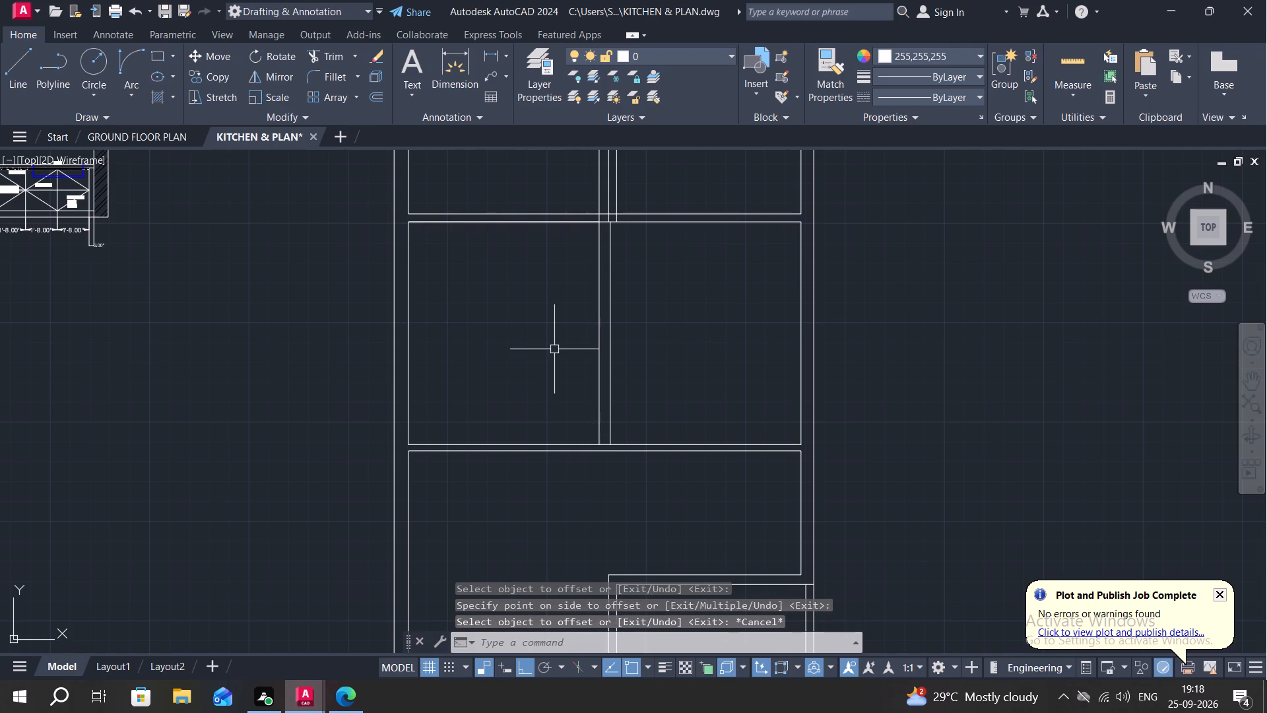
Trim away the rightmost vertical partition line, both between the middle room's upper partition lines and in the space above.
type("TR")
key("space")
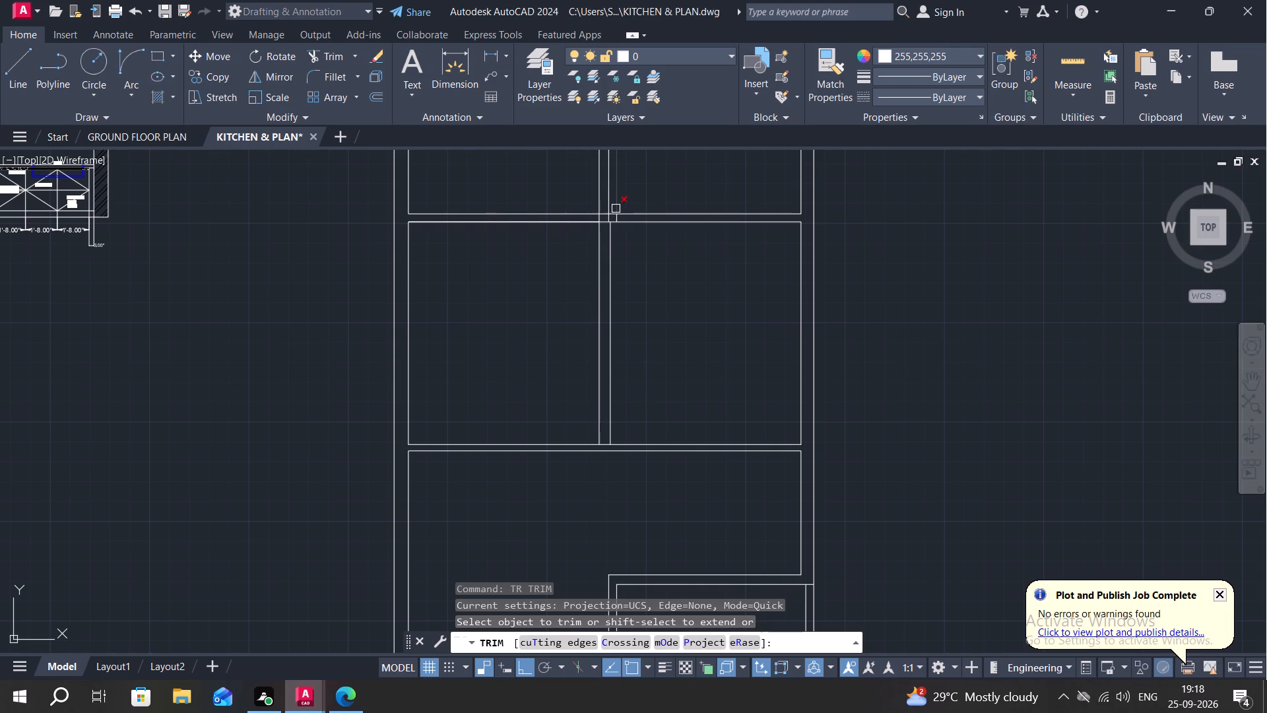
scroll(616, 208, "up", 2)
middle_click_drag(617, 207, 624, 314)
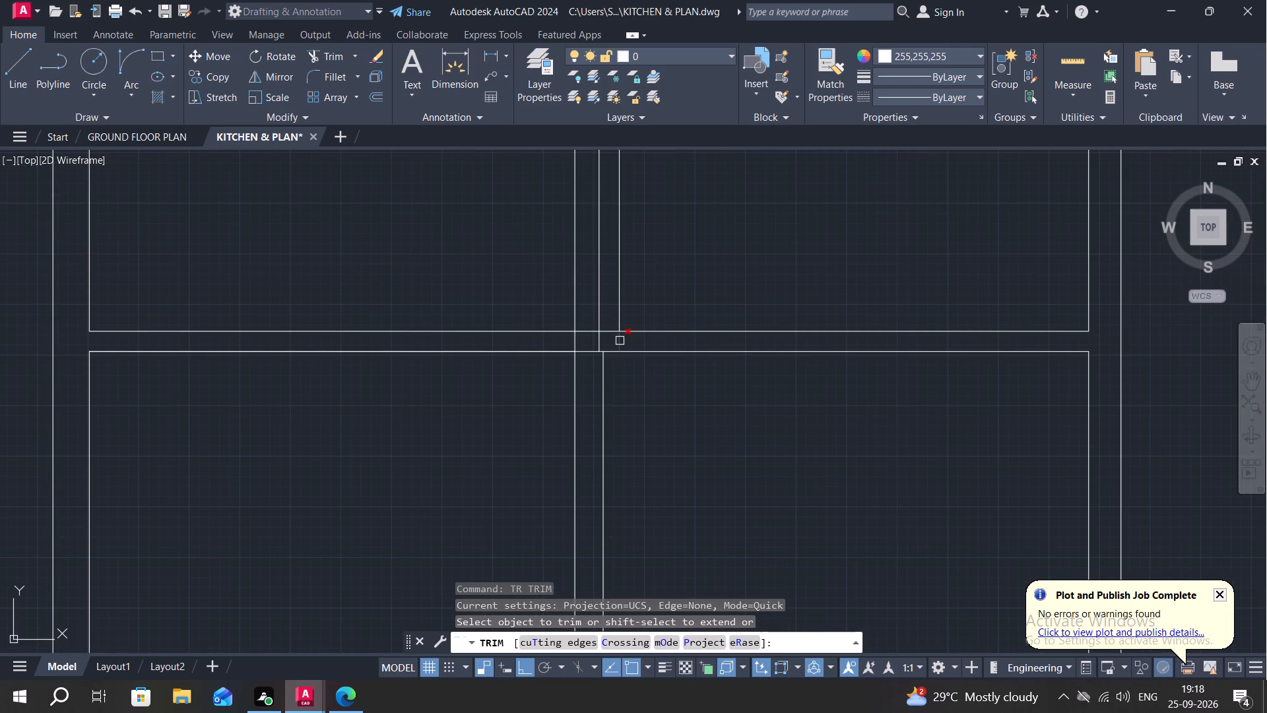
left_click(620, 341)
left_click(619, 304)
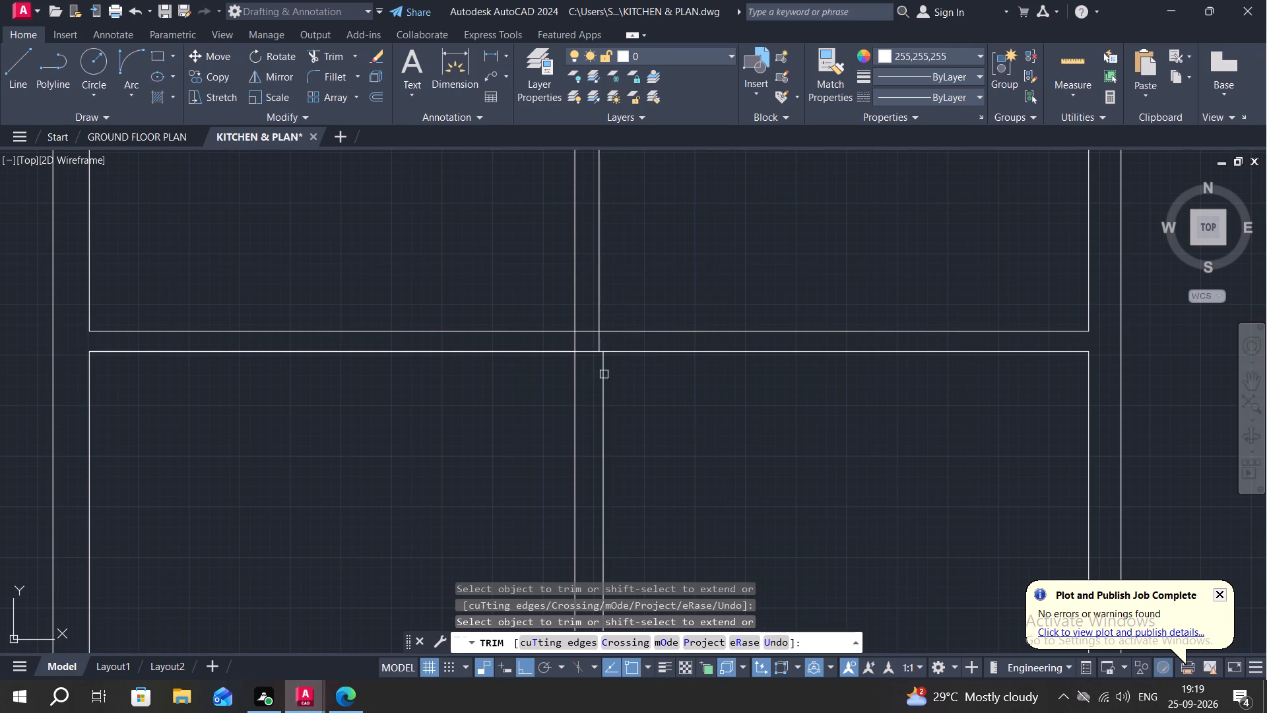
Trim away the lower horizontal line in the right-hand space above the middle room's upper partition.
scroll(626, 385, "down", 1)
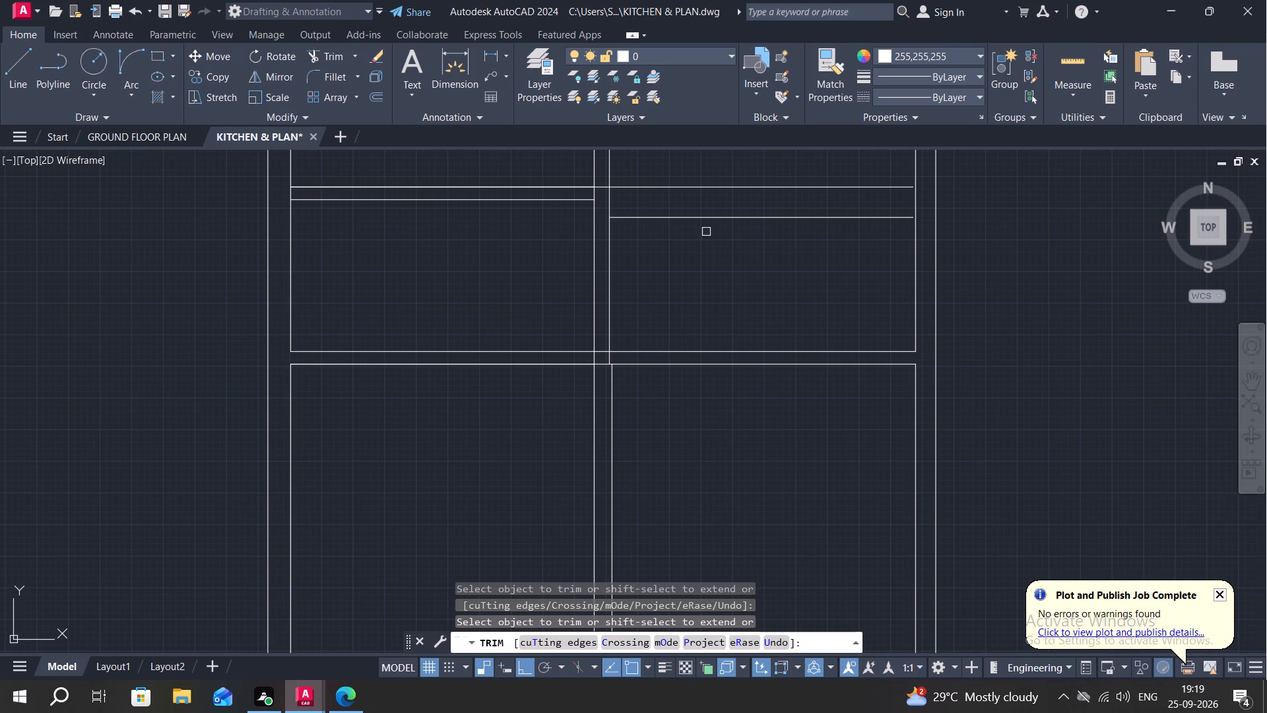
left_click(709, 221)
key("Escape")
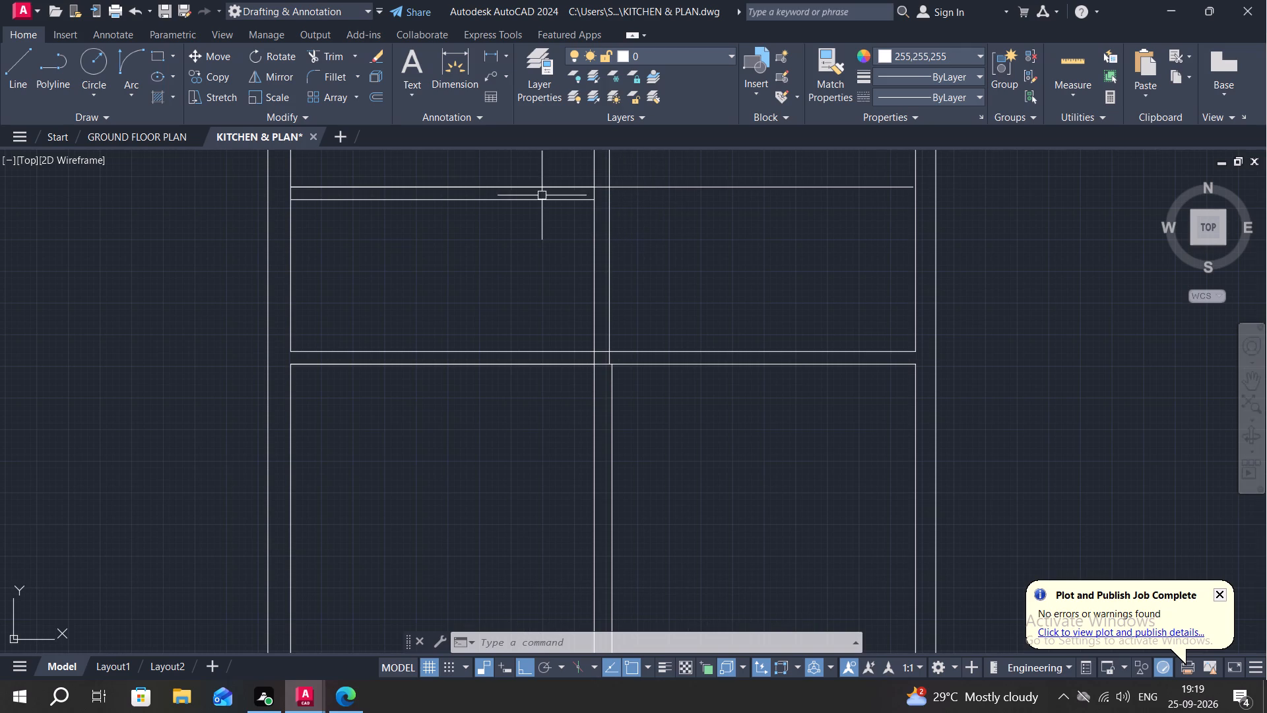
scroll(674, 387, "down", 1)
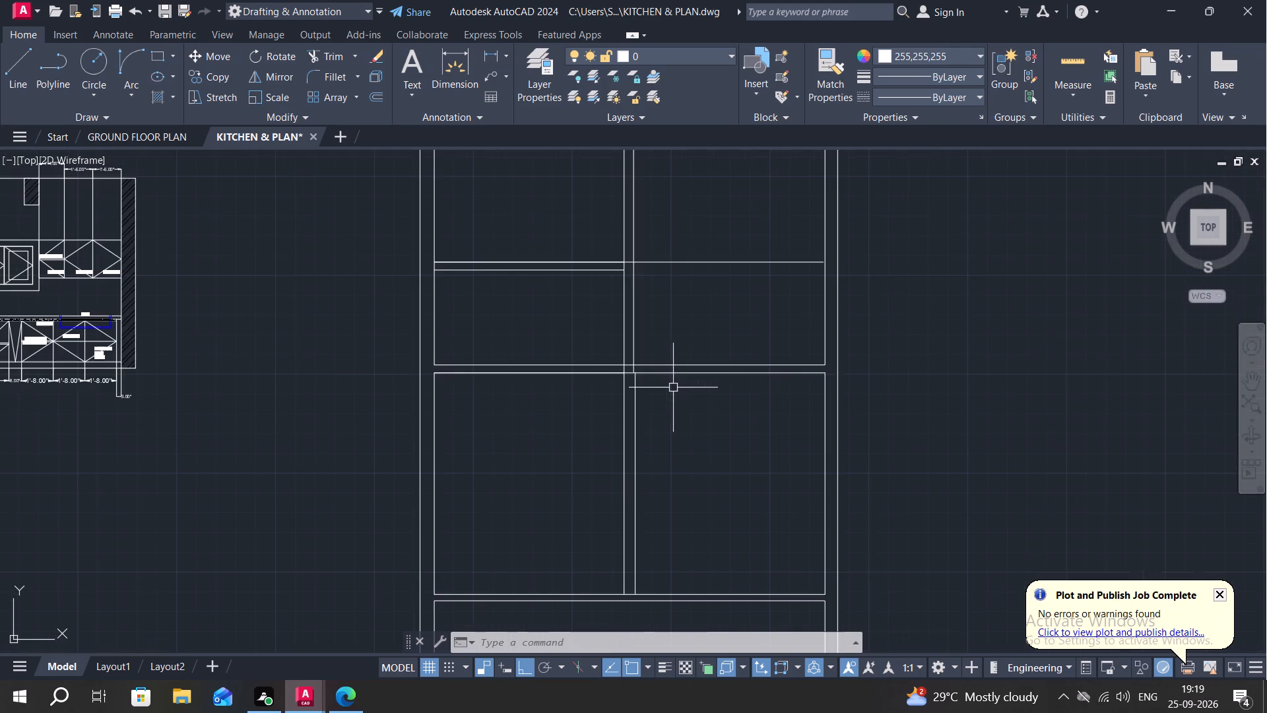
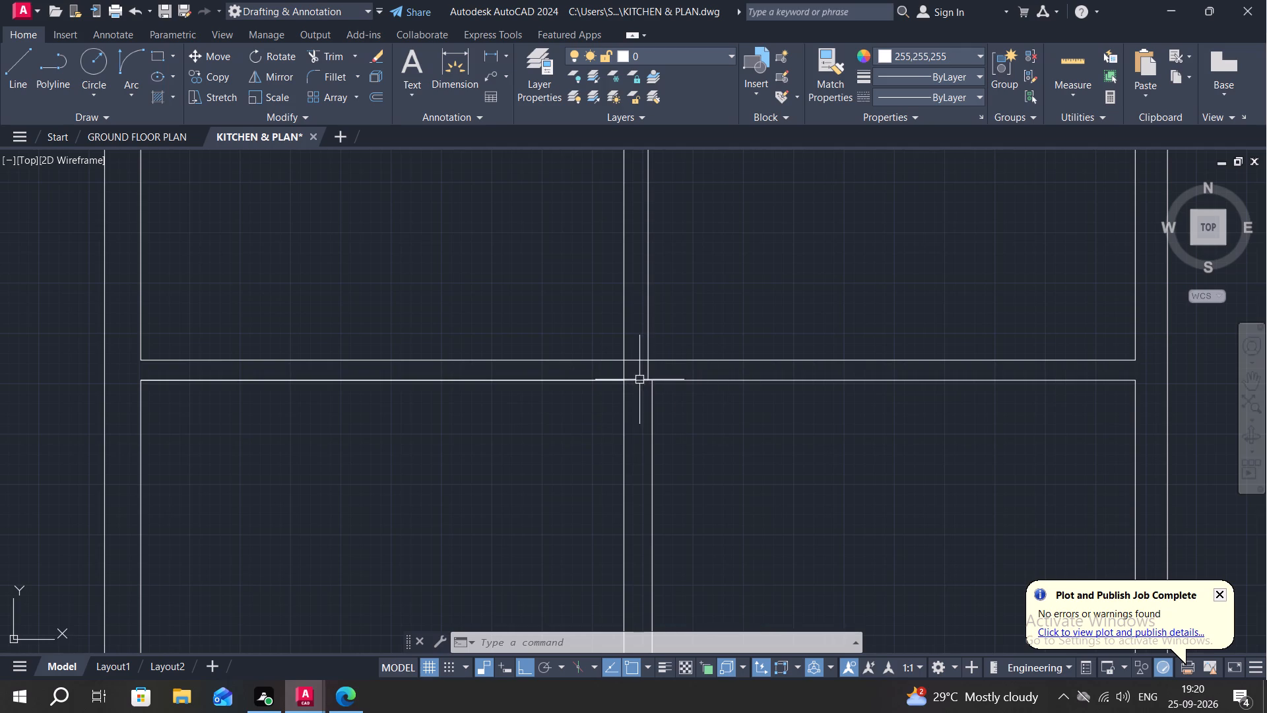
Extend the lower line of the upper horizontal partition across the vertical partition to the right inner wall line.
middle_click_drag(639, 380, 661, 413)
scroll(125, 339, "down", 1)
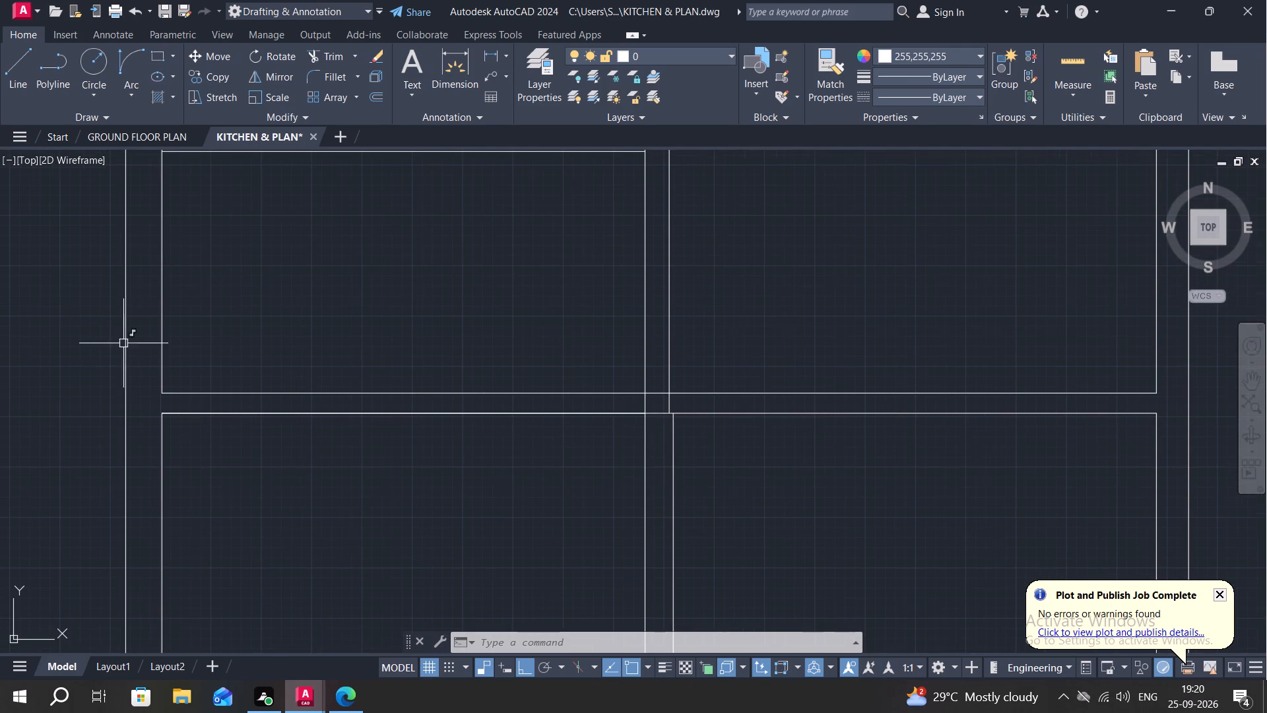
scroll(265, 318, "down", 1)
middle_click_drag(381, 306, 560, 521)
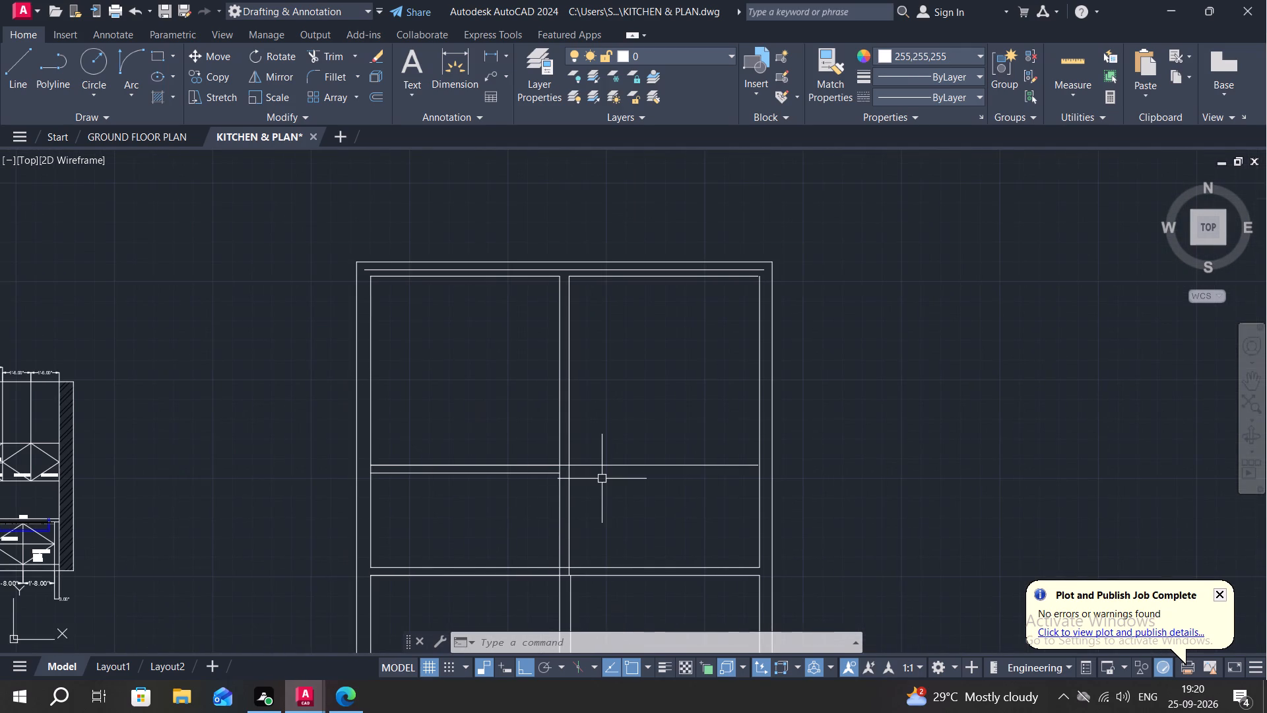
type("EX")
key("space")
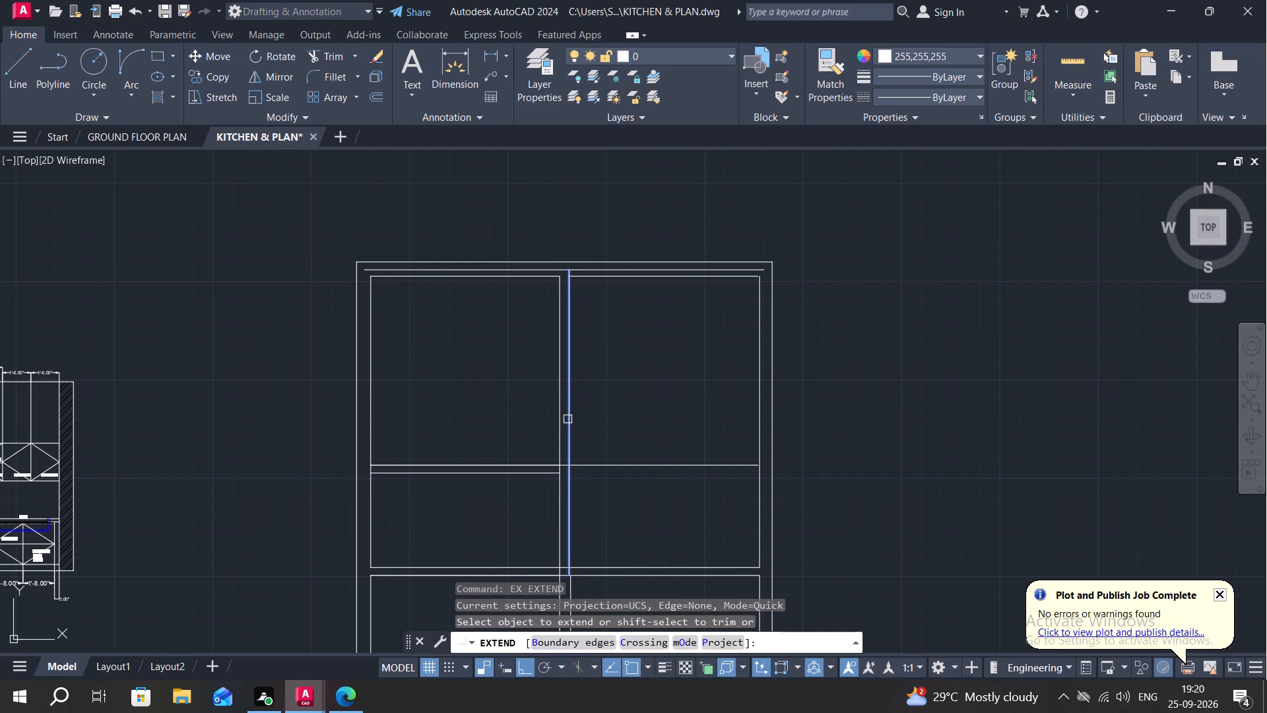
left_click(542, 472)
left_click(544, 472)
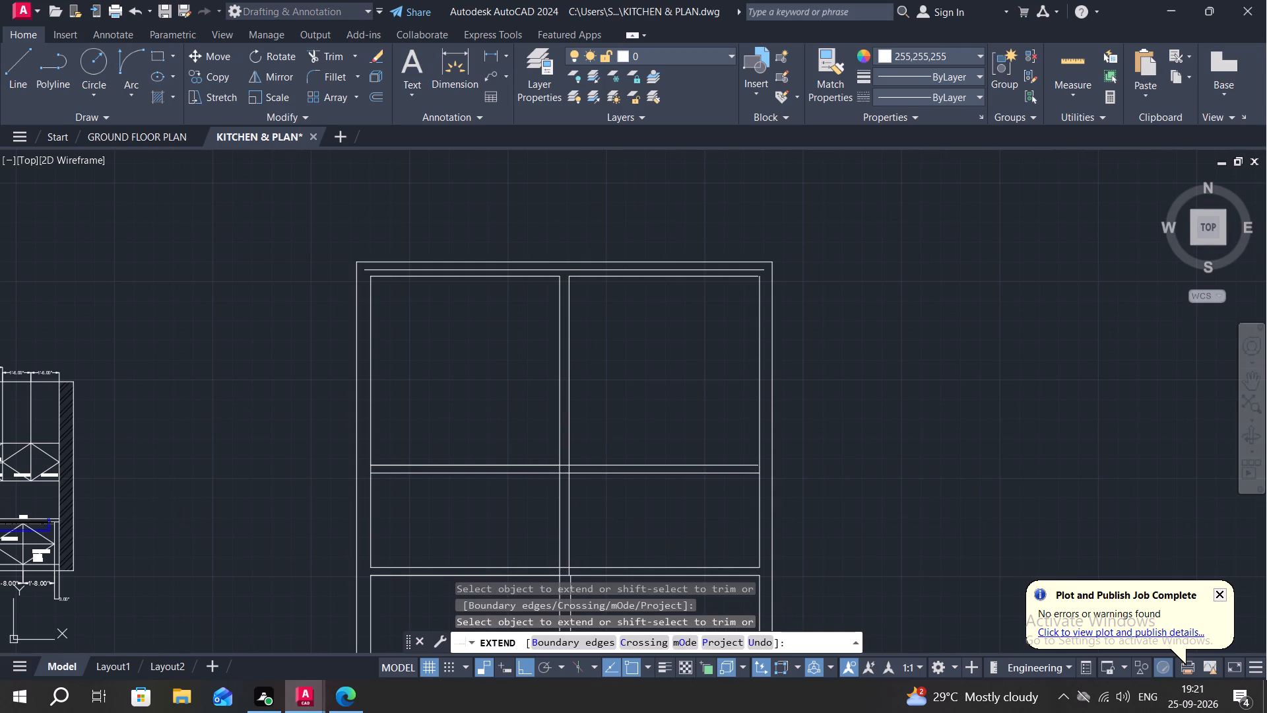
key("Escape")
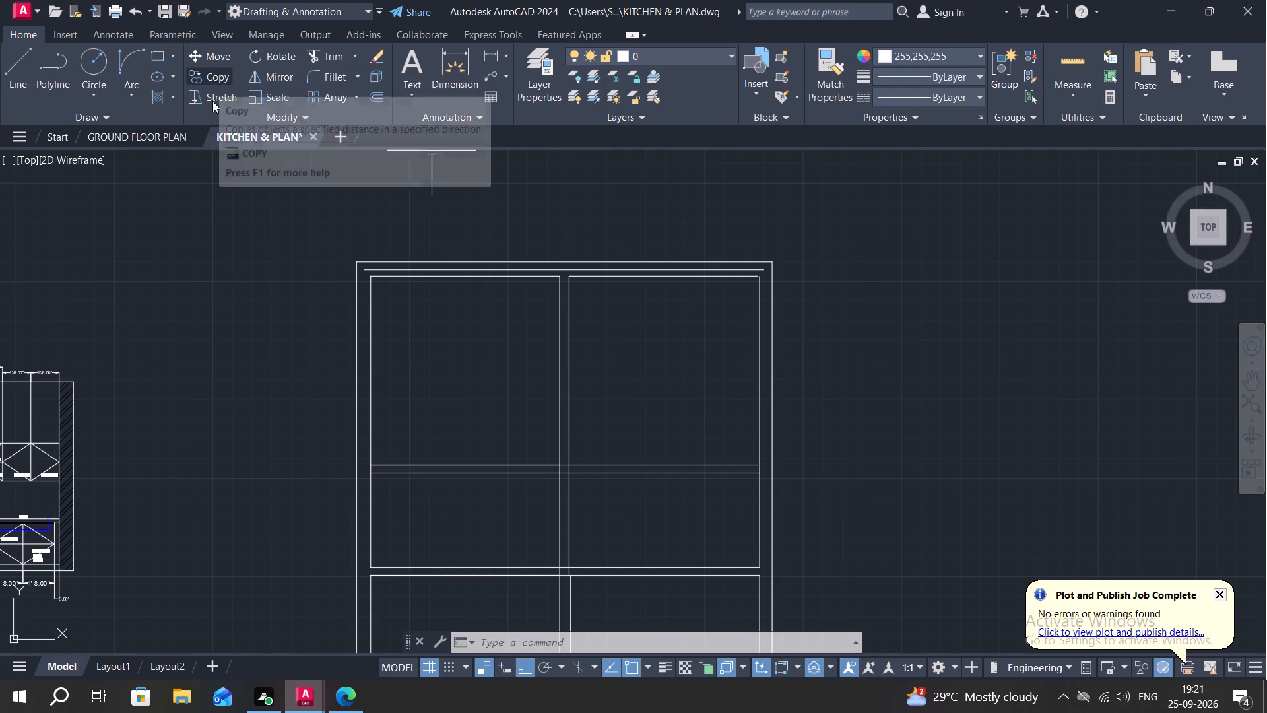
Erase the stray horizontal line between the two lines of the top outer wall.
left_click(455, 269)
key("Delete")
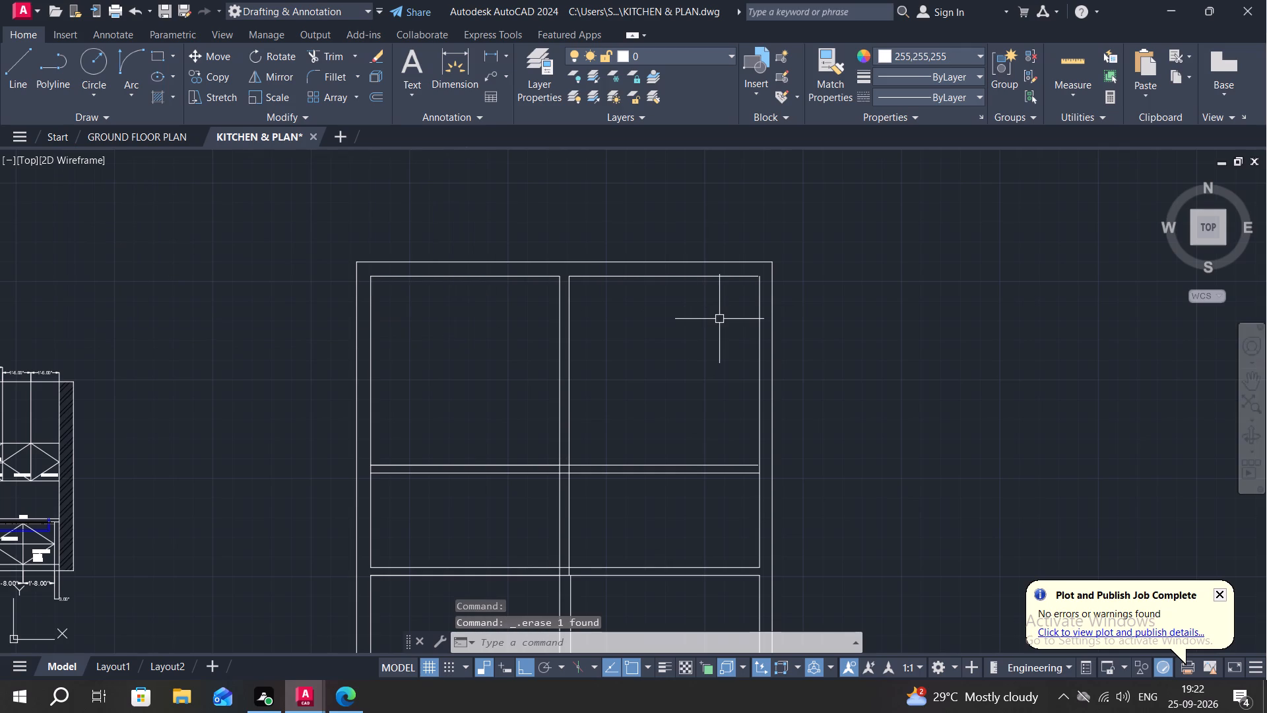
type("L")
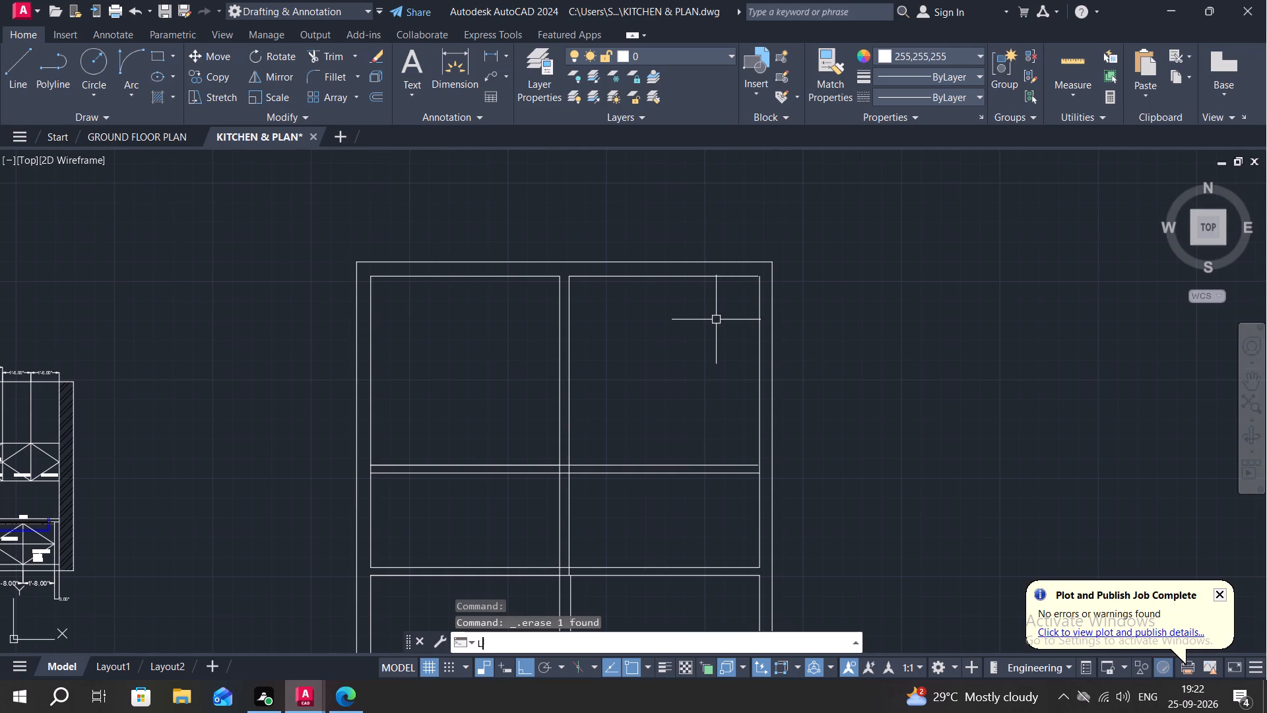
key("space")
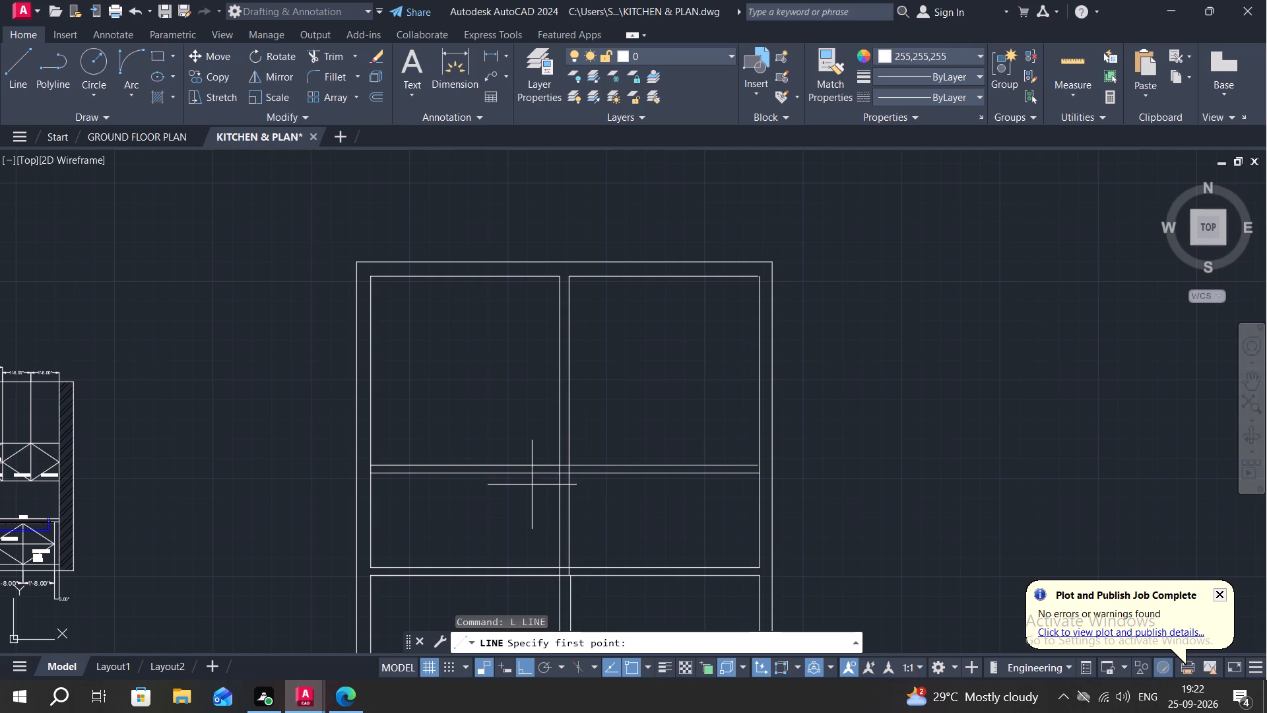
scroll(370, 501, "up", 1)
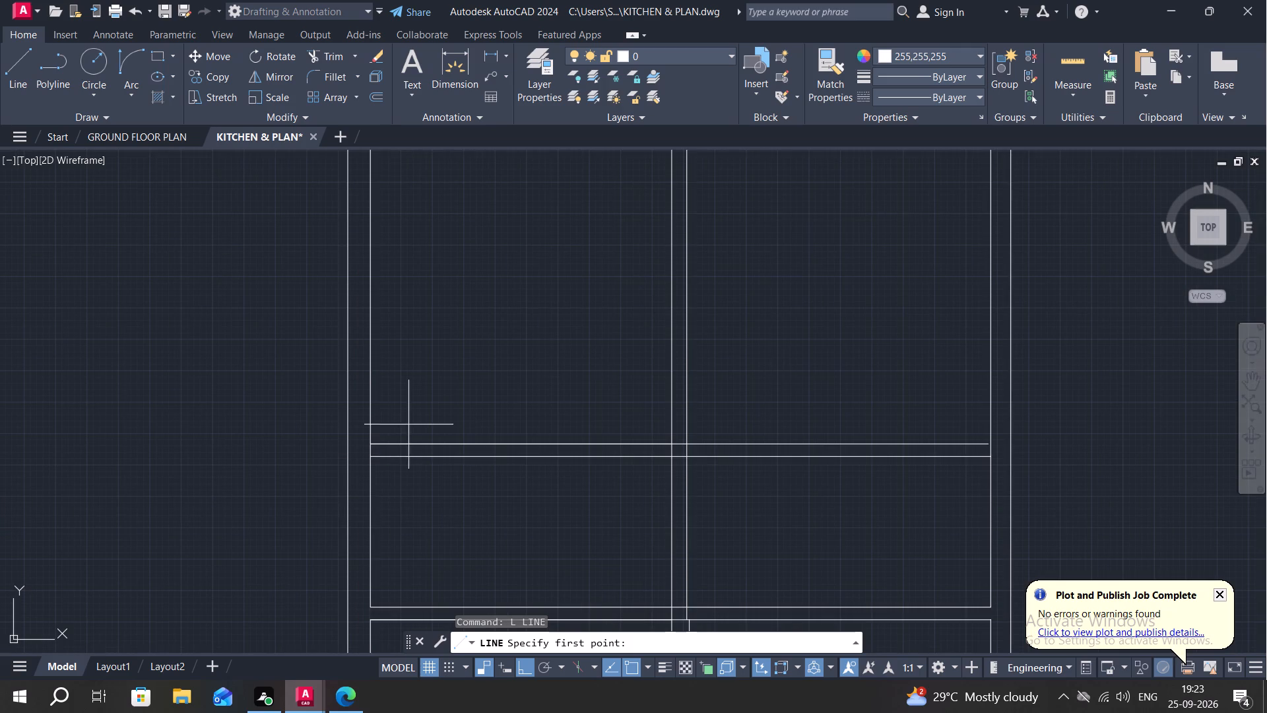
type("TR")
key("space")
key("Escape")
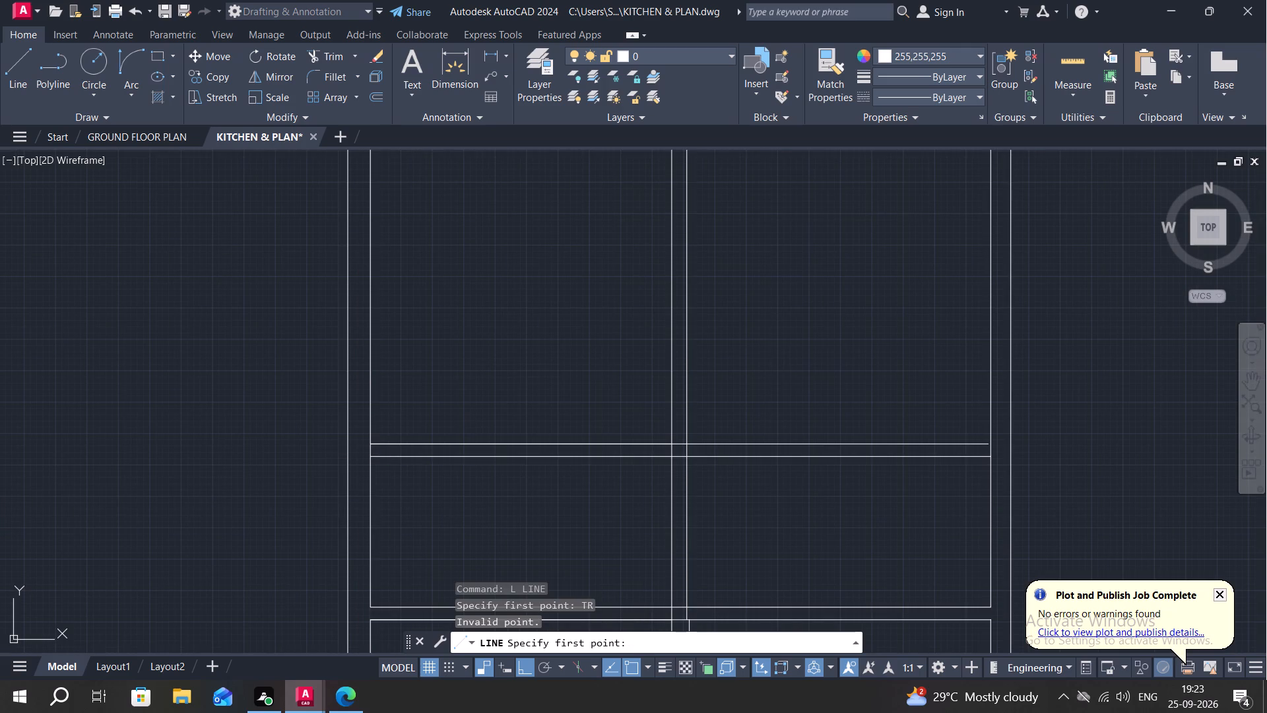
Trim the left inner wall stub between the upper horizontal partition's lines and clear the segments inside its crossing with the vertical partition.
type("TR")
key("space")
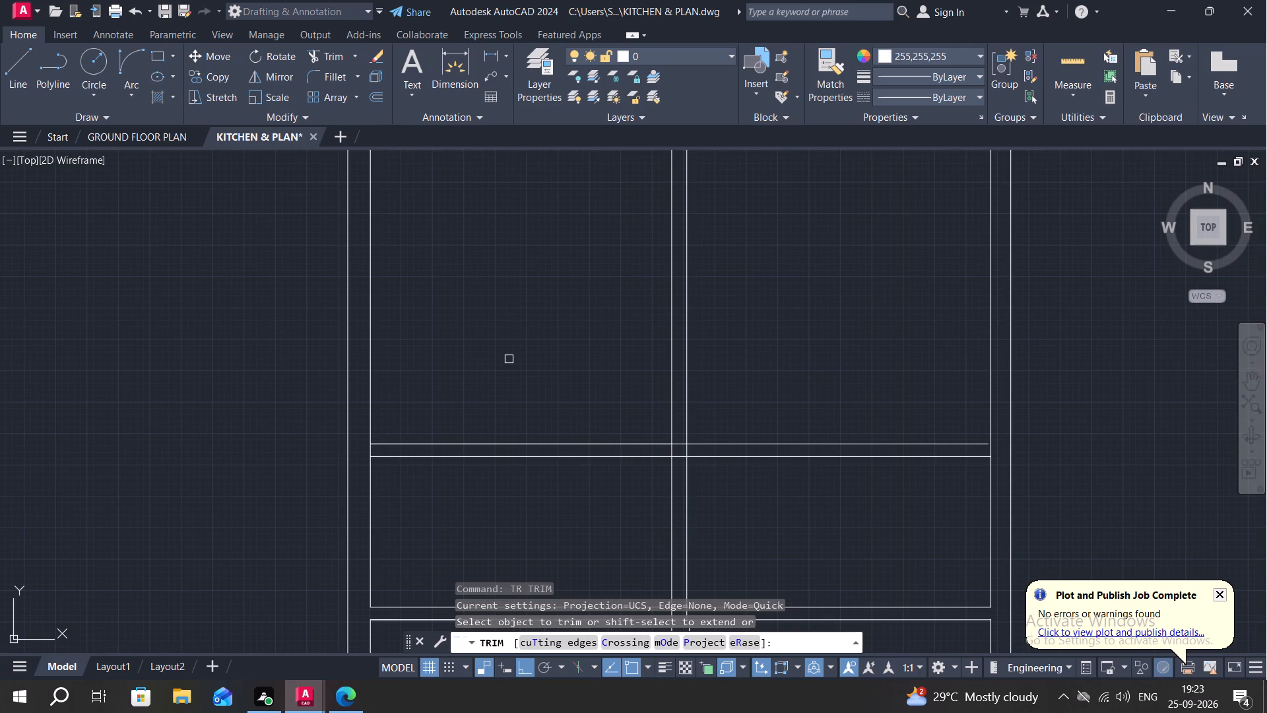
left_click(370, 452)
scroll(677, 464, "up", 3)
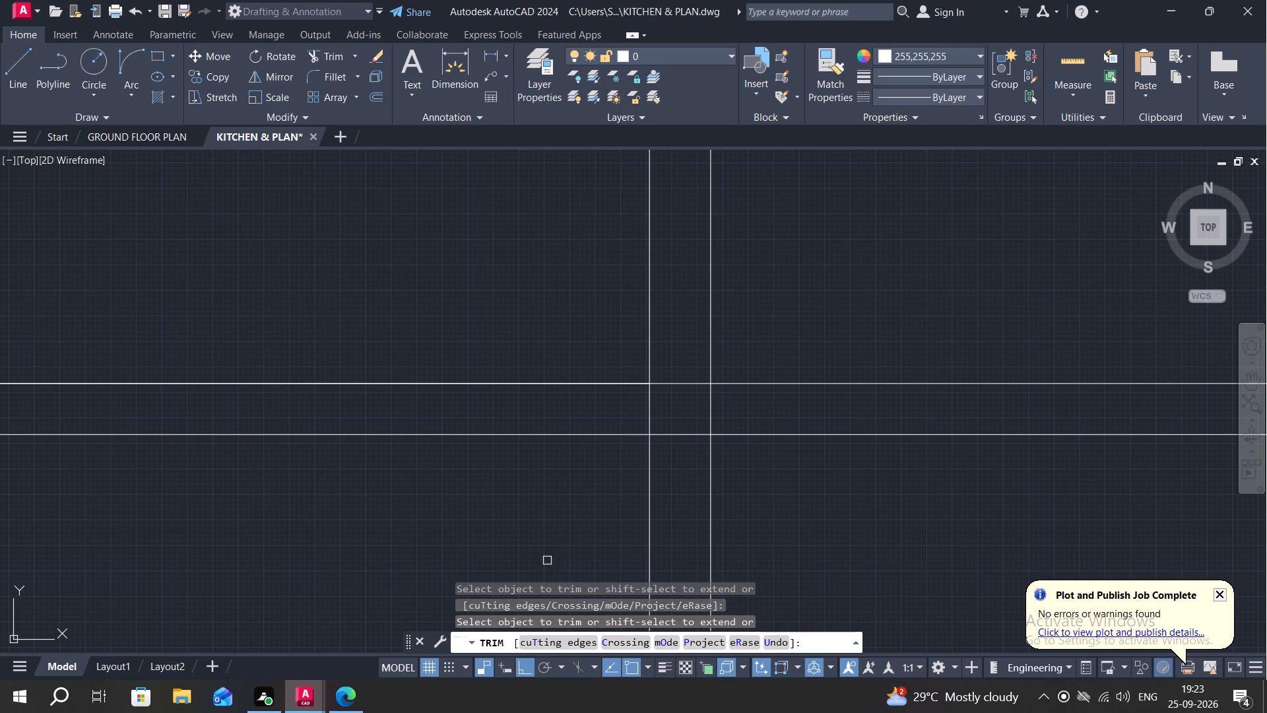
left_click(674, 386)
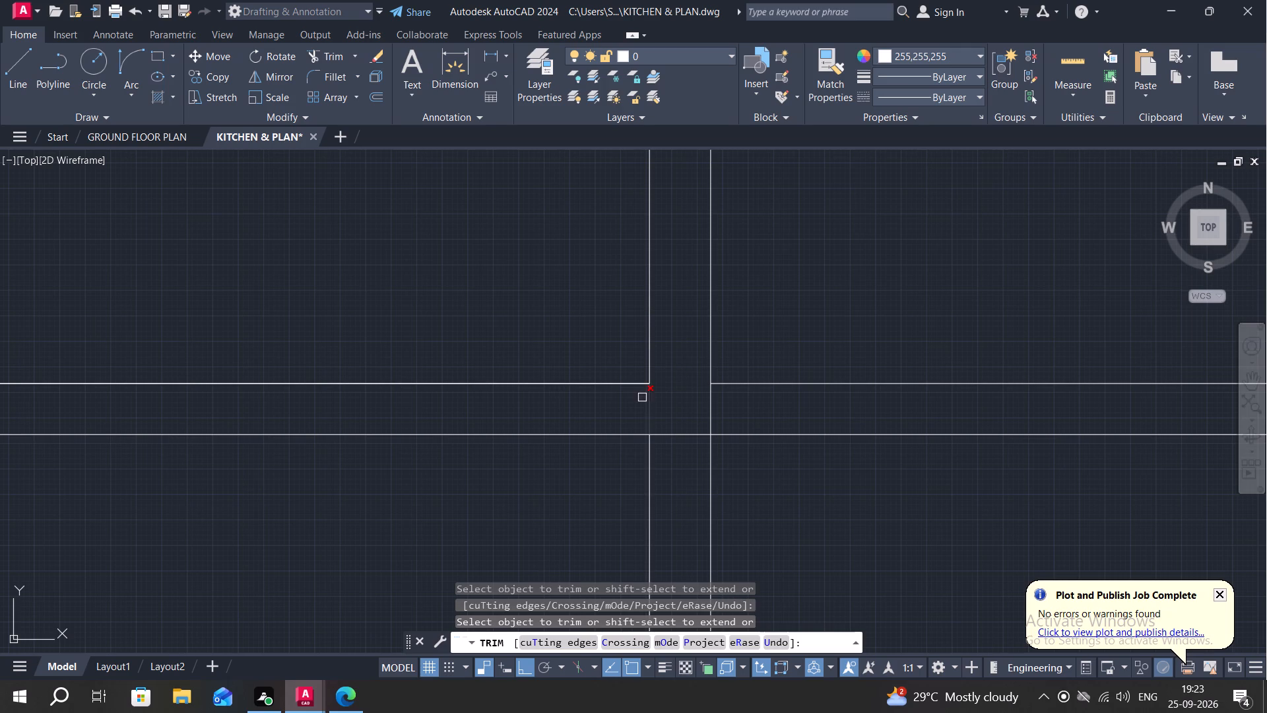
left_click(649, 399)
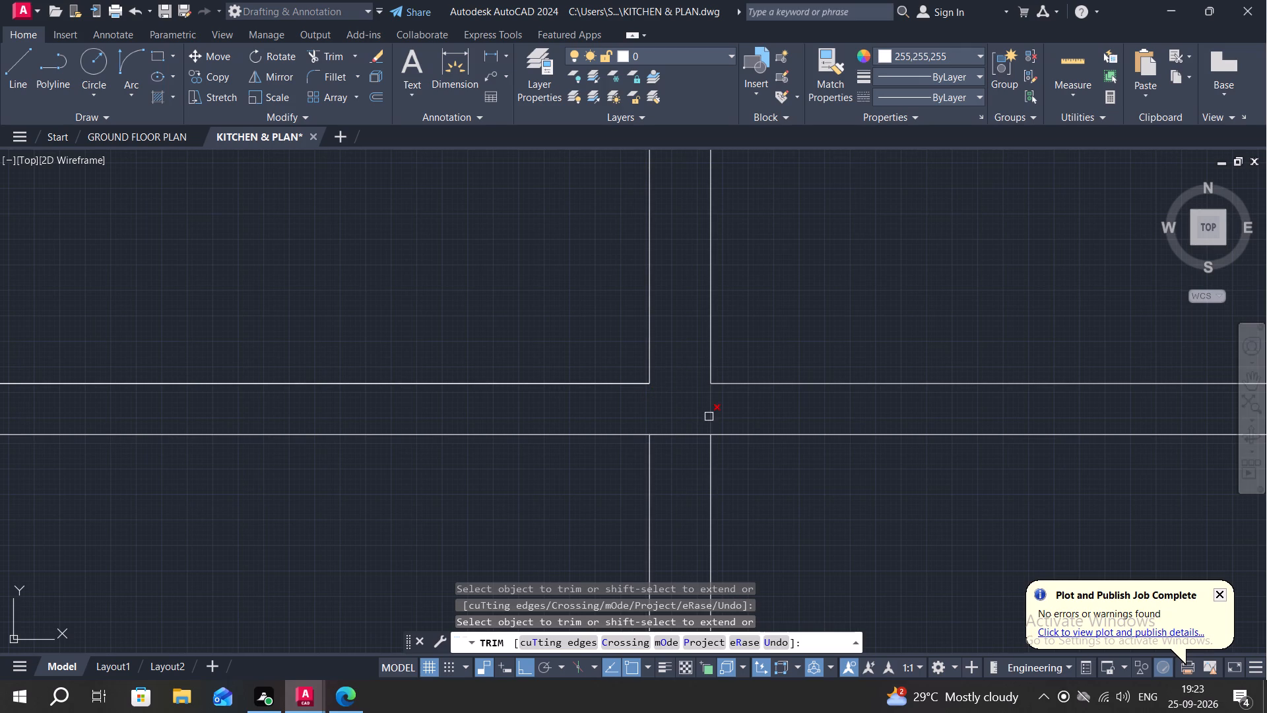
left_click(709, 417)
left_click(682, 431)
key("Escape")
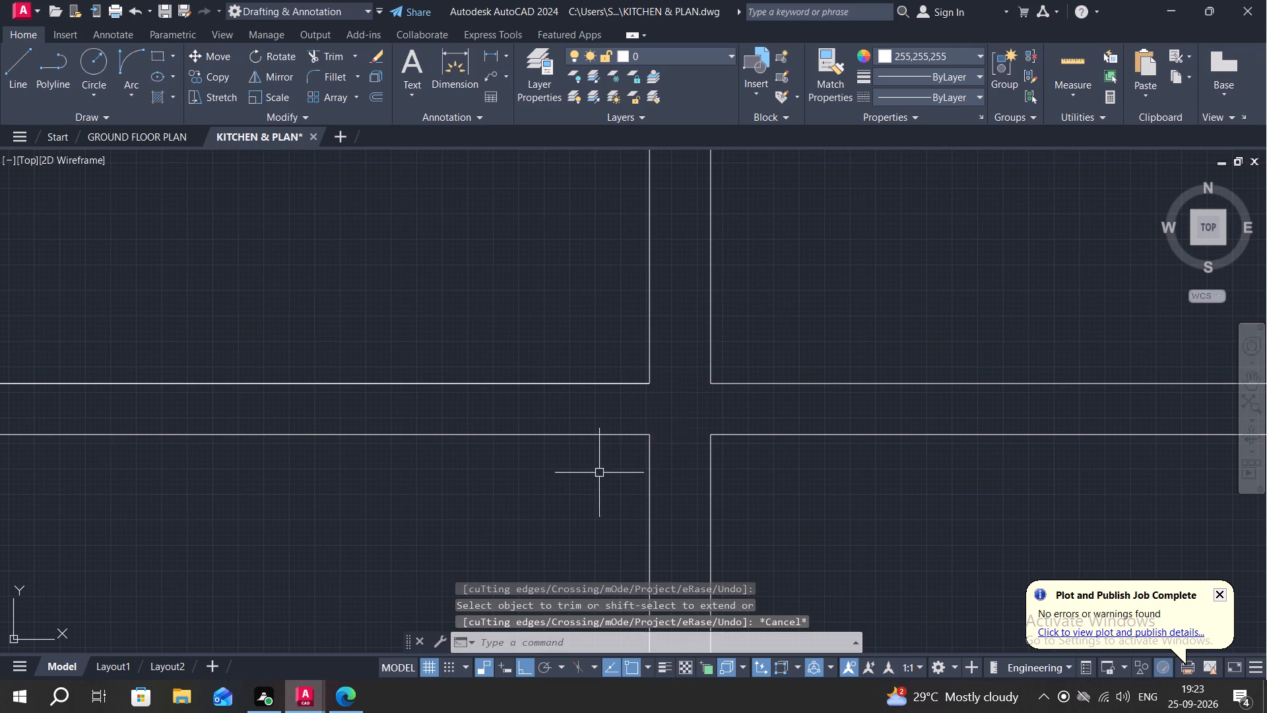
Set the offset distance to 6'.
scroll(593, 471, "down", 5)
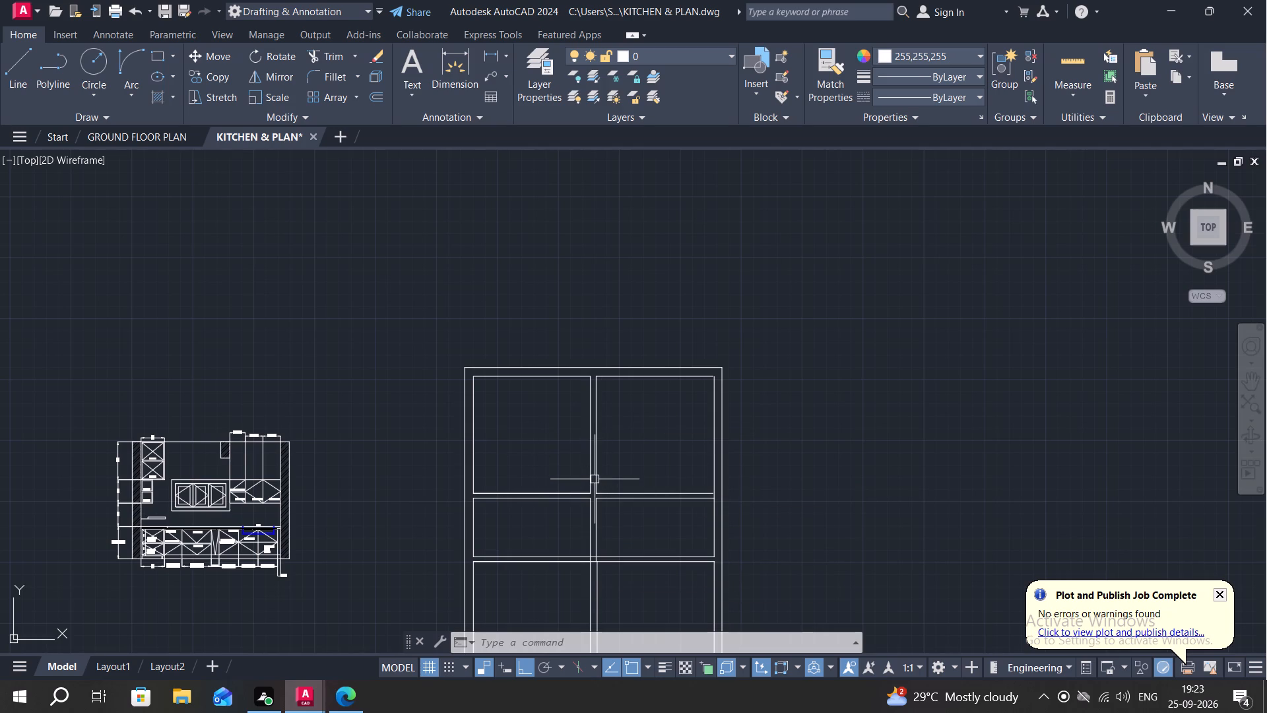
type("O")
key("space")
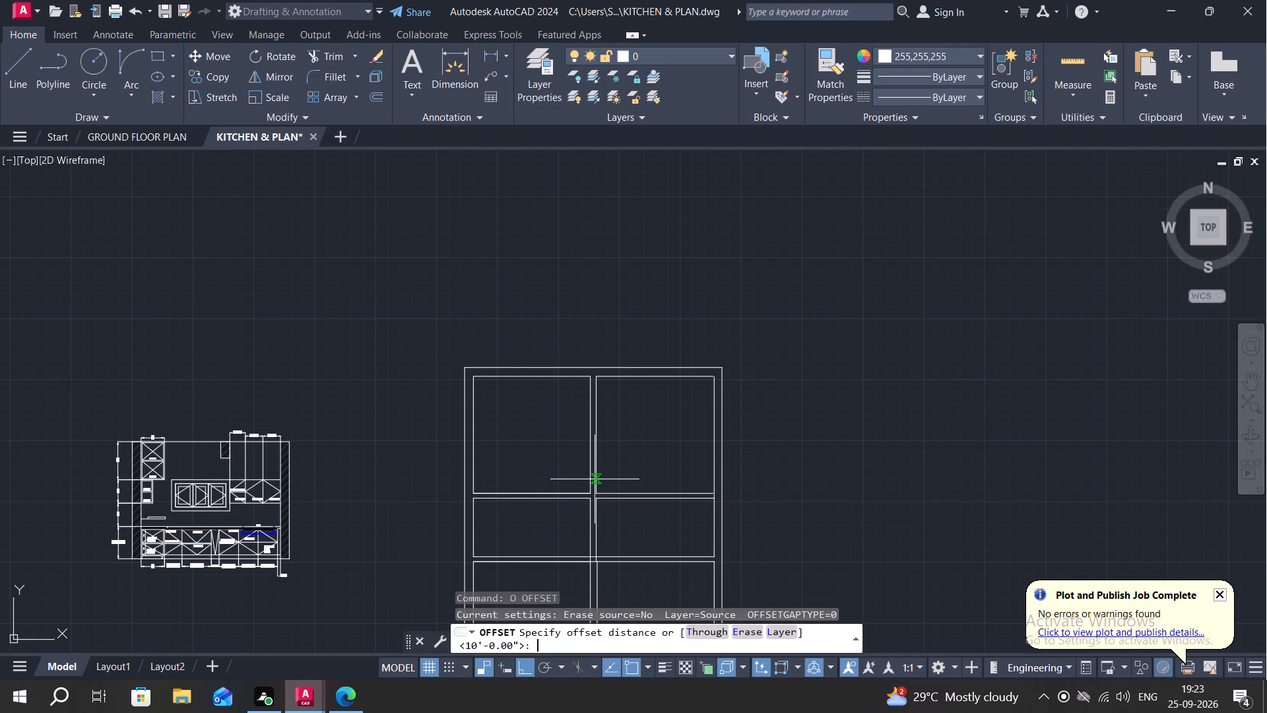
type("6'")
key("space")
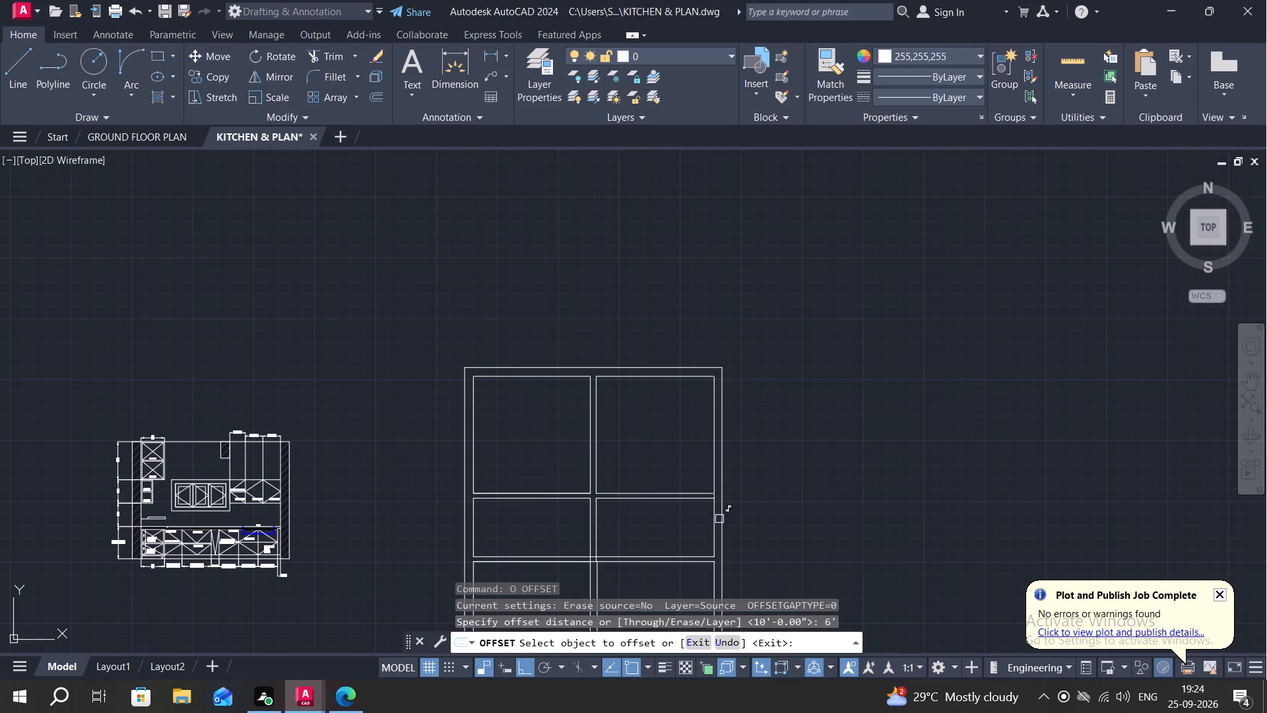
key("Escape")
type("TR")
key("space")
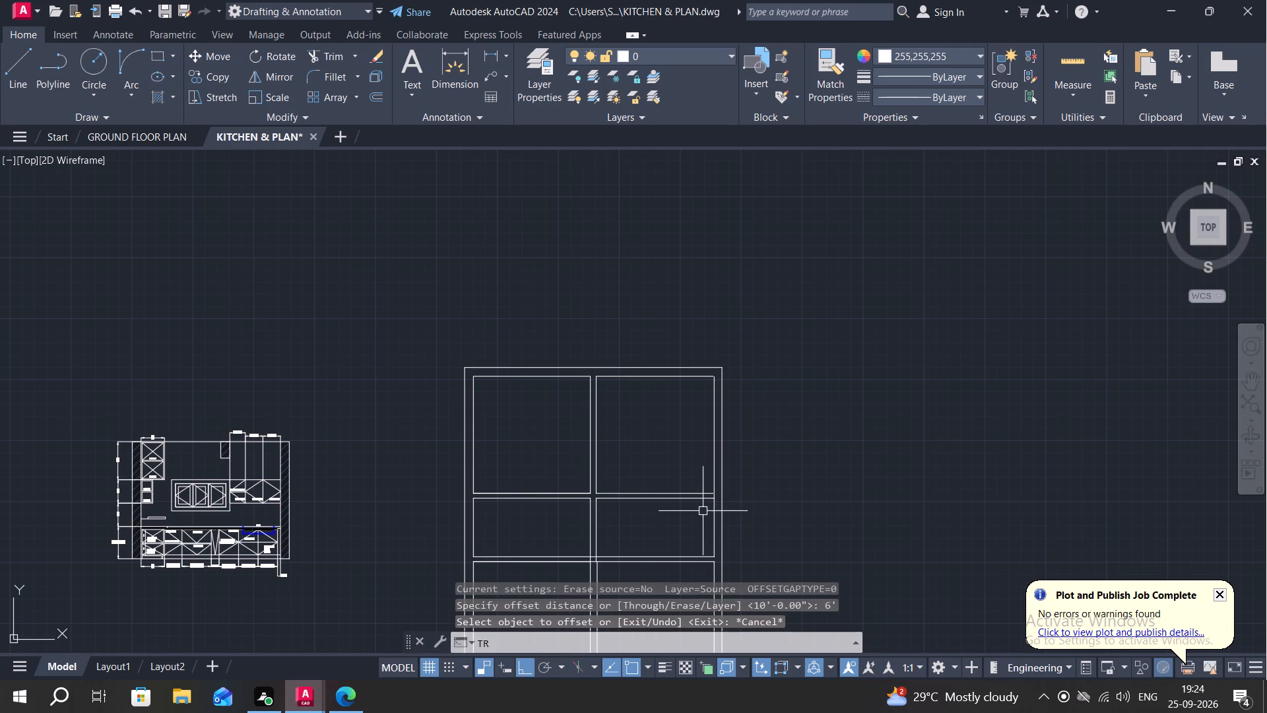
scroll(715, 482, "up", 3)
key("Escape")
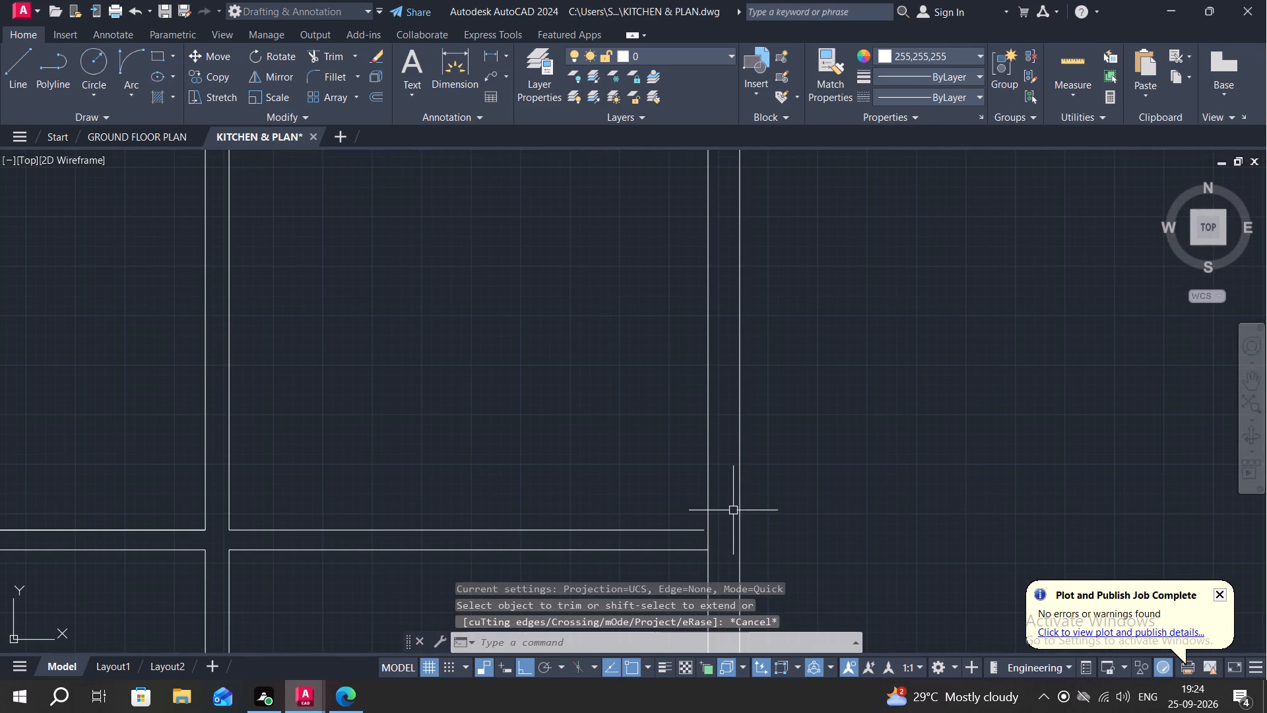
Extend the upper line of the upper horizontal partition to meet the right inner wall line.
type("EX")
key("space")
left_click(680, 529)
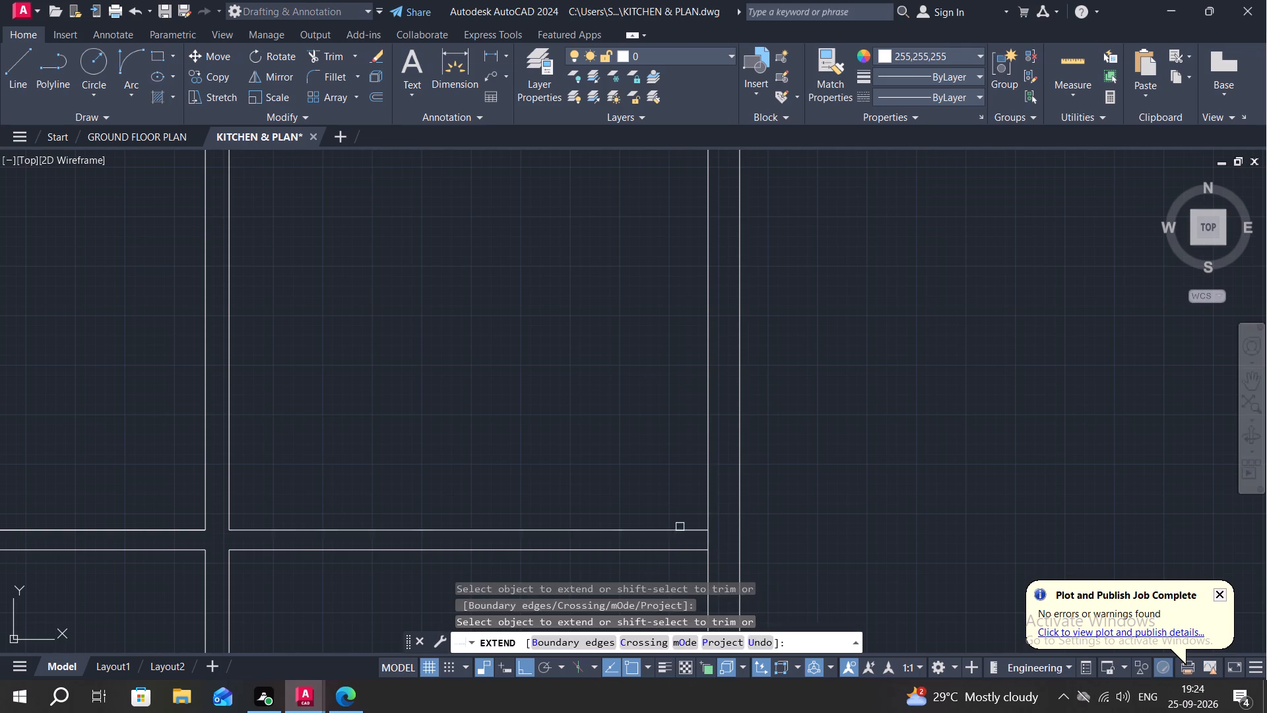
key("Escape")
Trim the right inner wall stub between the two lines of the upper horizontal partition.
type("TR")
key("space")
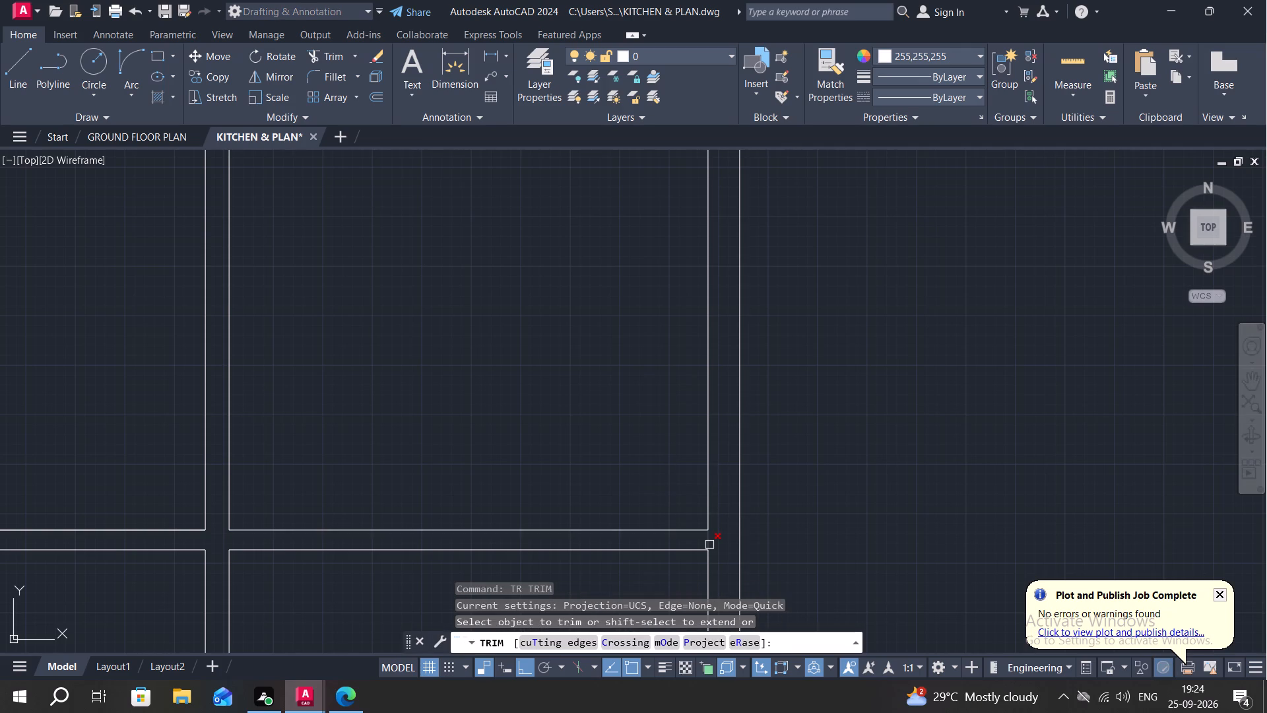
left_click(709, 545)
middle_click_drag(612, 453, 627, 324)
key("Escape")
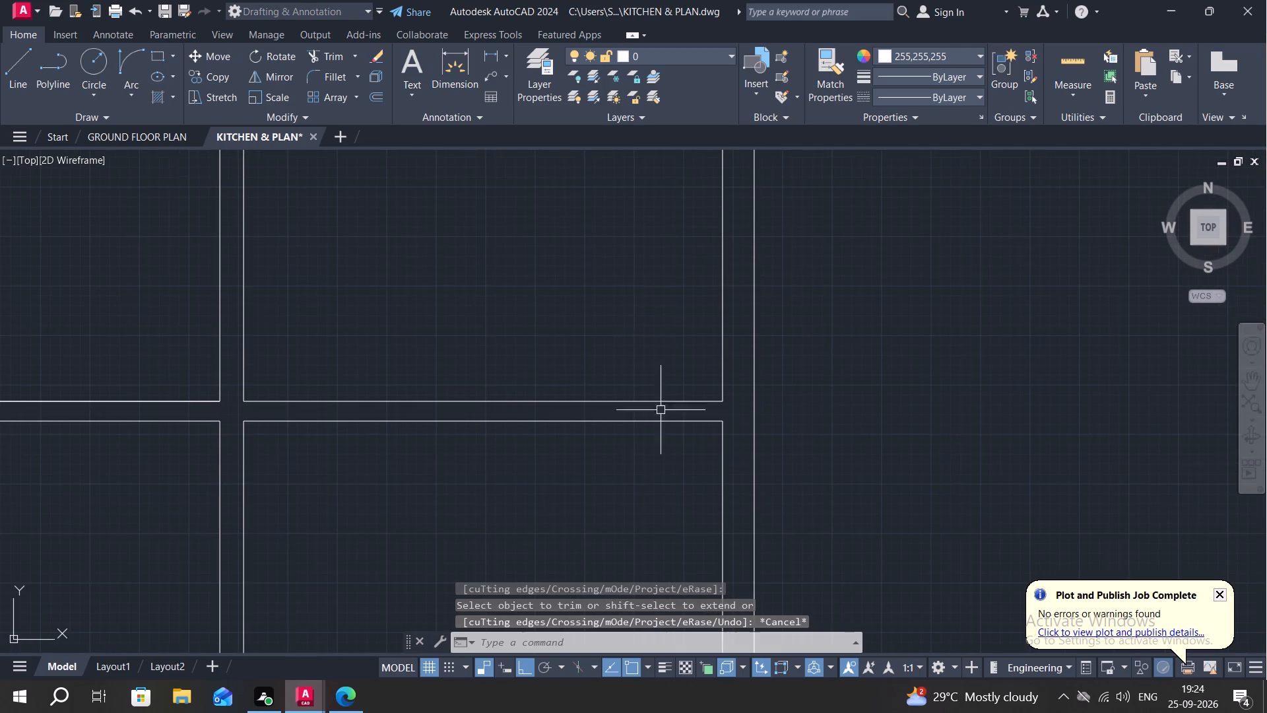
Offset the right inner wall line of the right-hand middle room 6' inward.
scroll(686, 483, "down", 2)
middle_click_drag(590, 506, 606, 411)
type("O")
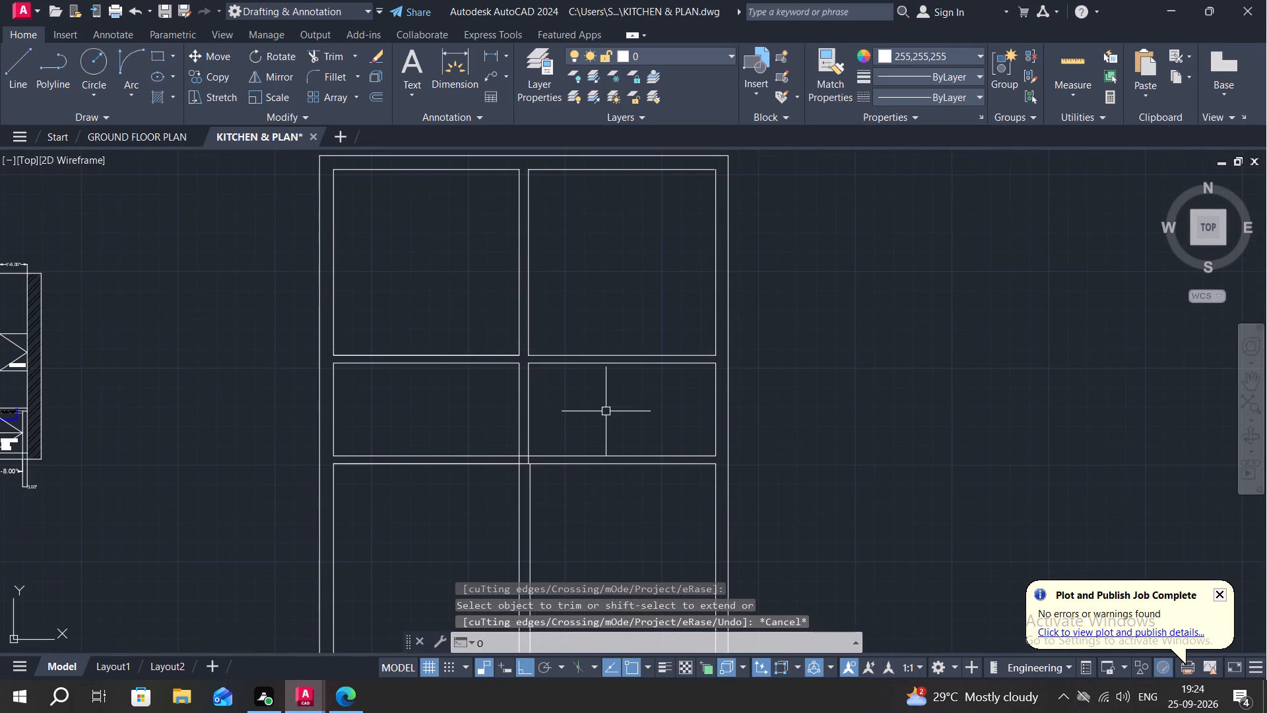
key("space")
key("5")
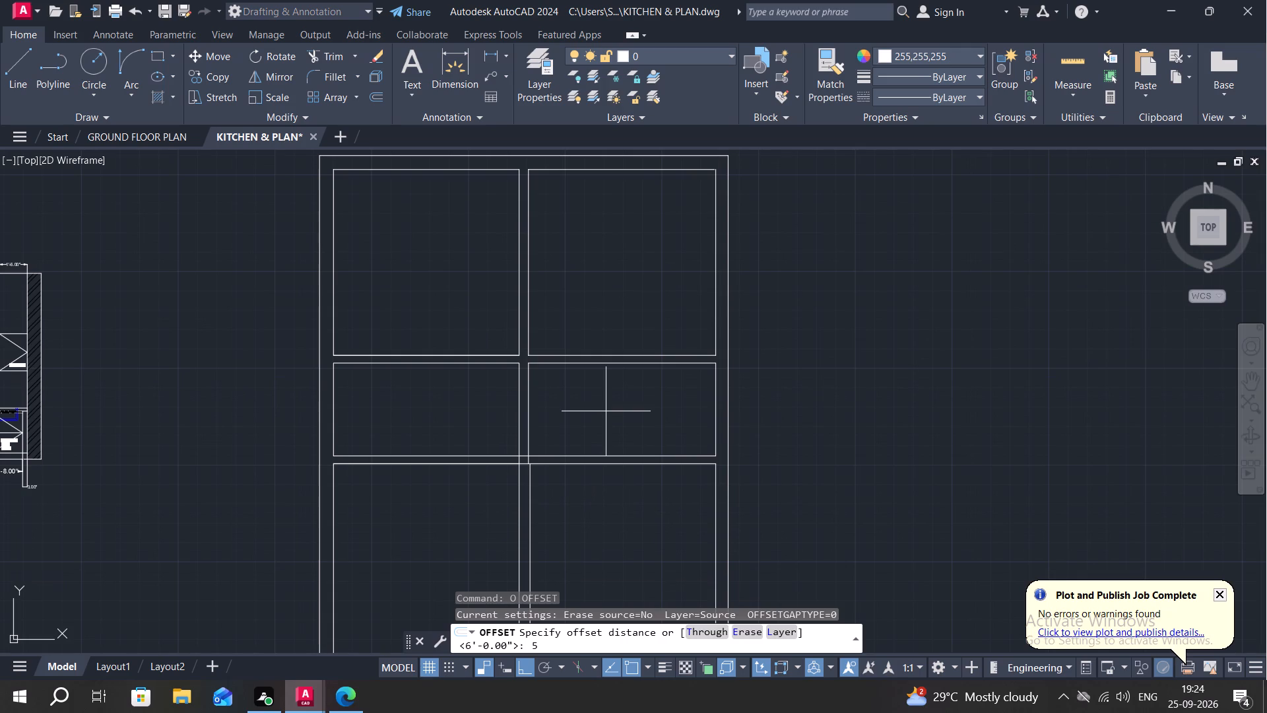
key("BackSpace")
key("space")
left_click(716, 401)
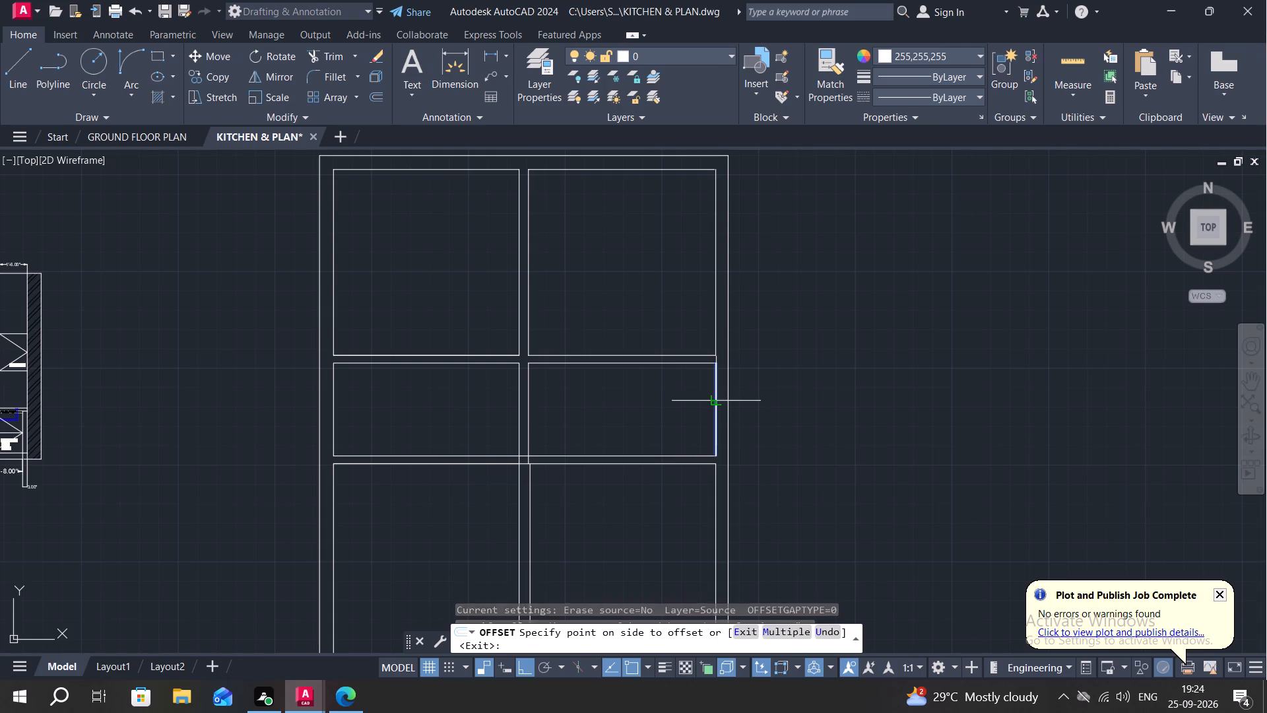
left_click(628, 409)
middle_click_drag(659, 399, 690, 388)
key("Escape")
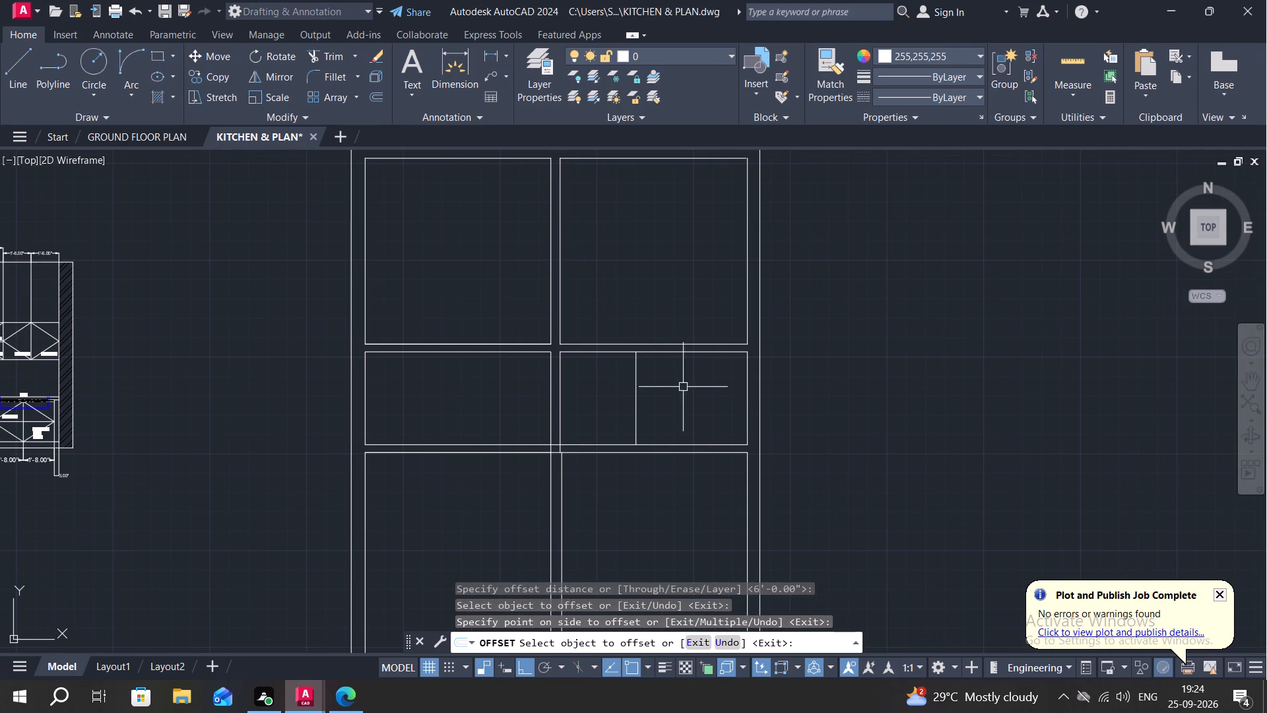
Offset the left inner wall line of the left-hand middle room 5' inward.
key("o")
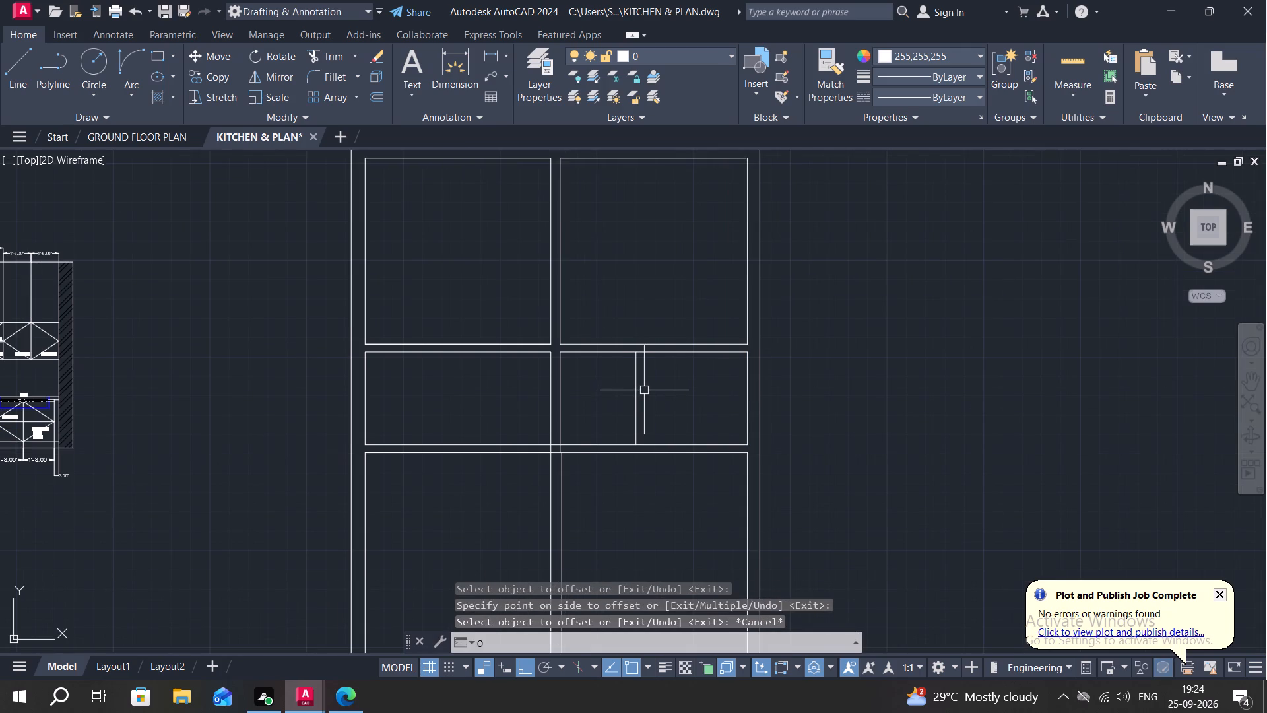
key("space")
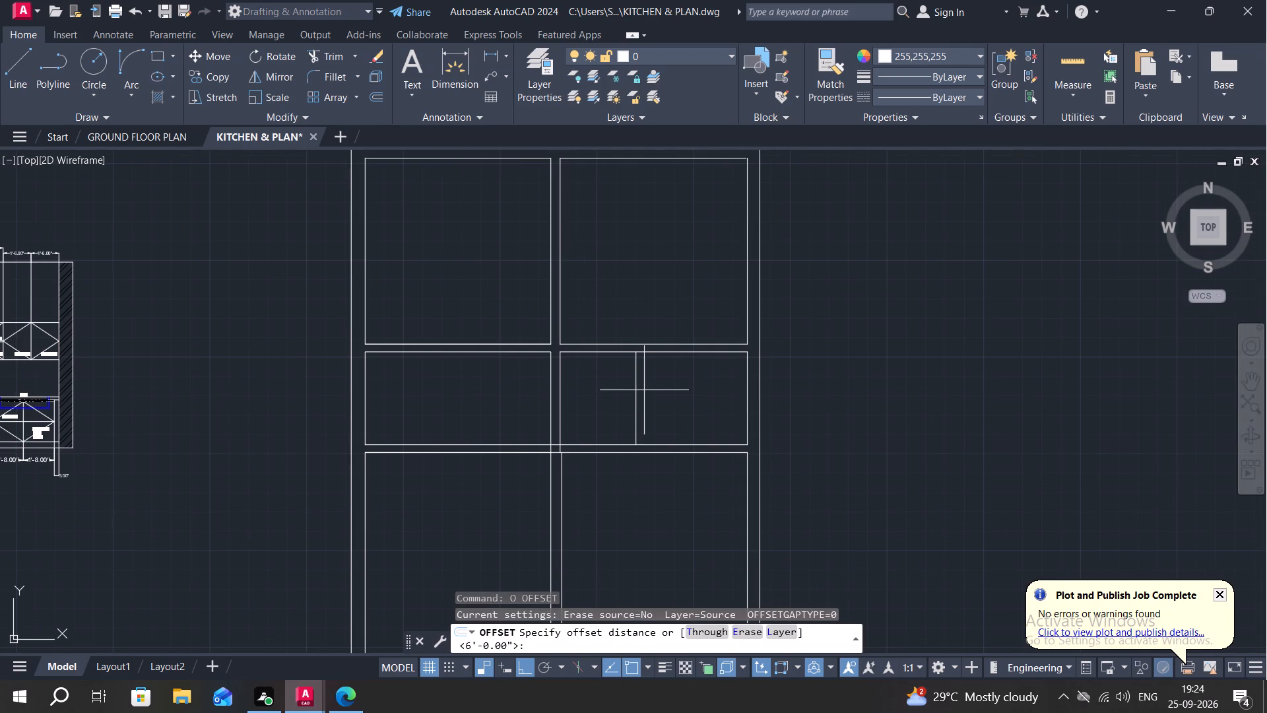
type("5'")
key("space")
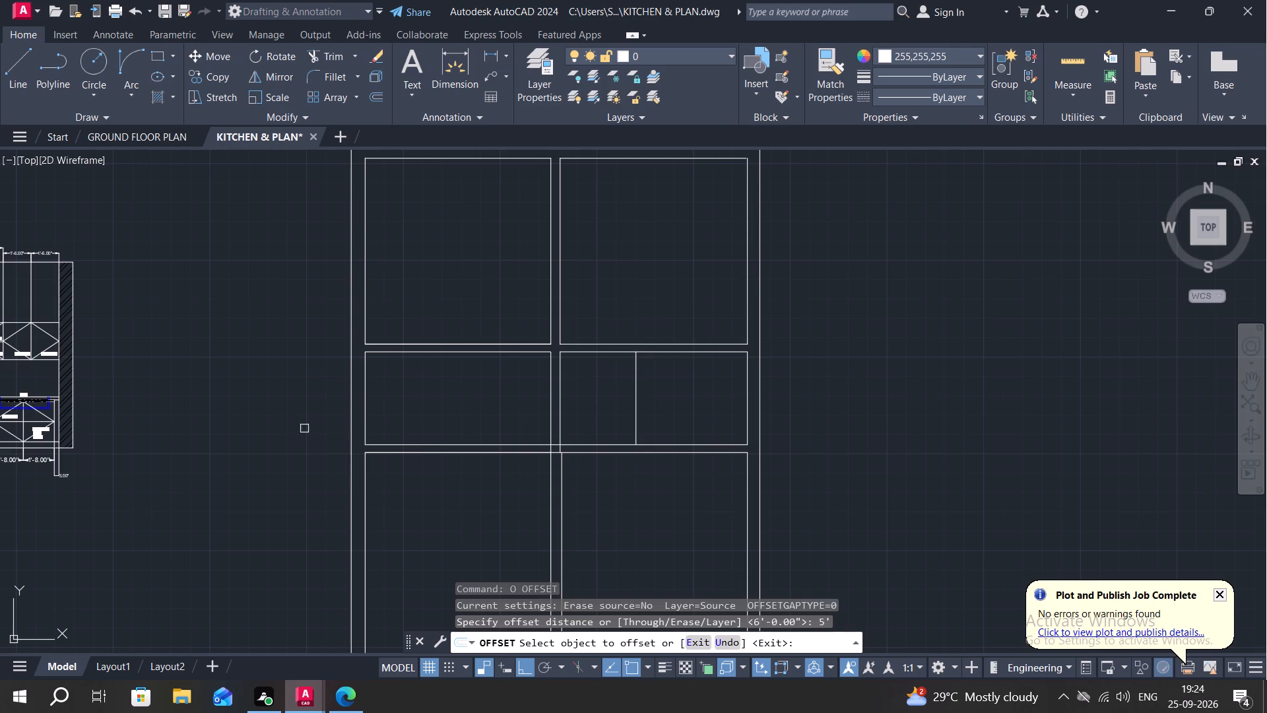
left_click(365, 401)
left_click(517, 403)
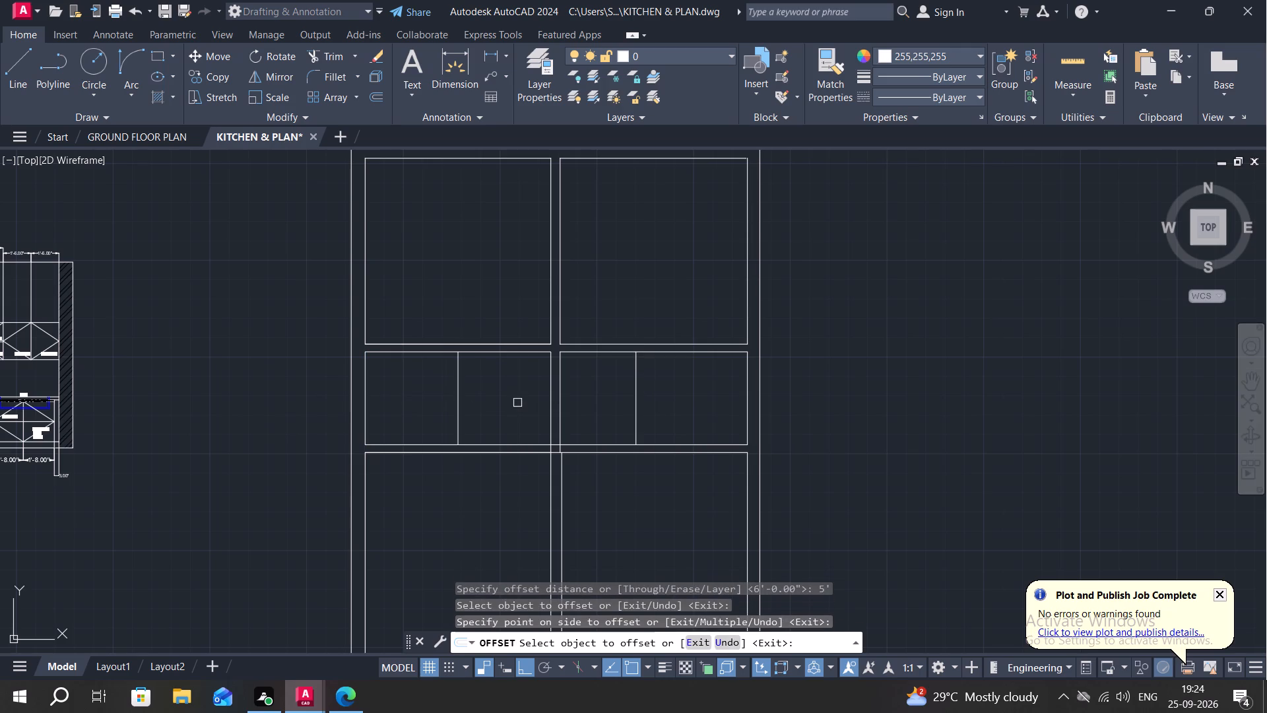
key("Escape")
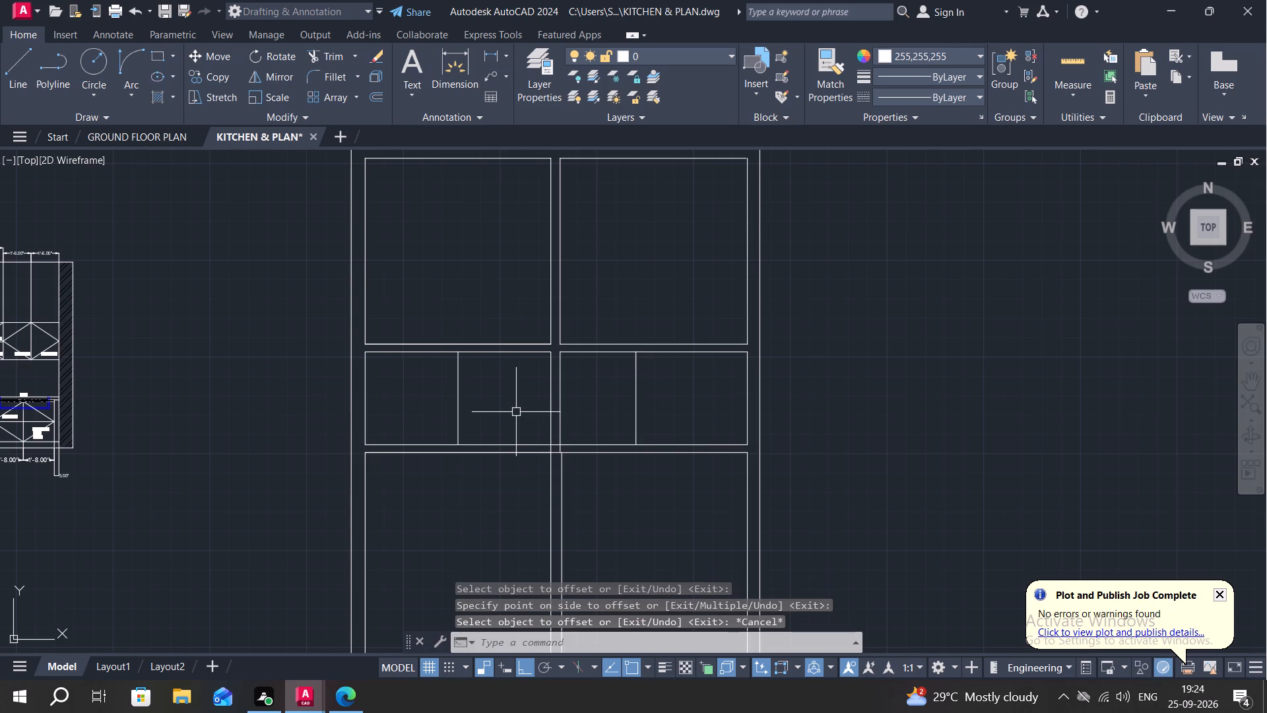
Start another offset.
key("o")
key("space")
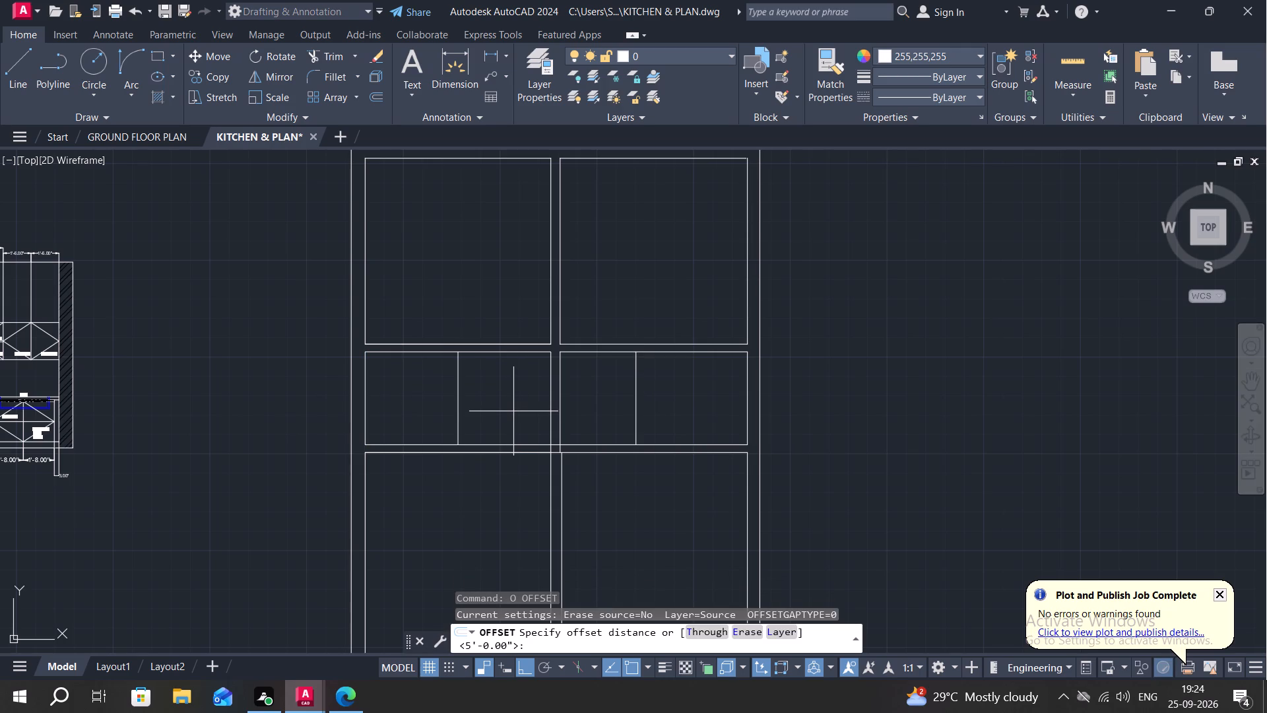
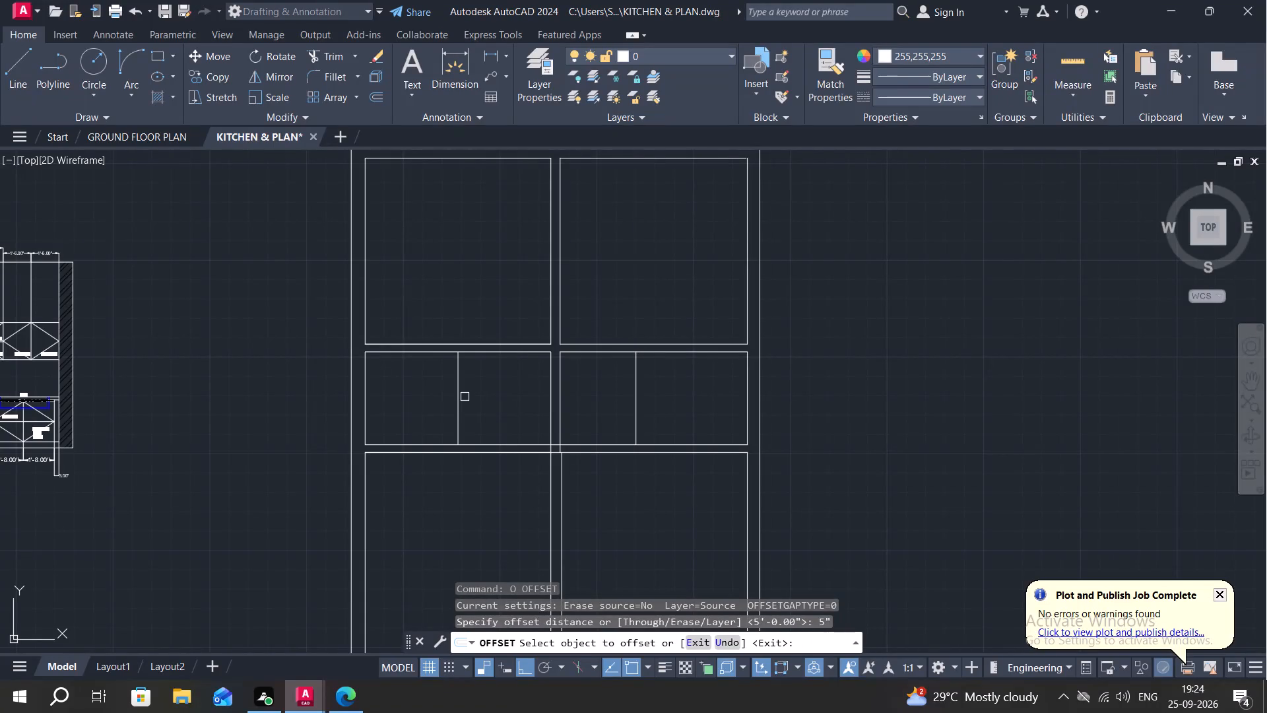
Offset the new dividing lines in the left and right middle rooms 5" toward the central wall.
left_click(460, 397)
left_click(484, 401)
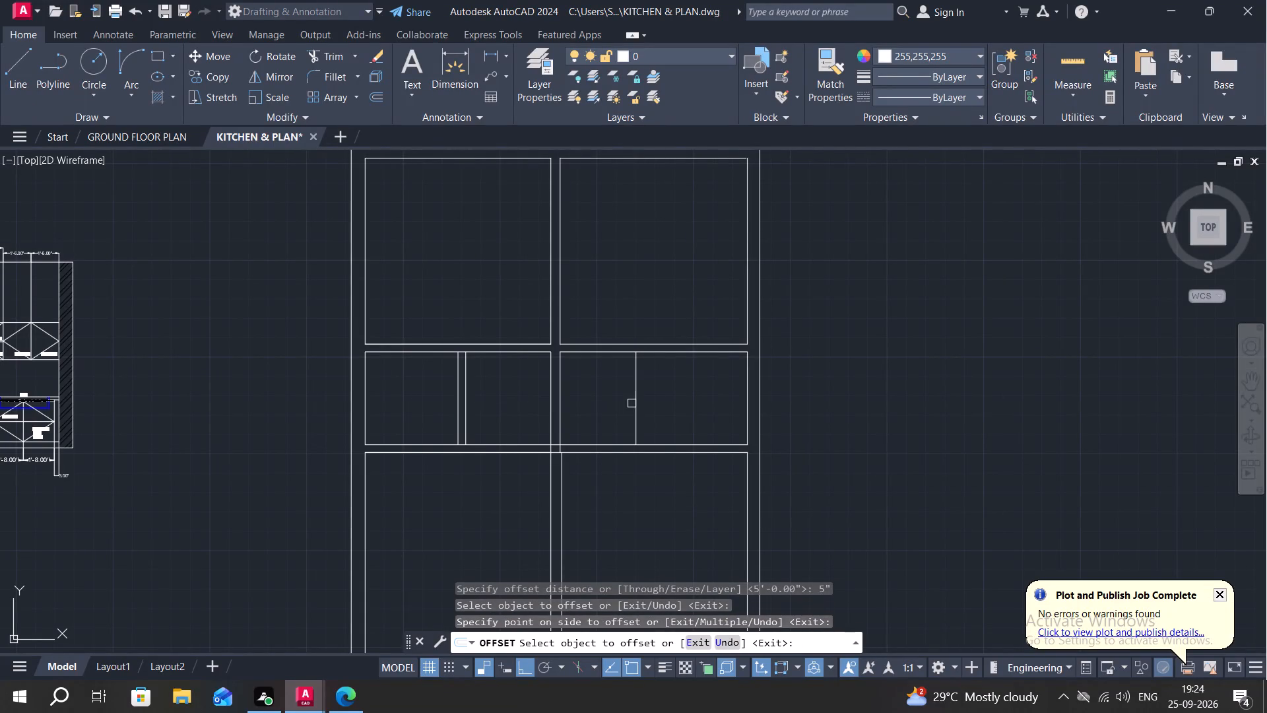
left_click(636, 405)
left_click(614, 408)
key("Escape")
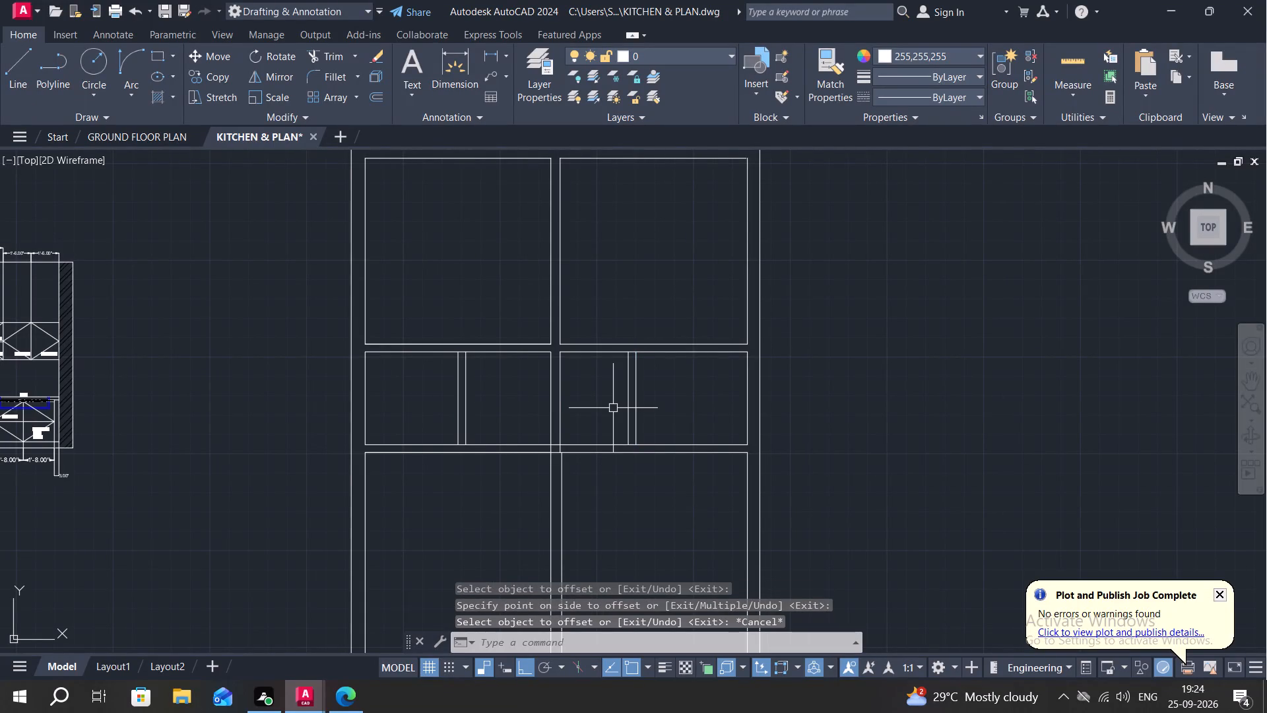
key("r")
key("Escape")
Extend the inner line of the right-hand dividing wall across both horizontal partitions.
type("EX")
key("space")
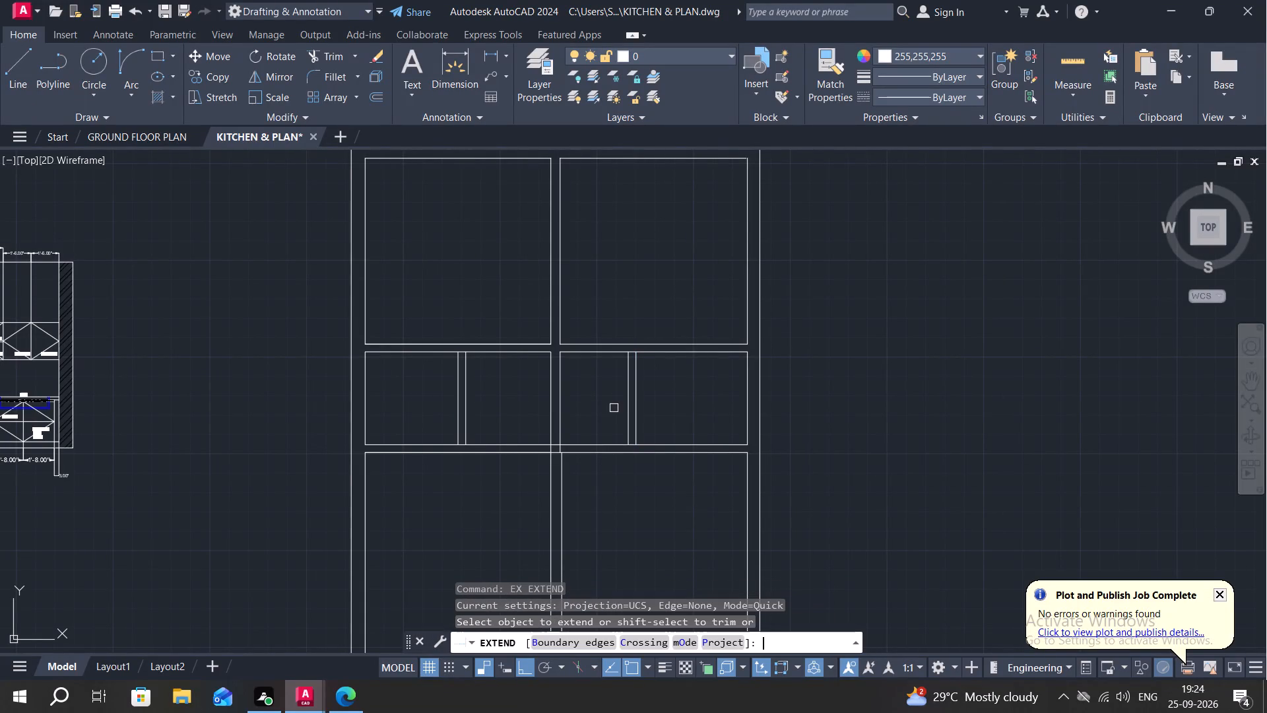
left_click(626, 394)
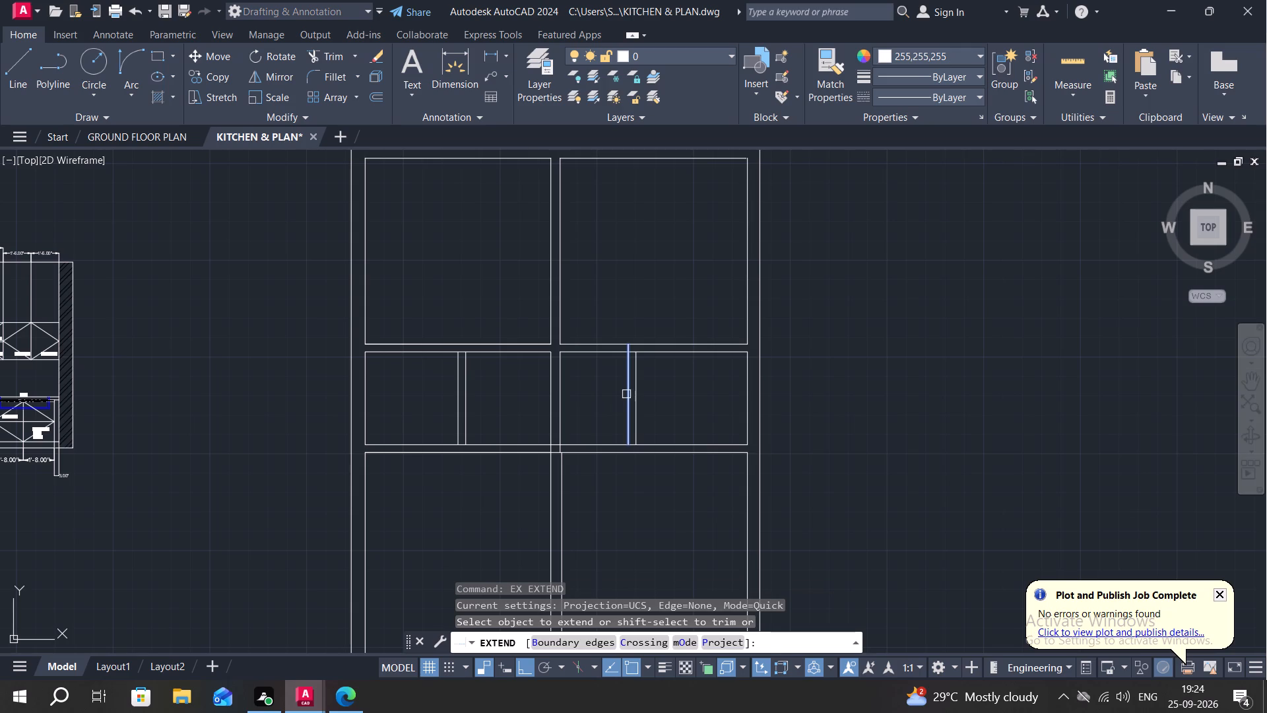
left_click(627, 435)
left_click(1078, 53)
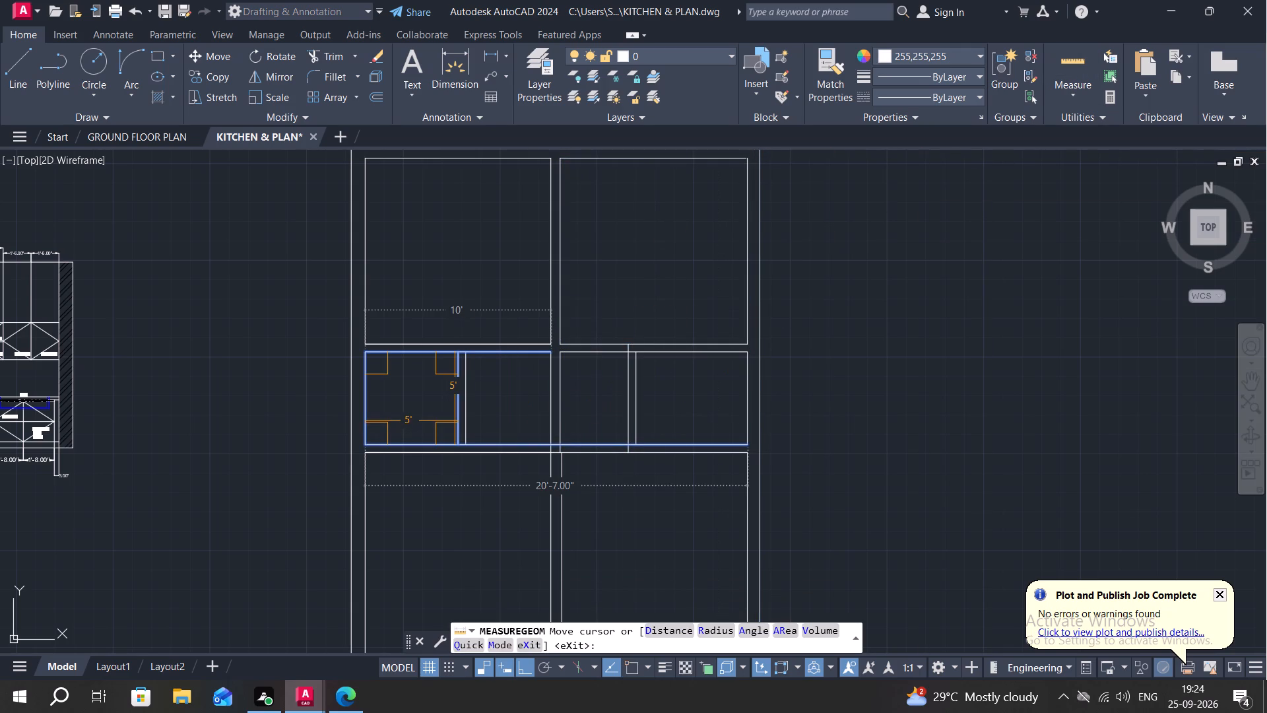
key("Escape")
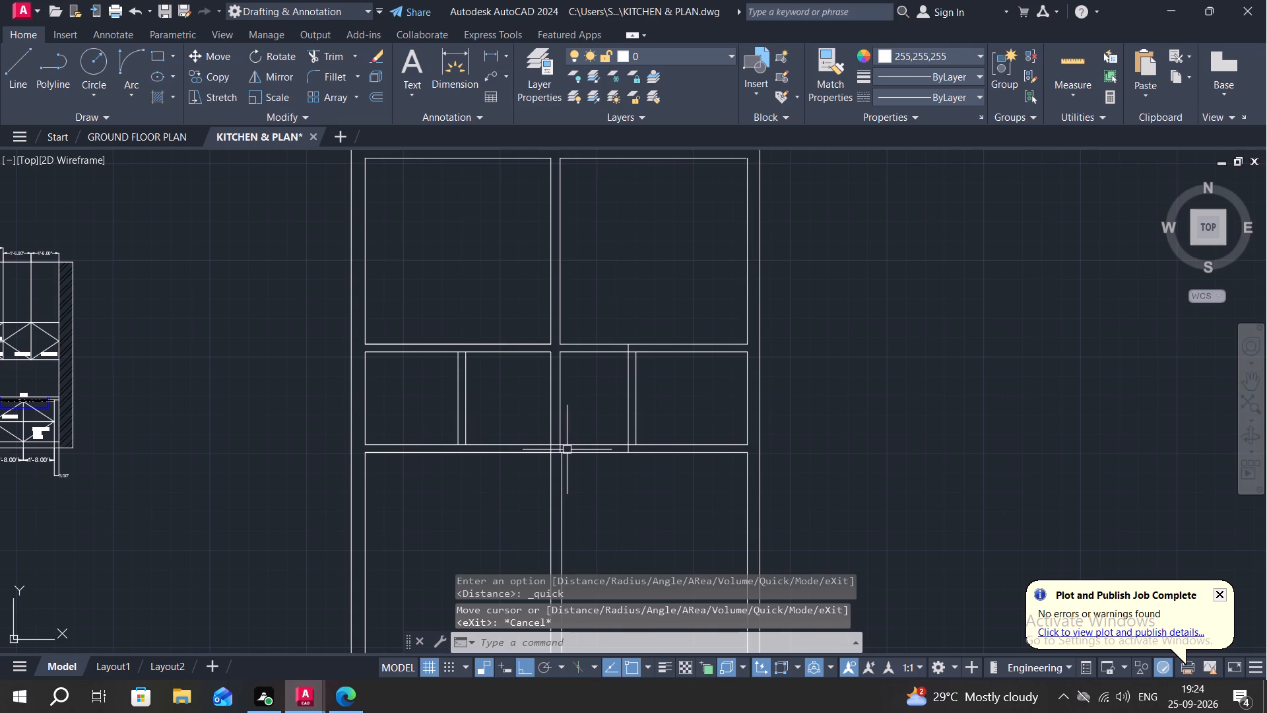
Extend the inner line of the left-hand dividing wall up and down across both horizontal partitions.
key("e")
key("x")
key("space")
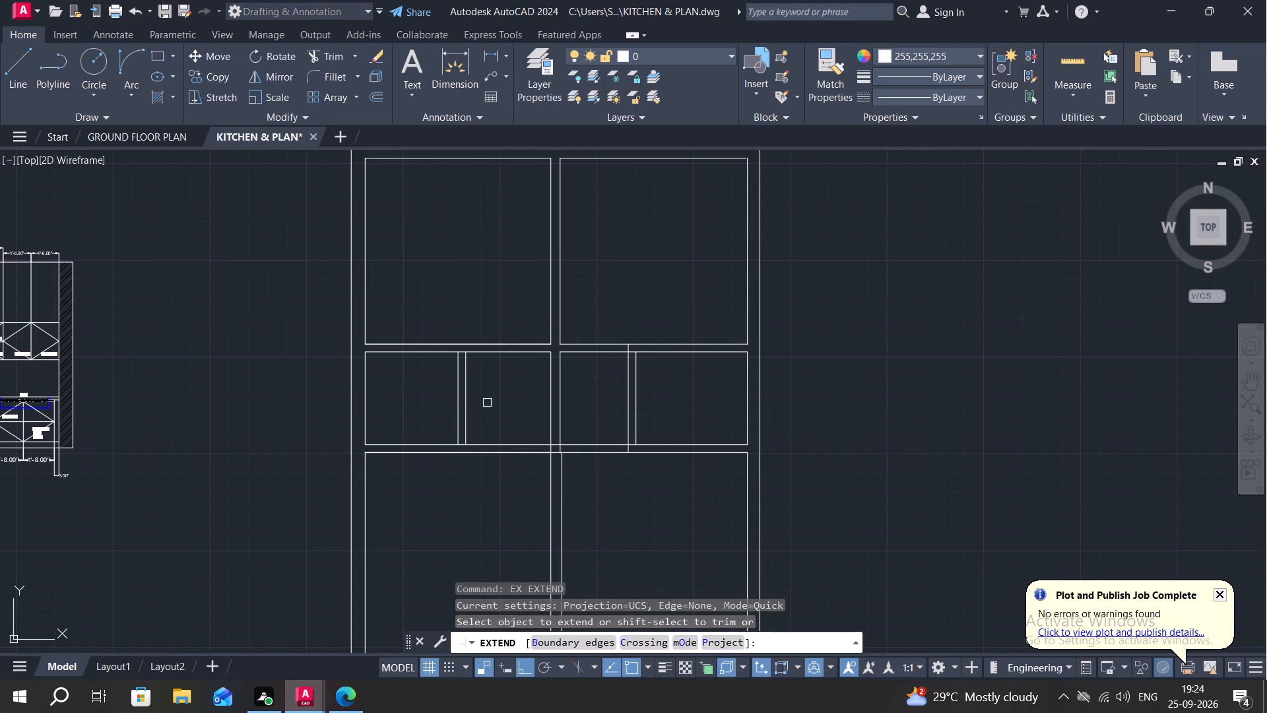
left_click(468, 397)
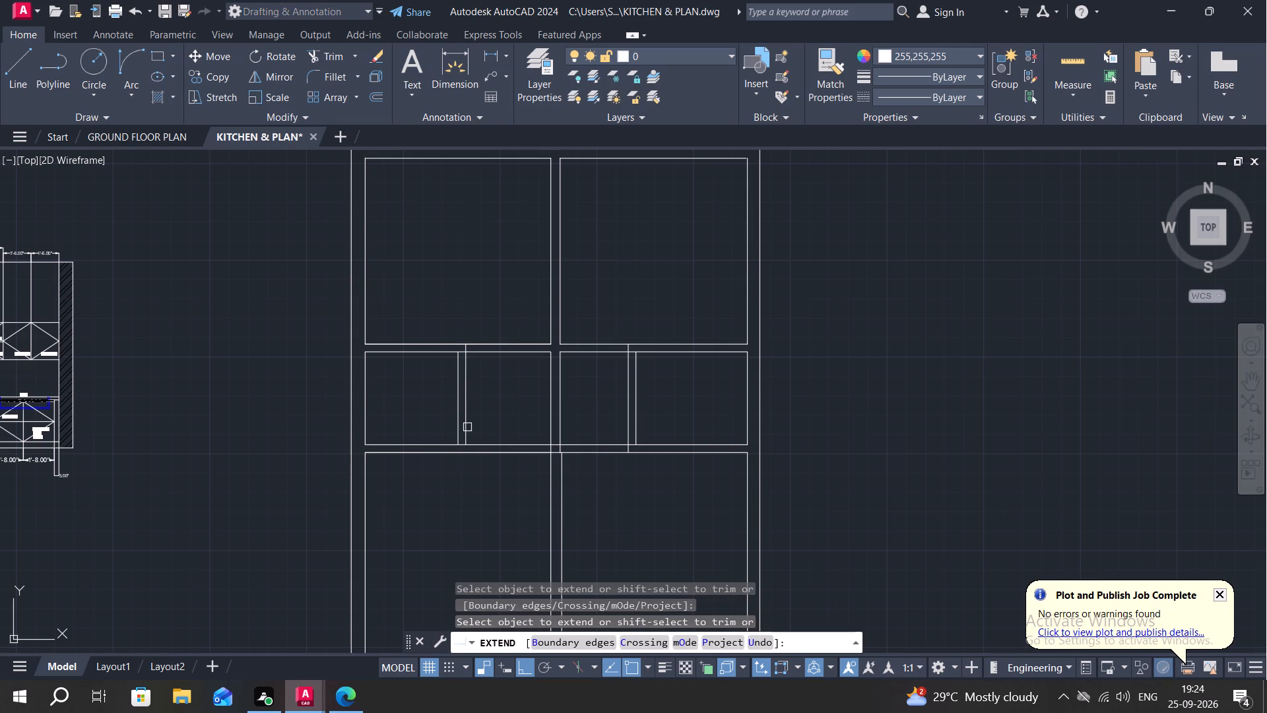
left_click(468, 440)
key("Escape")
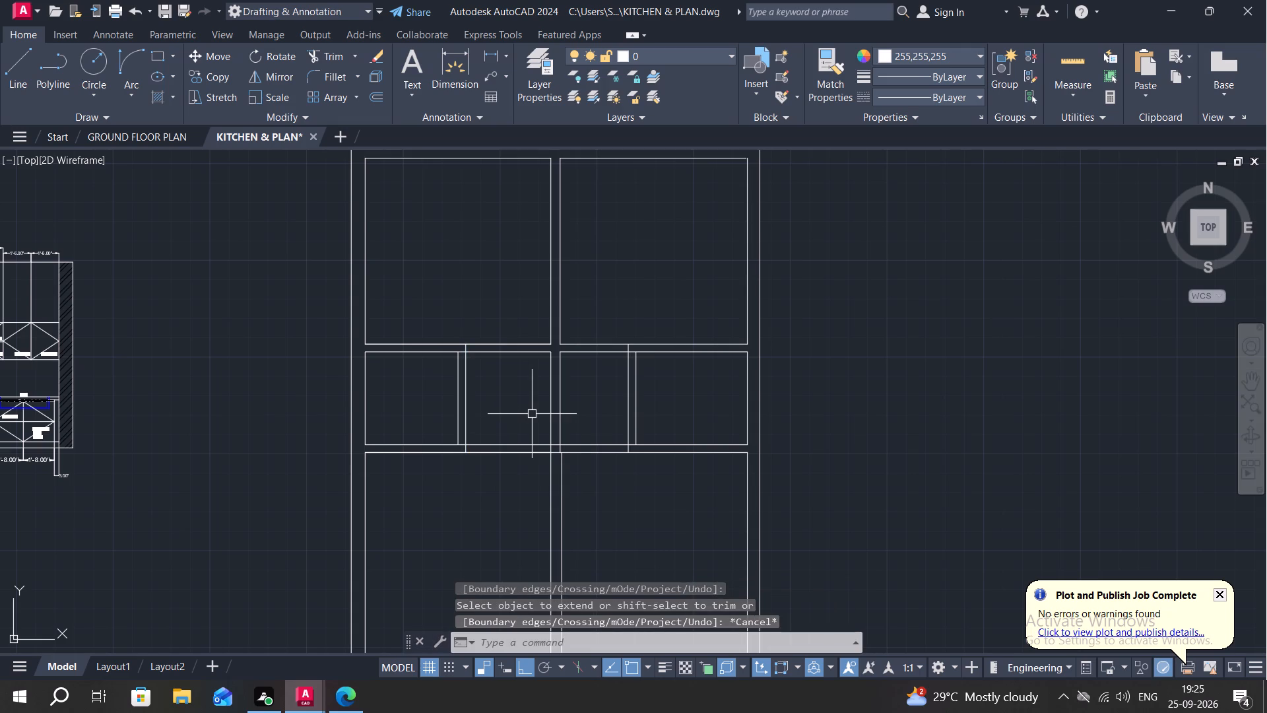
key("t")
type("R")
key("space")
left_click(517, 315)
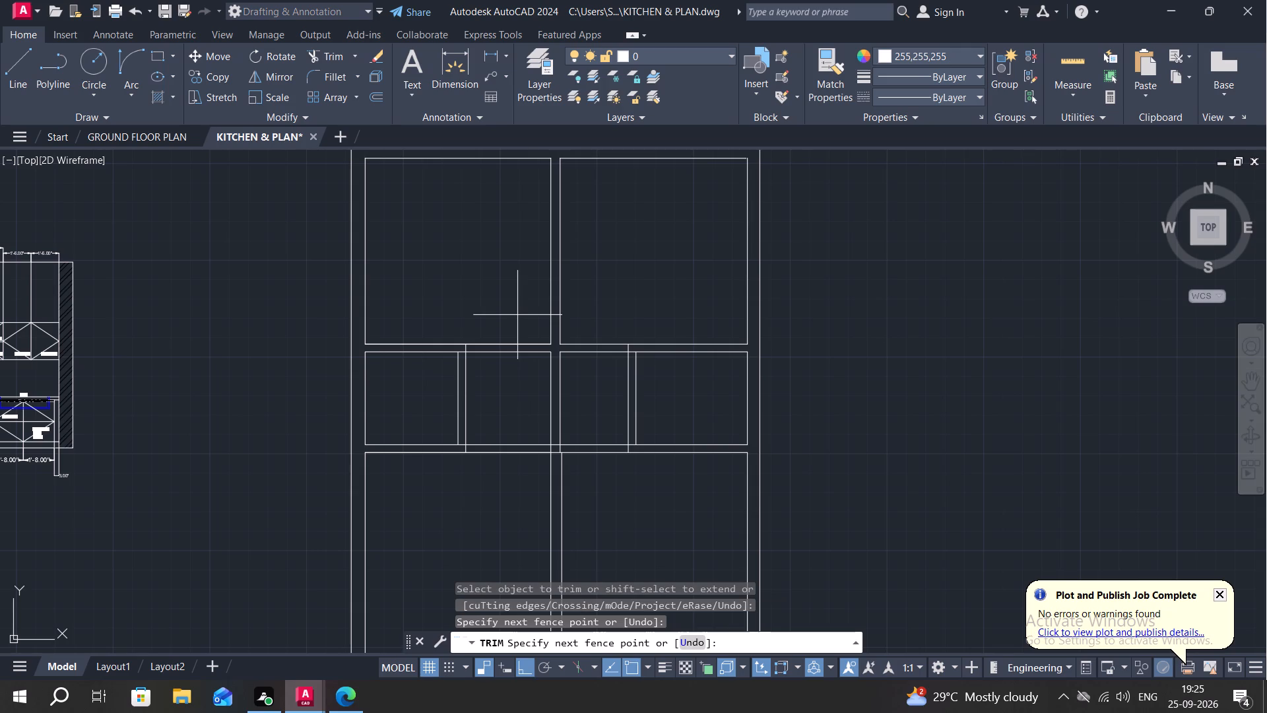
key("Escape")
Draw a short vertical line across the upper horizontal partition, just left of the central wall.
type("L")
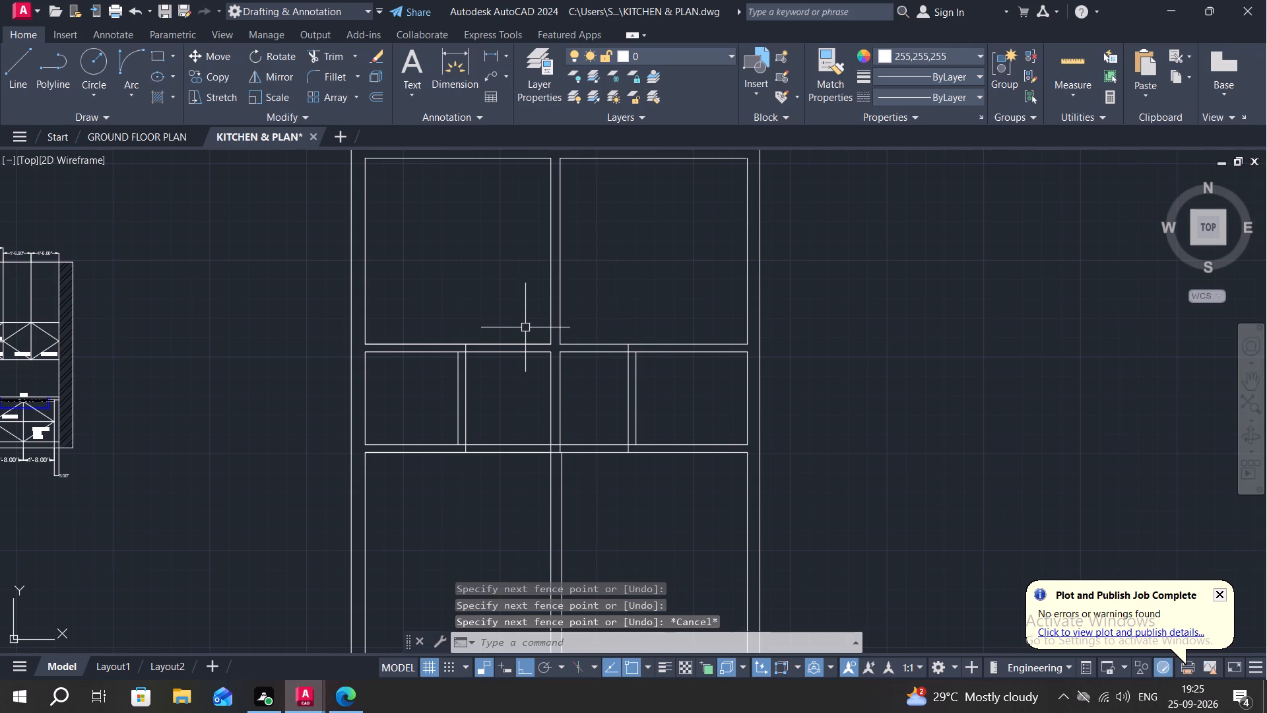
key("space")
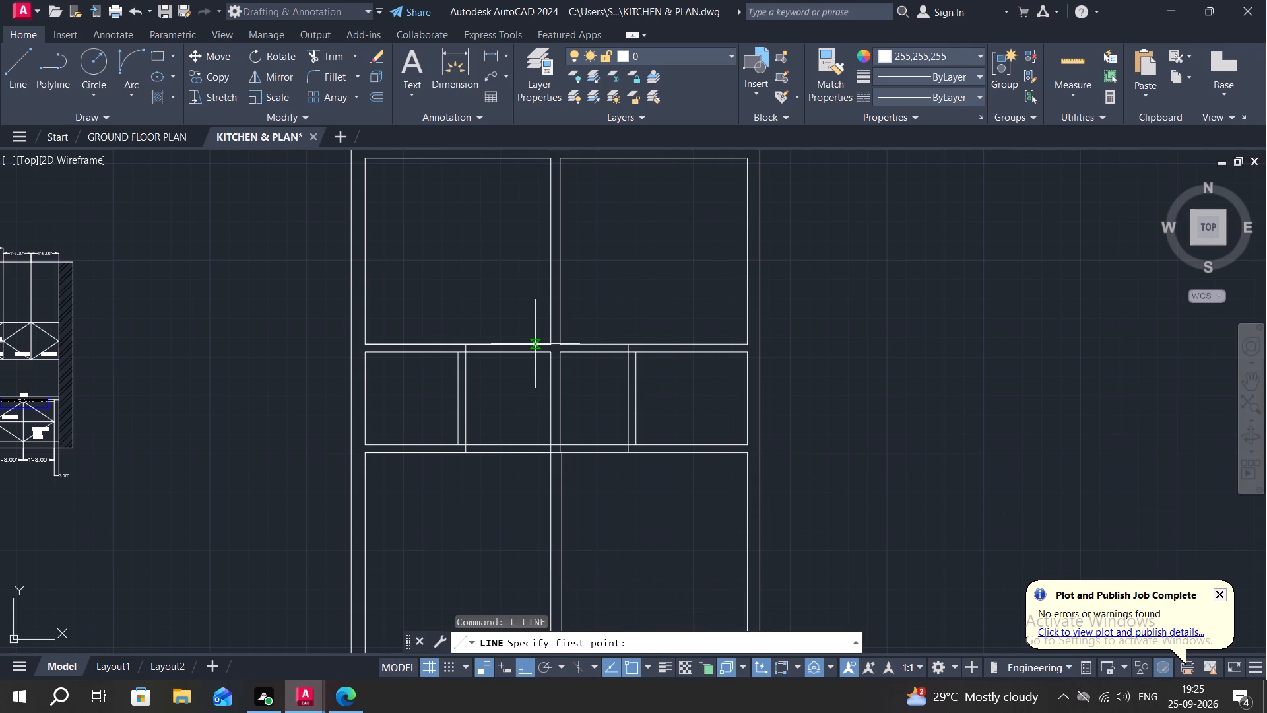
left_click(535, 345)
left_click(536, 353)
key("Escape")
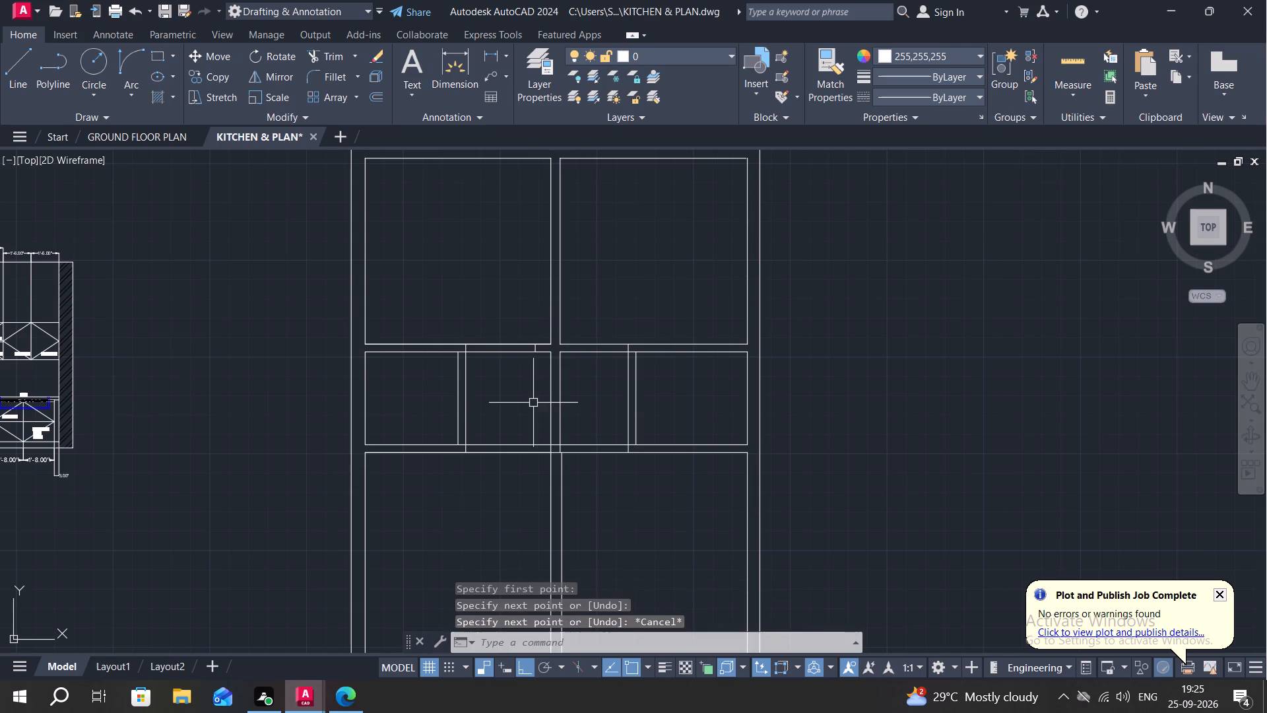
Trim both lines of the upper horizontal partition between the left-hand dividing wall and the short vertical line to make an opening.
type("TR")
key("space")
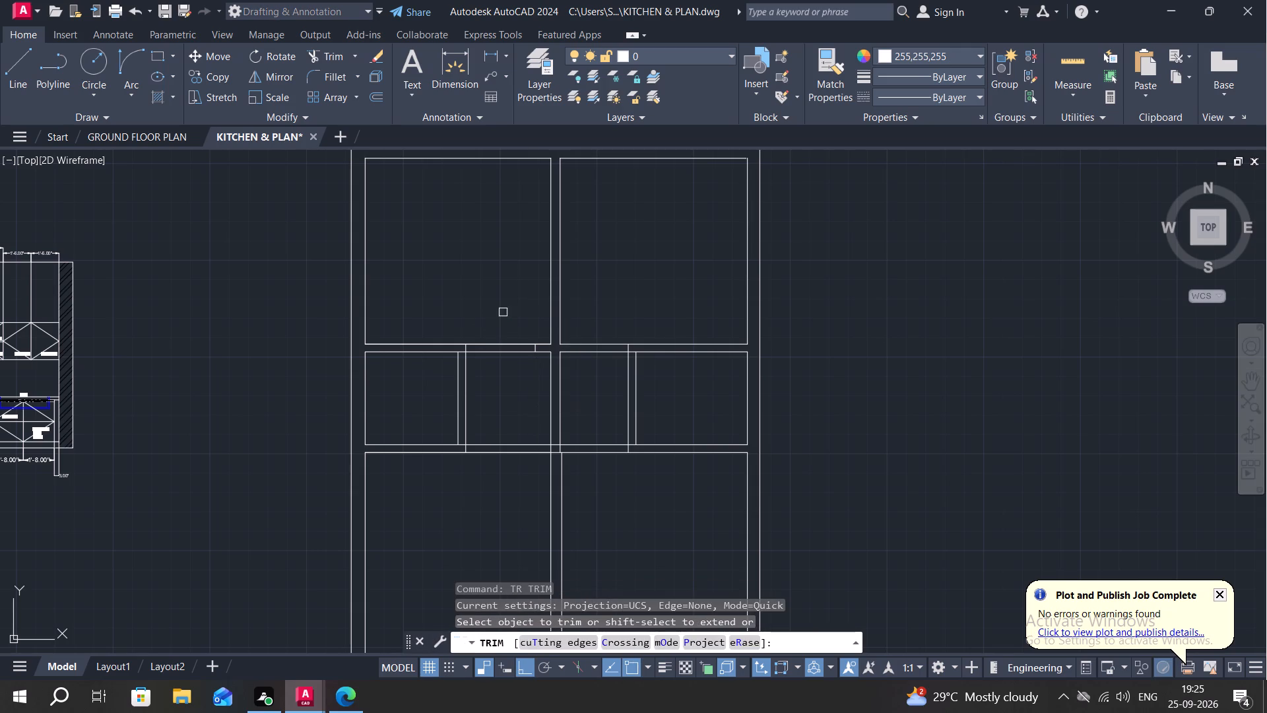
left_click_drag(503, 309, 508, 372)
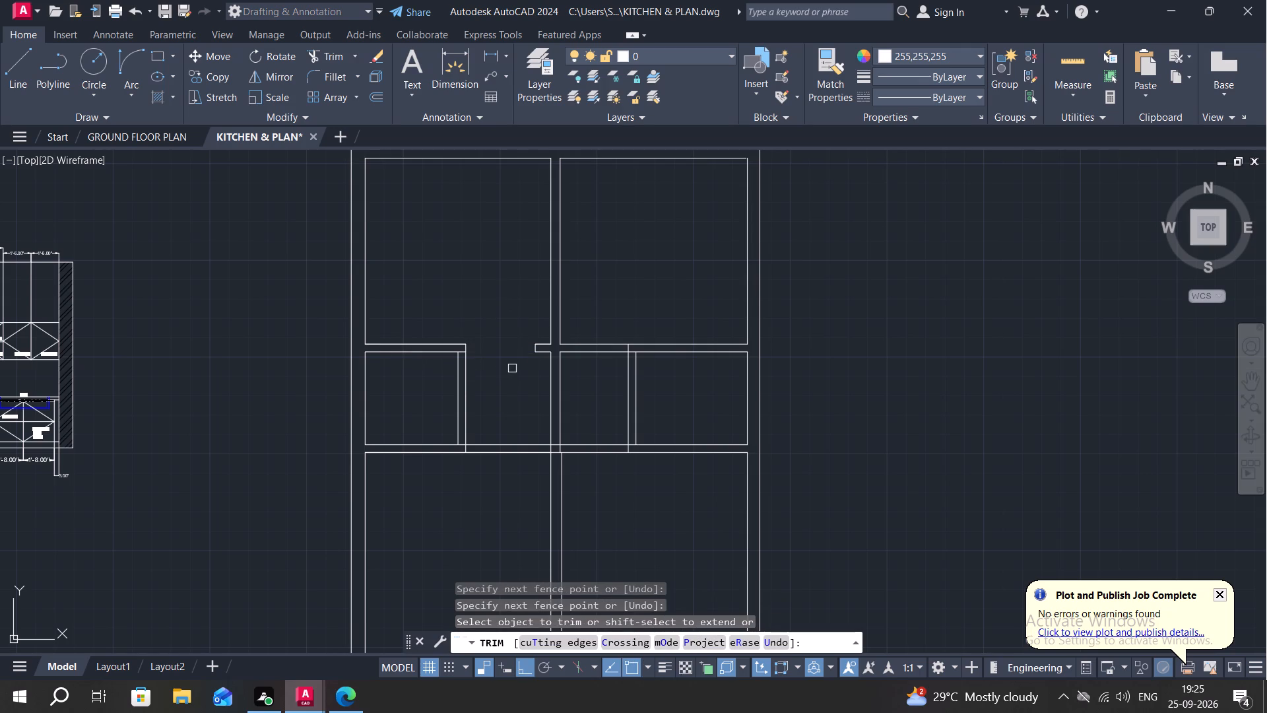
key("r")
key("Escape")
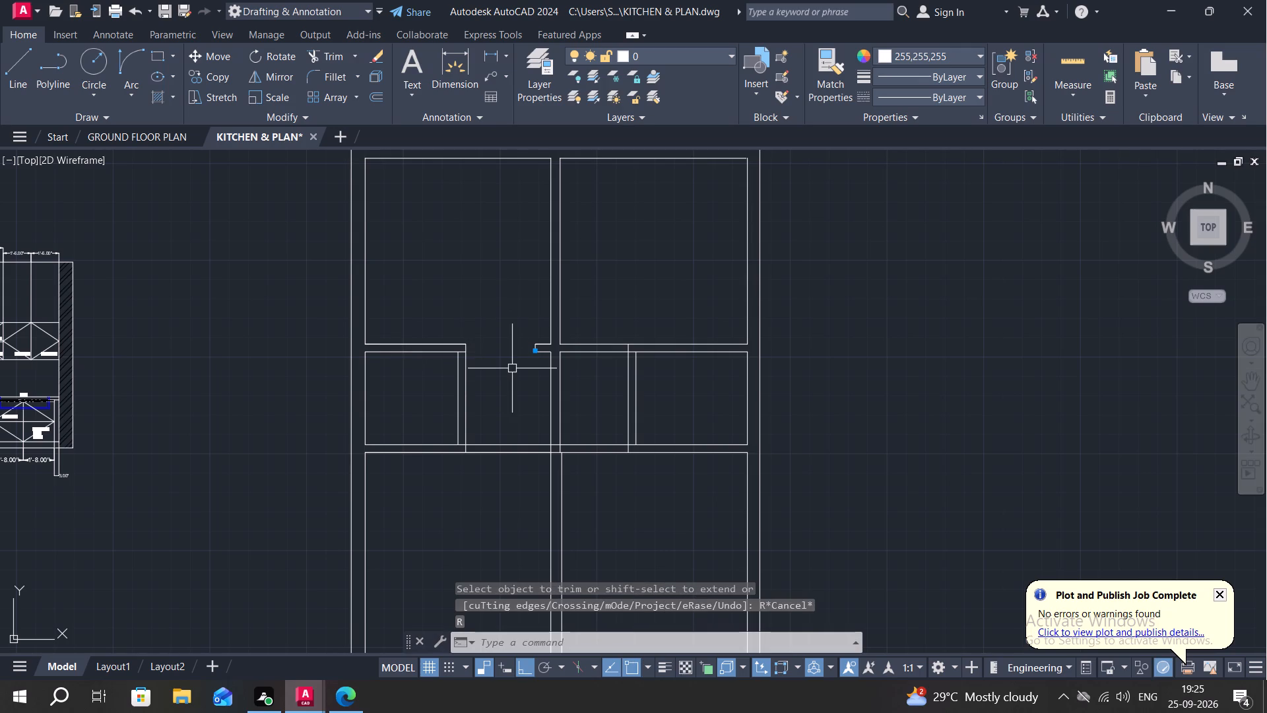
Extend the lower line of the short wall stub across the central wall to the right-hand middle room's upper line.
key("e")
key("x")
key("space")
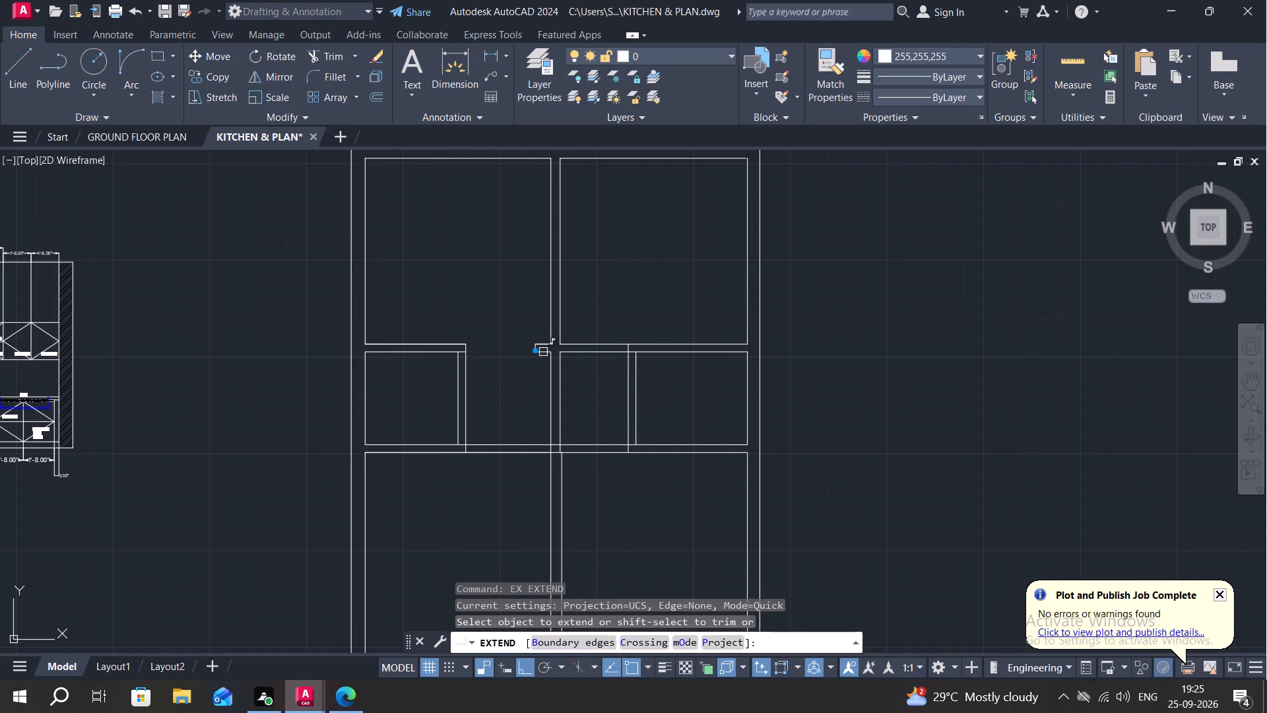
left_click(543, 352)
key("Escape")
Trim away the central wall lines between the two middle rooms, including their stubs inside the lower horizontal partition.
type("TR")
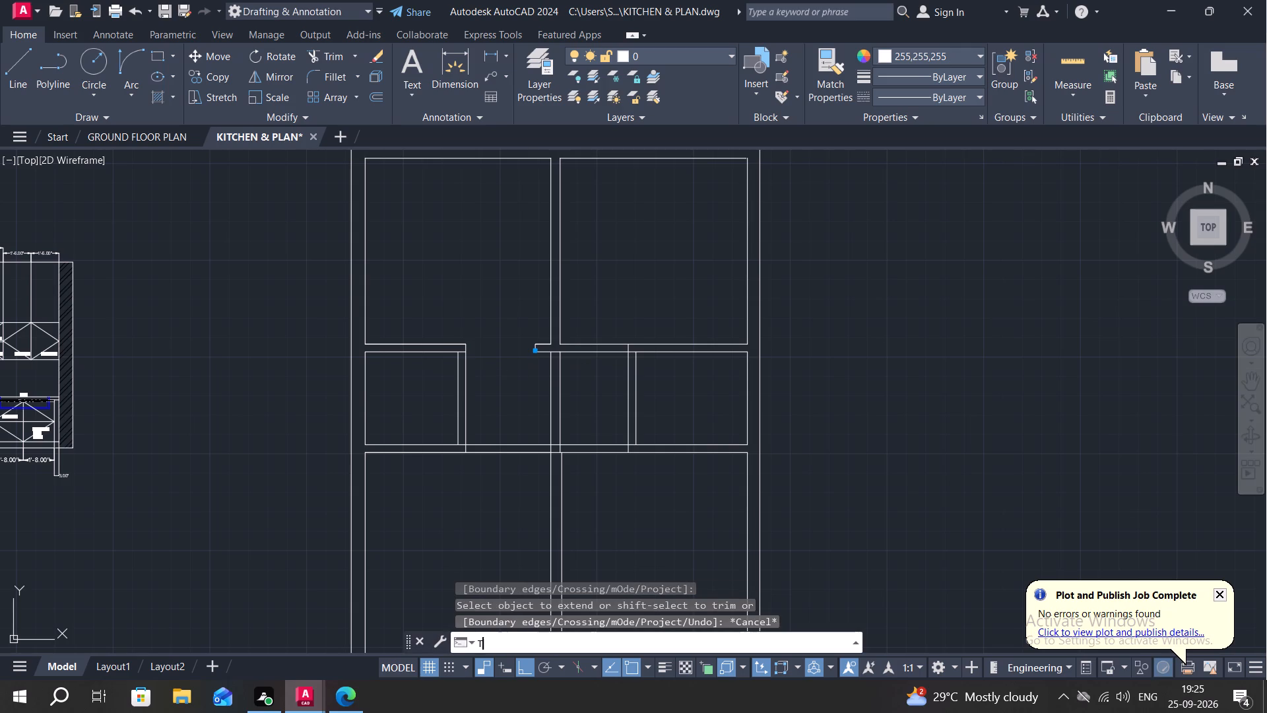
key("space")
left_click_drag(540, 371, 585, 393)
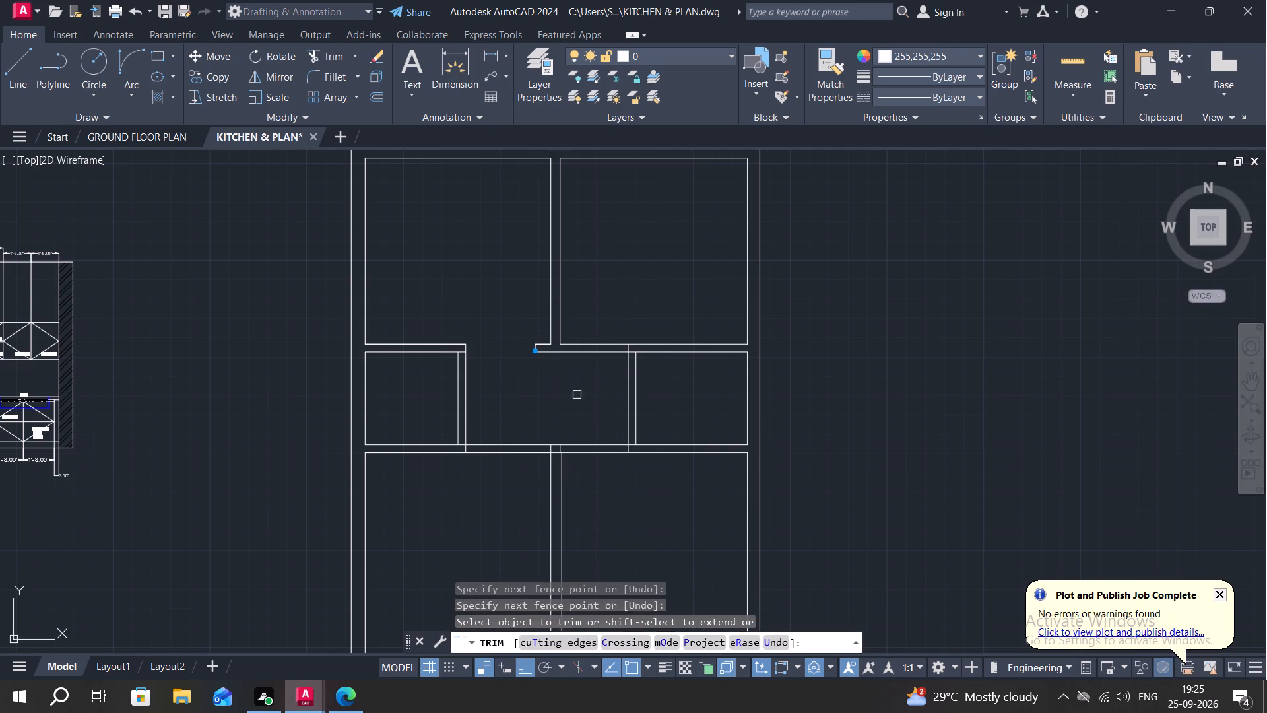
scroll(556, 445, "up", 3)
left_click_drag(498, 467, 565, 473)
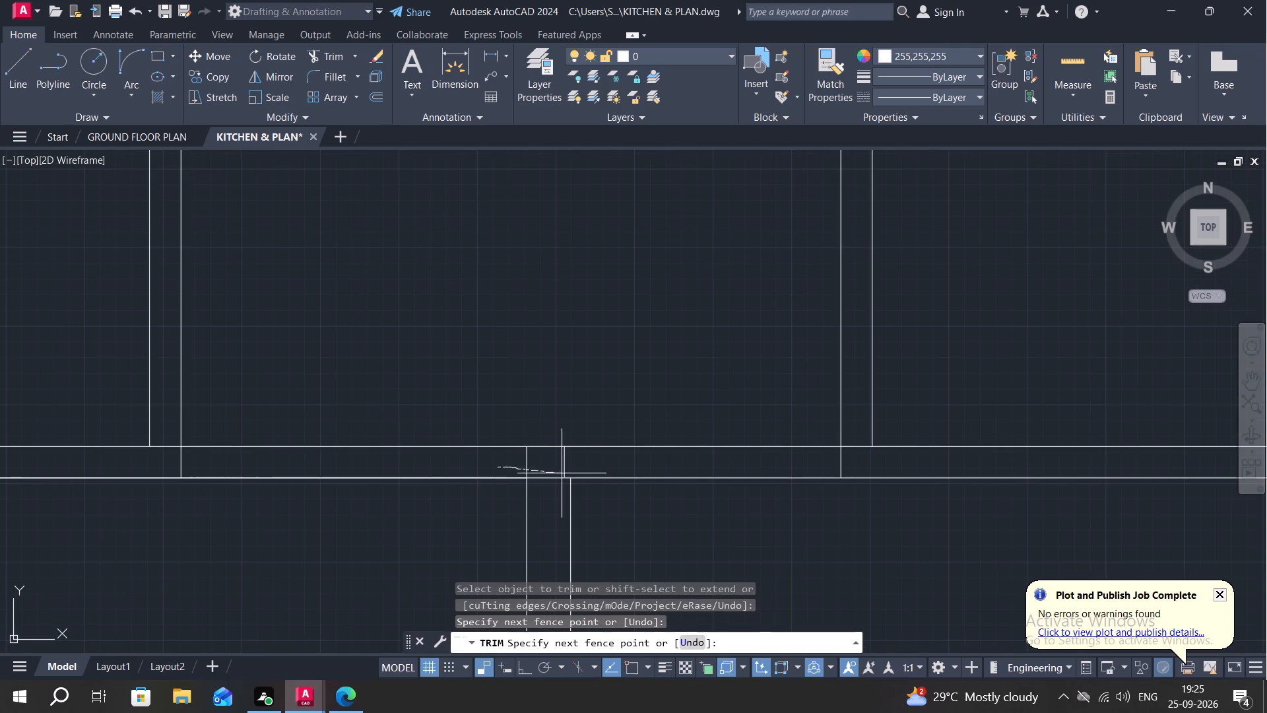
left_click_drag(565, 473, 590, 473)
scroll(517, 411, "down", 2)
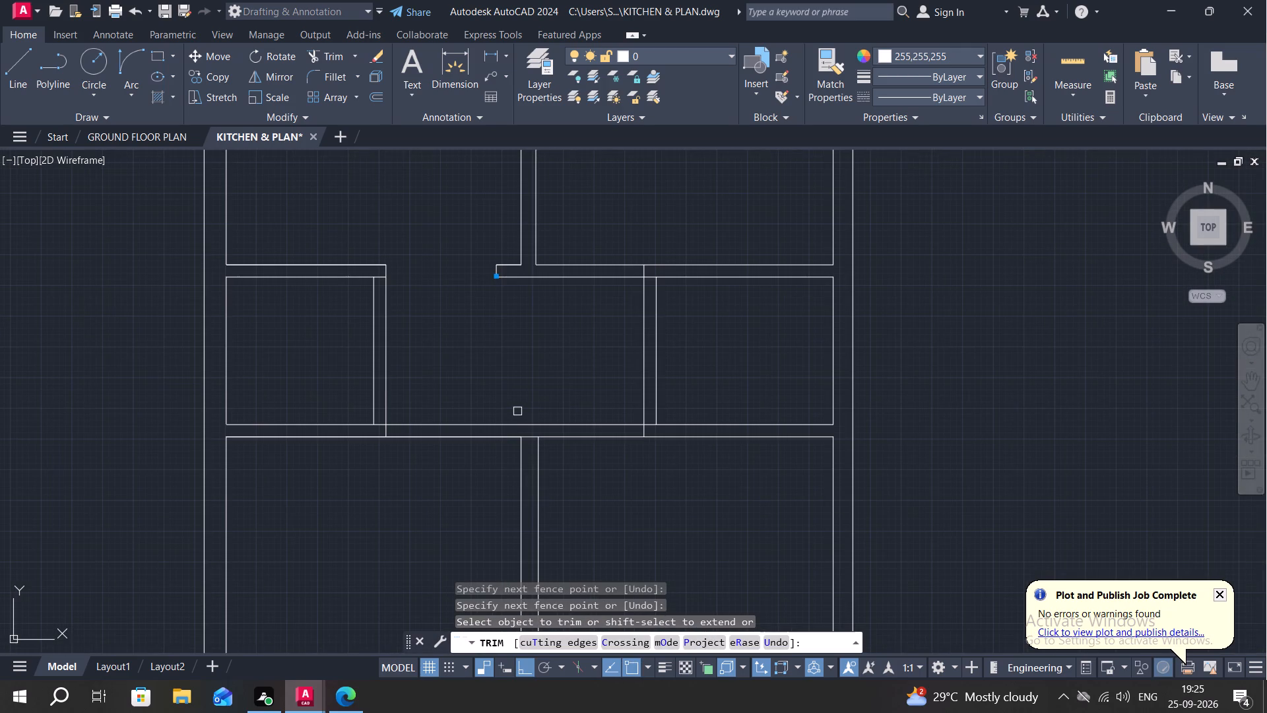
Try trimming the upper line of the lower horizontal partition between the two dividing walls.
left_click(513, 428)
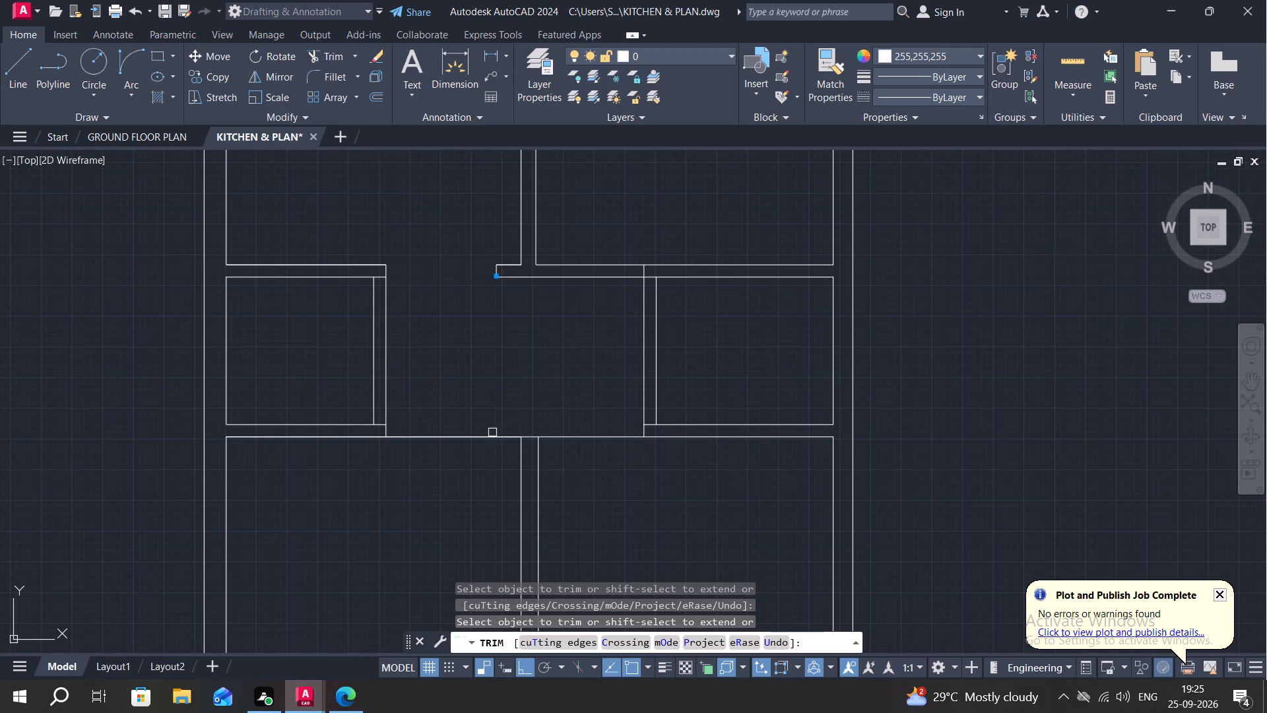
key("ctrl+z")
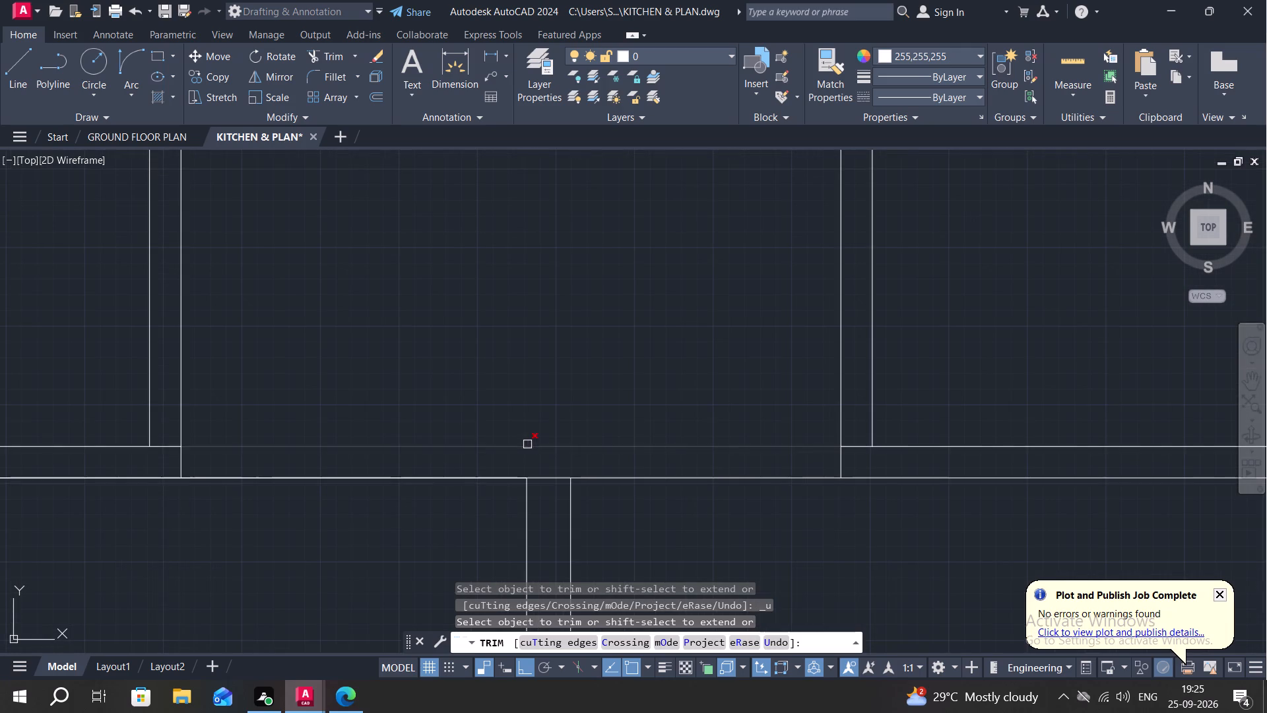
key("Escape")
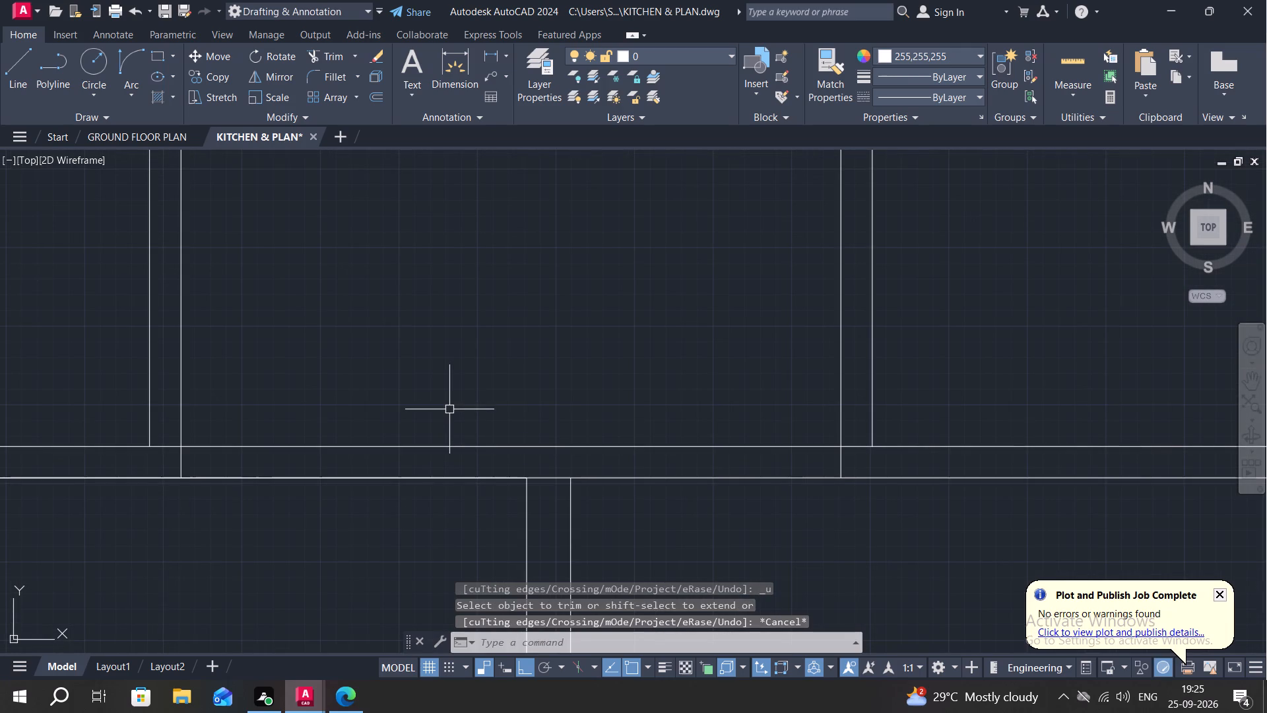
Extend the left line of the lower central wall up to the upper line of the lower horizontal partition.
type("EX")
key("space")
left_click(525, 510)
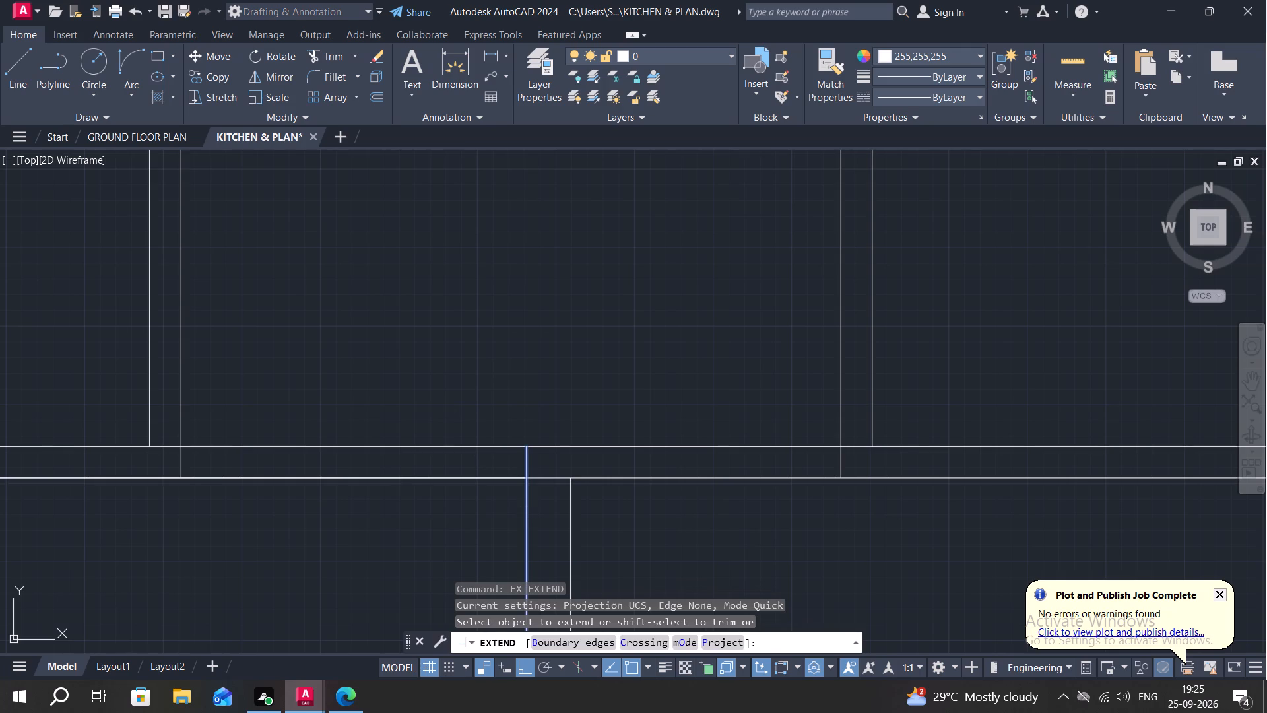
key("Escape")
Trim the lower horizontal partition between the left-hand dividing wall and the lower central wall, clearing the line inside the wall corner.
type("TR")
key("space")
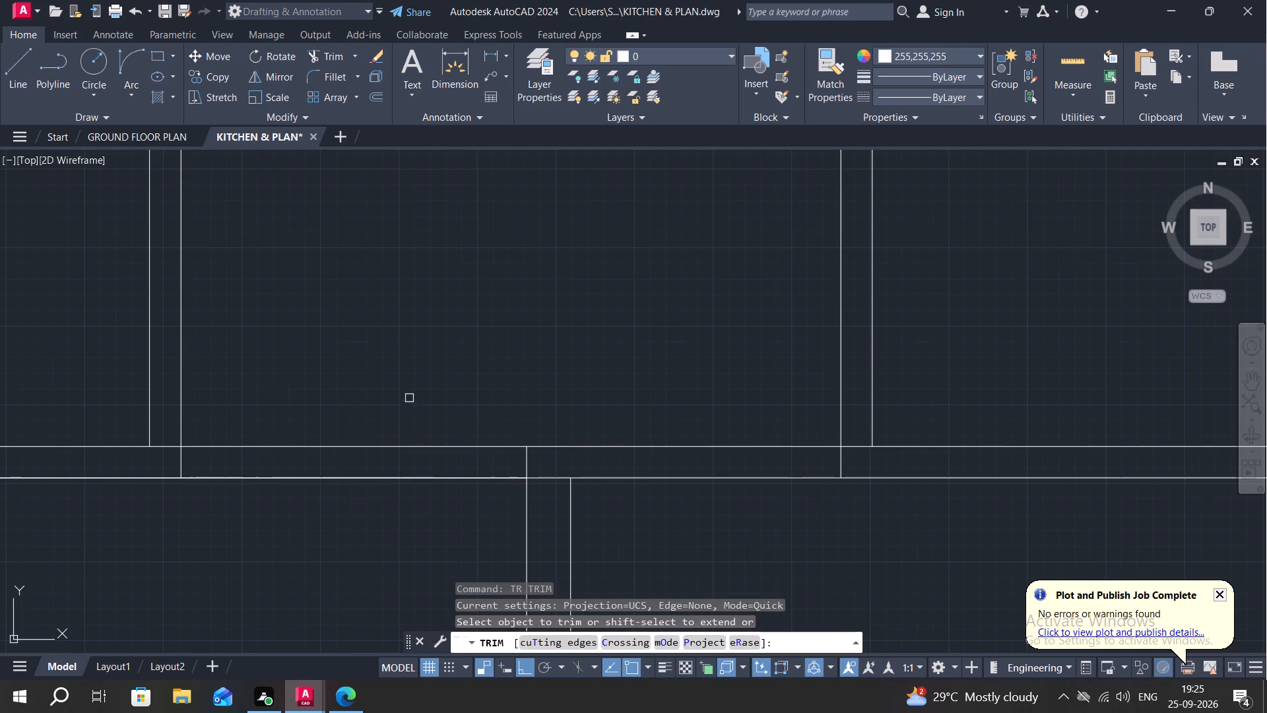
left_click_drag(409, 398, 416, 528)
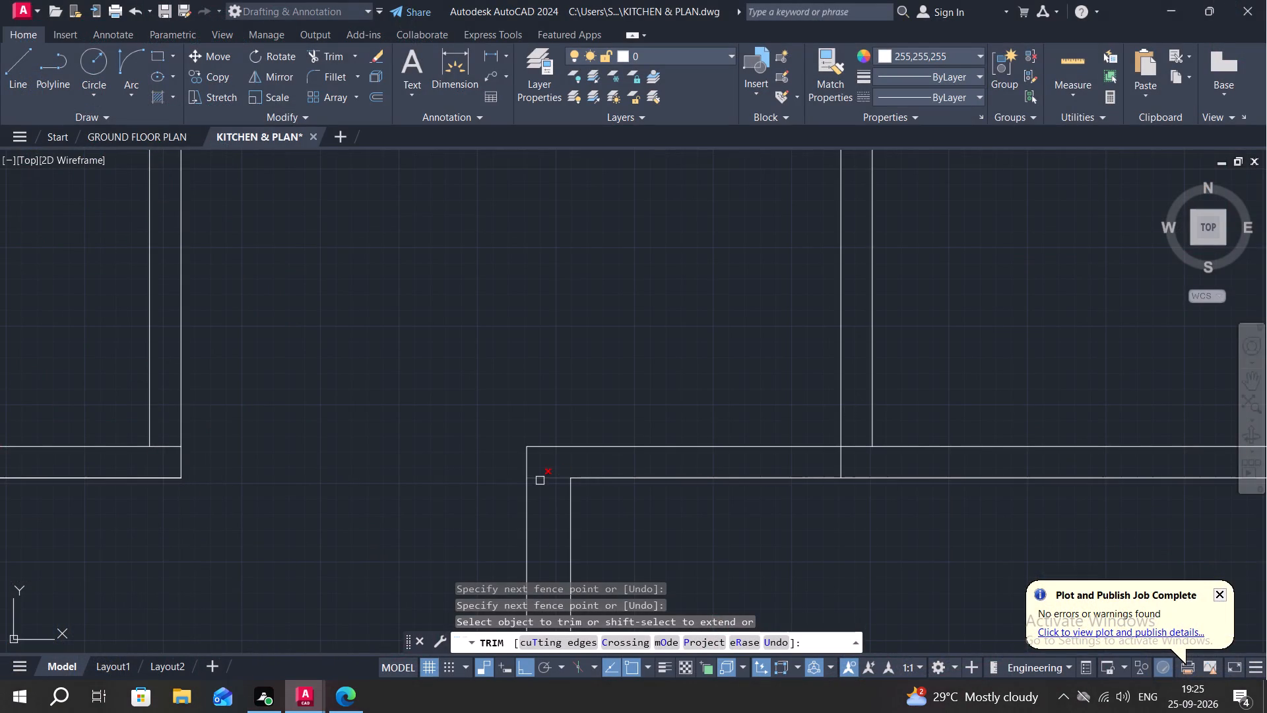
left_click(544, 479)
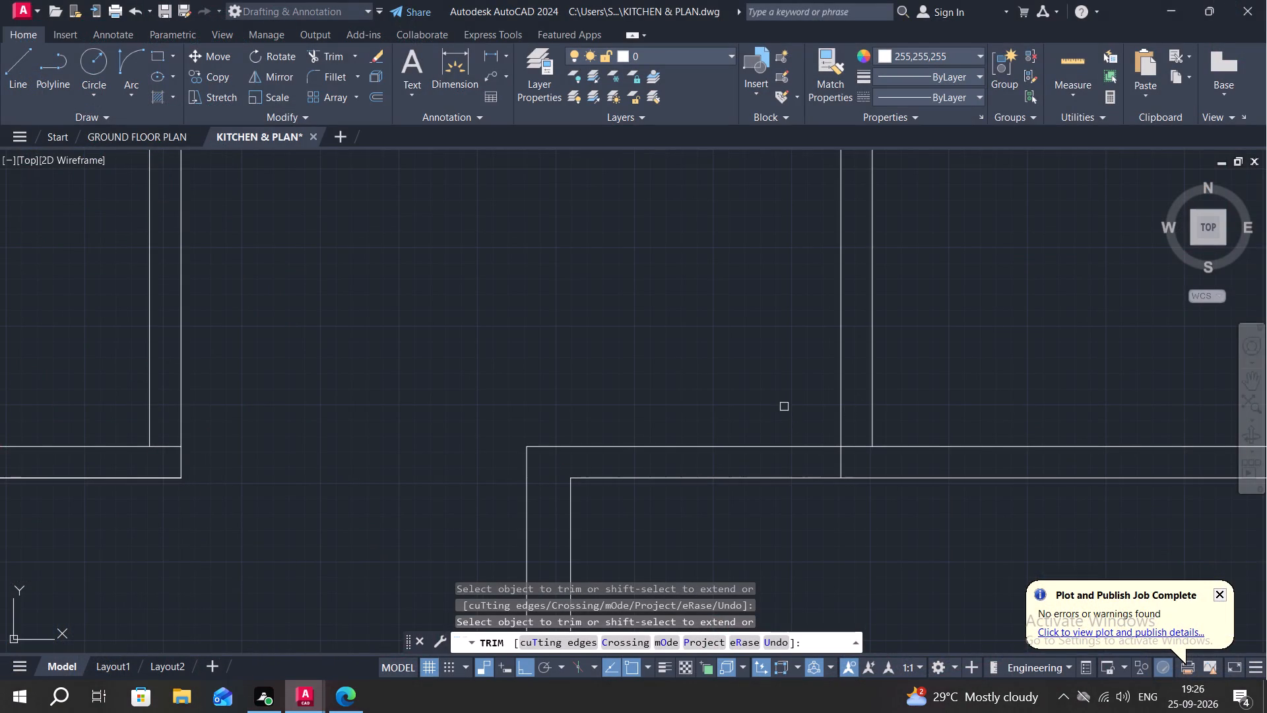
Trim the overlapping lines where the right-hand dividing wall meets the upper and lower horizontal partitions.
scroll(783, 407, "down", 3)
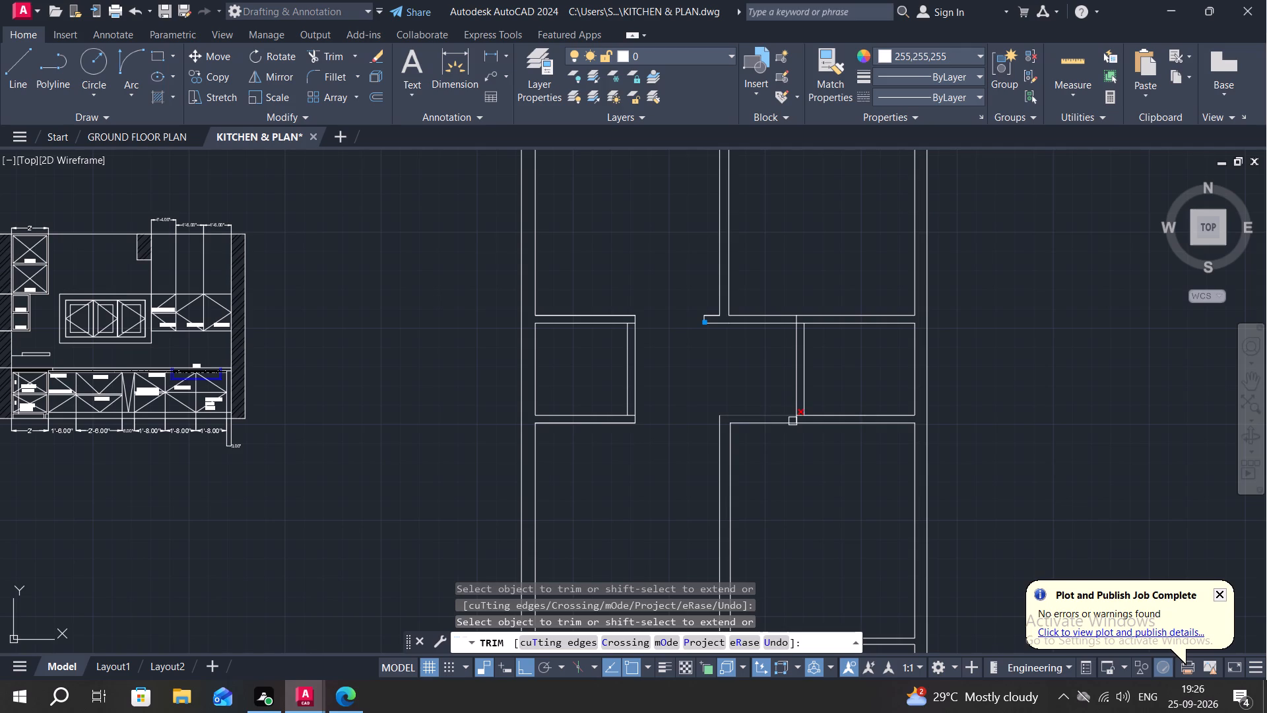
scroll(787, 339, "up", 2)
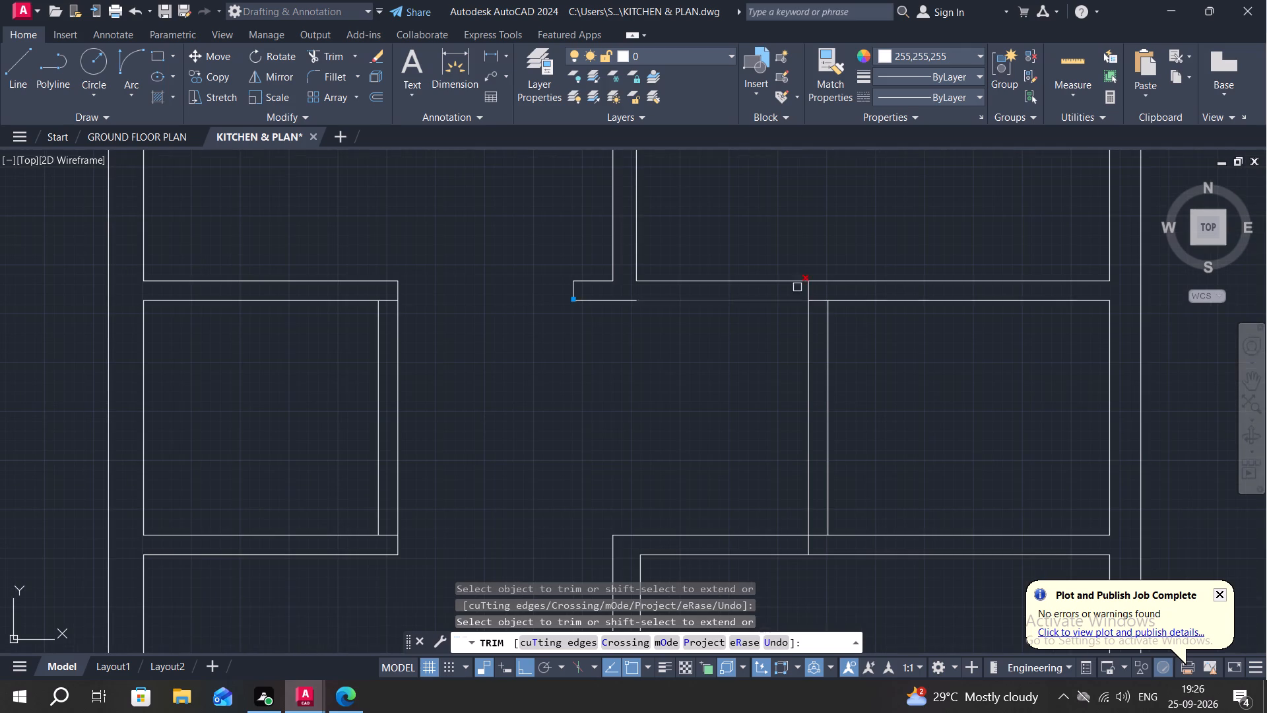
left_click(810, 291)
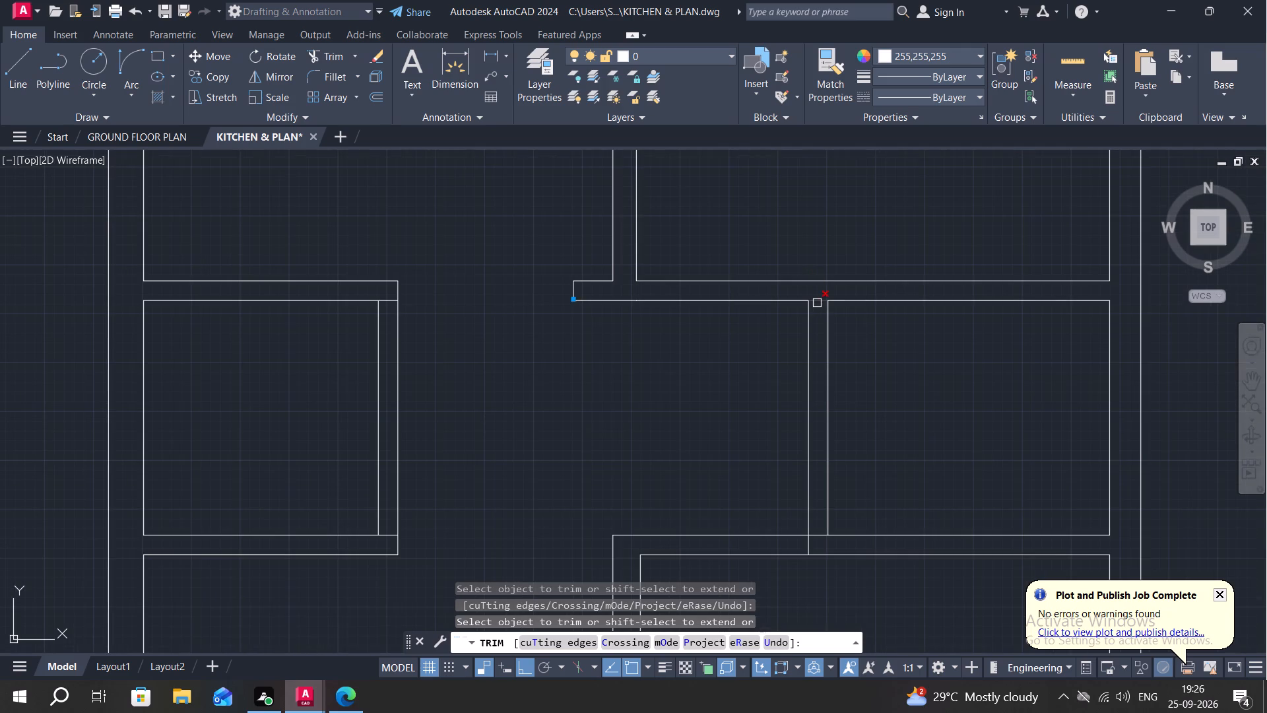
left_click(817, 303)
middle_click_drag(744, 390, 735, 301)
scroll(804, 469, "up", 3)
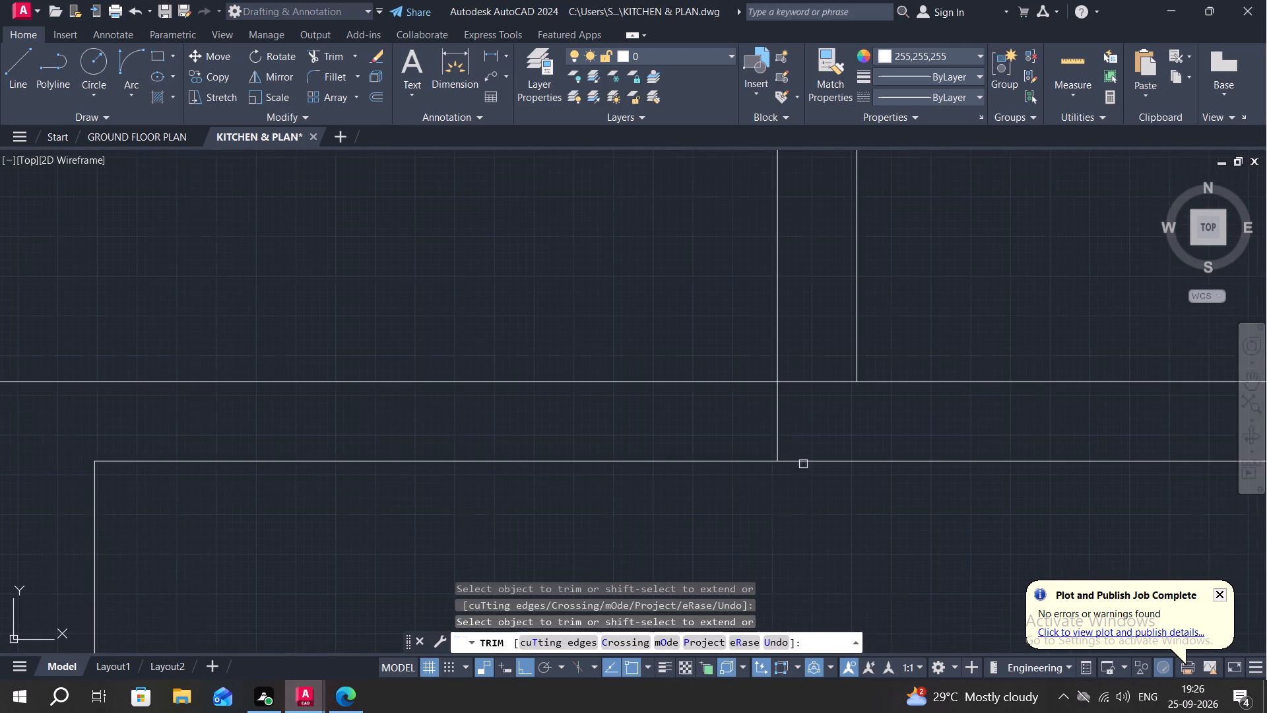
left_click(779, 422)
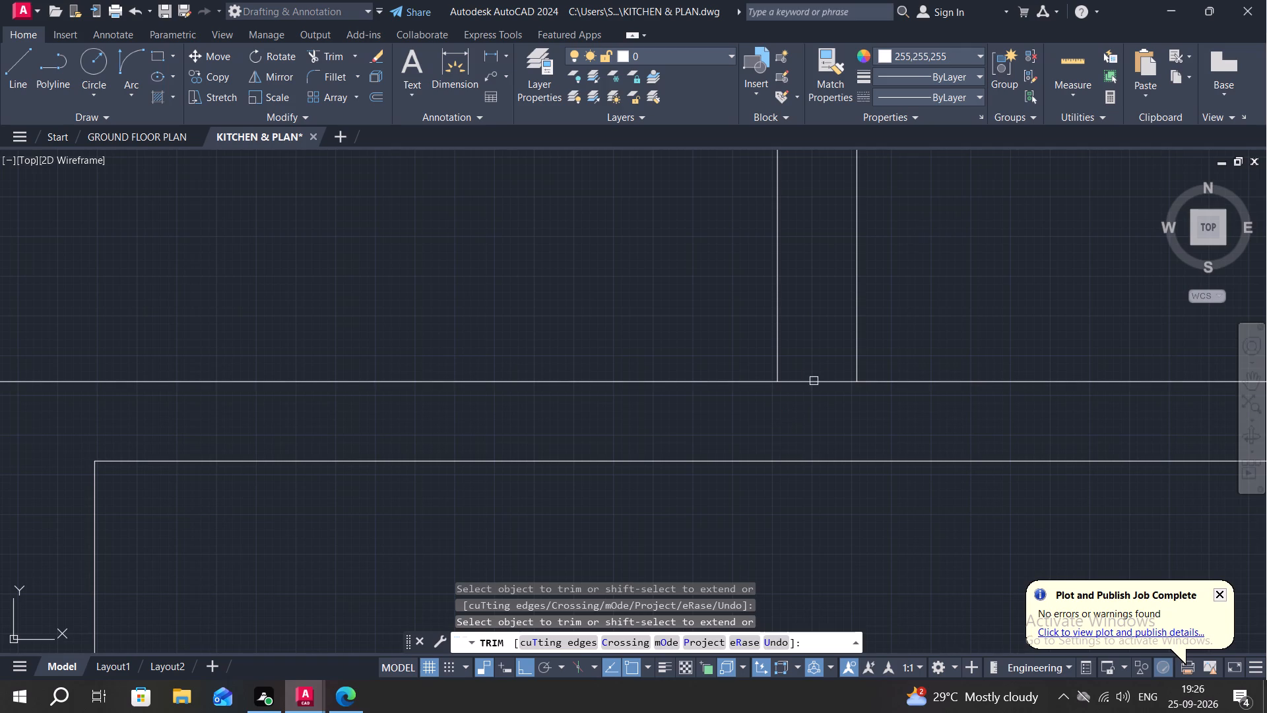
left_click(814, 381)
key("Escape")
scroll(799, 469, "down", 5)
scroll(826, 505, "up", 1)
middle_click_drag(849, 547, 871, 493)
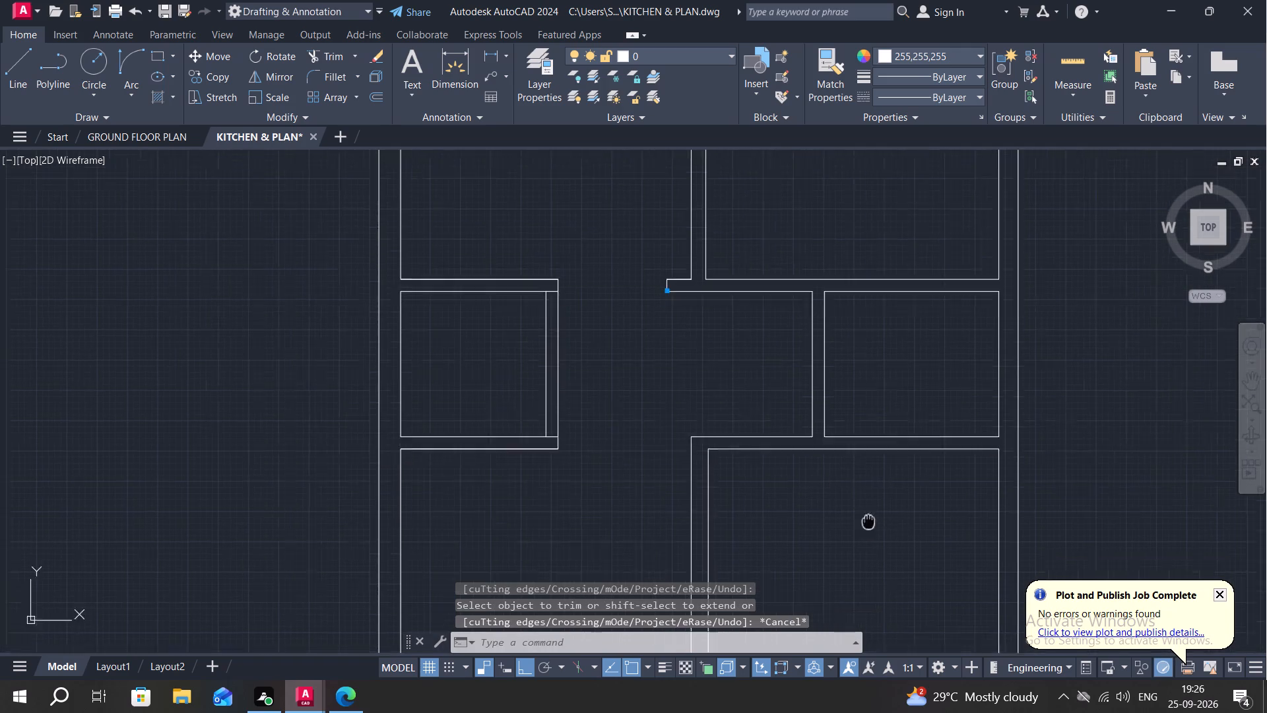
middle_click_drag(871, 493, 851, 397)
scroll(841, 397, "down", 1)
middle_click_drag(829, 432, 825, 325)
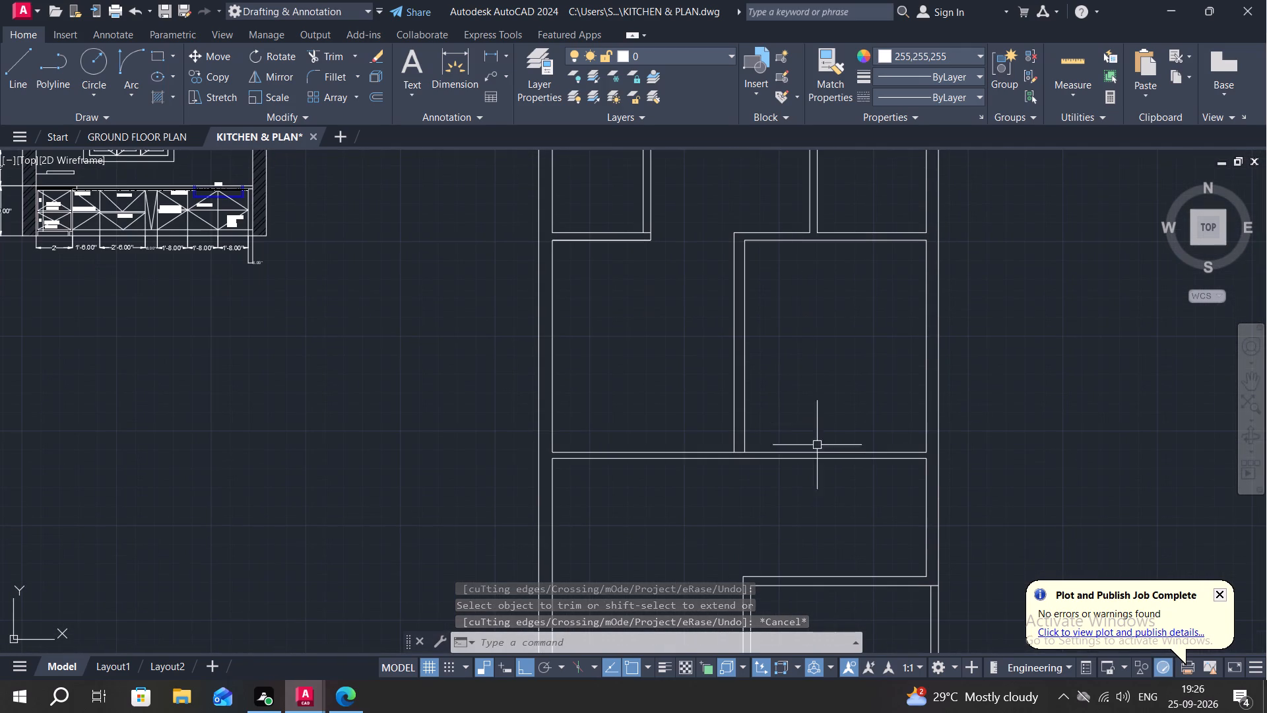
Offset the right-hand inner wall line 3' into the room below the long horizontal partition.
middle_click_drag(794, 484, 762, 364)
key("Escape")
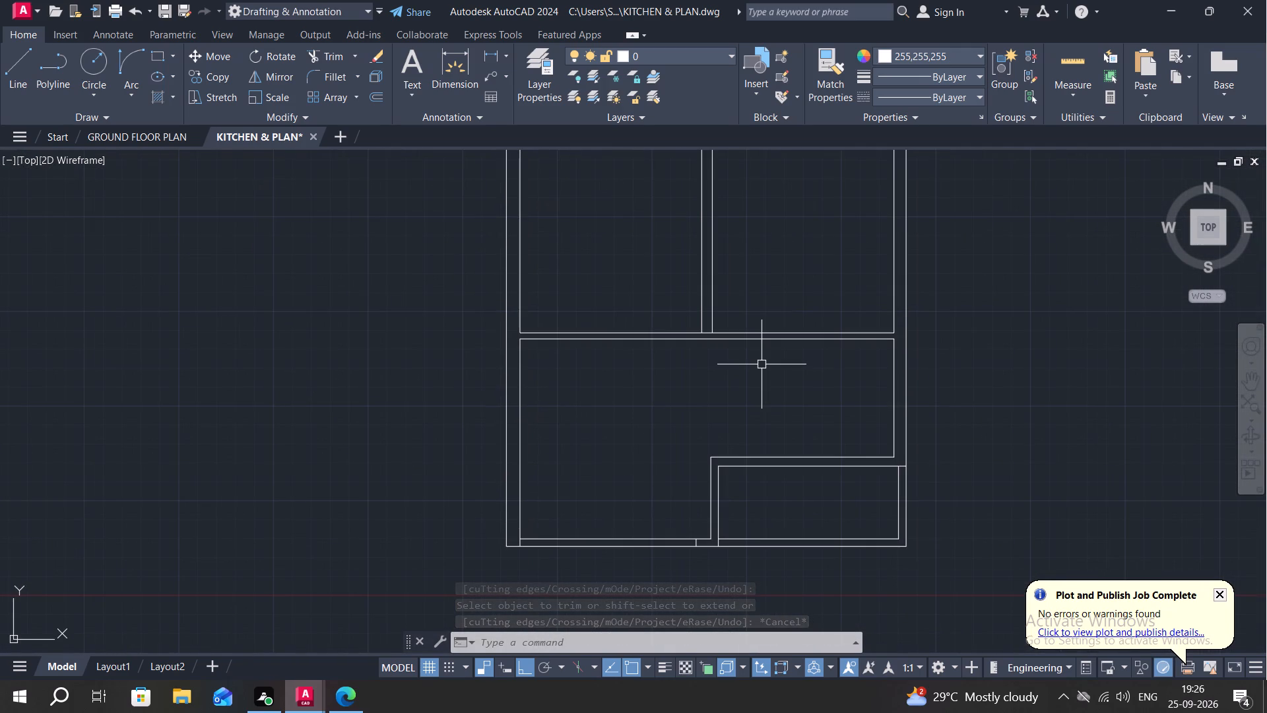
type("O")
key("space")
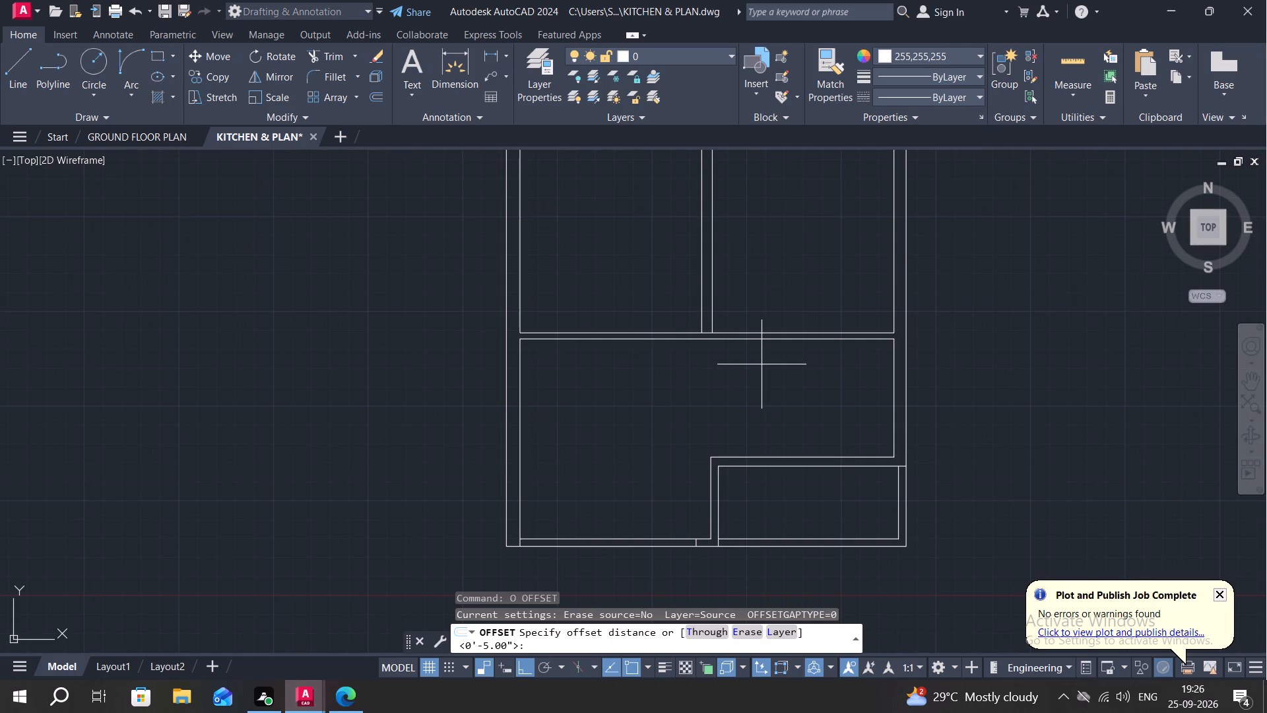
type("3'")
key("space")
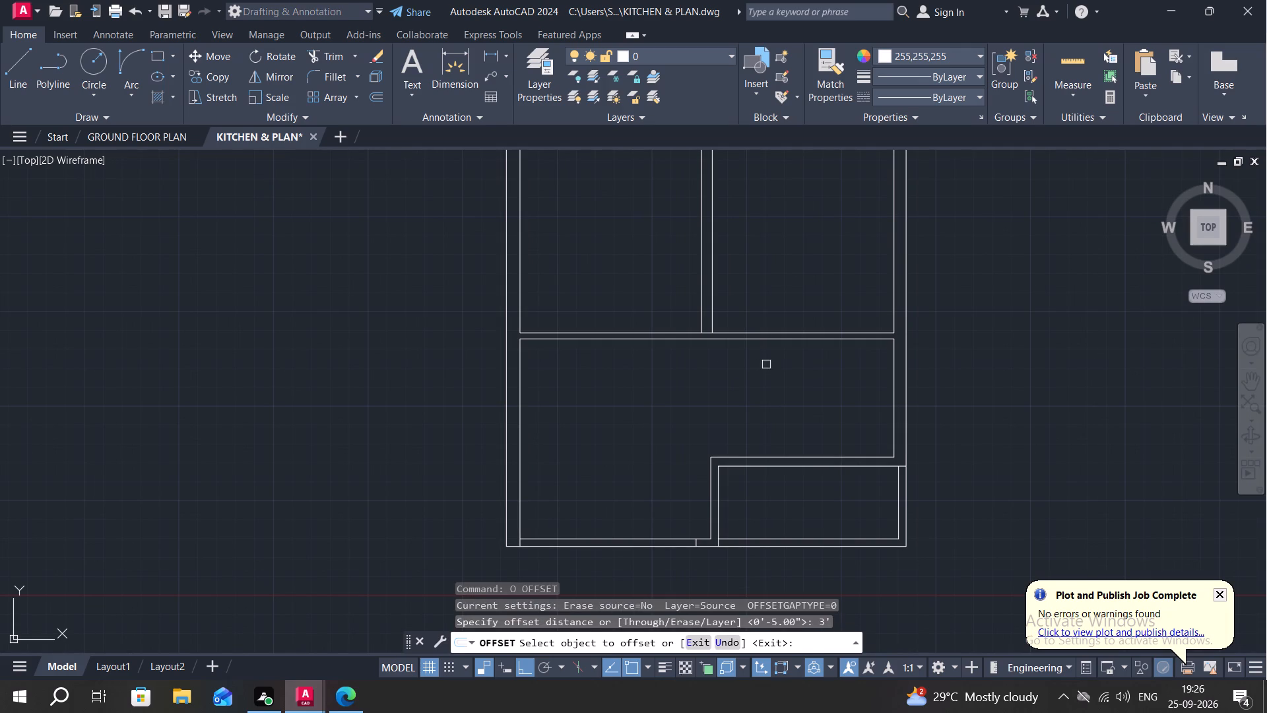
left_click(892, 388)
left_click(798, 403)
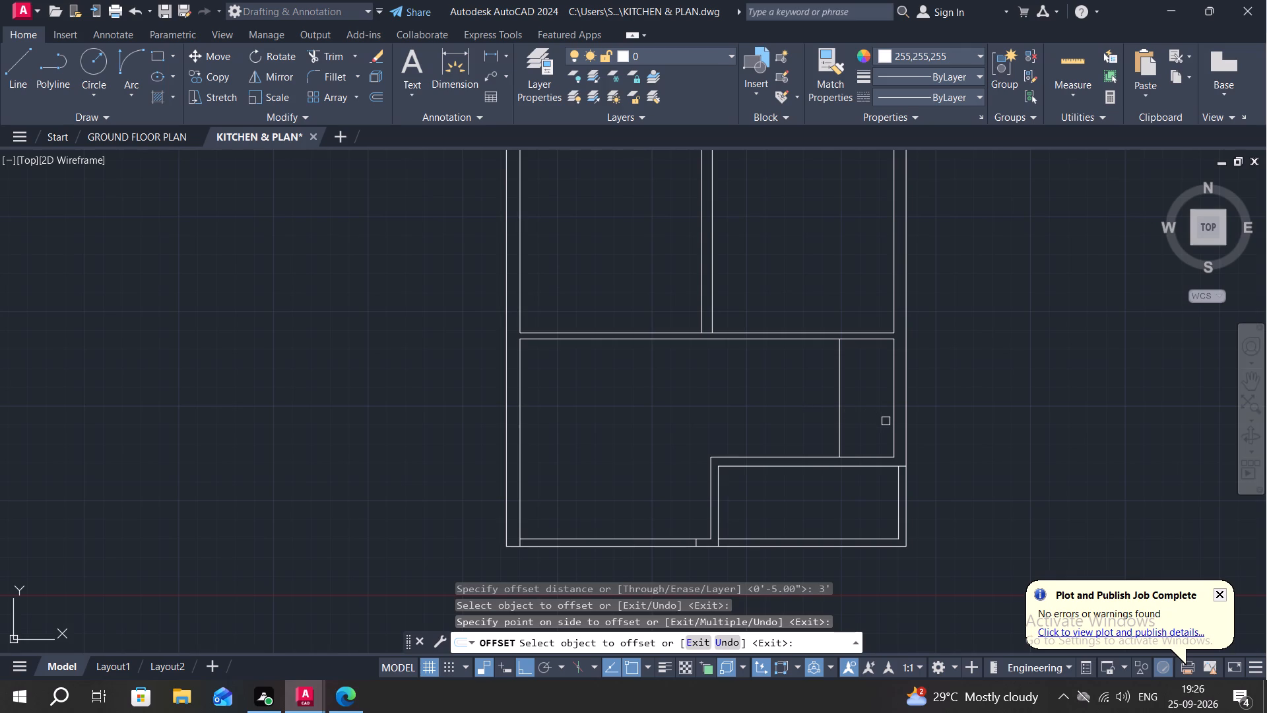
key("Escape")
Offset the same right-hand inner wall line 10' into the room to mark the start of the stairs.
type("O")
key("space")
key("1")
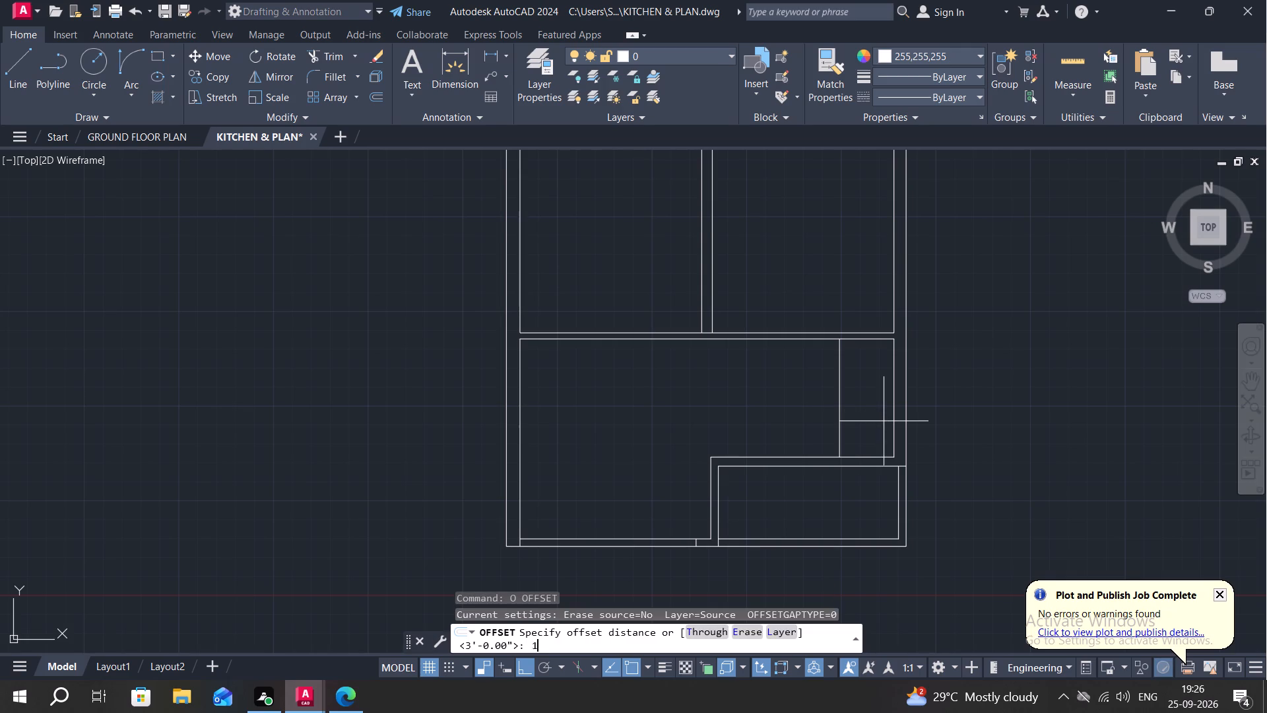
type("0'")
key("space")
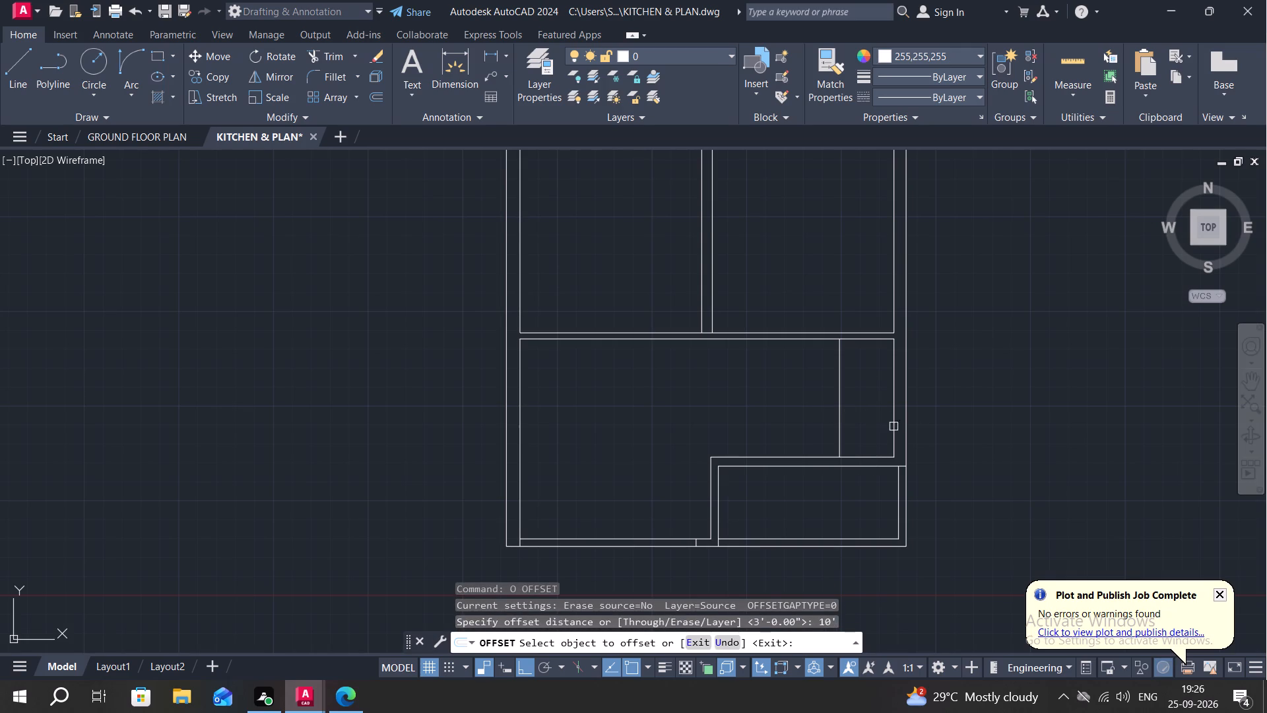
left_click(893, 426)
left_click(775, 421)
key("Escape")
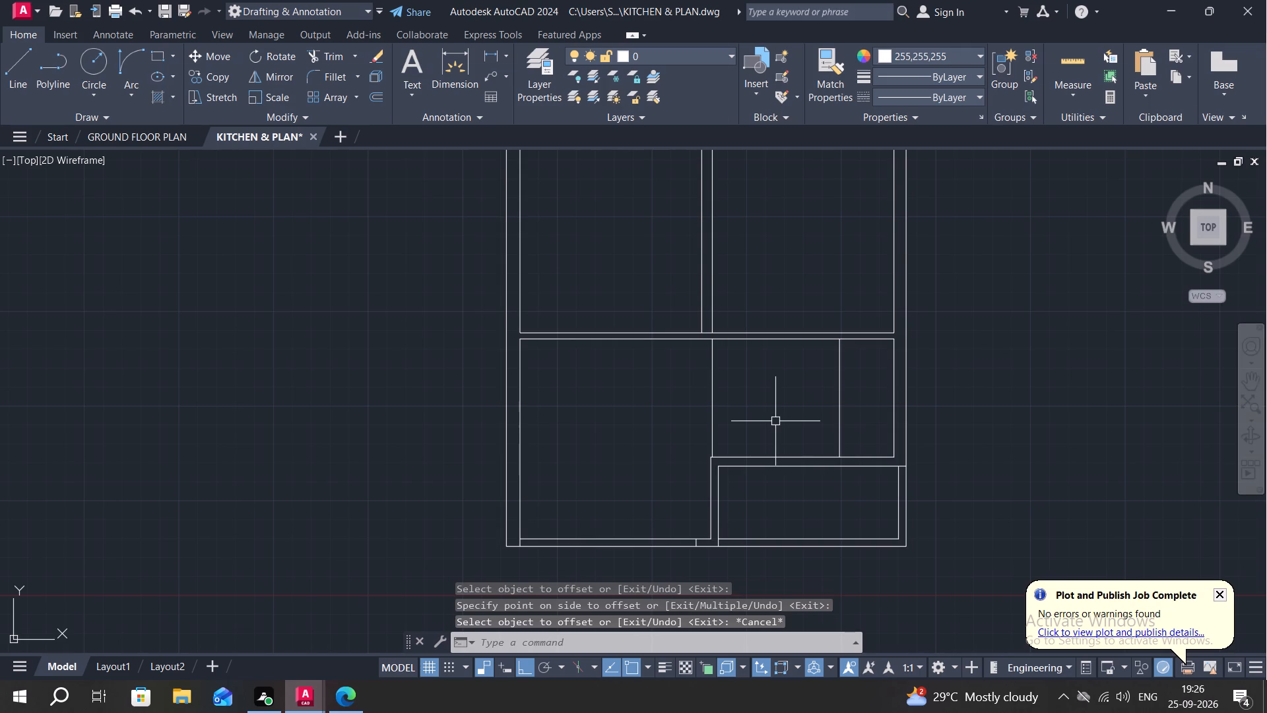
Extend both lines of the short lower partition across to the inner face of the left-hand outer wall.
scroll(704, 469, "up", 2)
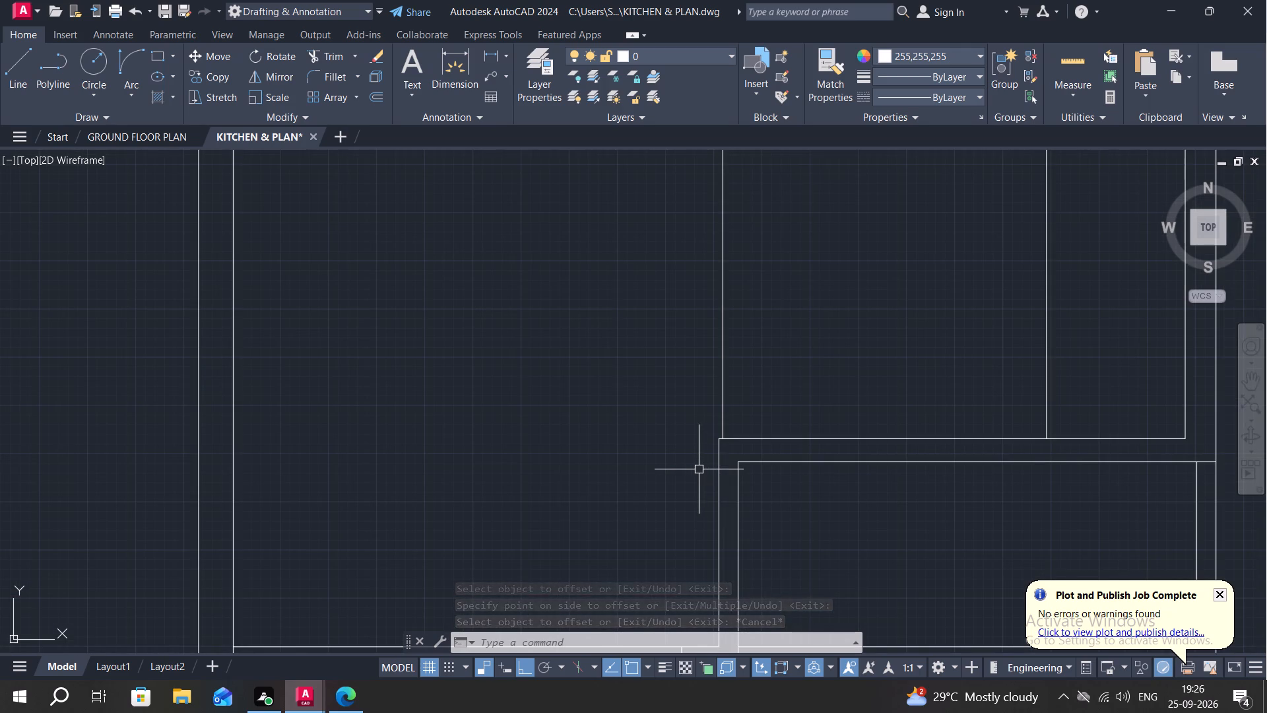
type("EX")
key("space")
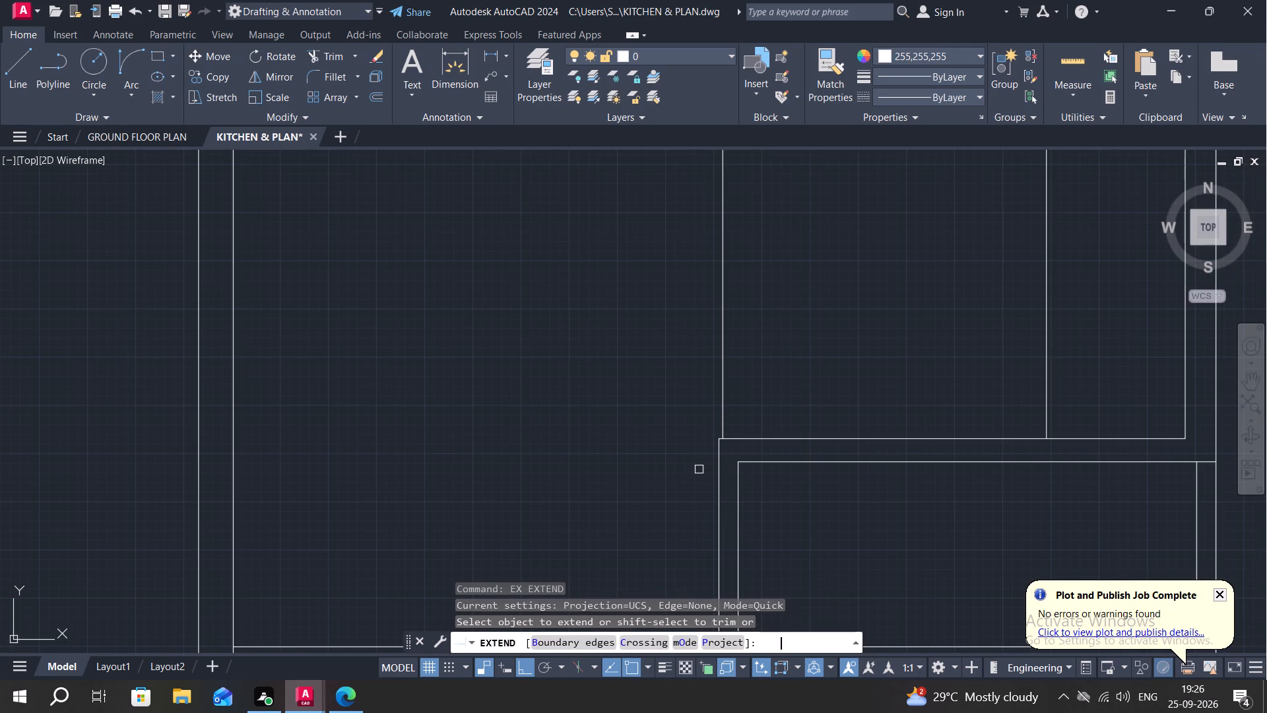
left_click(781, 462)
left_click(767, 462)
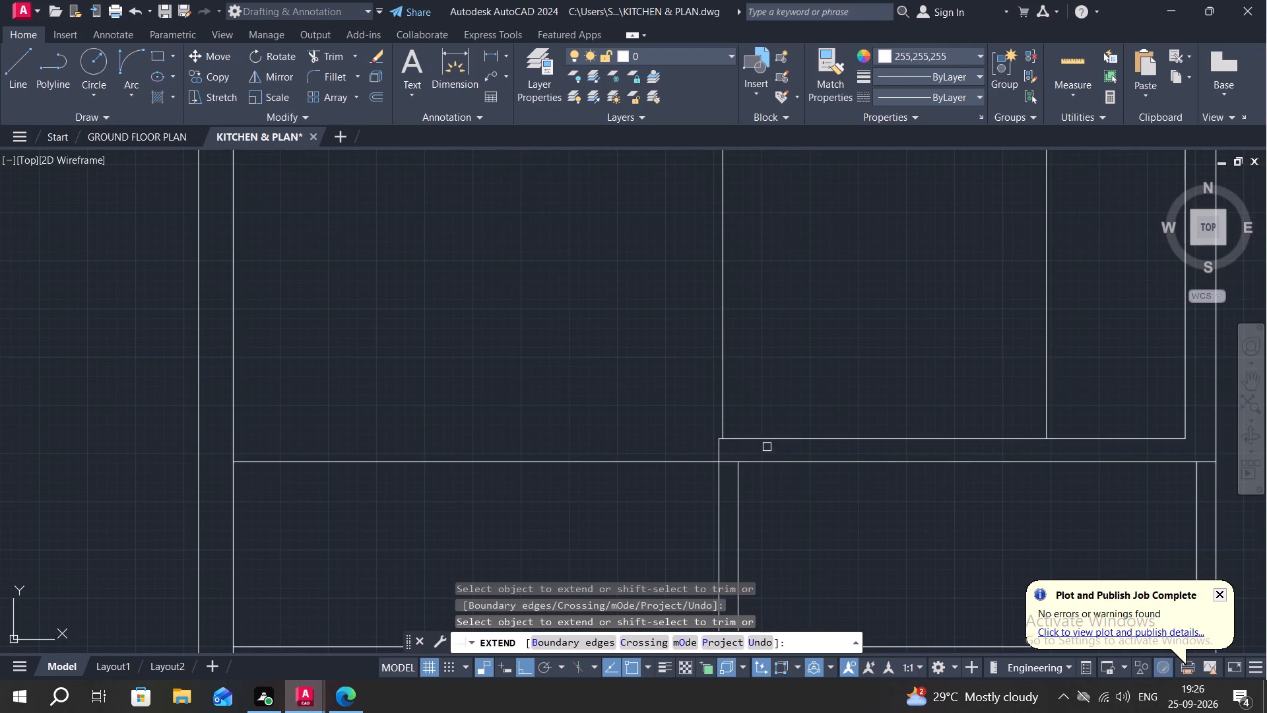
left_click(767, 438)
key("Escape")
Draw a short line across the extended partition, just left of the lower central wall.
key("l")
key("space")
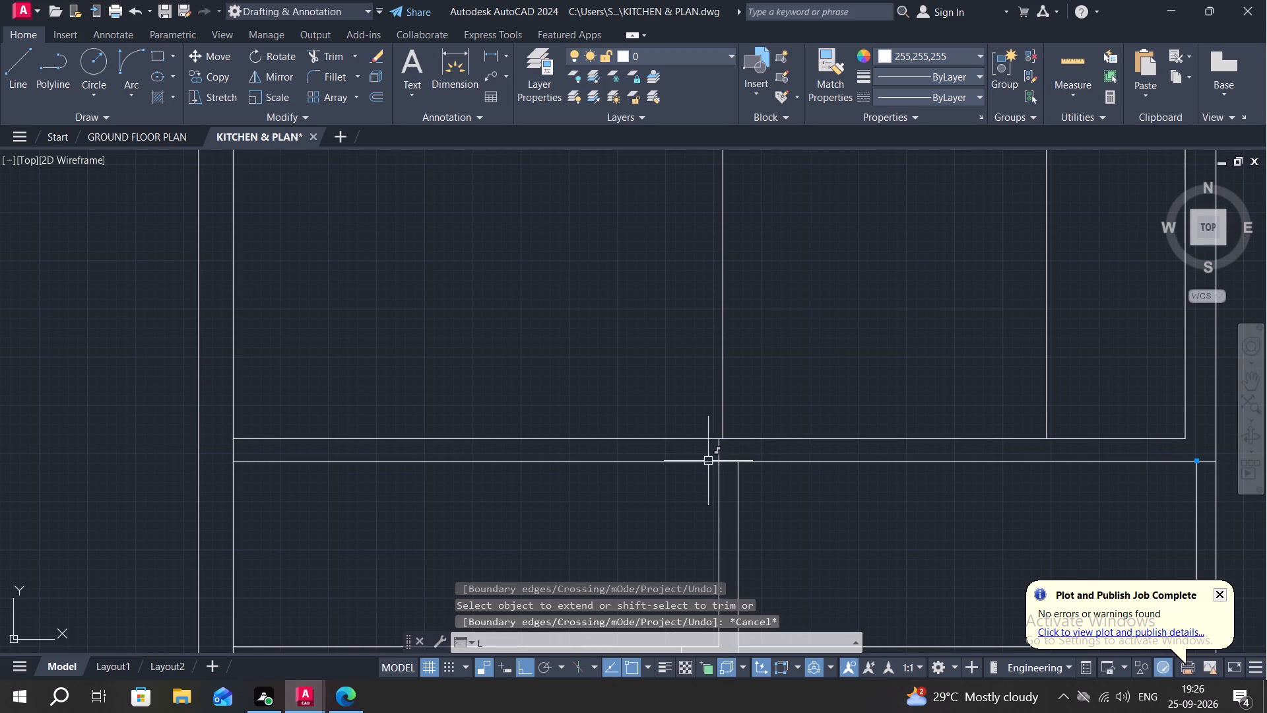
left_click(676, 438)
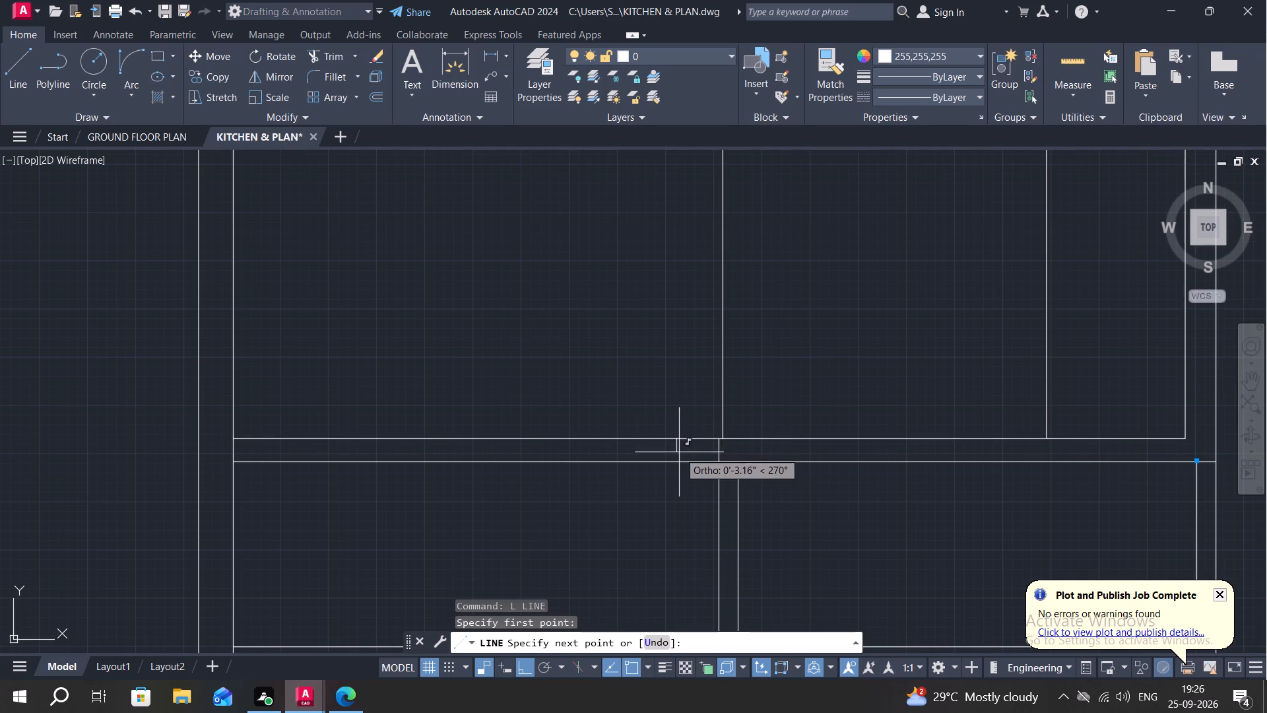
left_click(679, 464)
key("Escape")
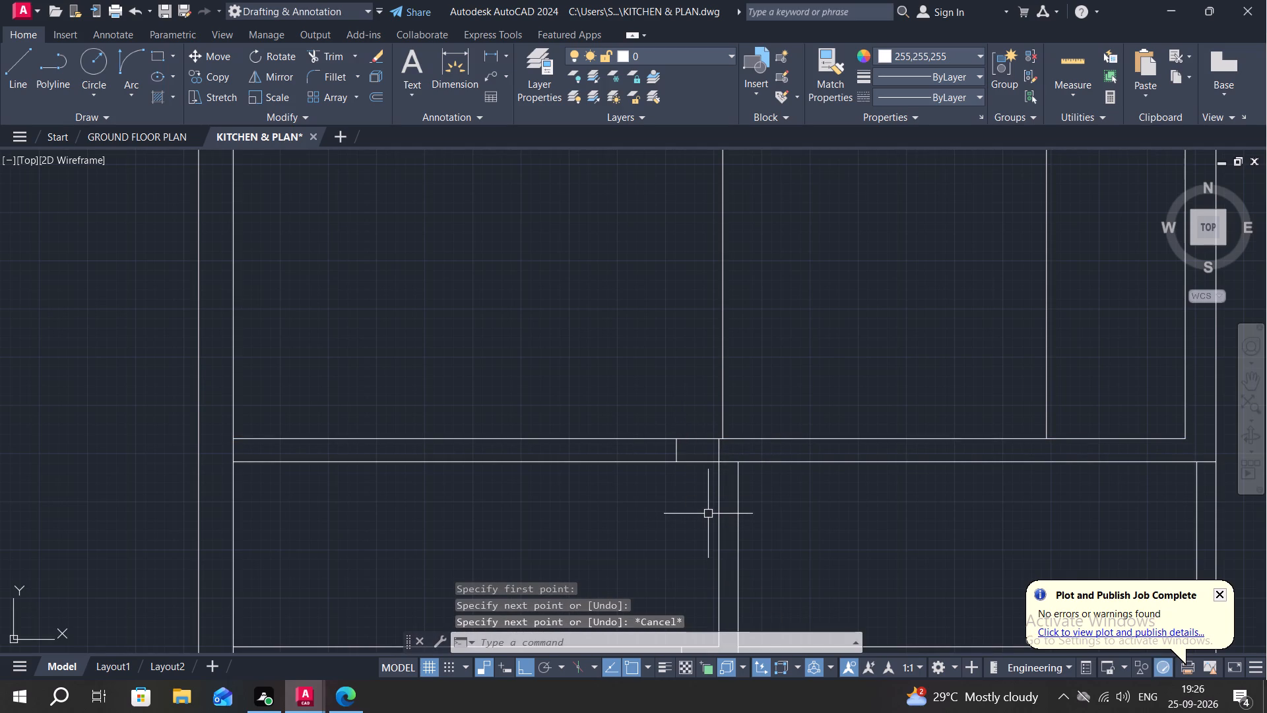
Trim the partition lines beyond the short end line and clear the overlapping lines at the lower central wall junction.
key("t")
key("r")
key("space")
left_click_drag(476, 384, 515, 524)
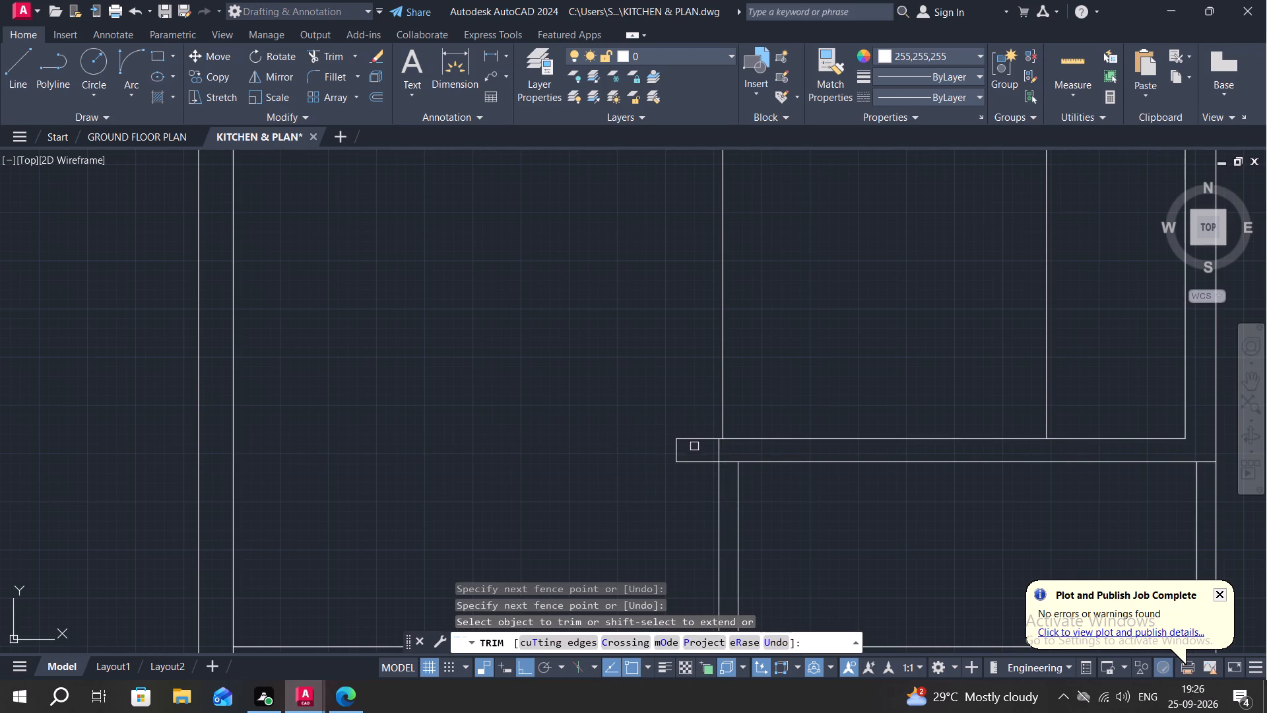
left_click(719, 451)
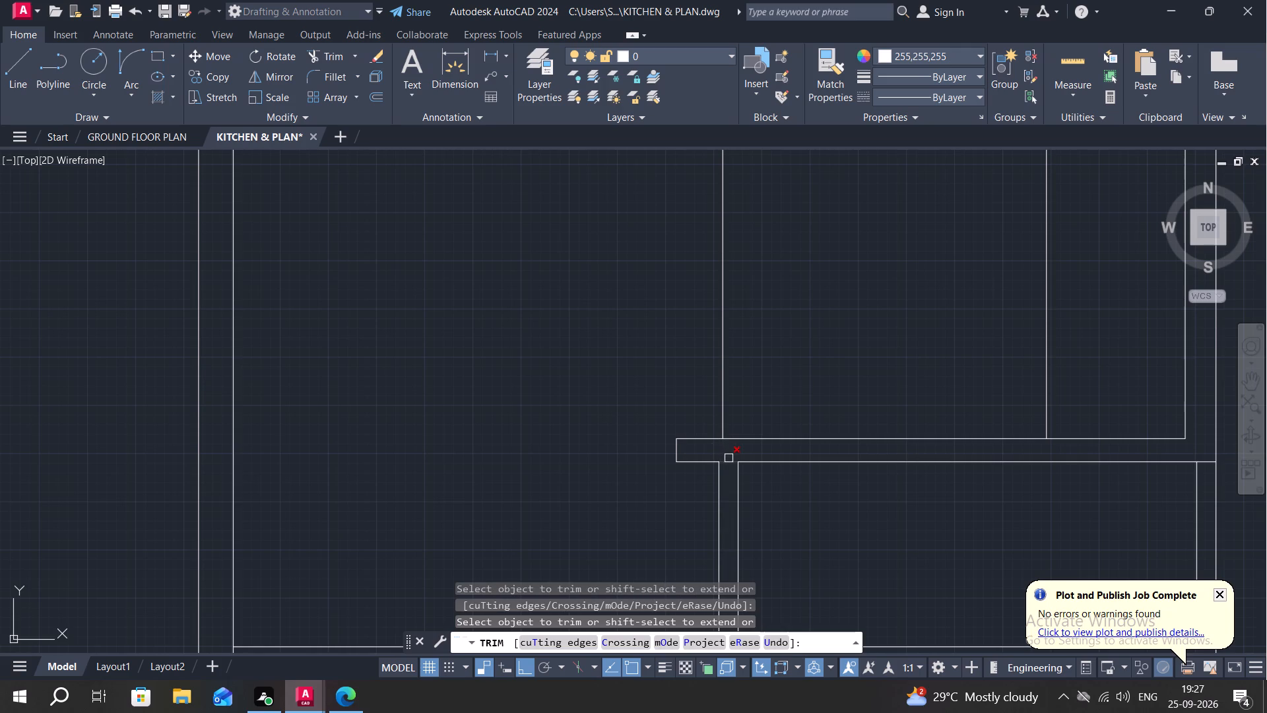
left_click(729, 459)
key("Escape")
Offset the stair start line repeatedly by 9" toward the right-hand wall to make nine more tread lines.
scroll(778, 397, "down", 1)
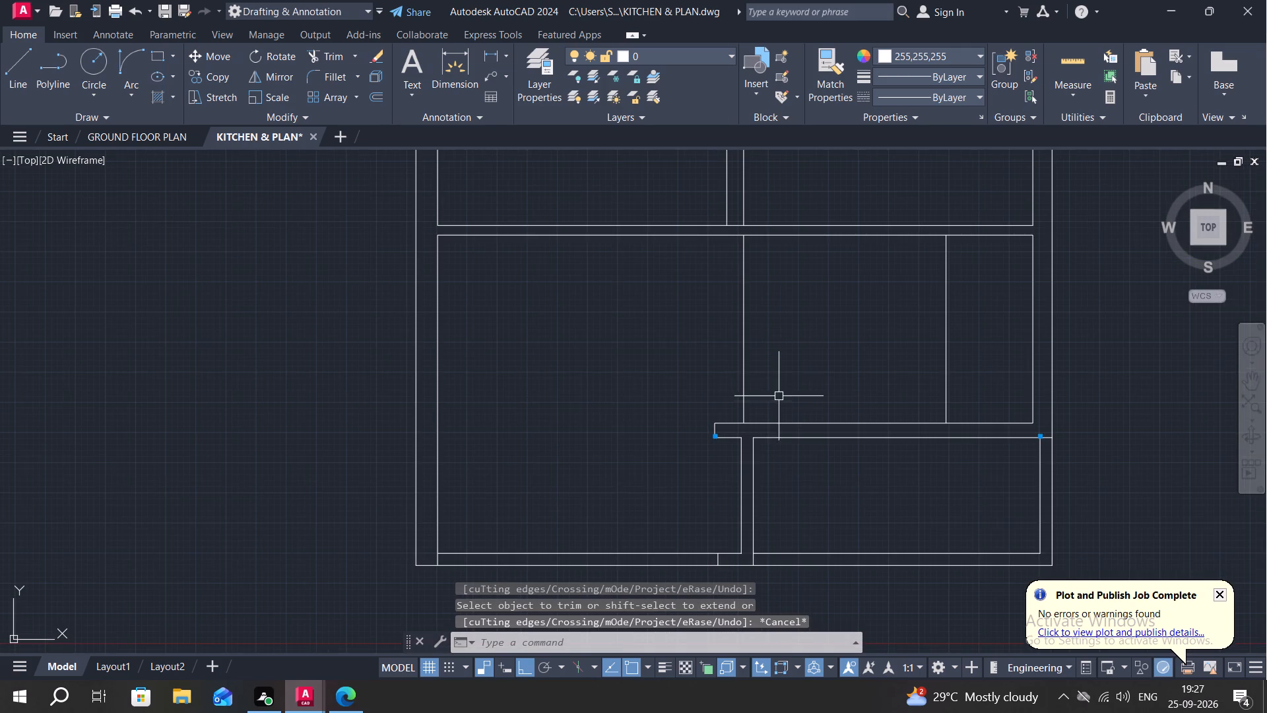
middle_click_drag(785, 374, 768, 459)
key("Escape")
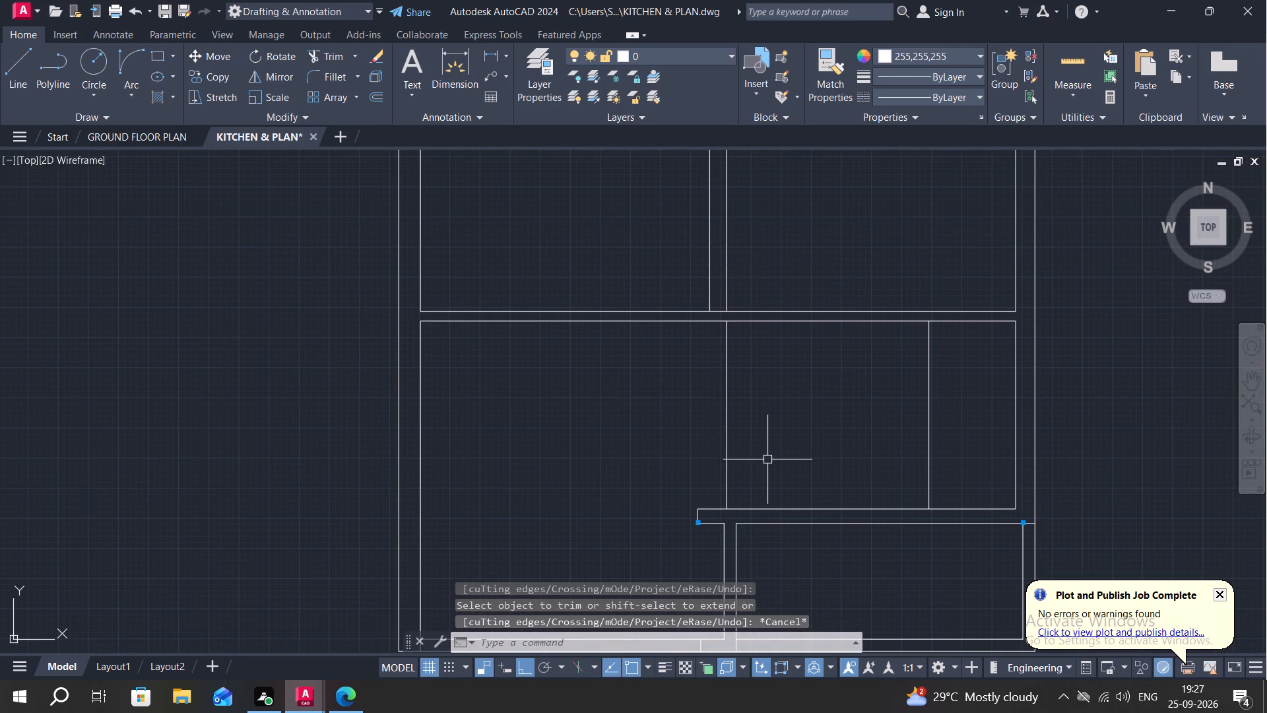
type("O")
key("space")
type("9\"")
key("space")
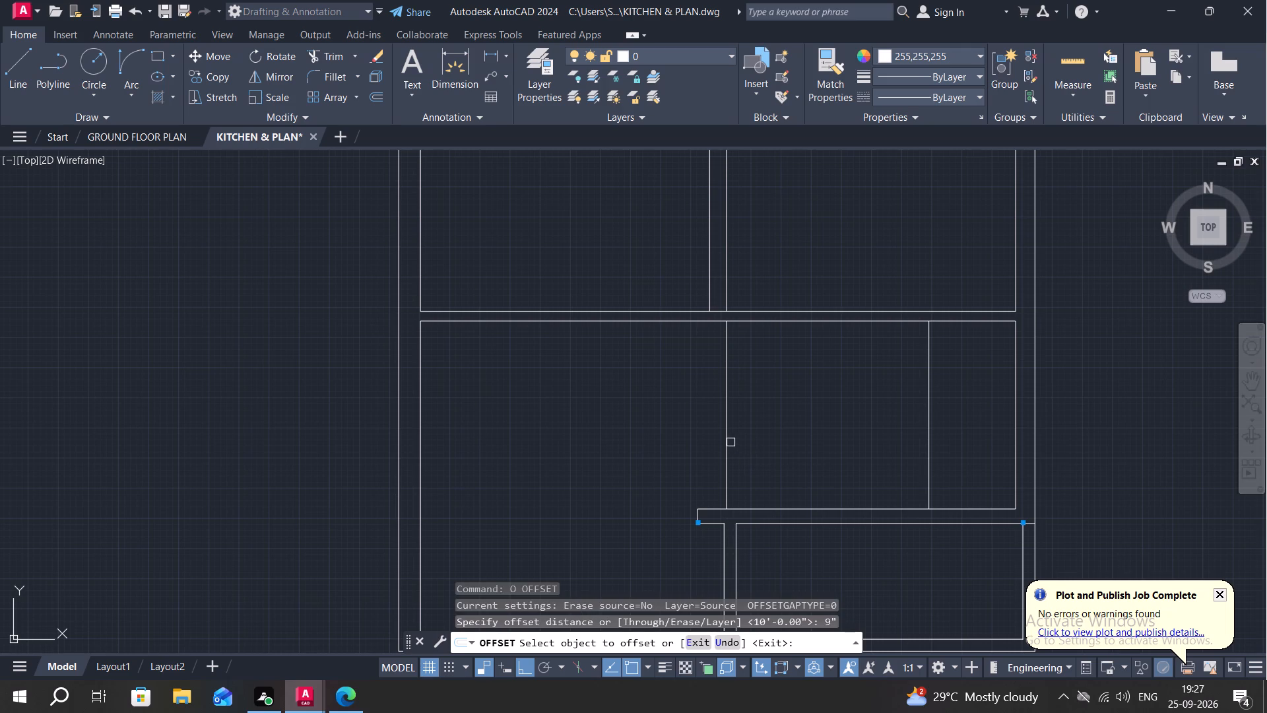
left_click(729, 442)
left_click_drag(785, 440, 779, 440)
left_click(750, 436)
left_click(773, 440)
left_click_drag(771, 440, 779, 442)
left_click(800, 447)
left_click(791, 445)
left_click(819, 456)
left_click(815, 455)
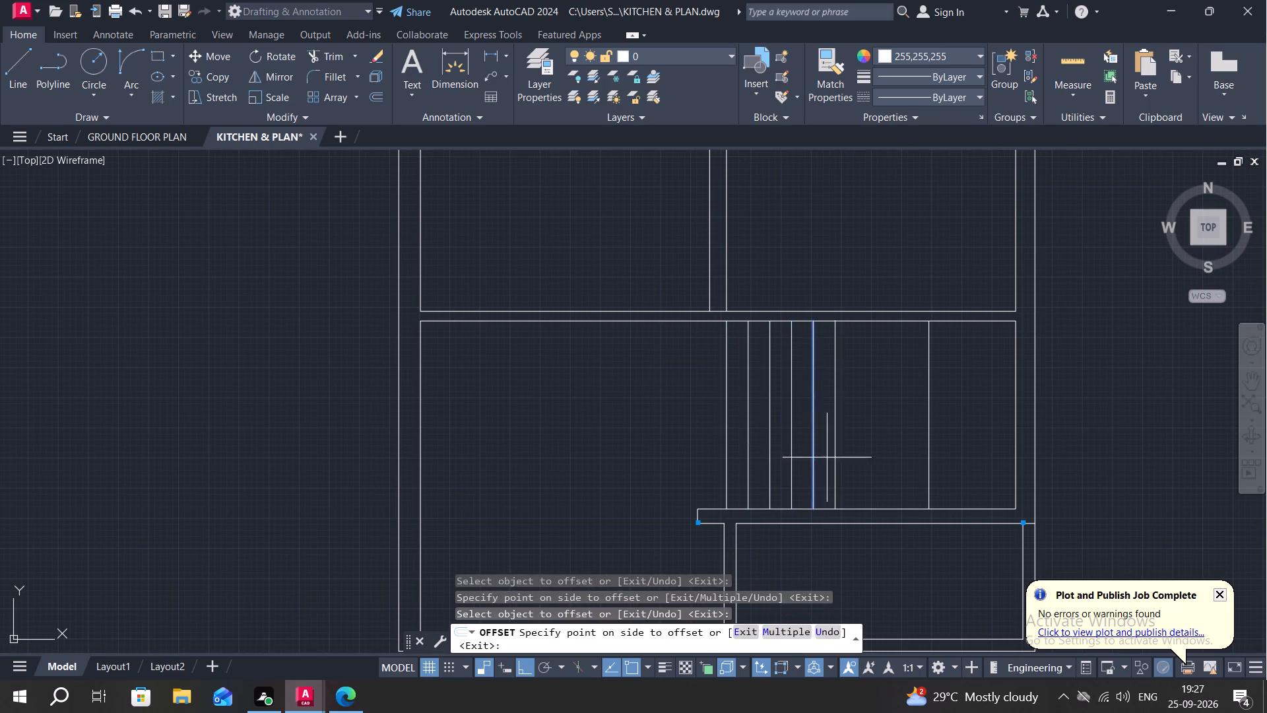
double_click(832, 460)
left_click(858, 462)
left_click(831, 455)
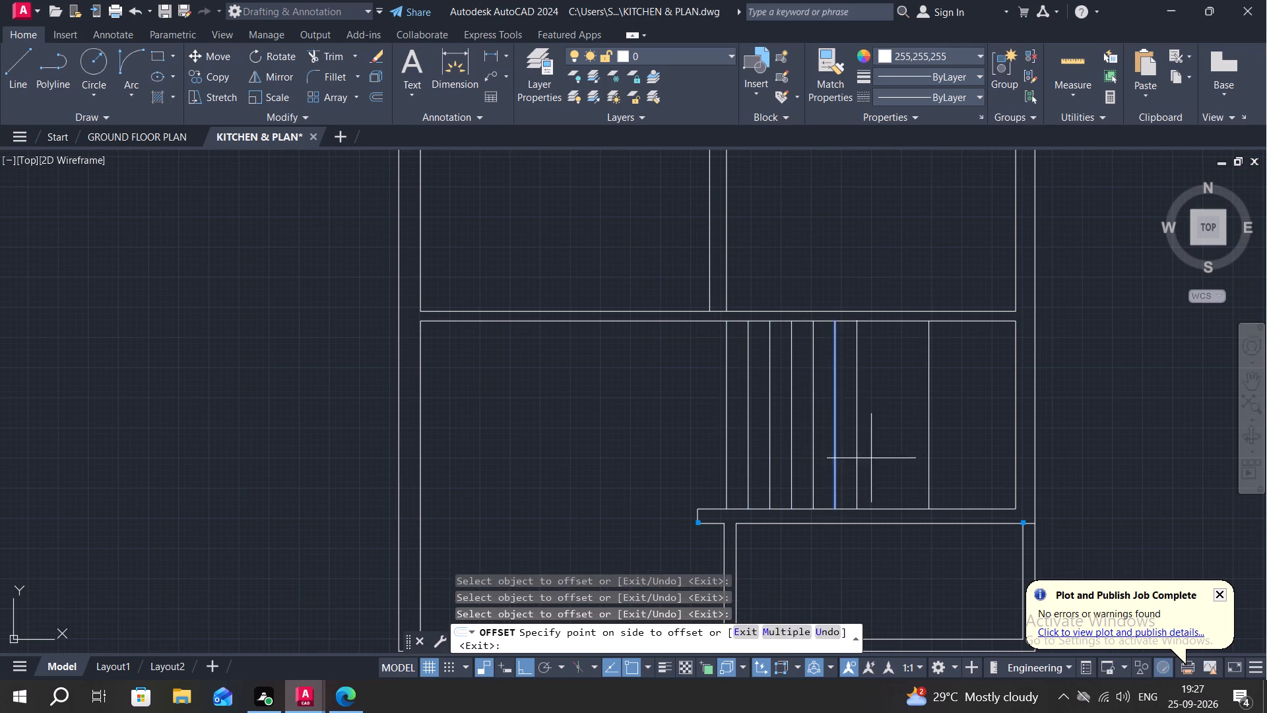
left_click(871, 458)
left_click(857, 460)
left_click(864, 458)
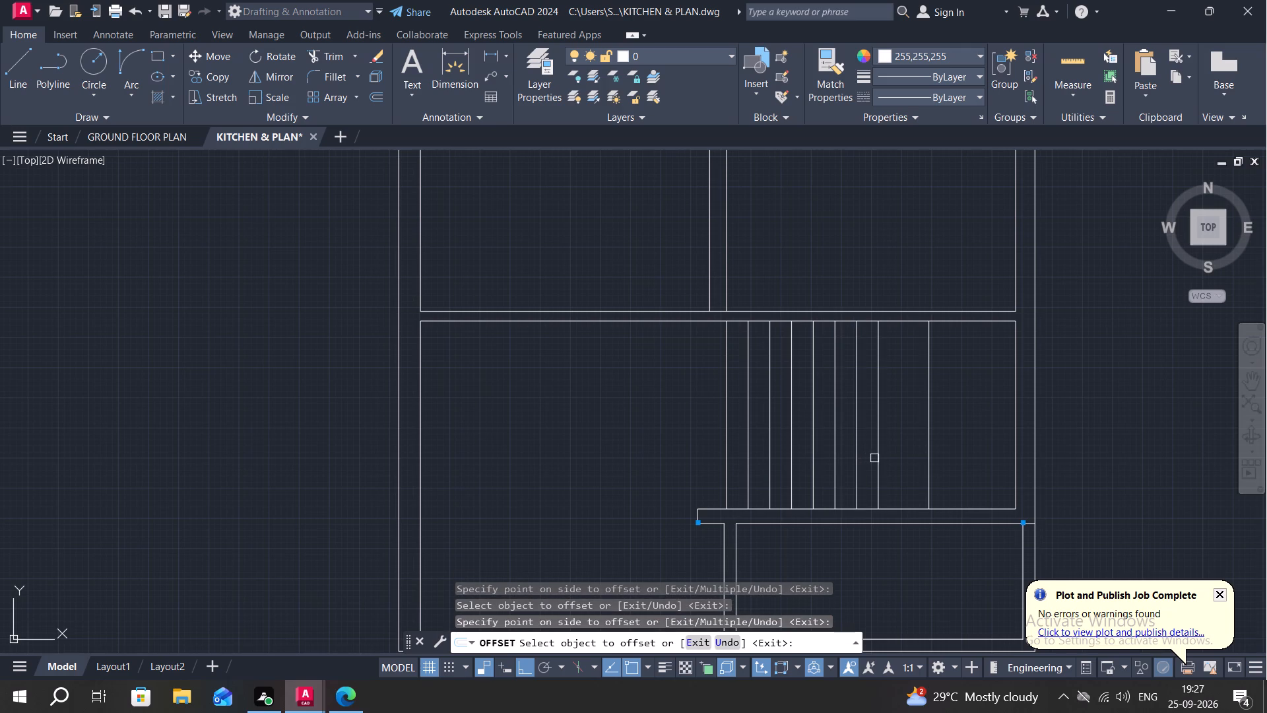
left_click(876, 458)
left_click(929, 463)
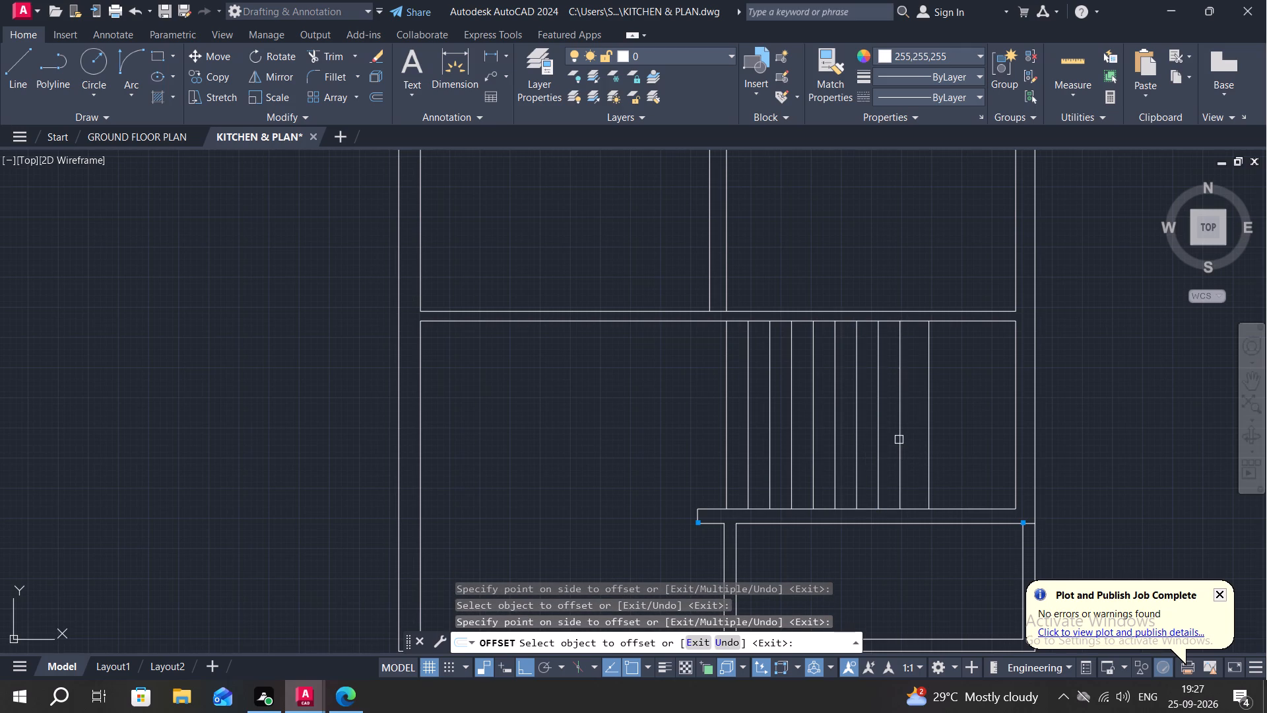
left_click(899, 440)
left_click(919, 442)
key("Escape")
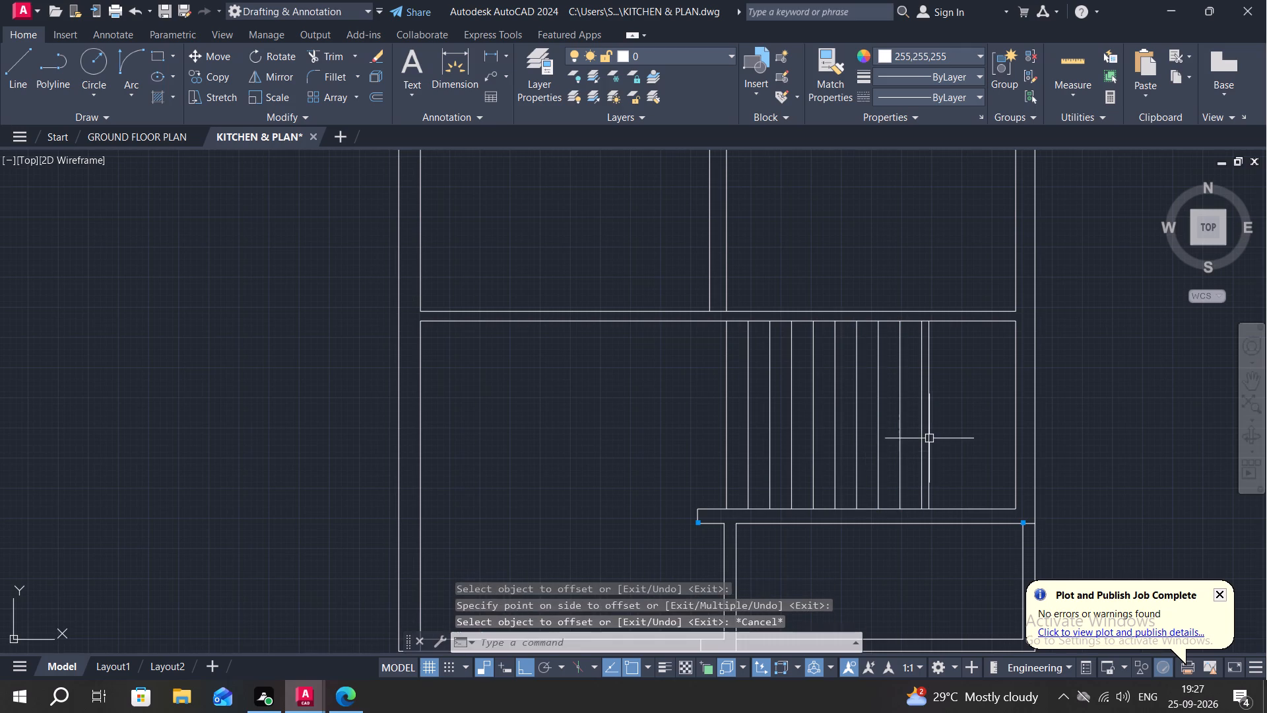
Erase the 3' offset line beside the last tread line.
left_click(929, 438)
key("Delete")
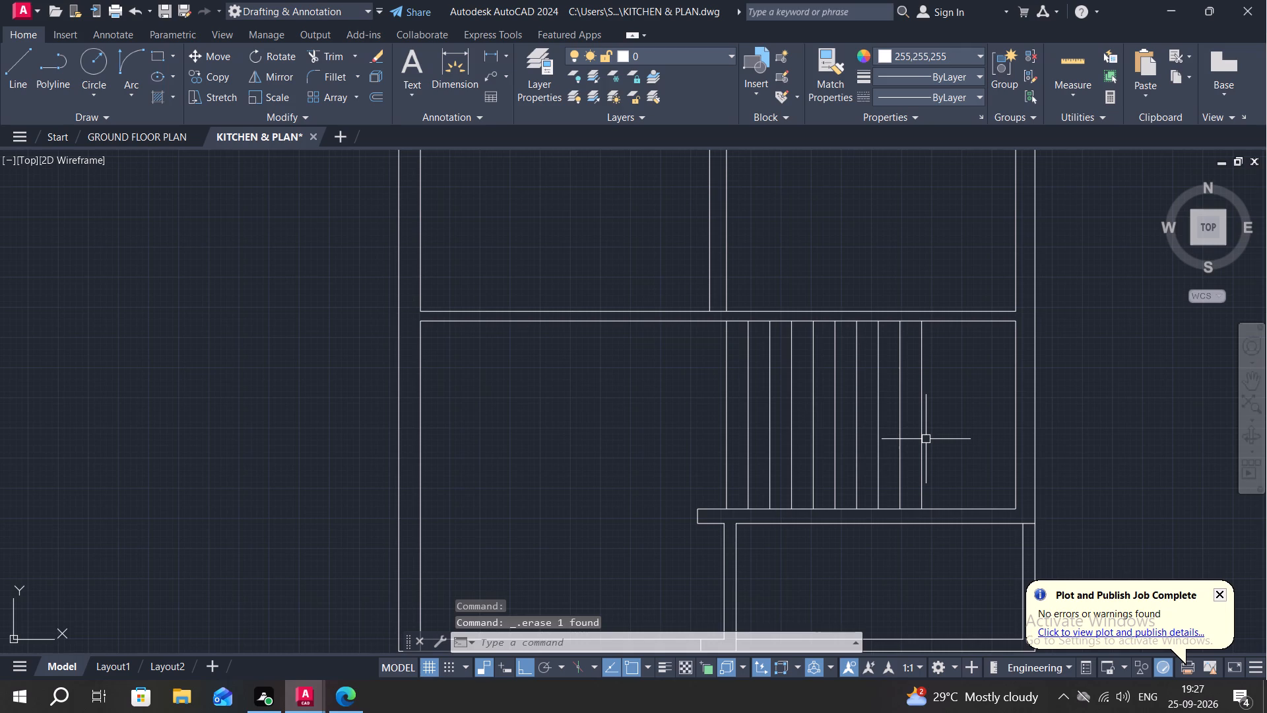
Offset the wall lines above and below the staircase 3' inward to mark the two stair flights.
type("O")
key("space")
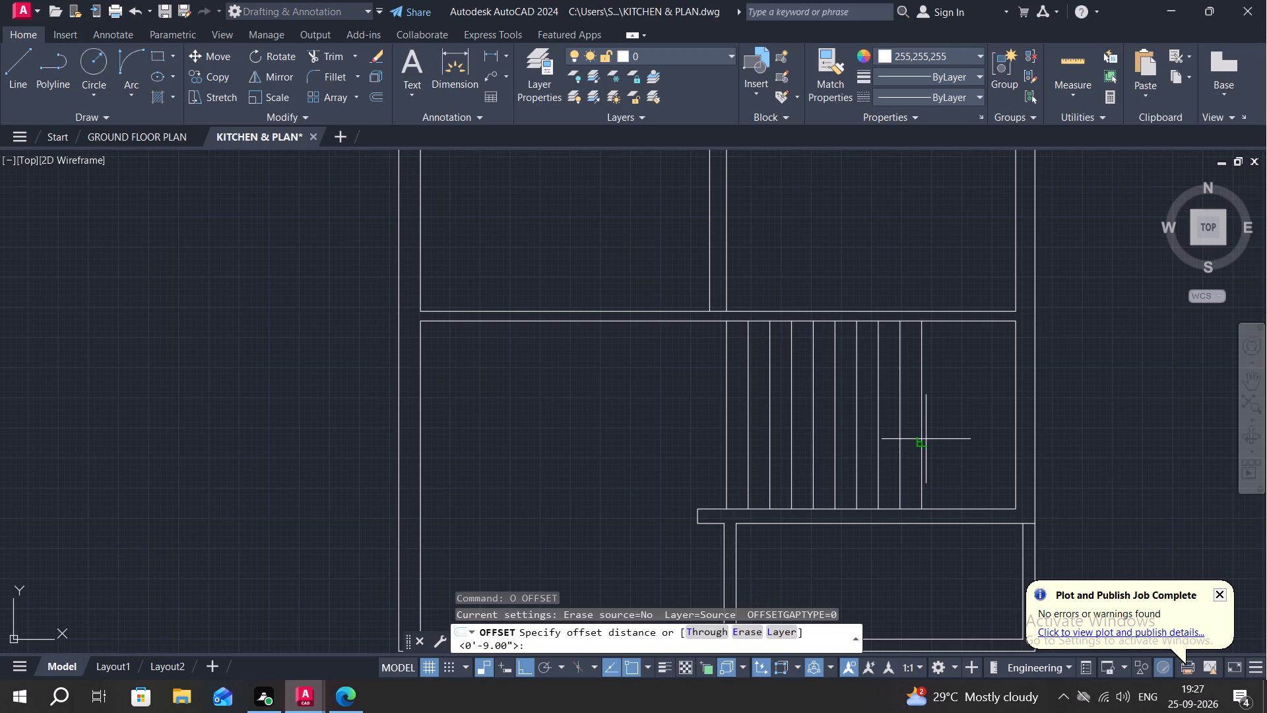
type("3'")
key("space")
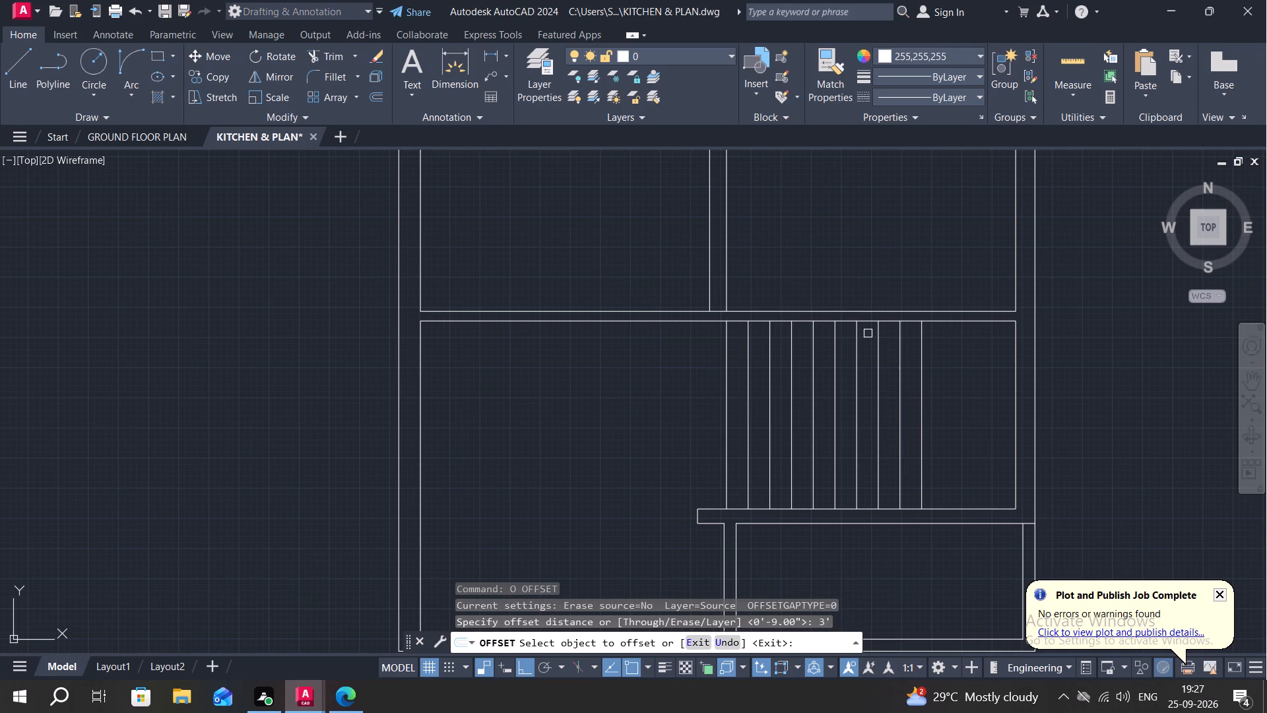
left_click(866, 322)
left_click(880, 391)
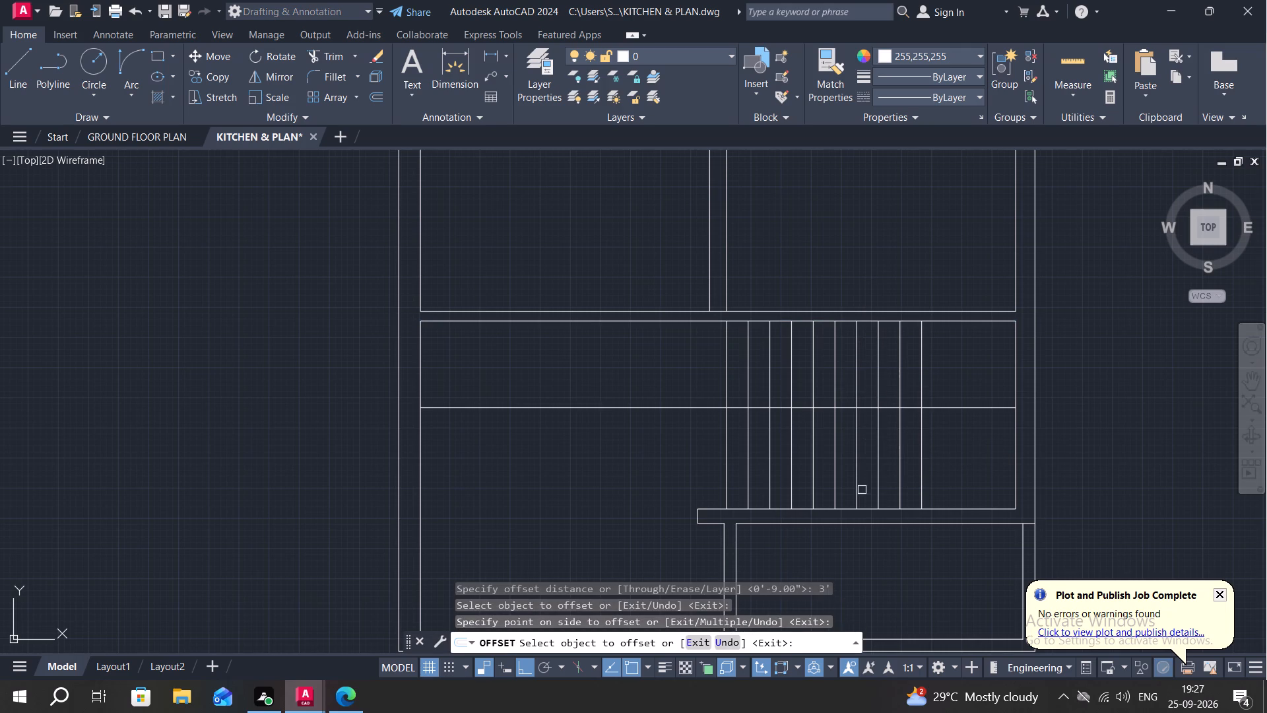
left_click(866, 512)
left_click(871, 418)
key("Escape")
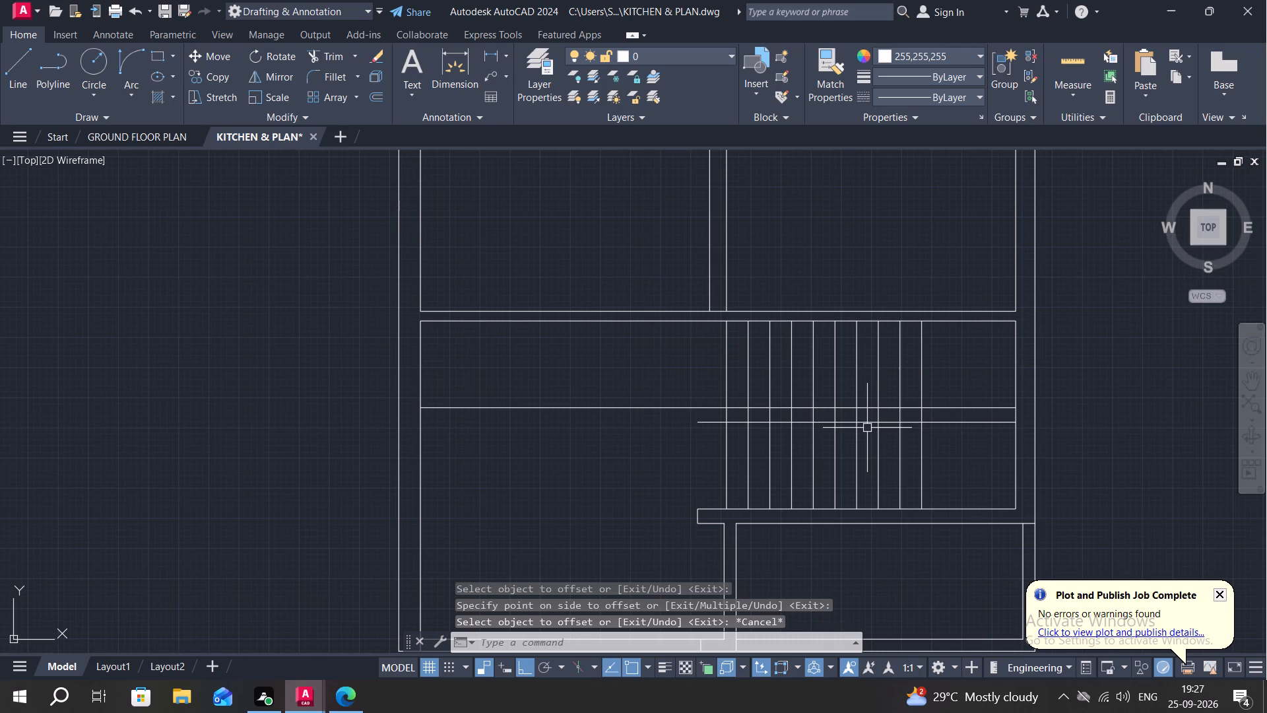
Trim the two horizontal flight lines where they run left past the first stair line.
key("t")
type("R")
key("space")
left_click_drag(678, 389, 675, 415)
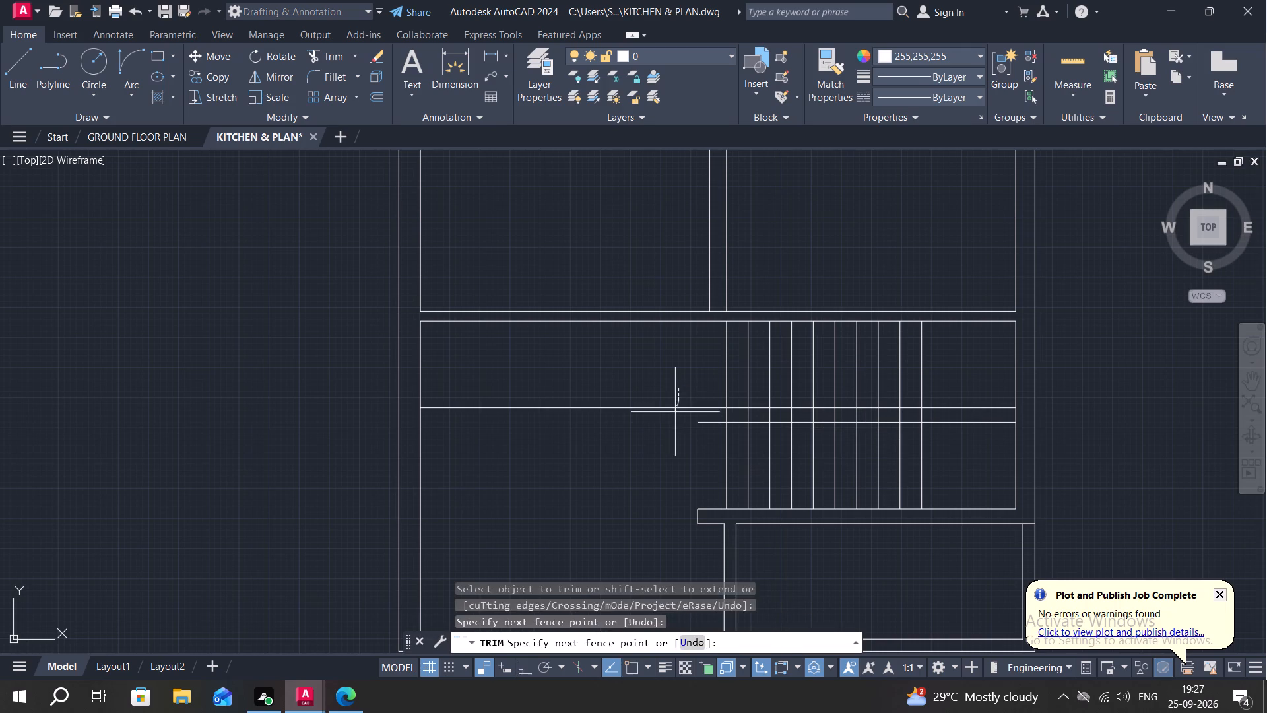
left_click_drag(675, 415, 673, 429)
left_click(710, 422)
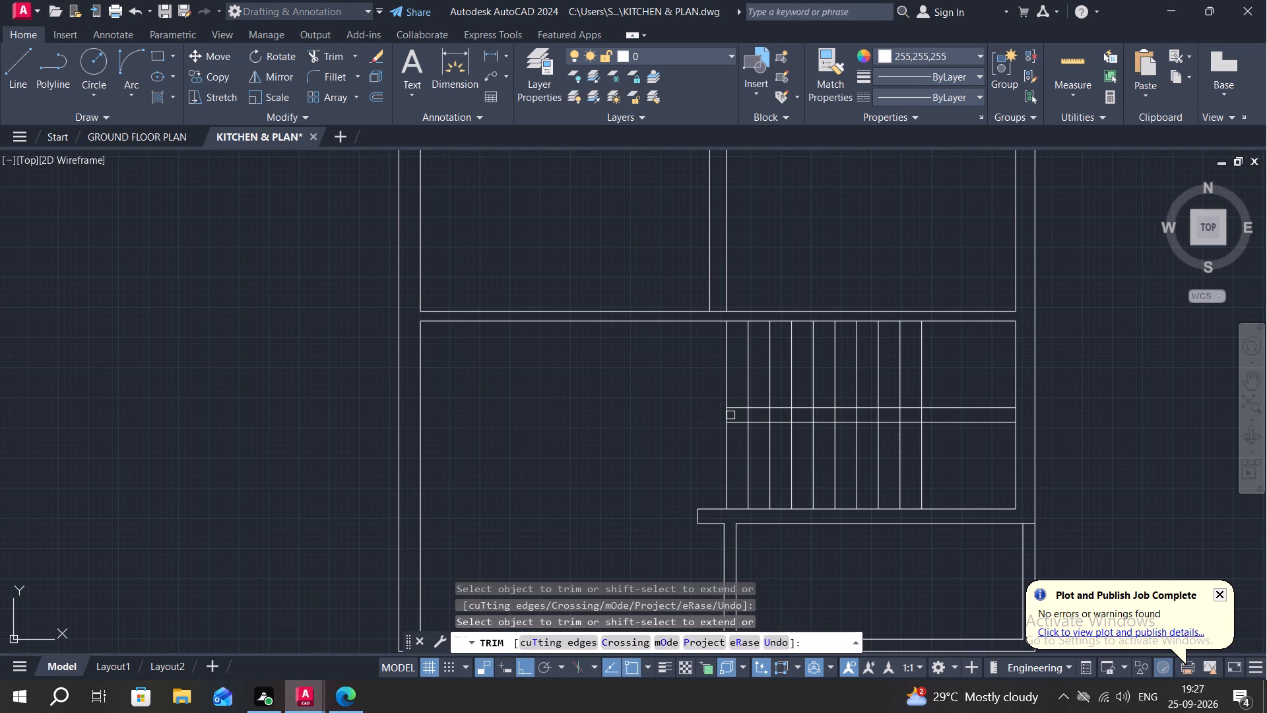
Trim the tread lines between the two horizontal flight lines to clear the gap between the flights.
scroll(734, 415, "up", 2)
left_click(737, 417)
left_click(1177, 418)
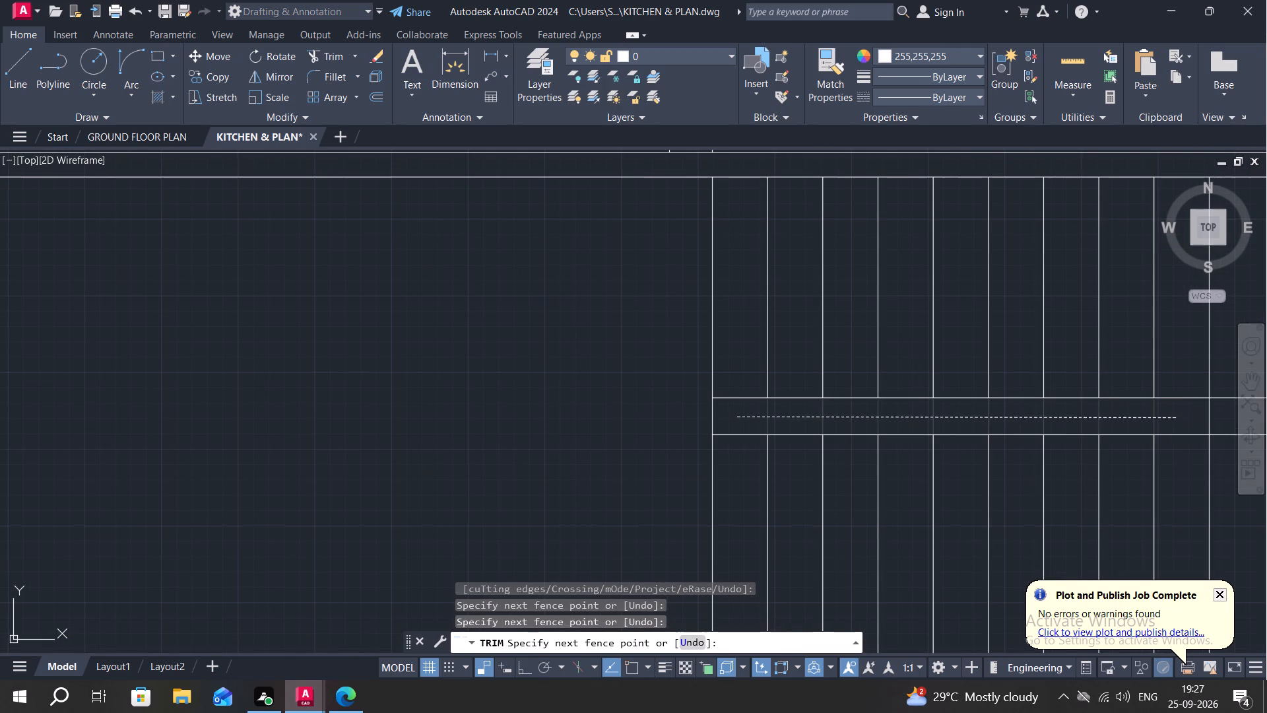
Trim the two horizontal flight lines beyond the last tread to clear the landing.
scroll(439, 419, "down", 3)
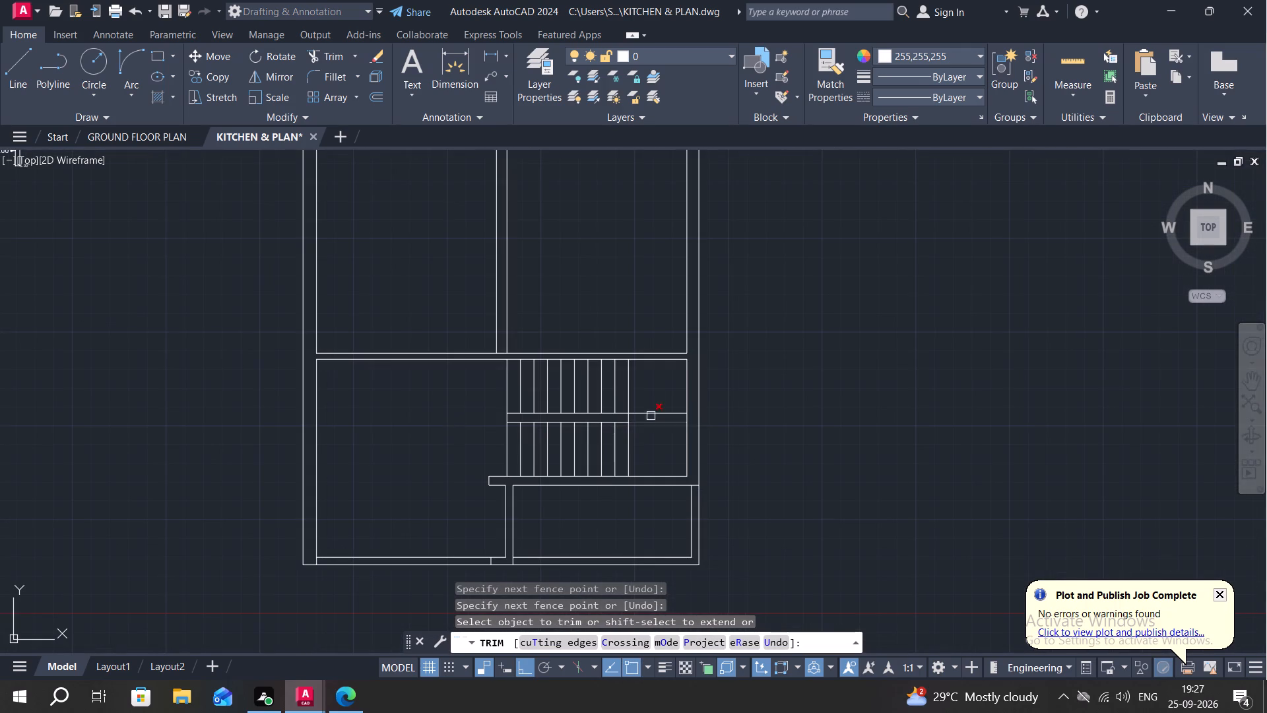
left_click_drag(649, 397, 651, 441)
key("Escape")
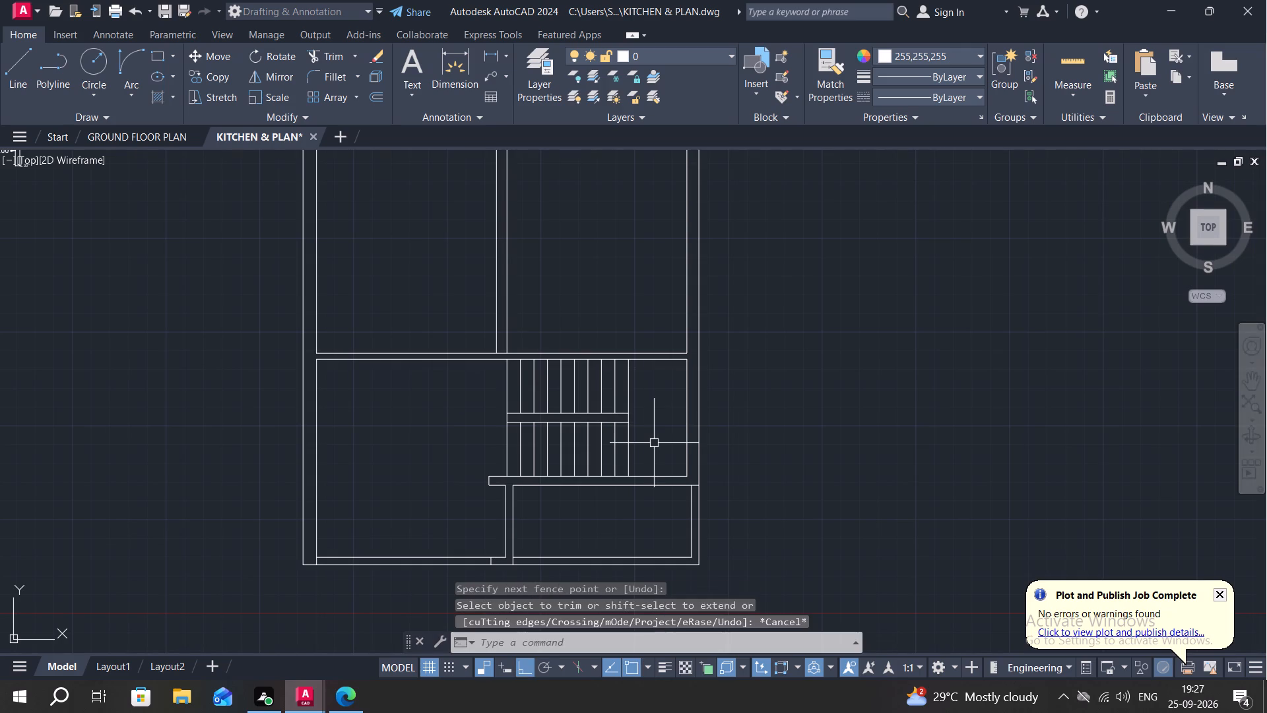
Draw a horizontal direction line across the middle of the upper stair flight, from before the first stair line to just past the last tread.
scroll(465, 401, "up", 1)
type("L")
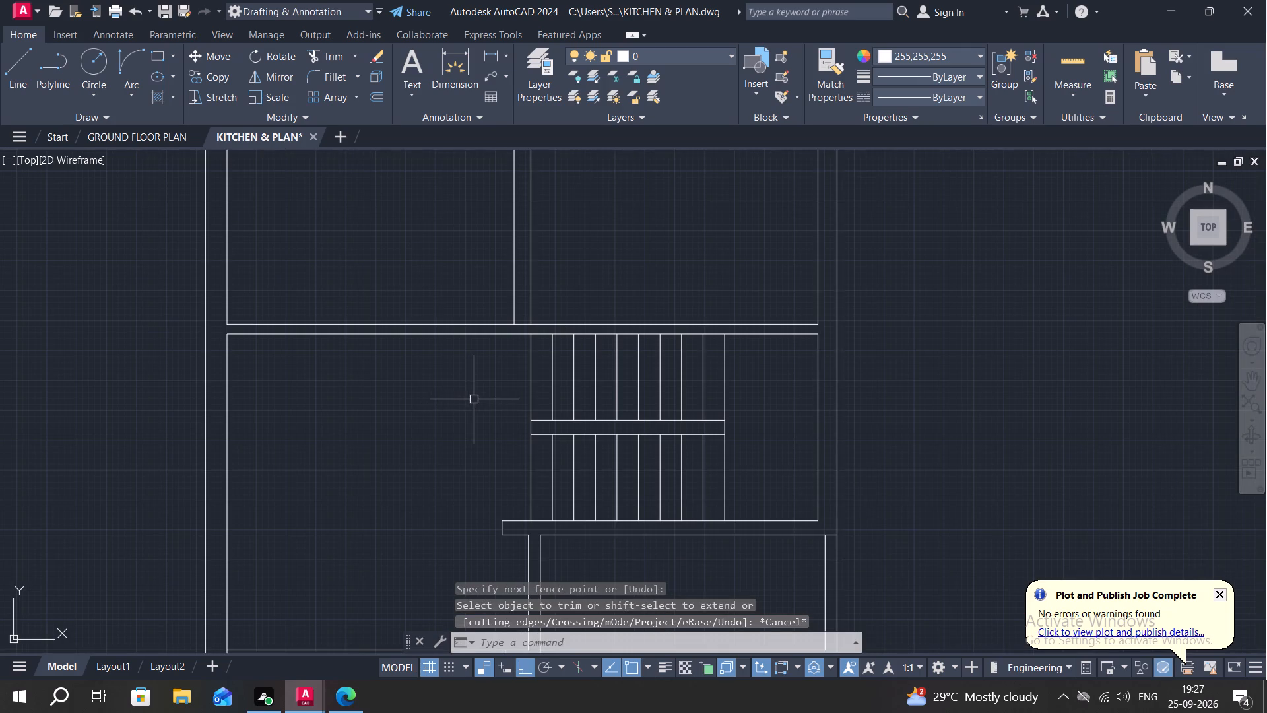
key("space")
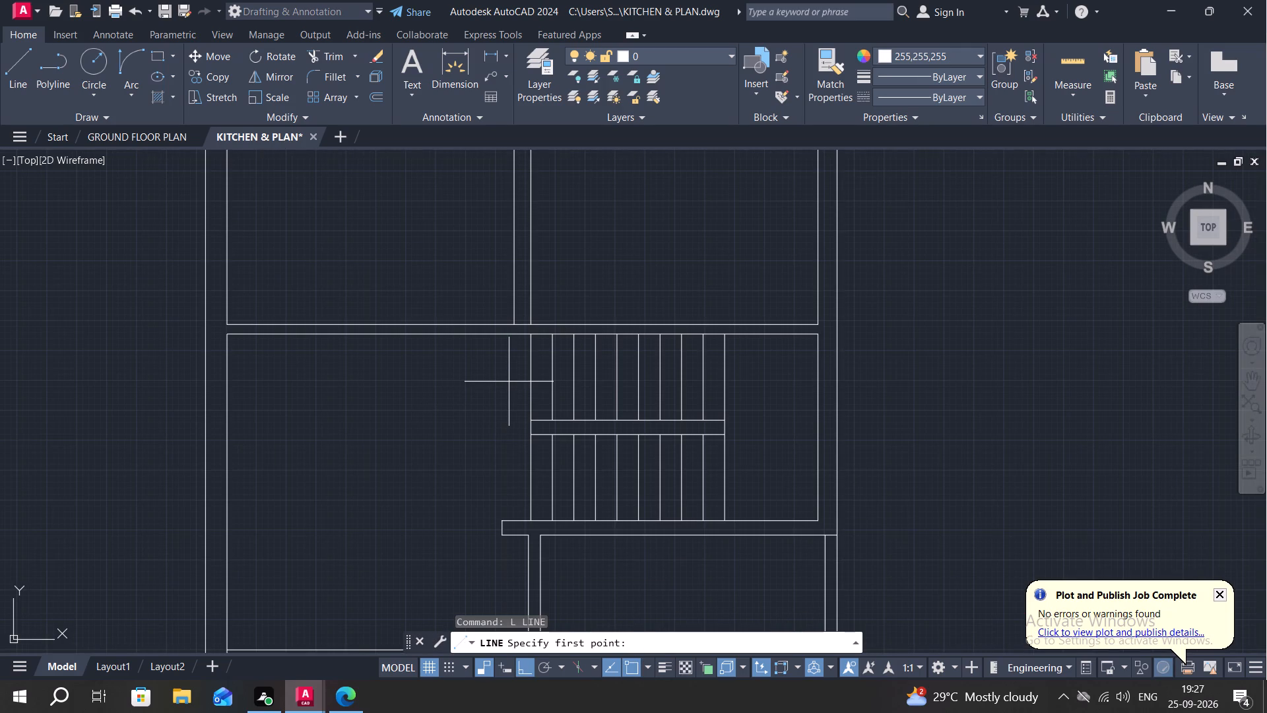
left_click(509, 382)
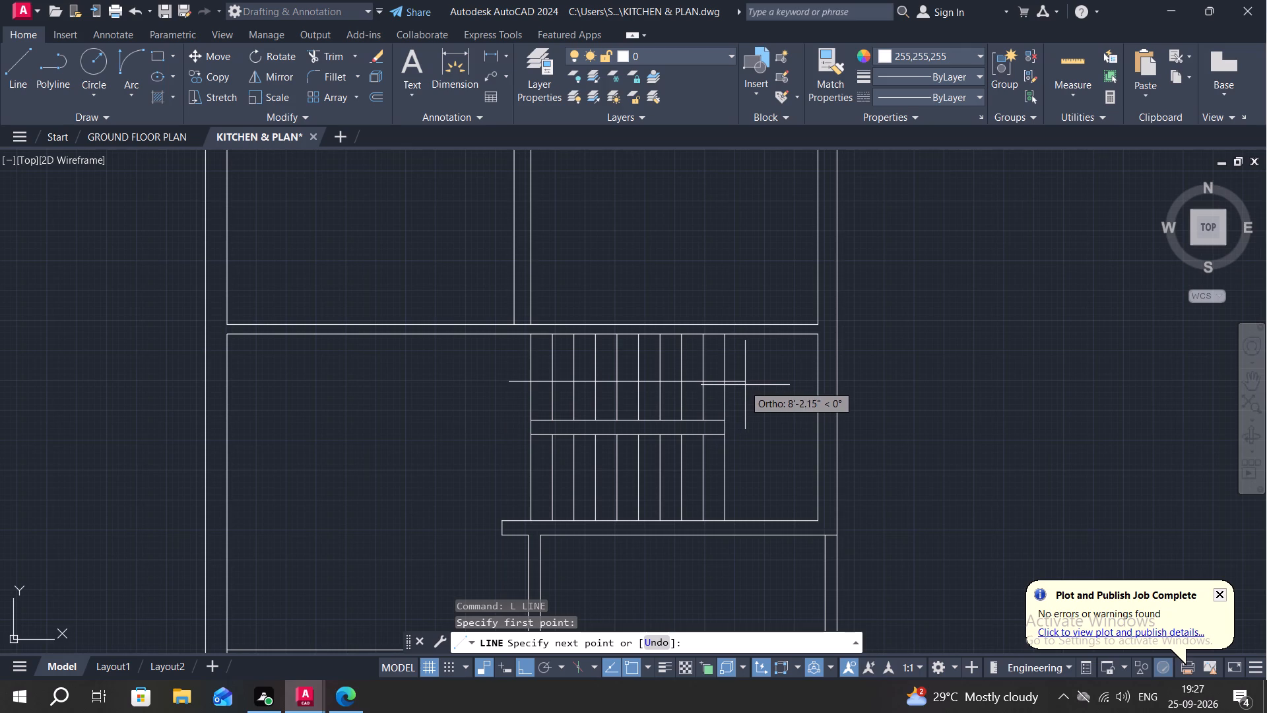
left_click(755, 384)
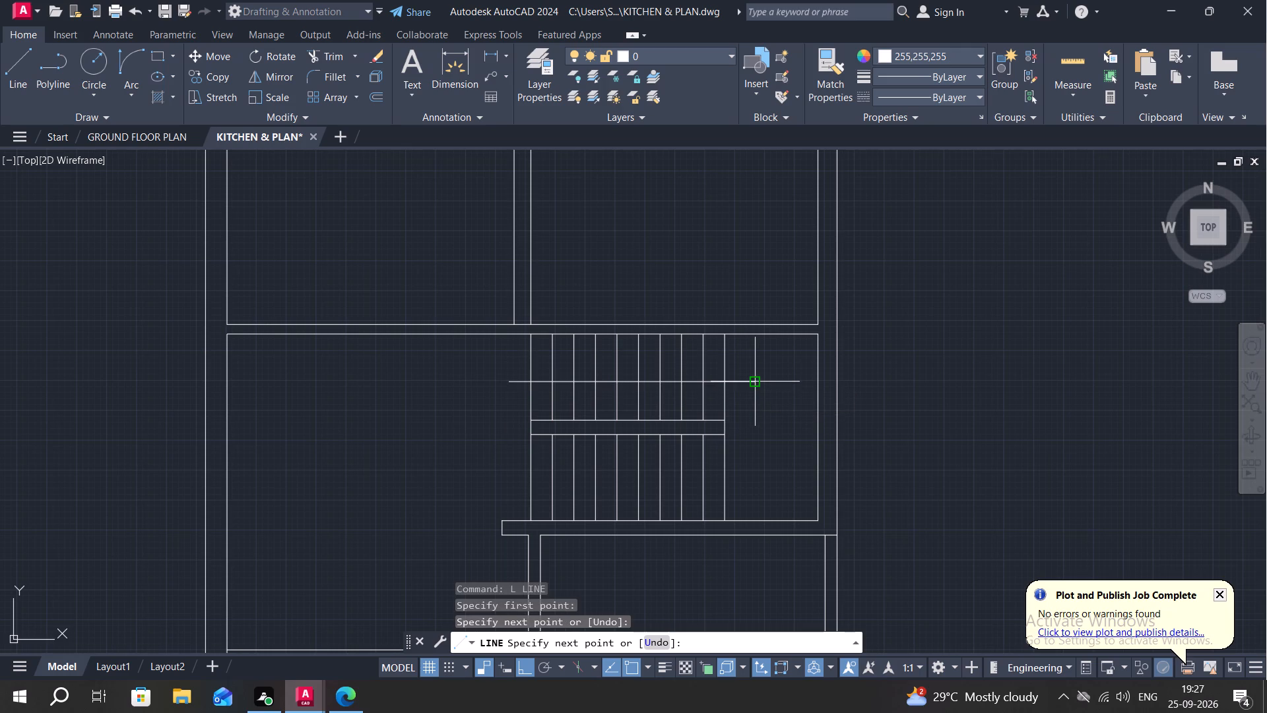
With ortho off, draw two slanted lines back from the direction line's landing end to form the arrow tip.
scroll(752, 384, "up", 5)
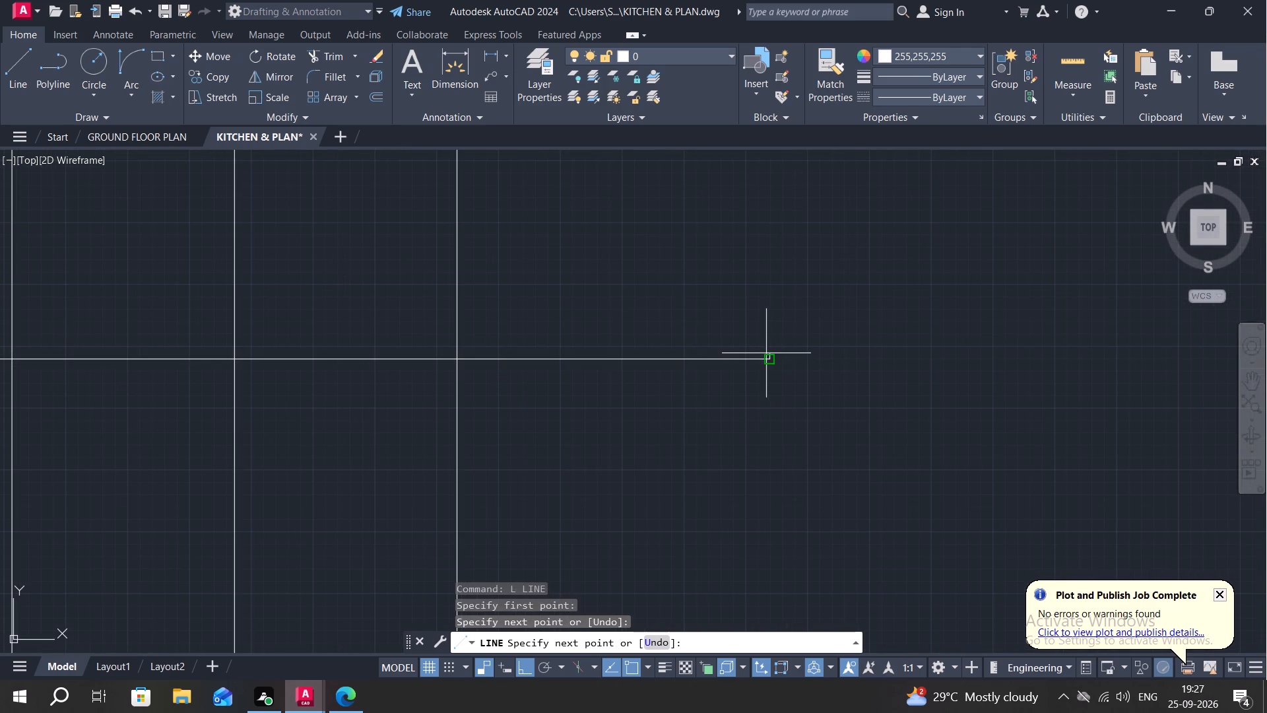
key("F8")
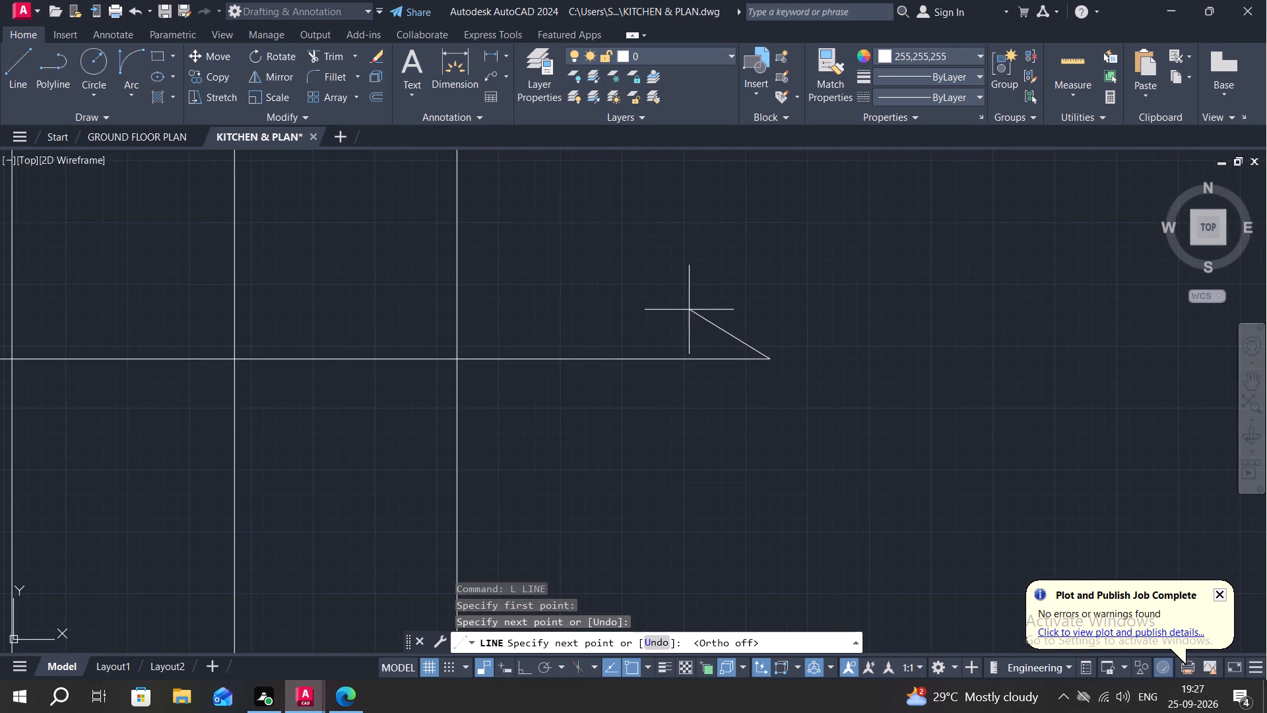
left_click(686, 283)
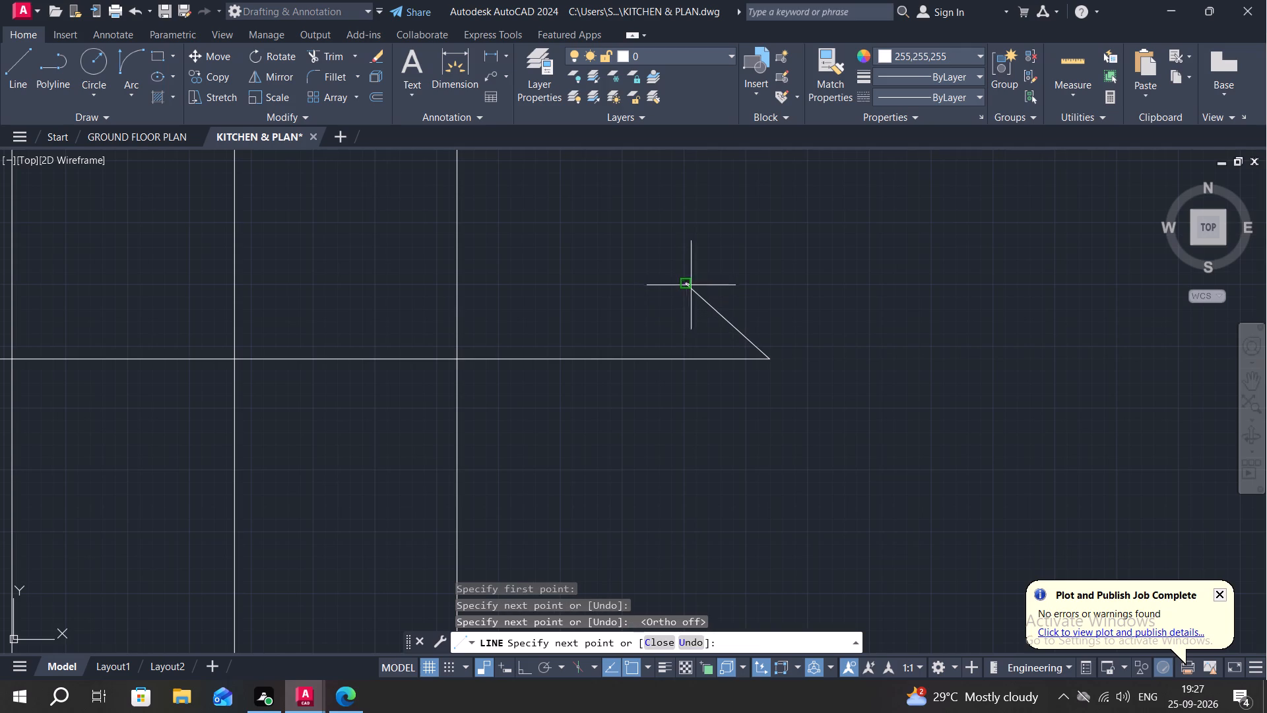
key("Escape")
key("space")
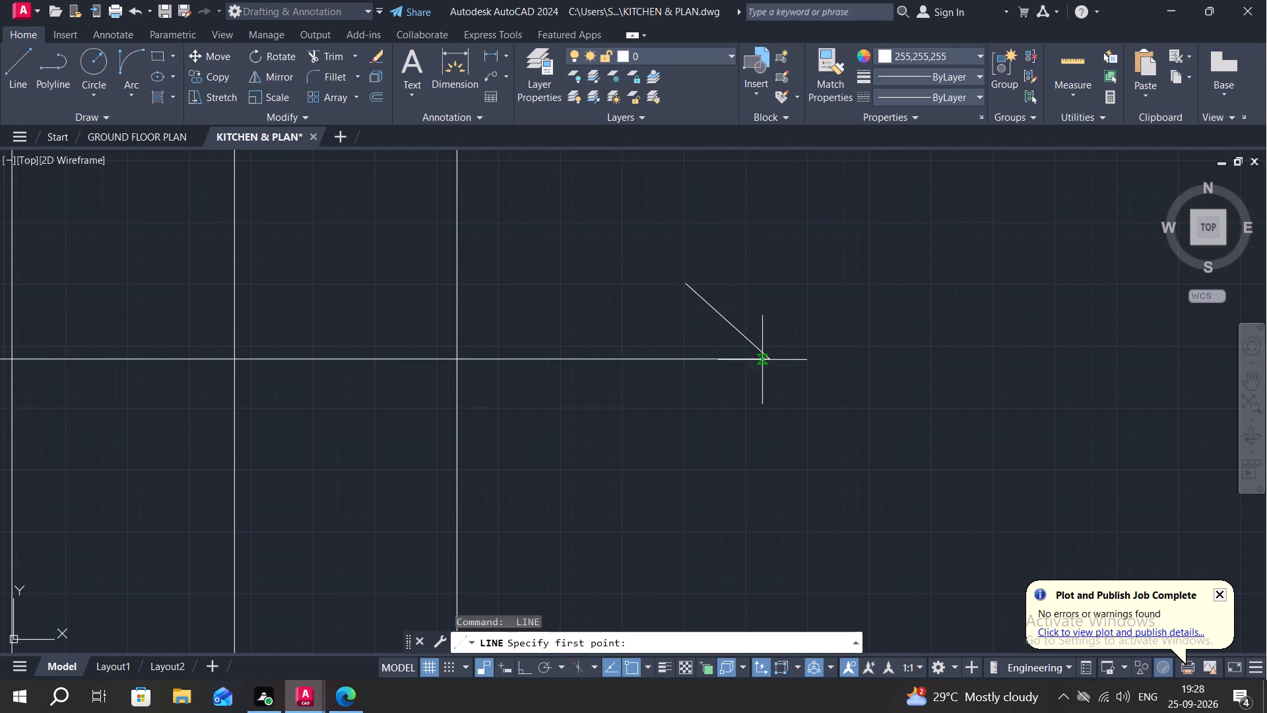
left_click(769, 361)
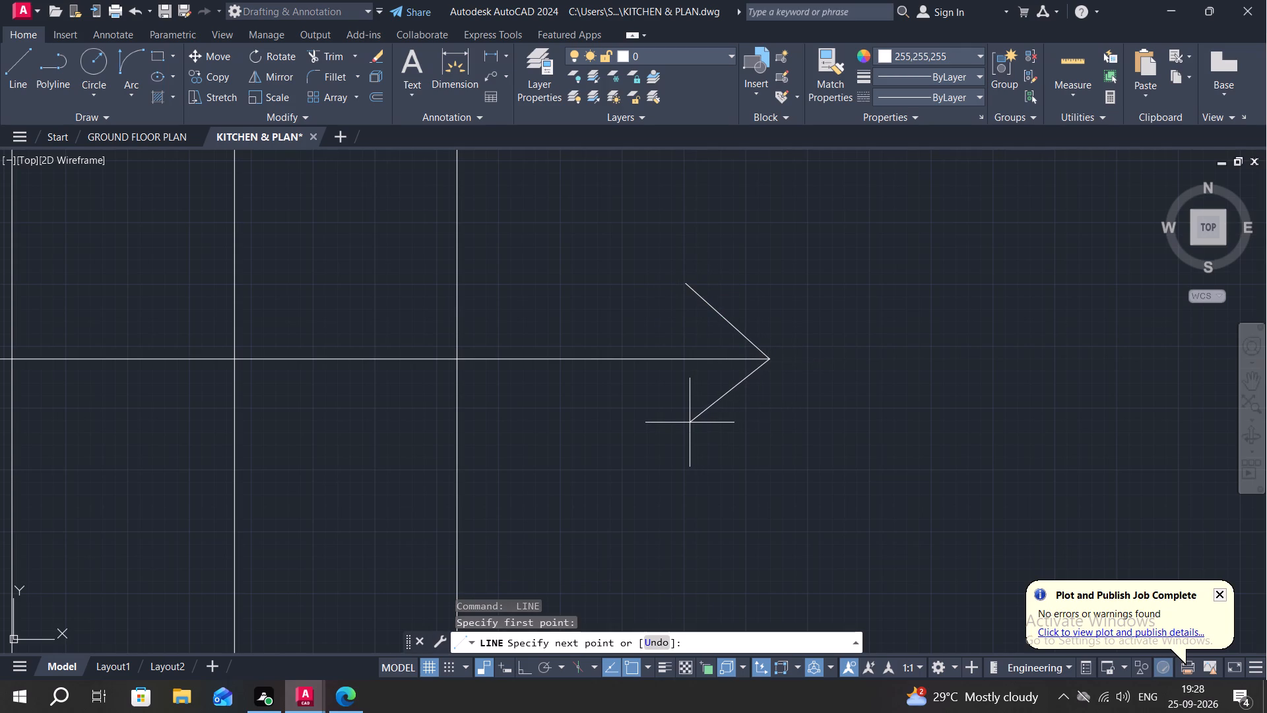
left_click(687, 423)
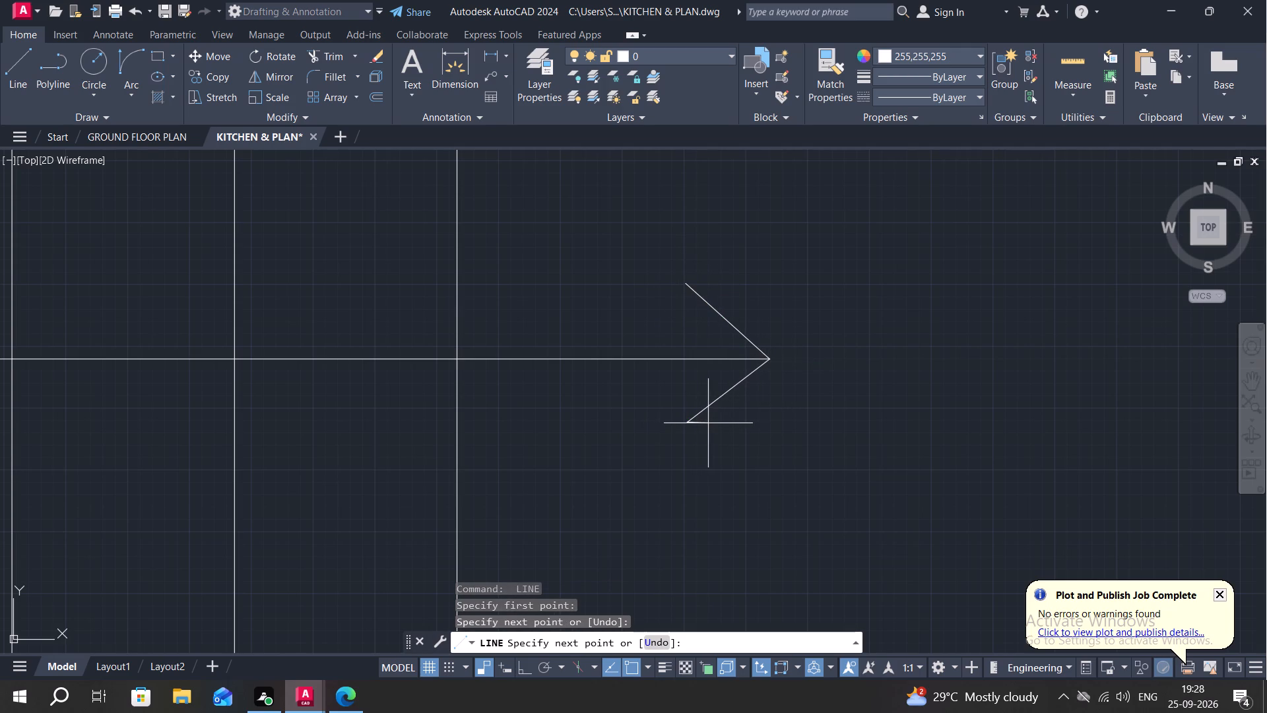
key("Escape")
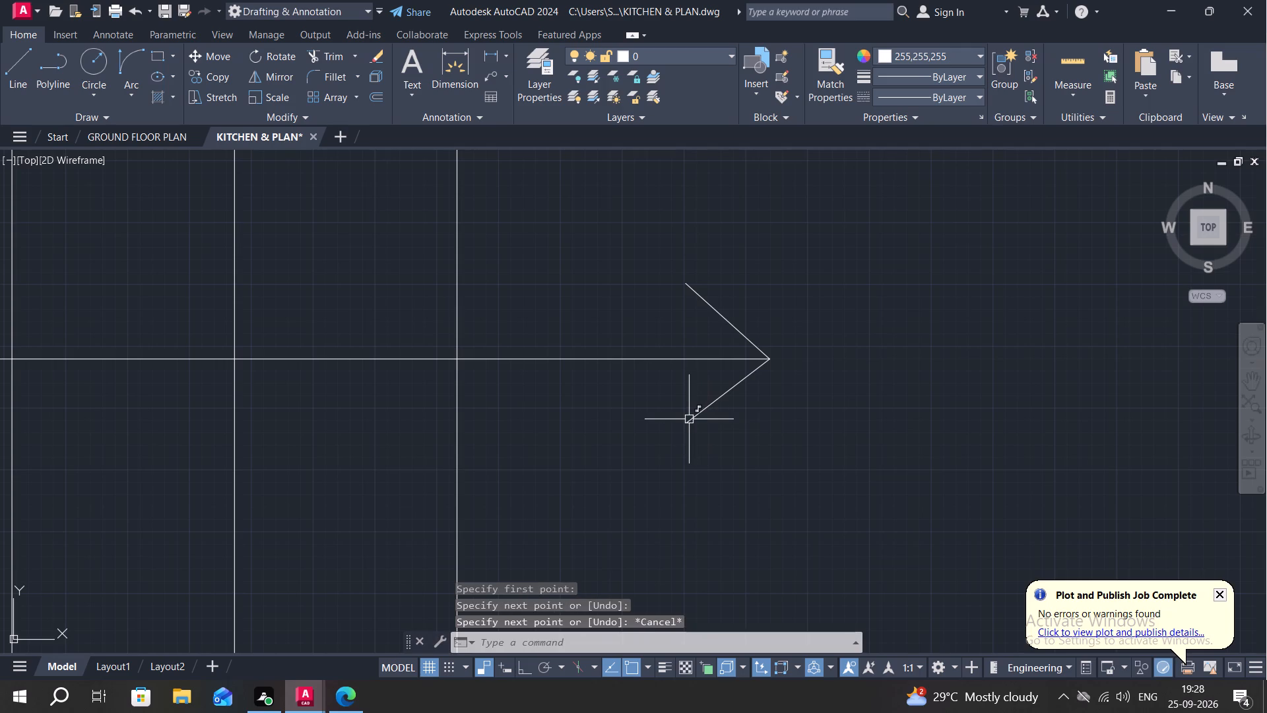
Close the back of the arrowhead with two lines meeting at a point on the direction line behind the tip.
type("L")
key("space")
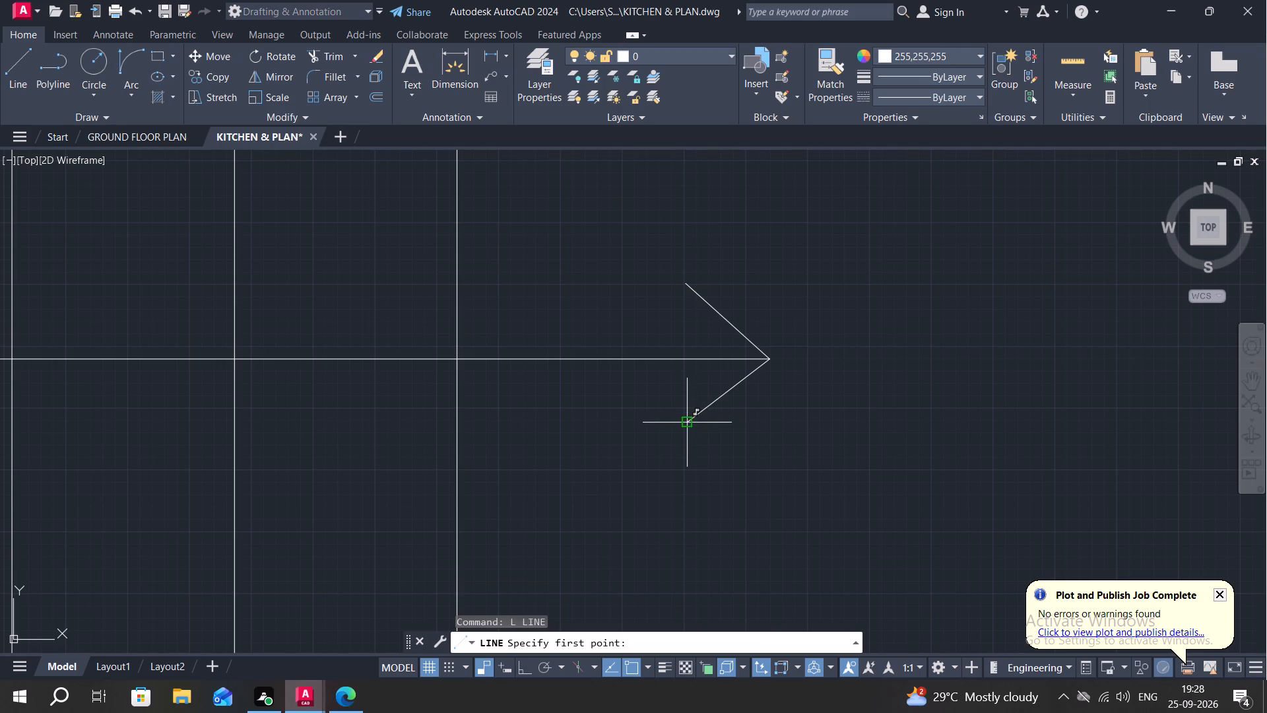
left_click(684, 419)
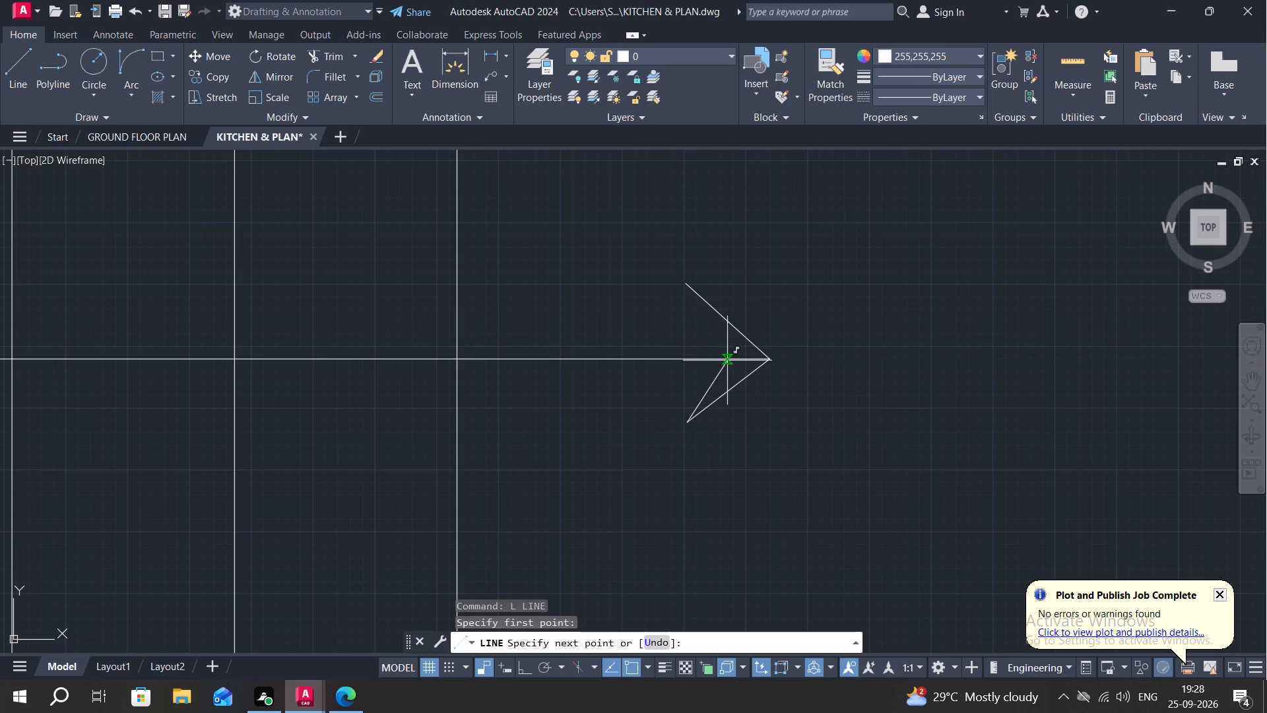
left_click(727, 360)
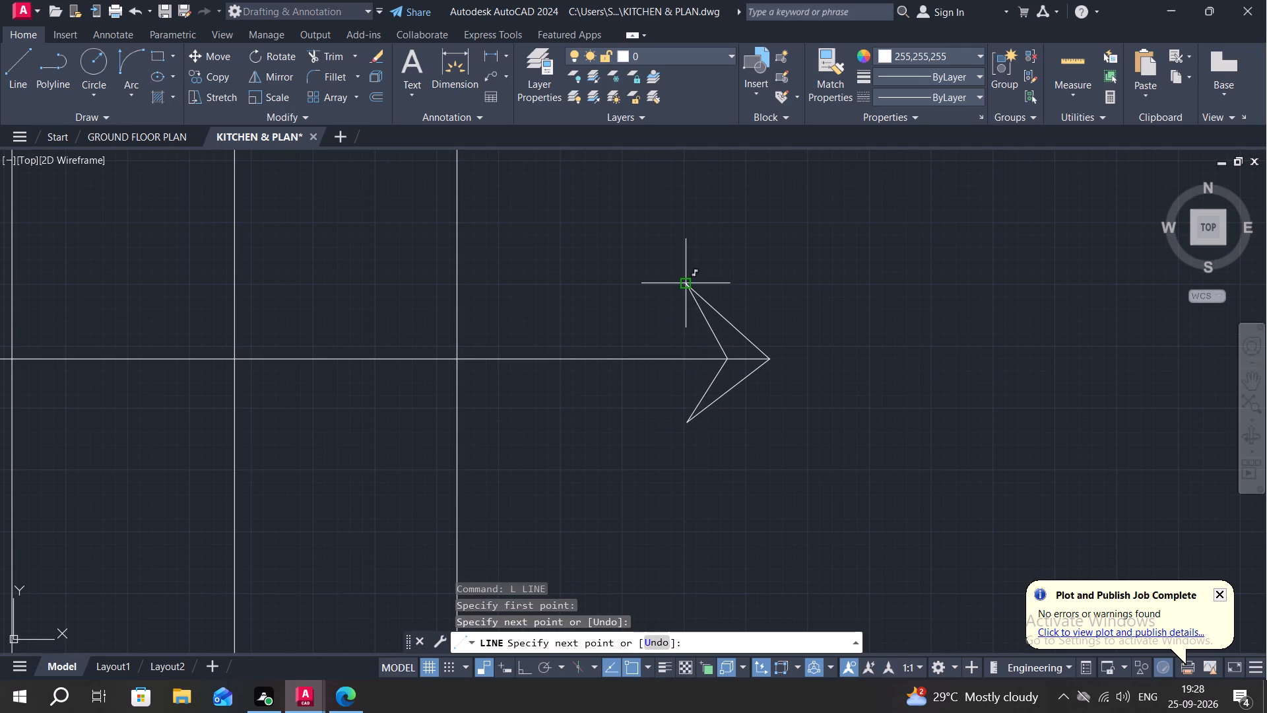
left_click(690, 281)
key("Escape")
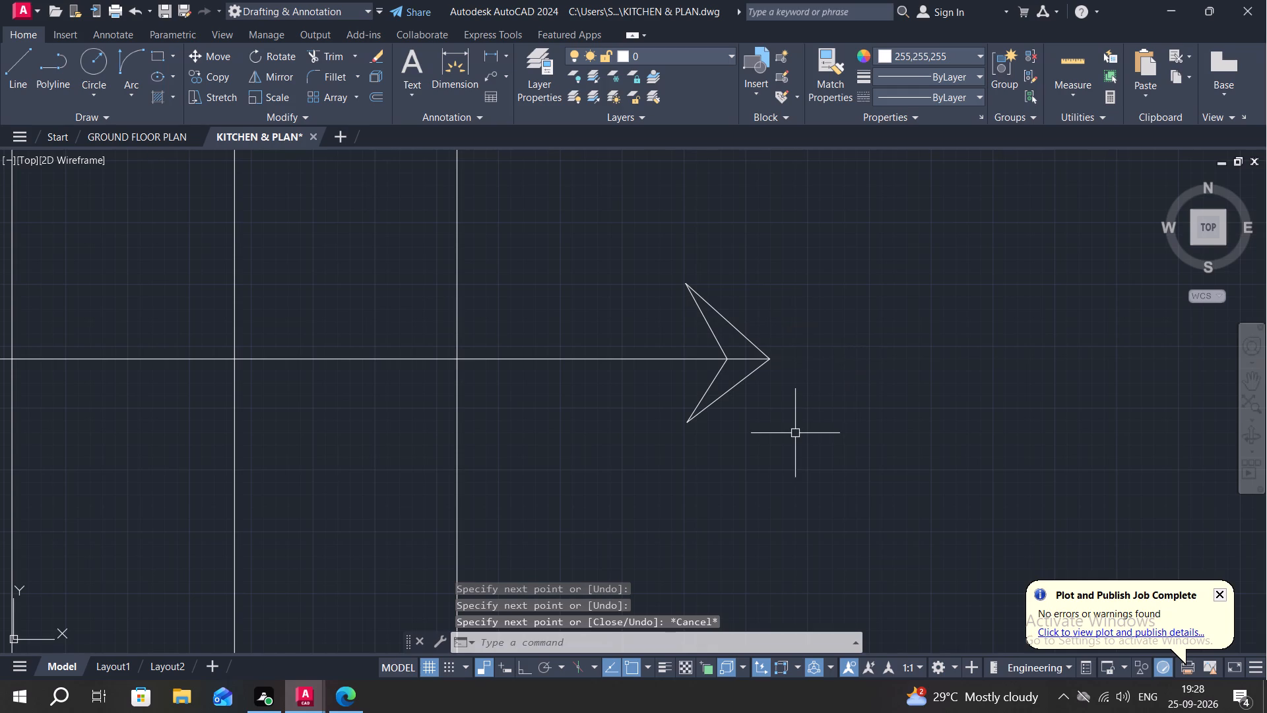
Trim the piece of the direction line that lies inside the arrowhead.
key("t")
key("r")
key("space")
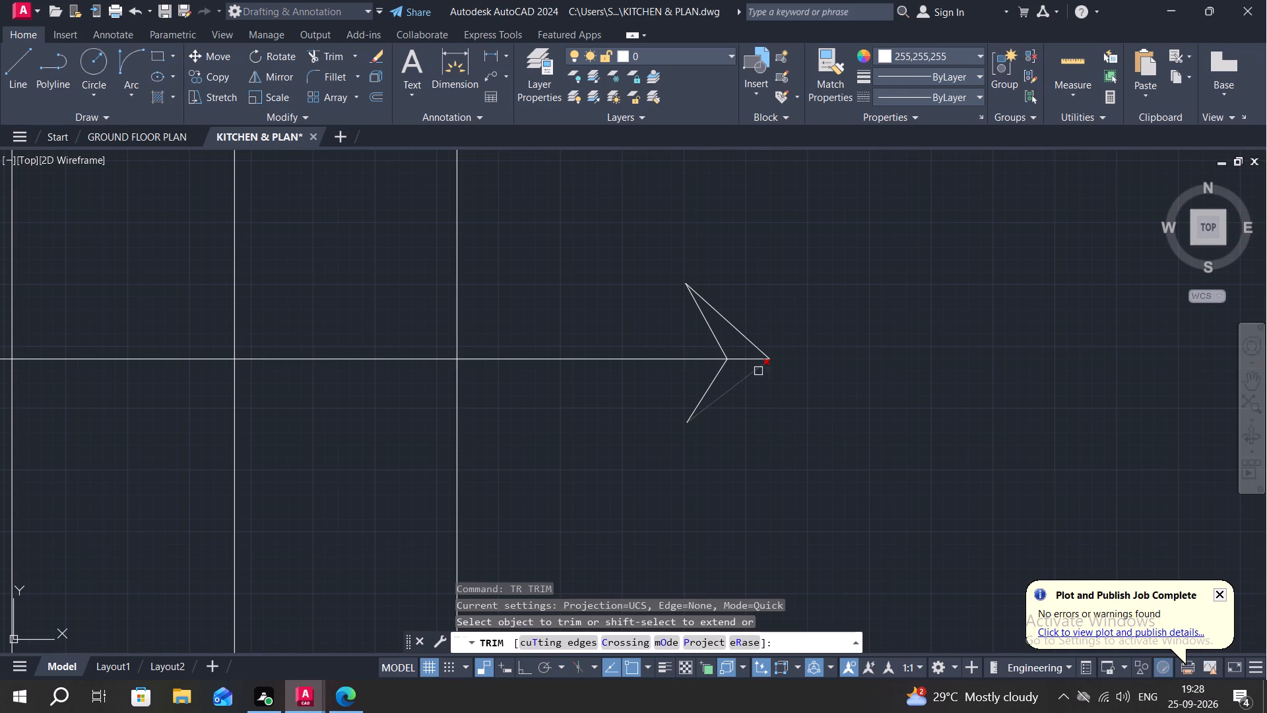
left_click(740, 357)
key("Escape")
Fill the arrowhead with a SOLID hatch in colour 0,0,0.
type("H")
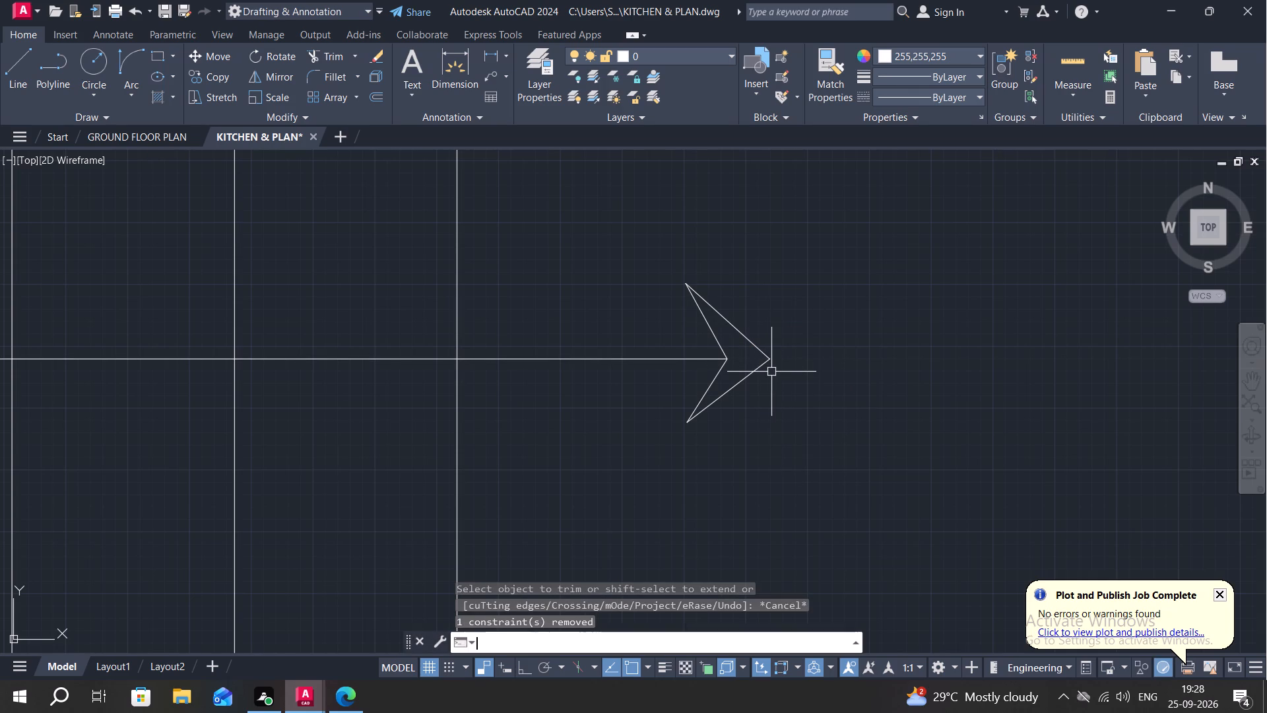
key("space")
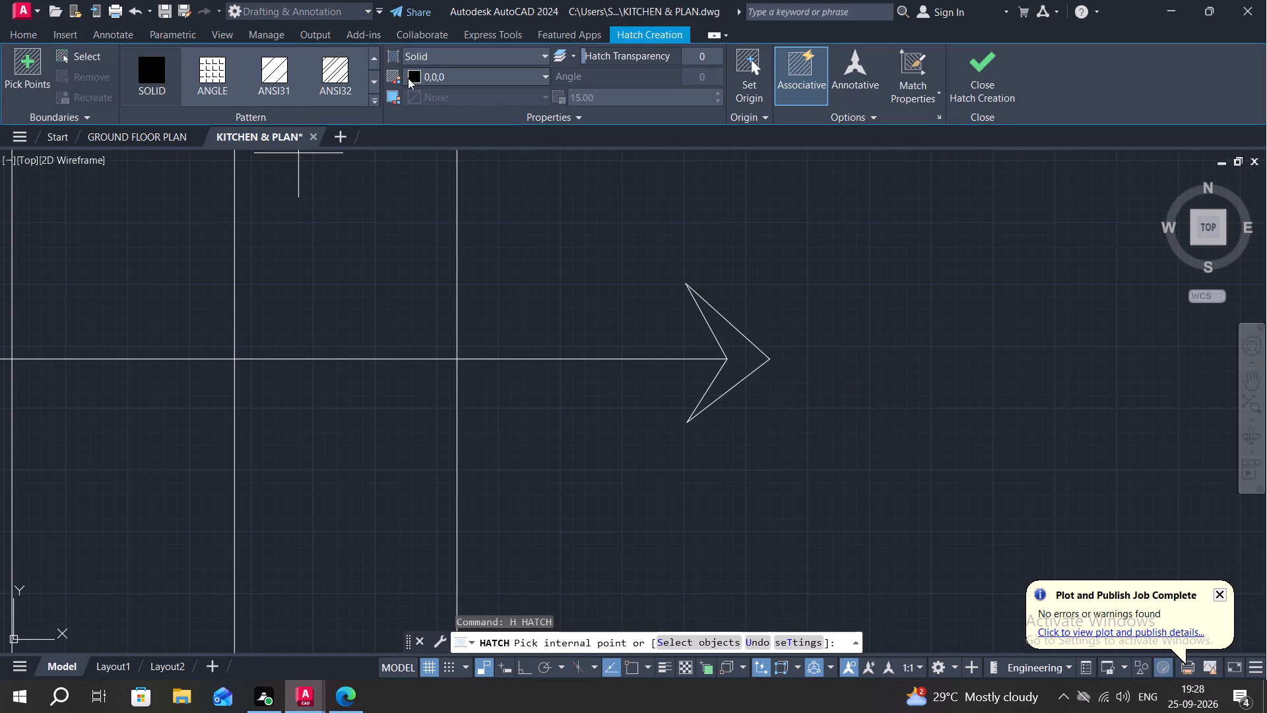
left_click(414, 77)
left_click(140, 74)
left_click(738, 362)
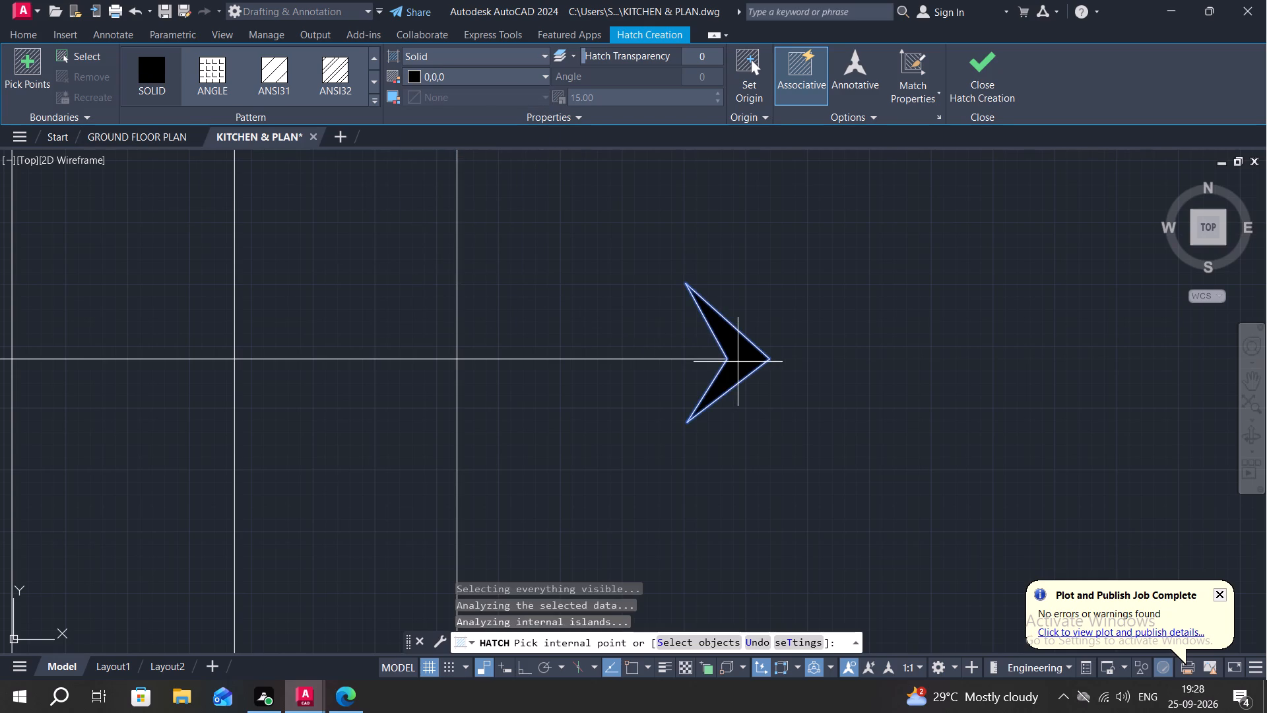
key("Escape")
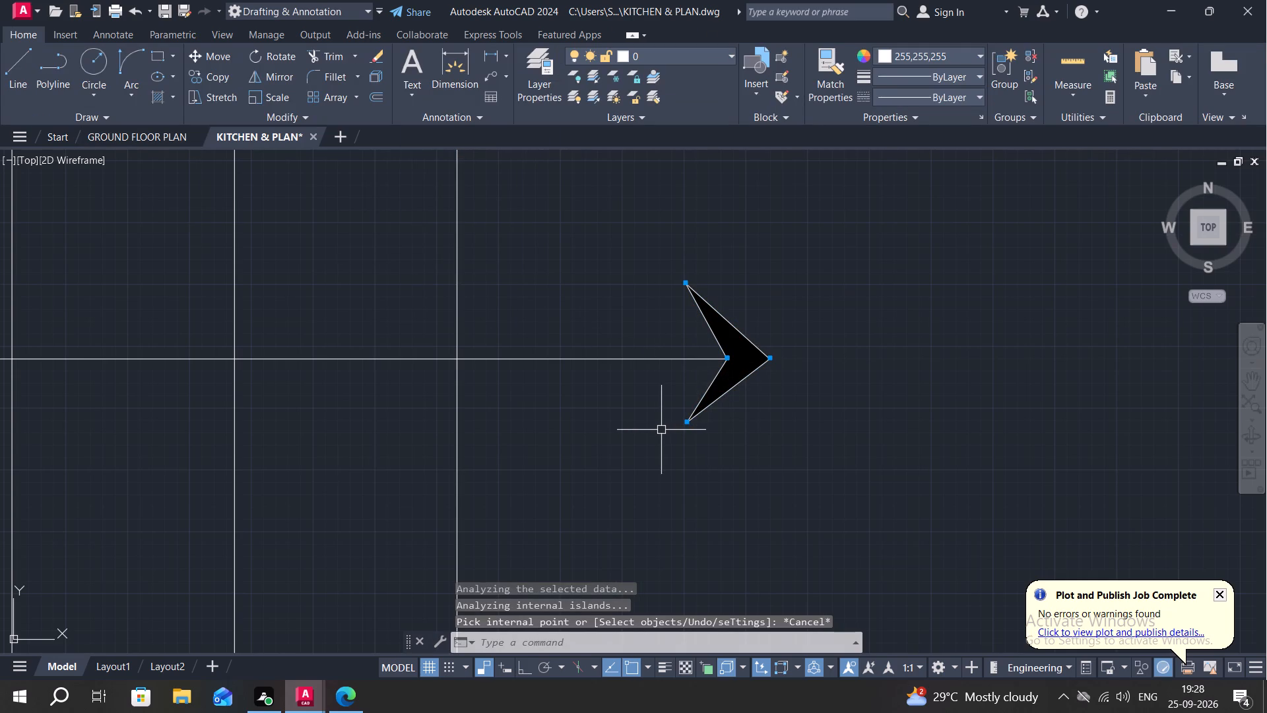
Add a vertical linear dimension for the upper flight's width, placed just beyond the last tread line.
scroll(678, 439, "down", 1)
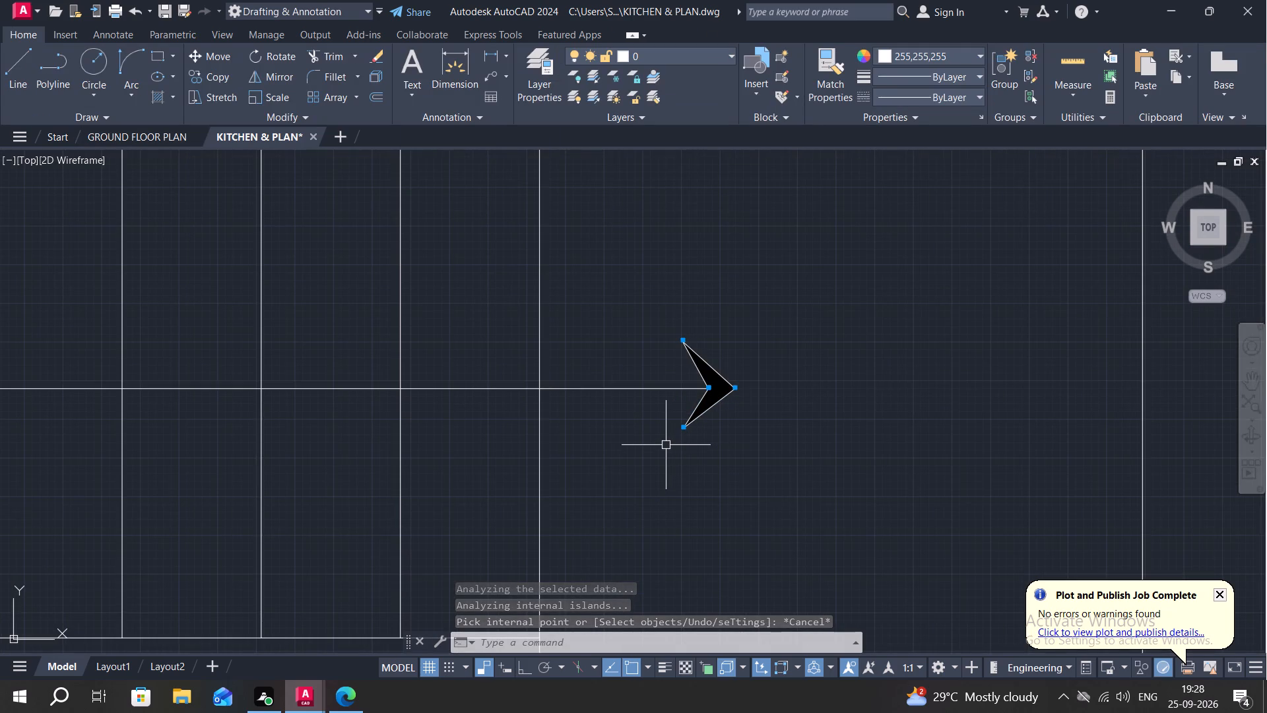
scroll(661, 443, "down", 1)
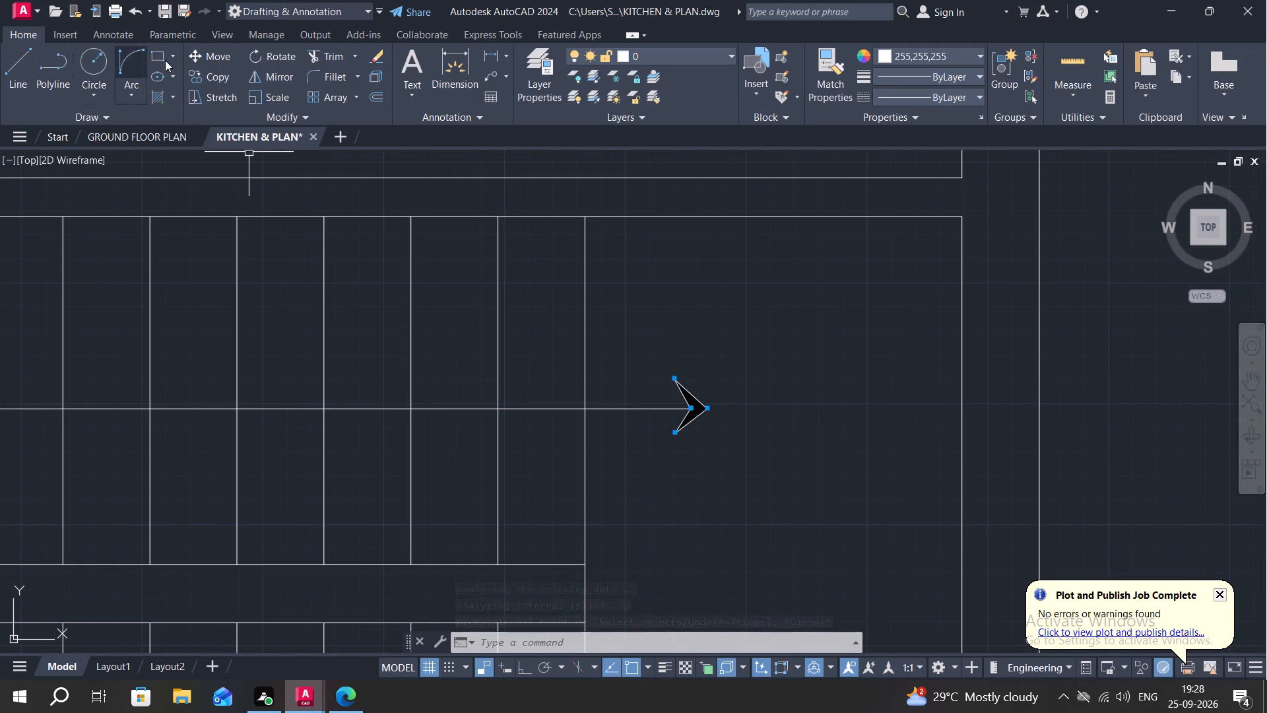
left_click(496, 51)
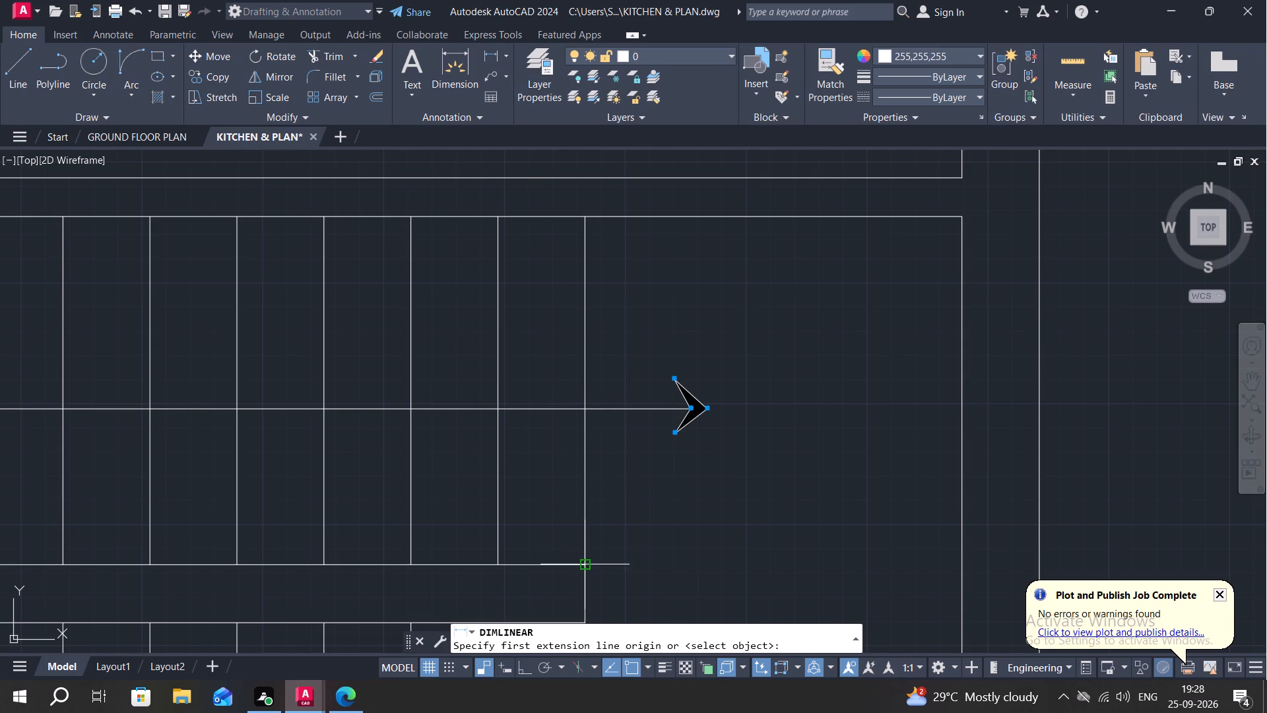
left_click(583, 563)
left_click(585, 218)
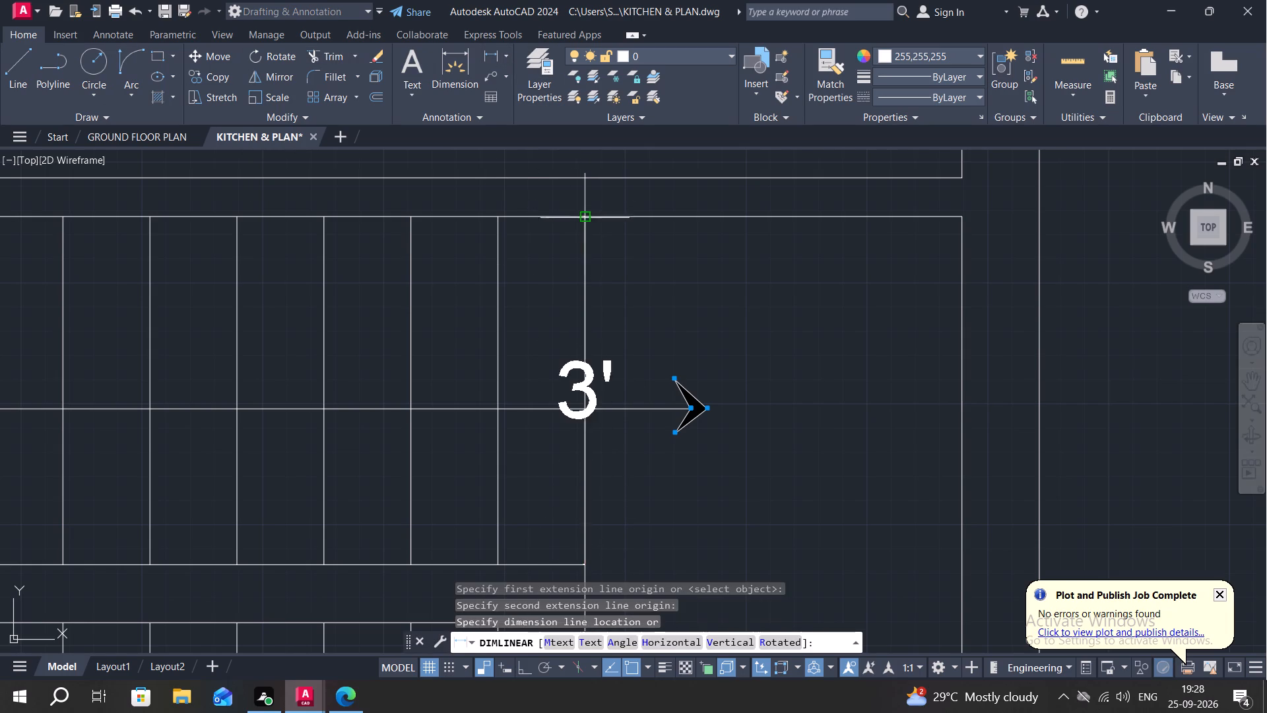
left_click(630, 239)
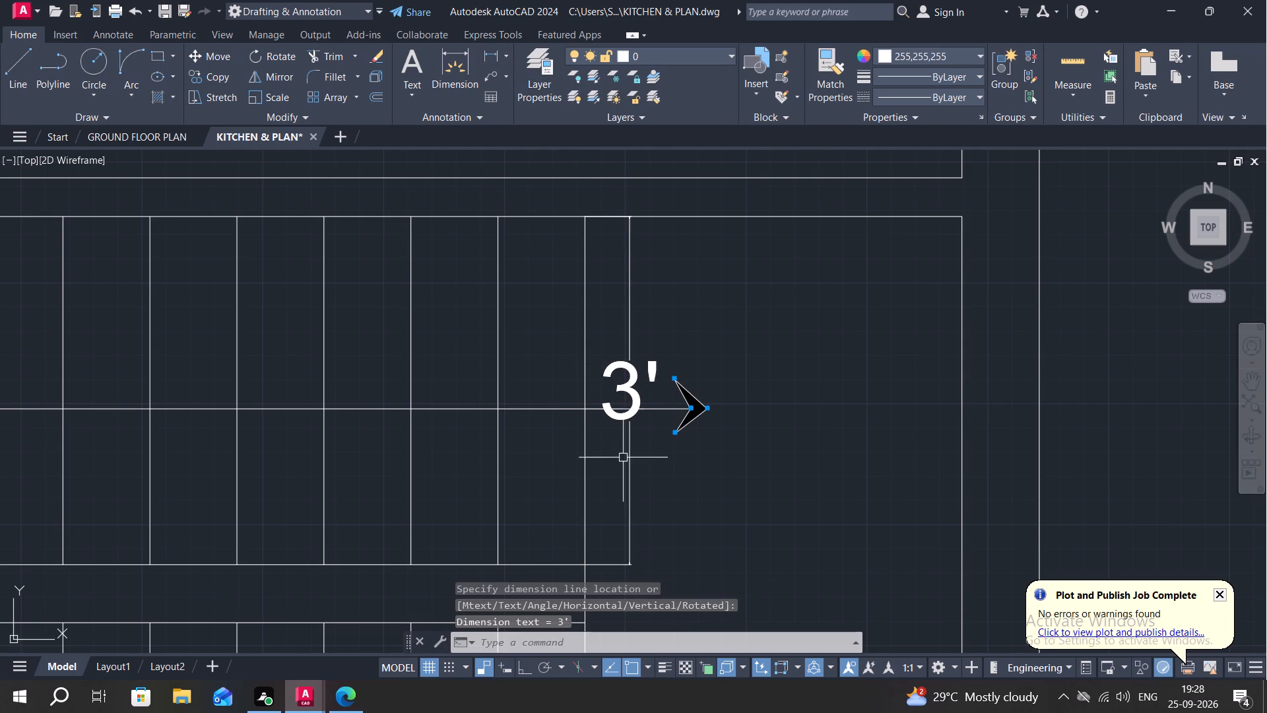
Add a vertical linear dimension for the lower flight's width, placed just beyond the last tread line.
scroll(624, 458, "down", 2)
middle_click_drag(622, 481, 655, 329)
key("space")
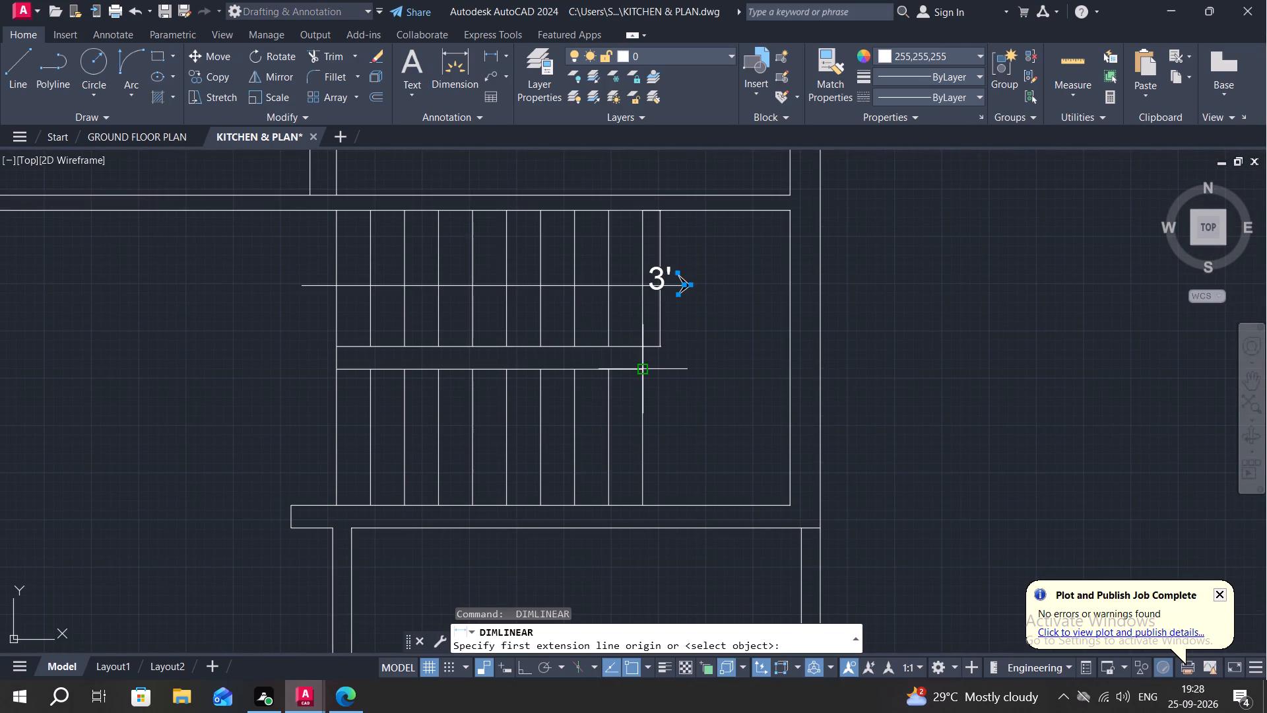
left_click(640, 370)
left_click(643, 504)
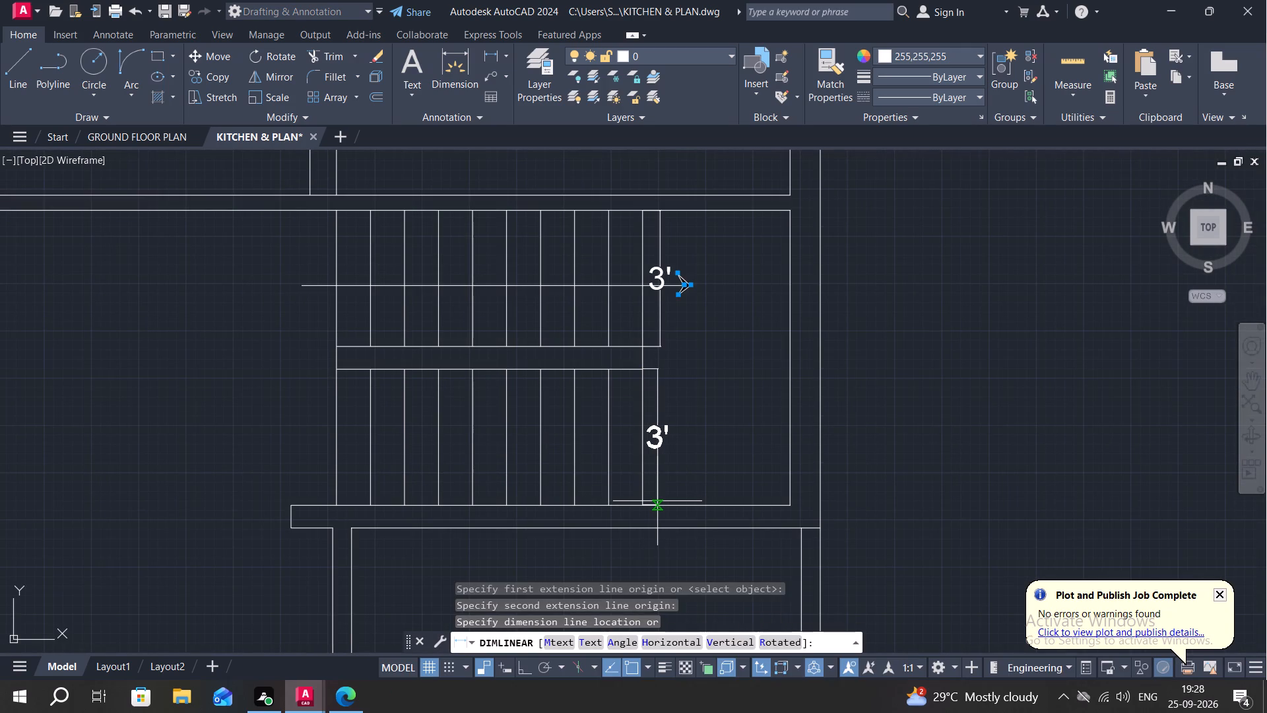
left_click(659, 500)
Add a vertical linear dimension for the landing's full length, placed just inside the outer wall's inner face.
key("space")
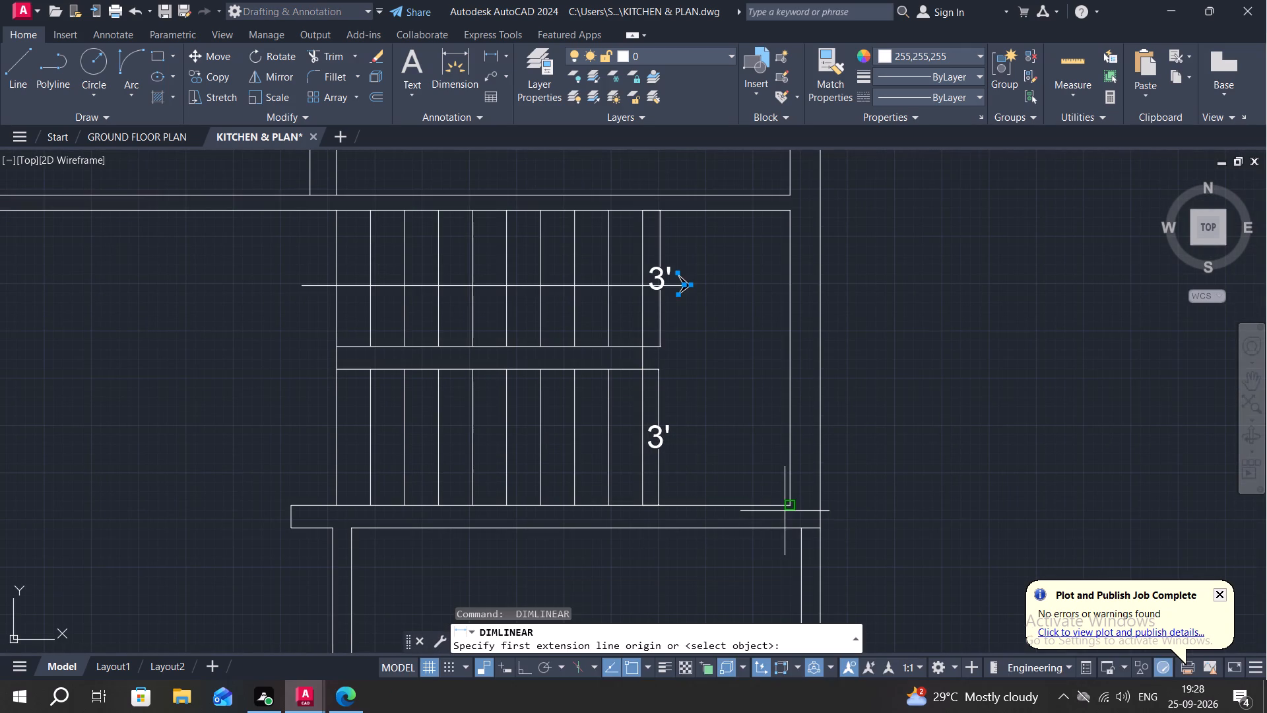
left_click(787, 508)
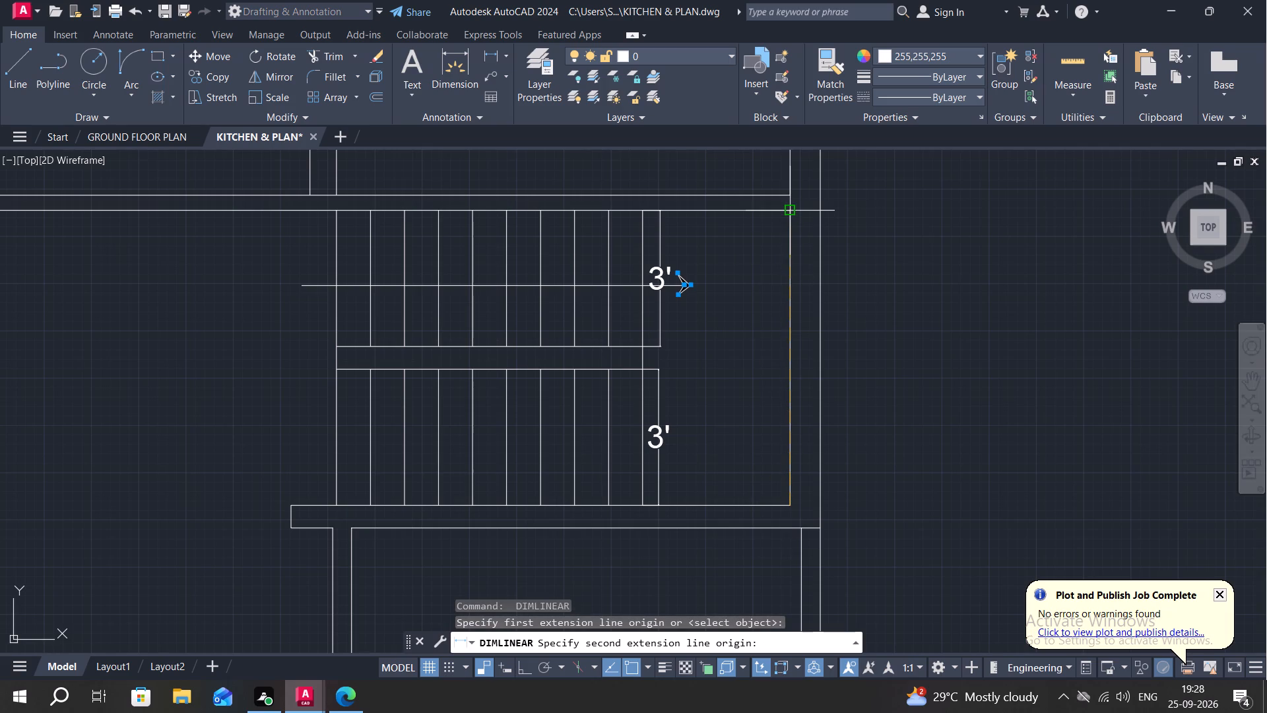
left_click(789, 213)
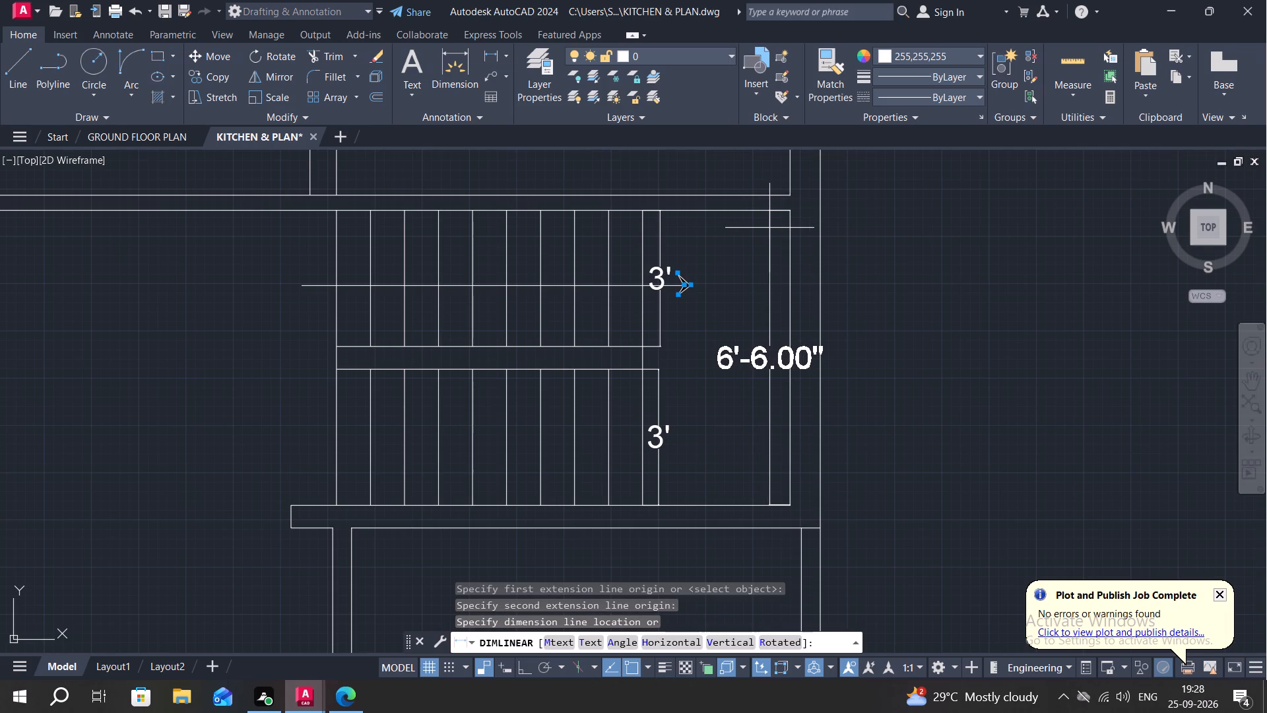
left_click(771, 228)
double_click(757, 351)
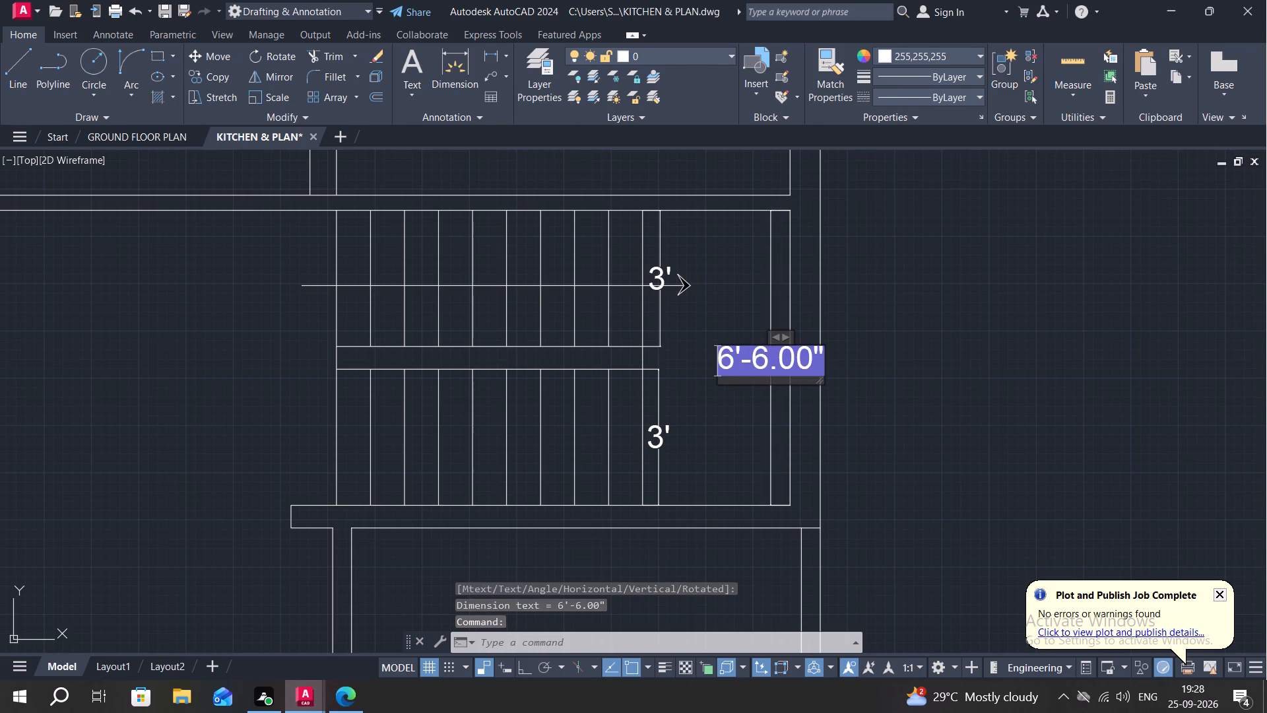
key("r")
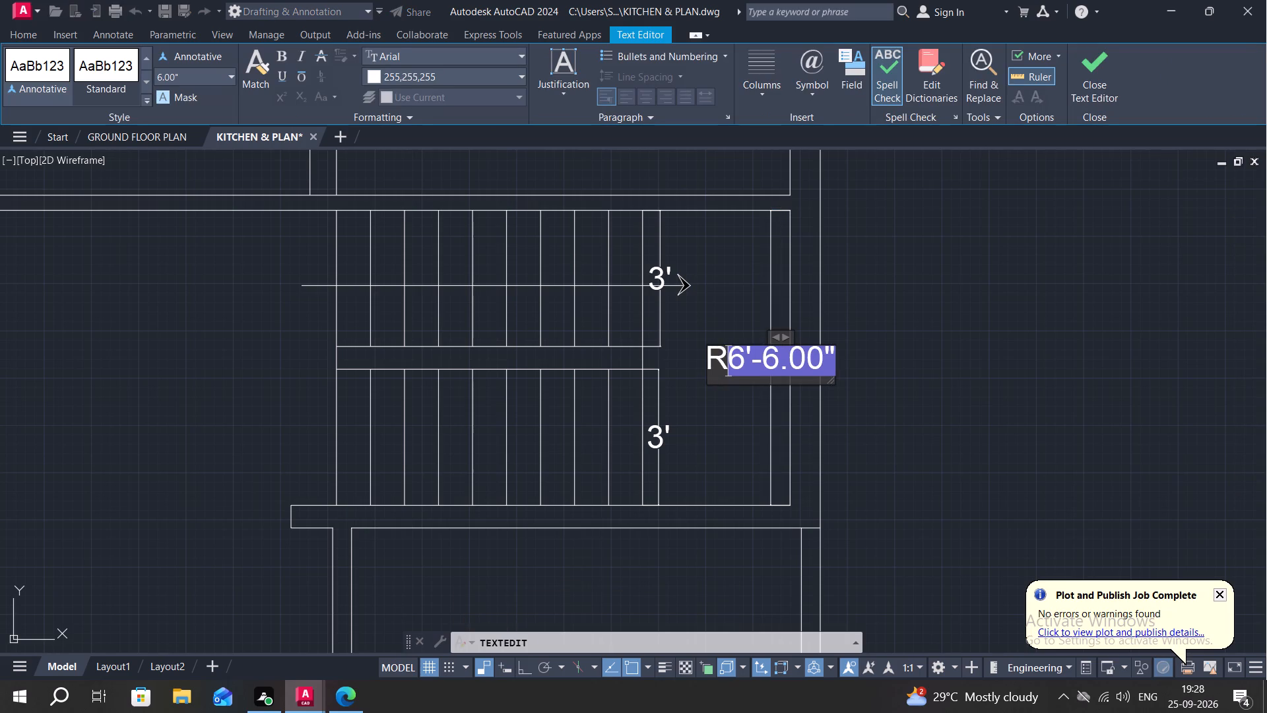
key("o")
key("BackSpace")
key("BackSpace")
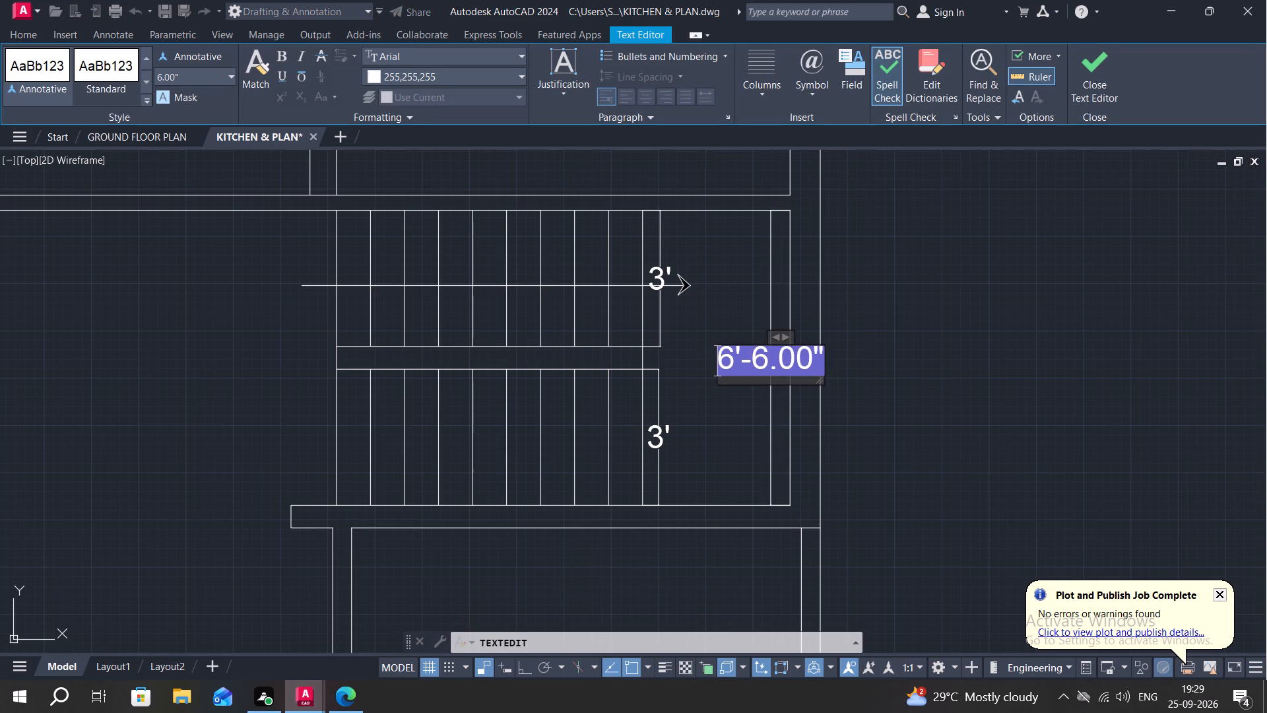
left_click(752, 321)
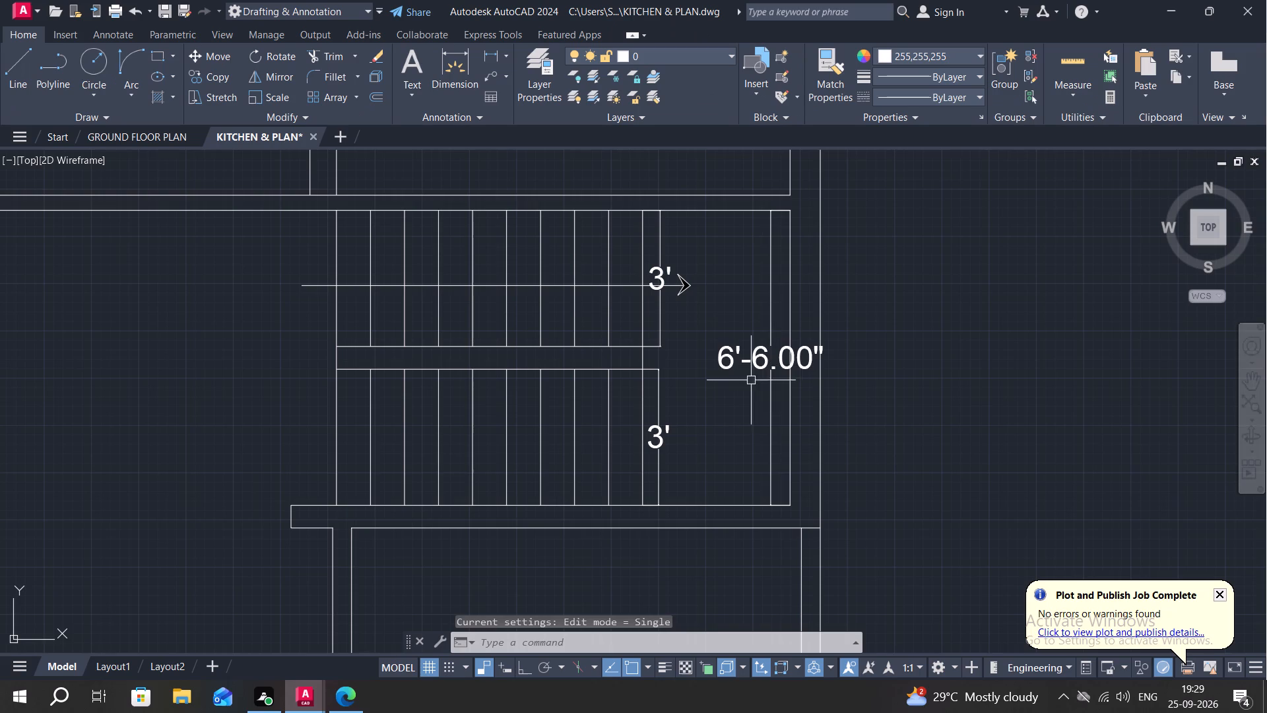
Add a horizontal linear dimension for the staircase's full length including the landing, placed just above the wall below the lower flight.
key("space")
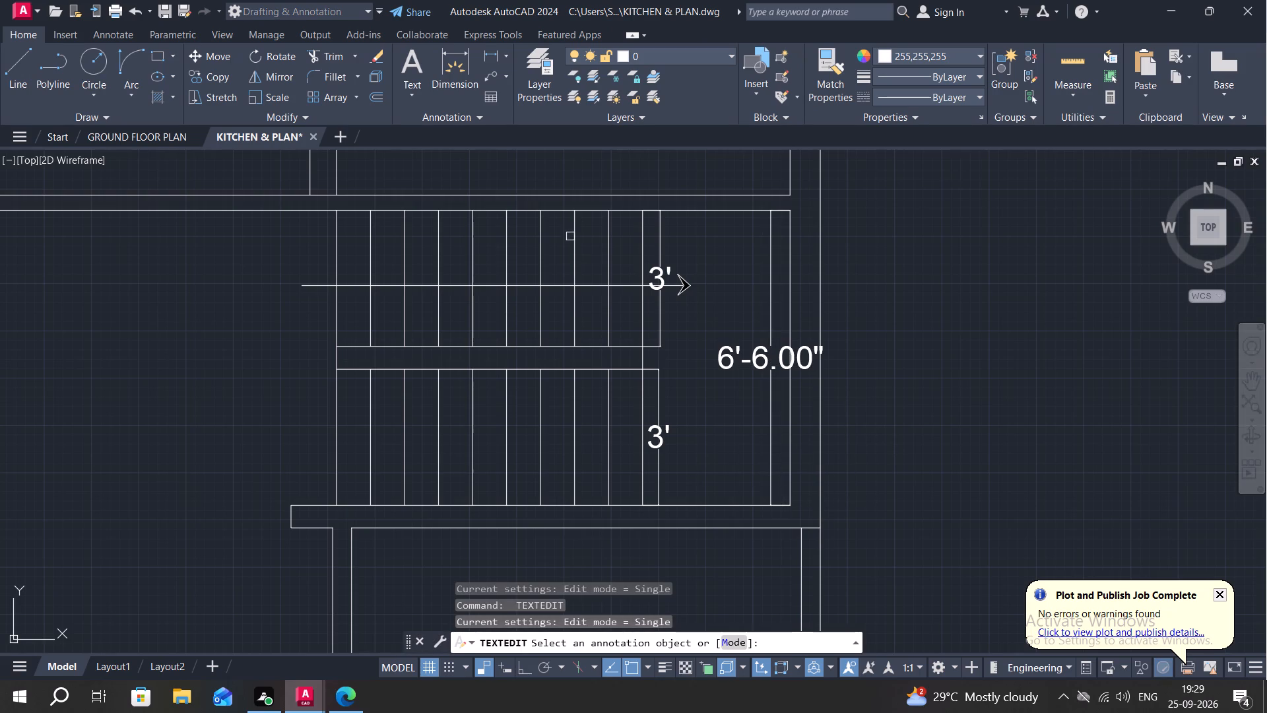
left_click(490, 51)
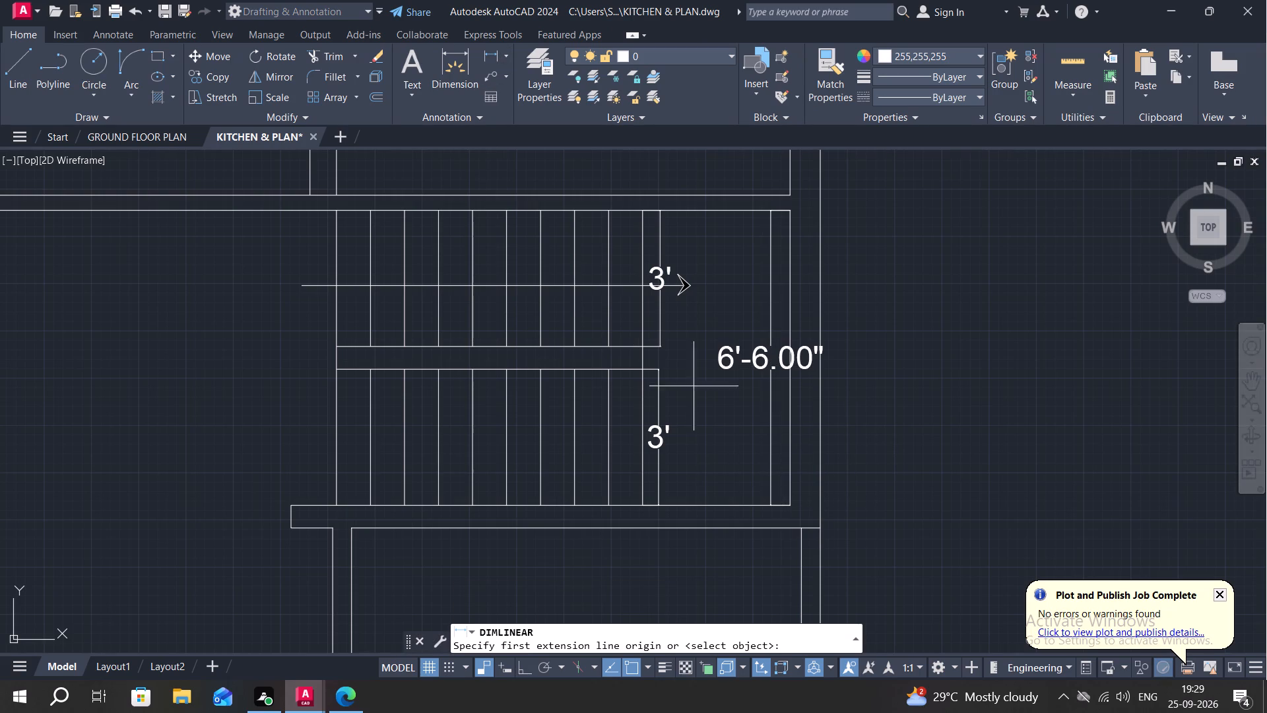
left_click(789, 506)
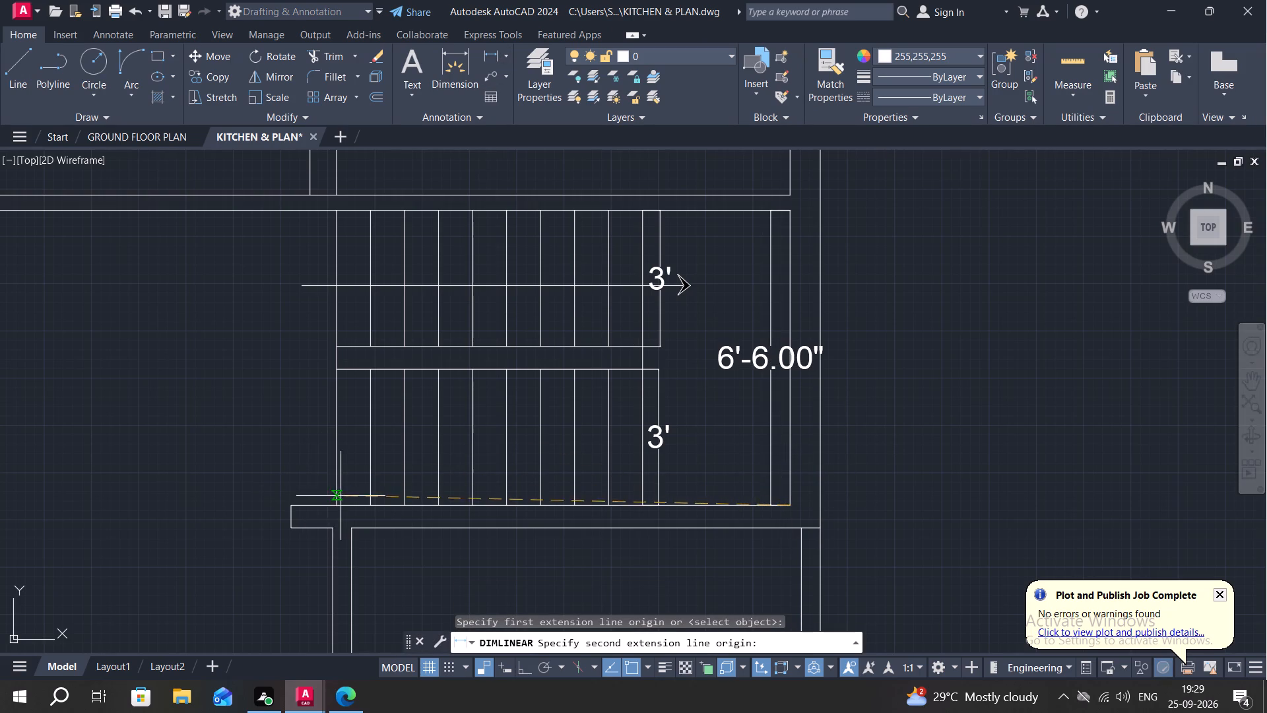
left_click(337, 506)
left_click(334, 478)
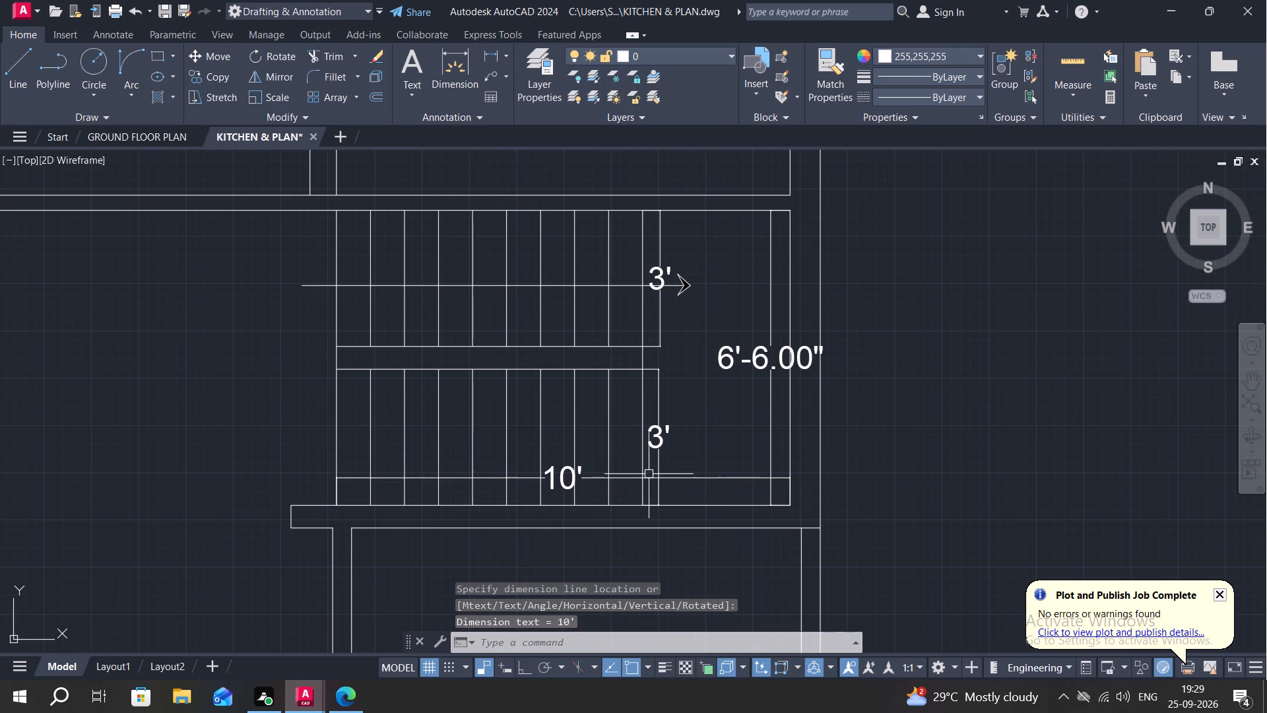
Hatch the rectangular space directly below the staircase with the CROSS pattern in Green.
middle_click_drag(771, 571, 721, 312)
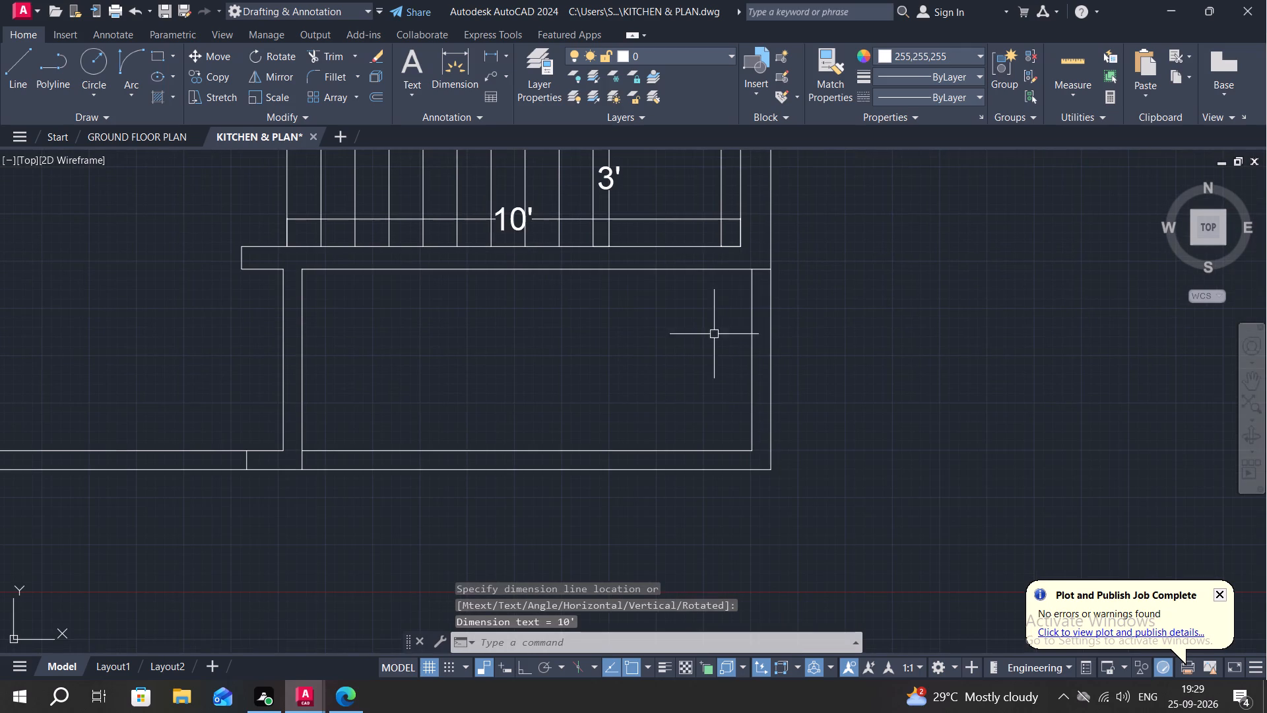
type("H")
key("space")
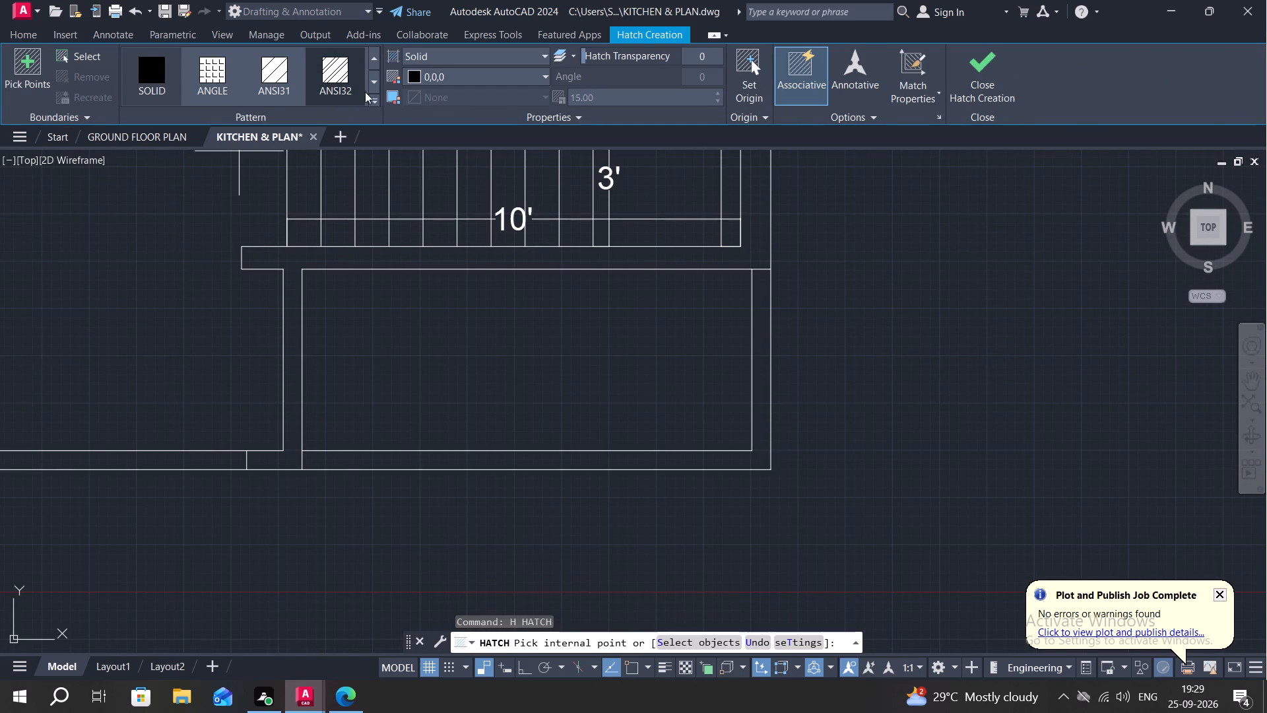
triple_click(375, 97)
left_click(375, 97)
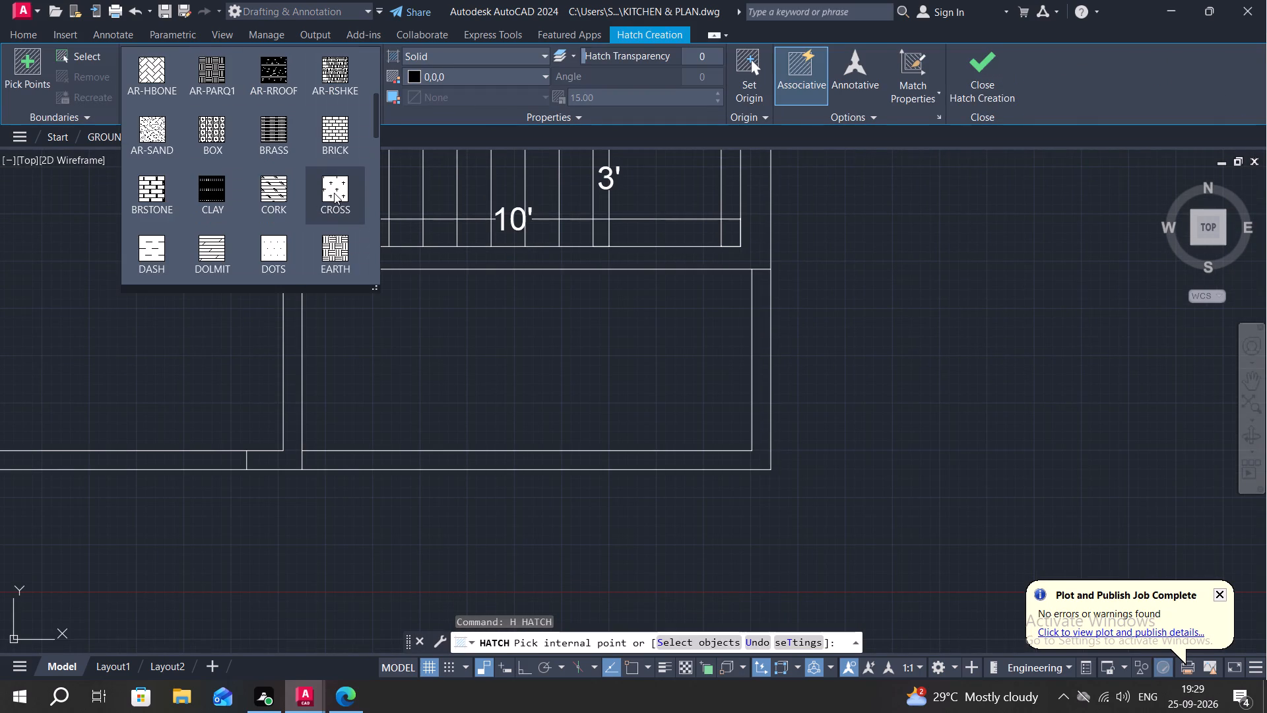
left_click(335, 193)
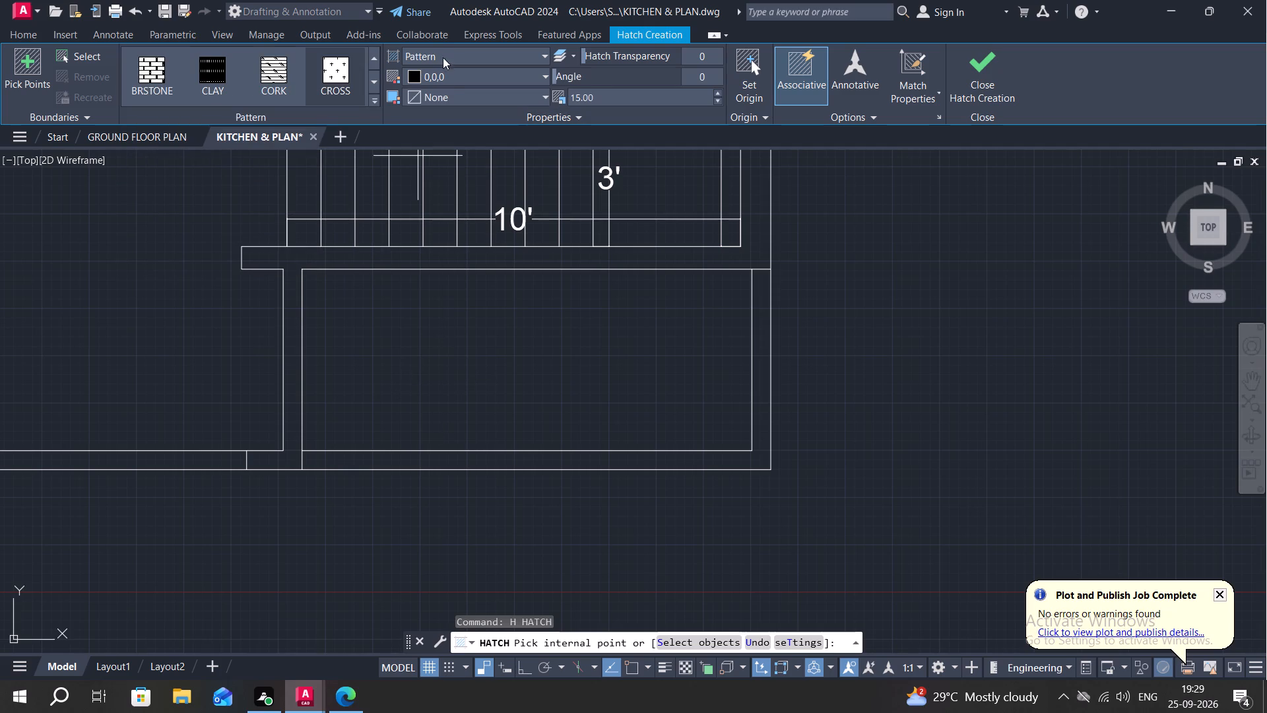
left_click(449, 76)
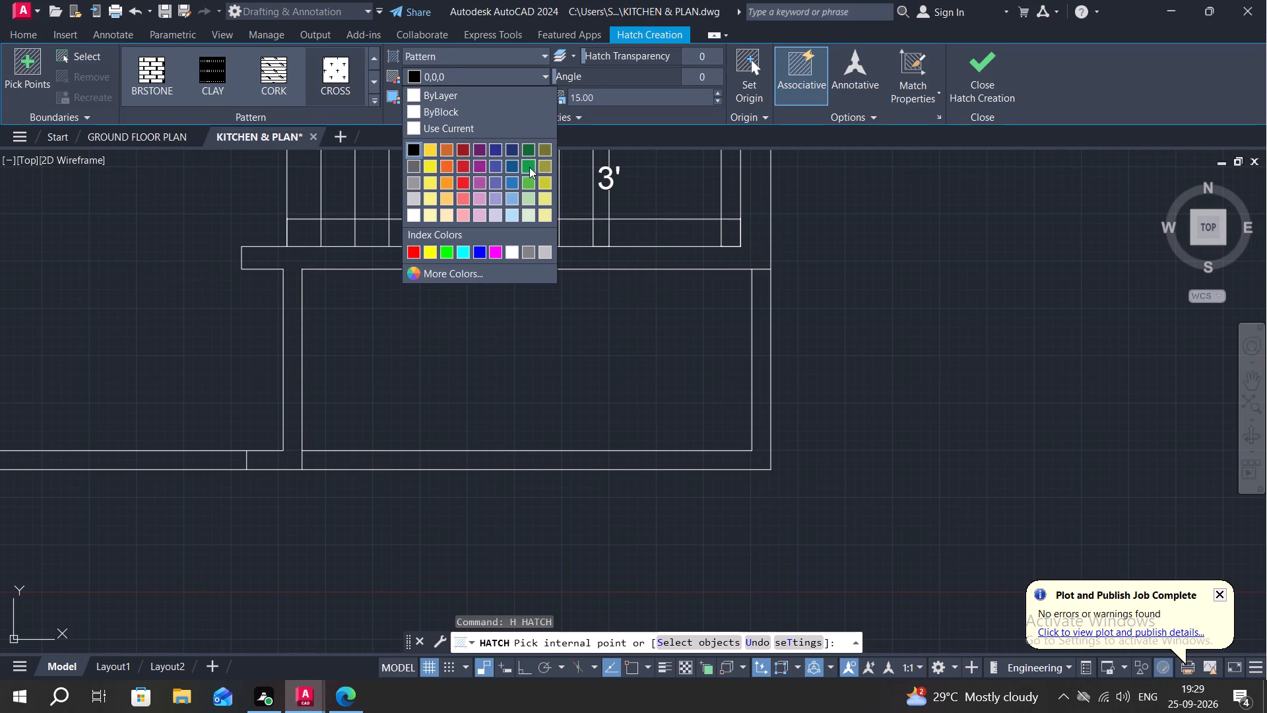
left_click(527, 155)
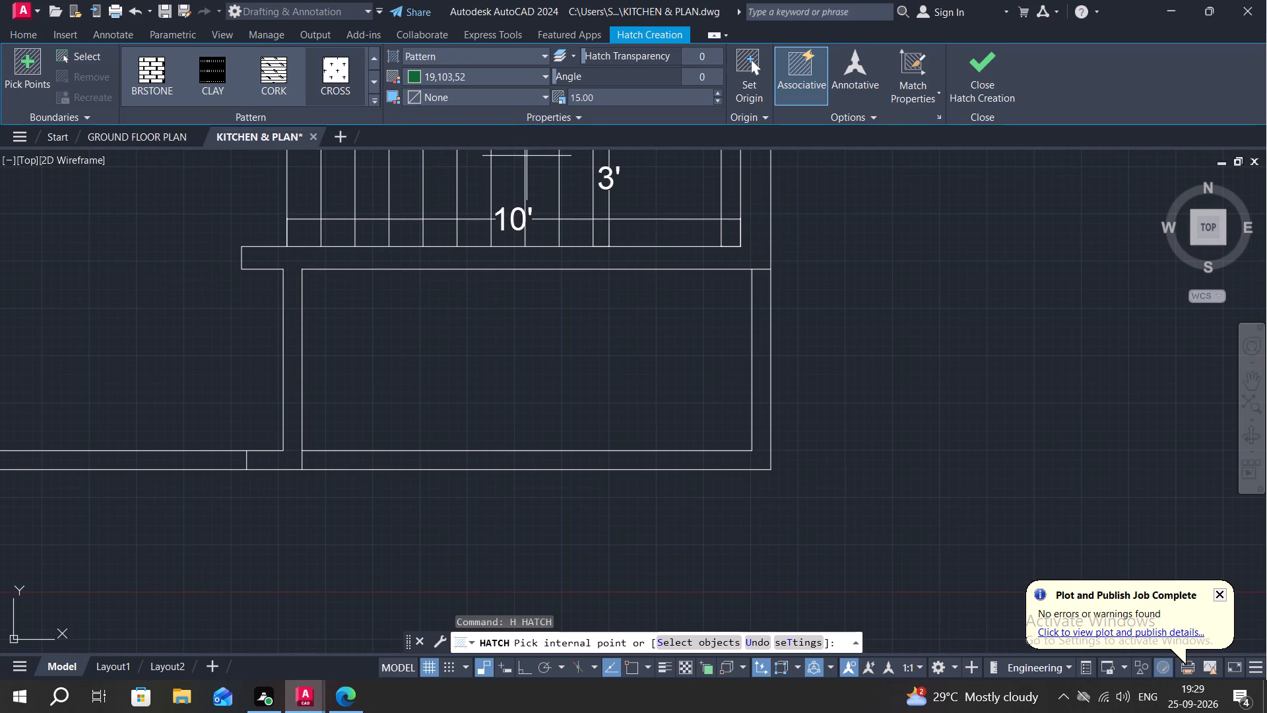
left_click(511, 71)
left_click(448, 254)
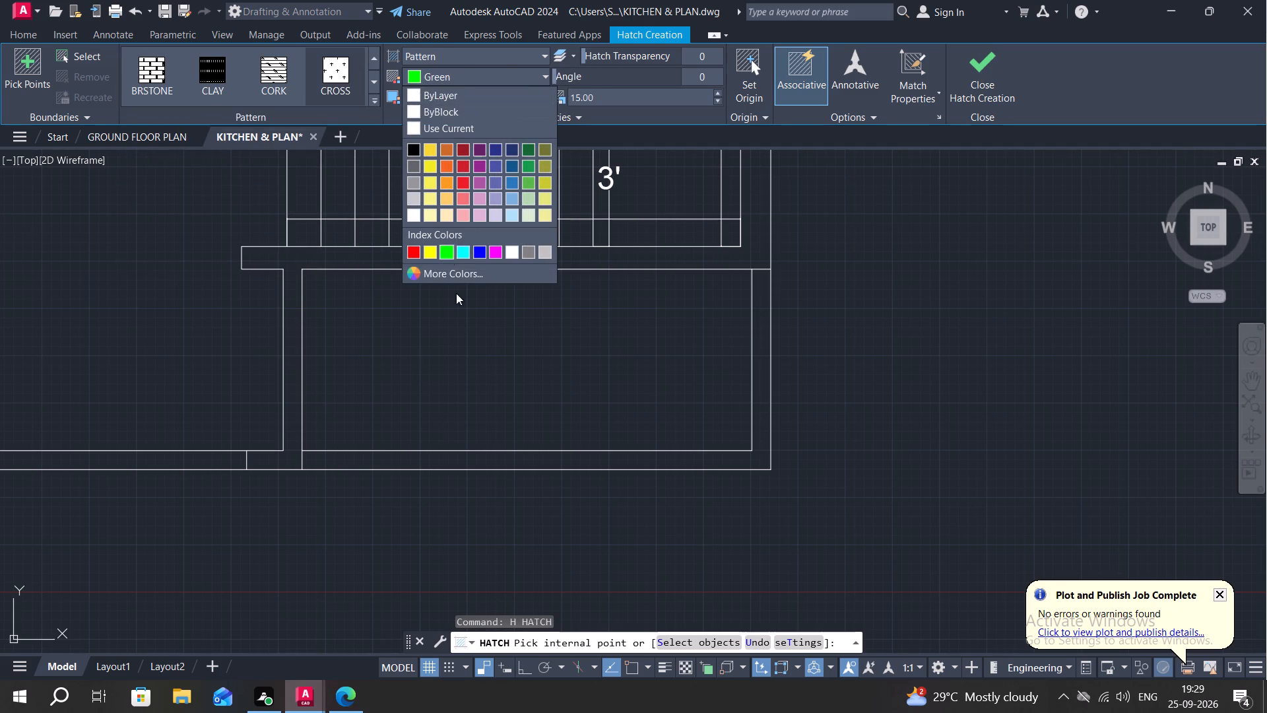
left_click(478, 339)
key("Escape")
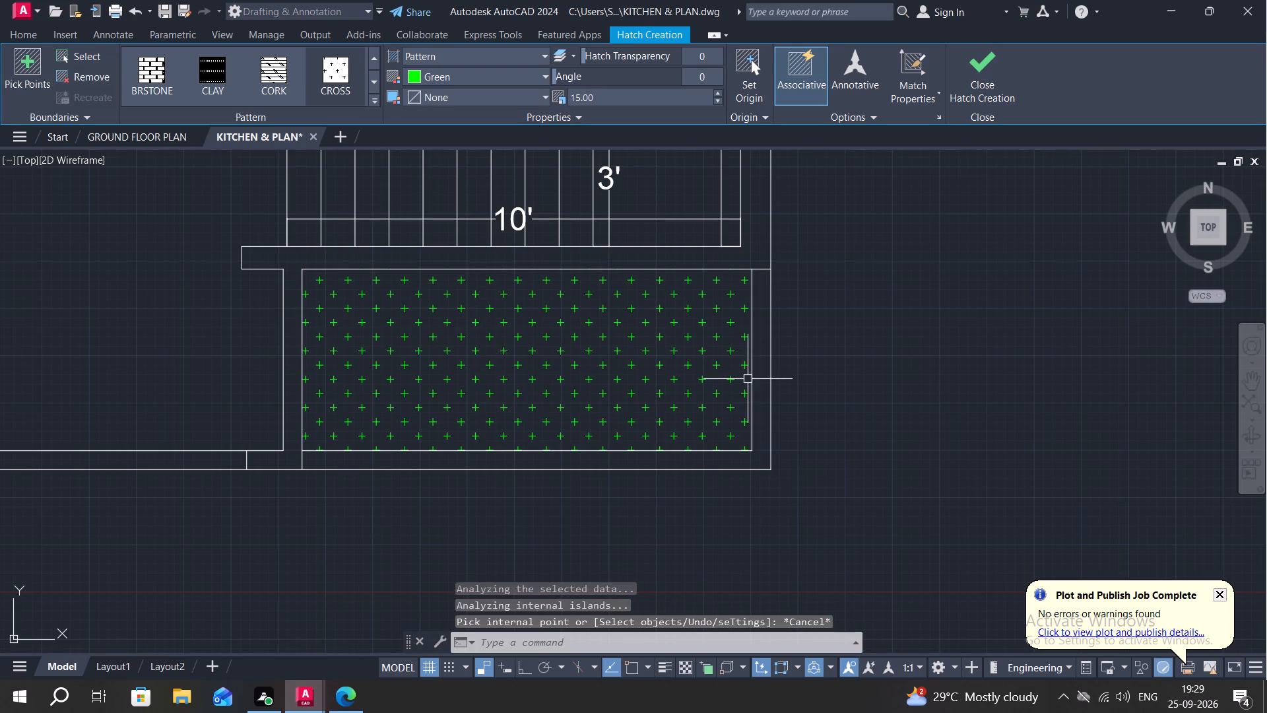
scroll(715, 359, "down", 1)
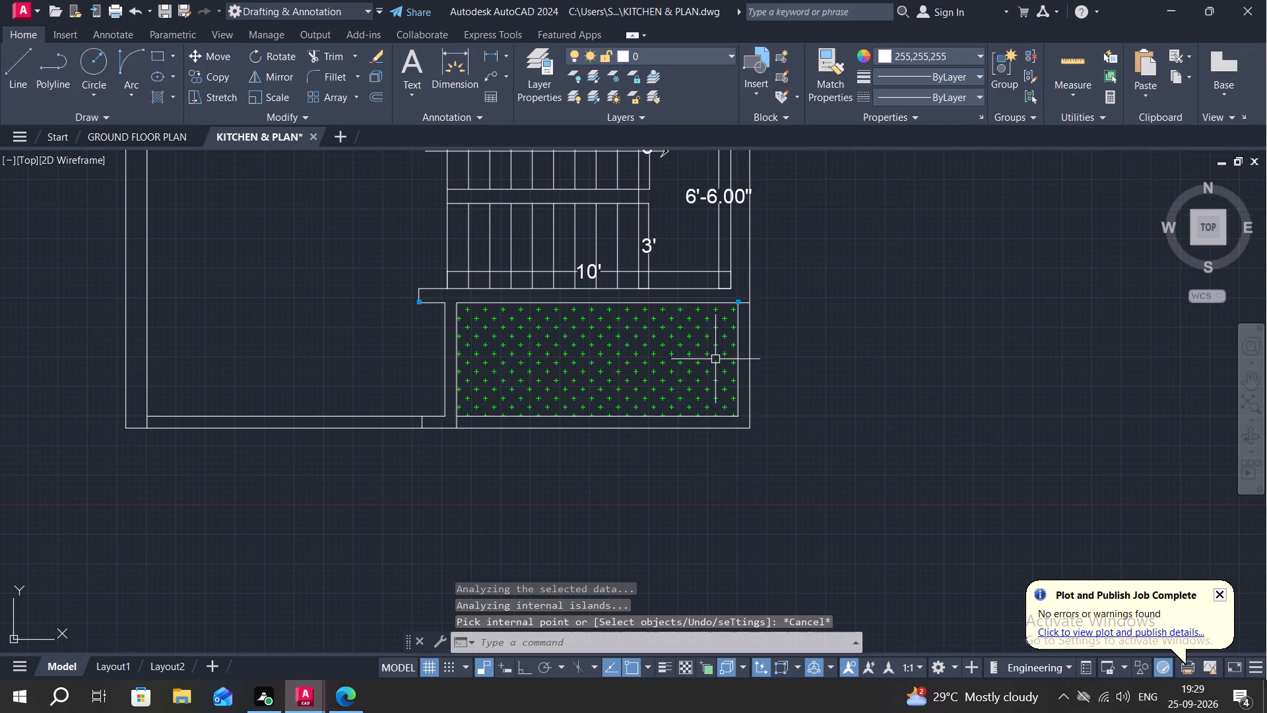
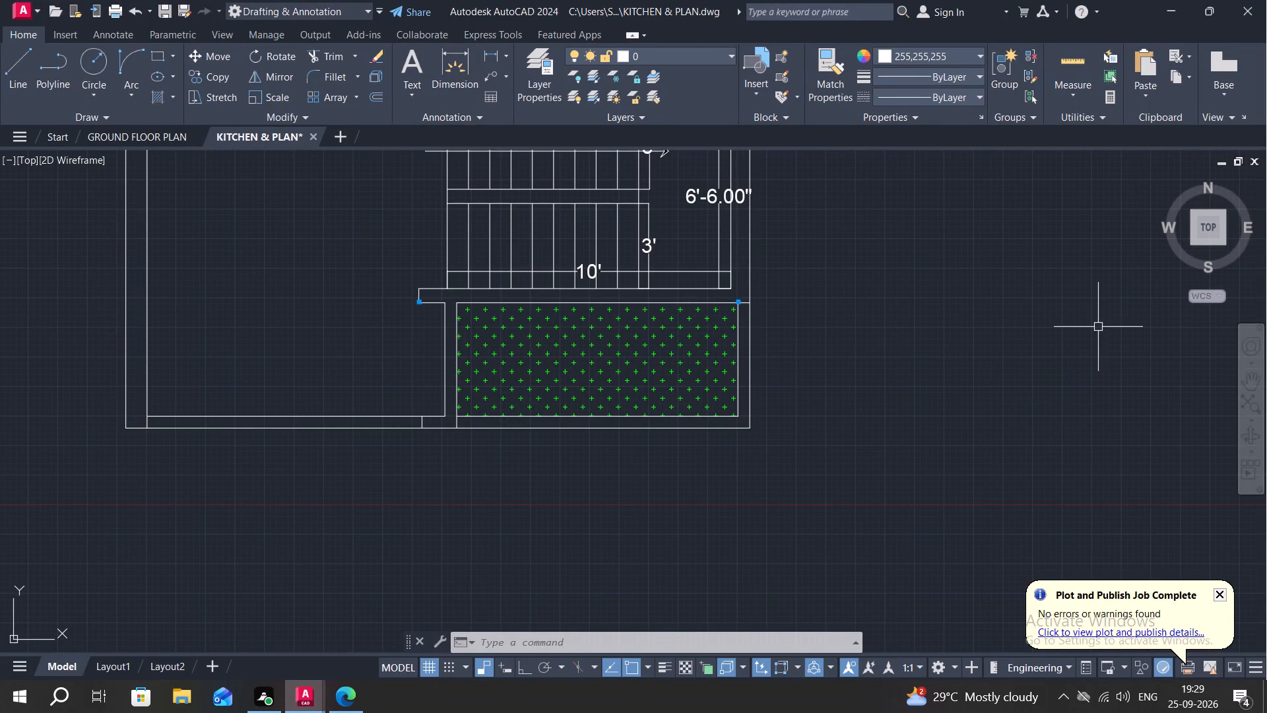
Insert the Bed - Queen block from the Home - Space Planner blocks in DesignCenter, below the plan's bottom outer wall.
key("ctrl+2")
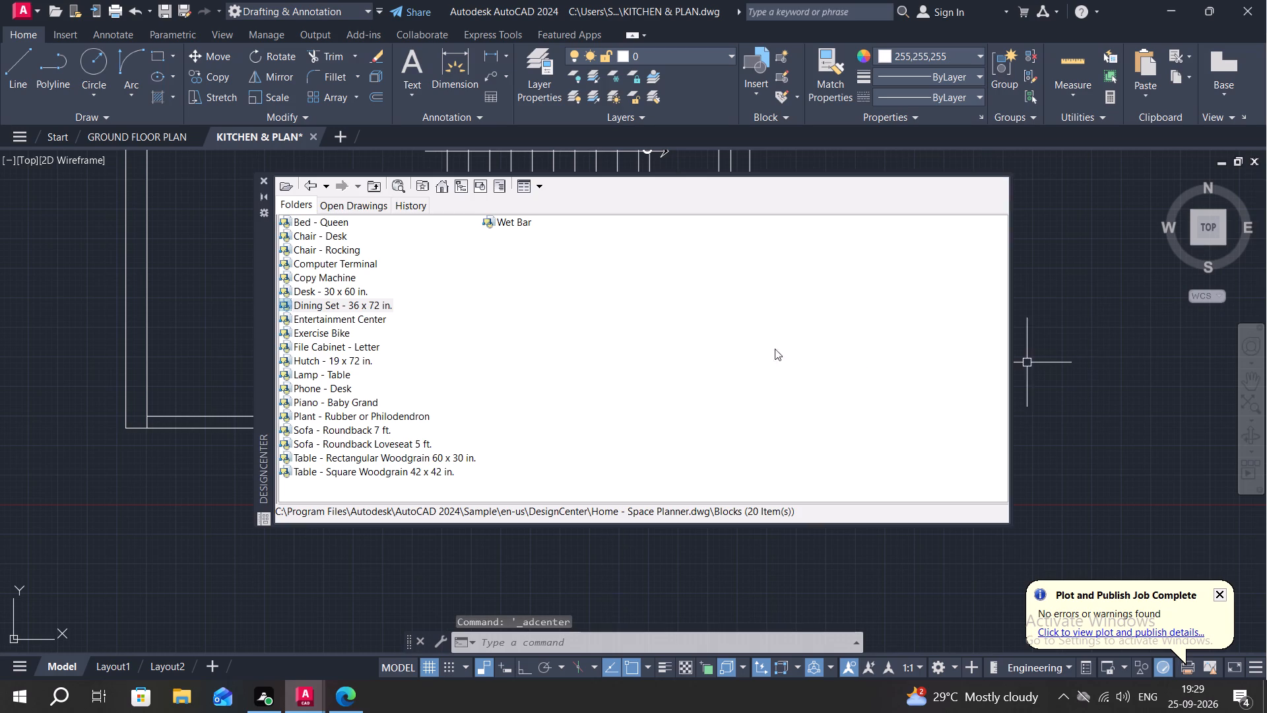
left_click(260, 182)
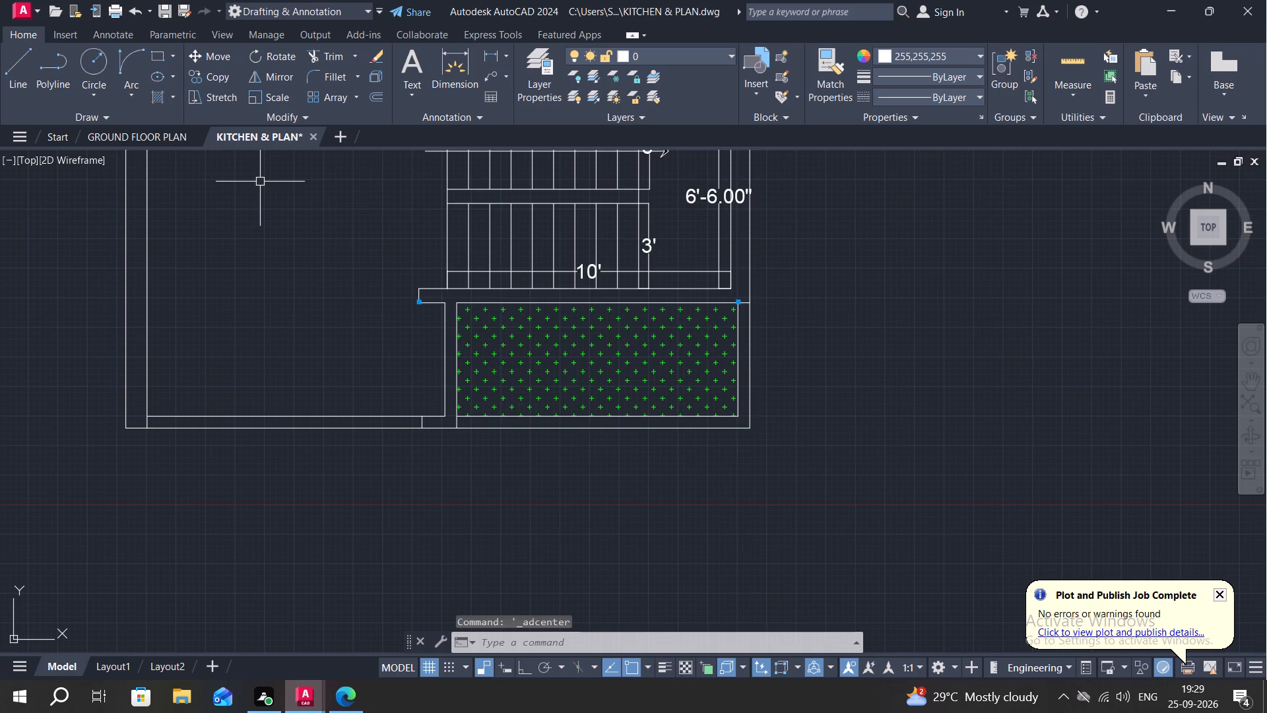
key("ctrl+2")
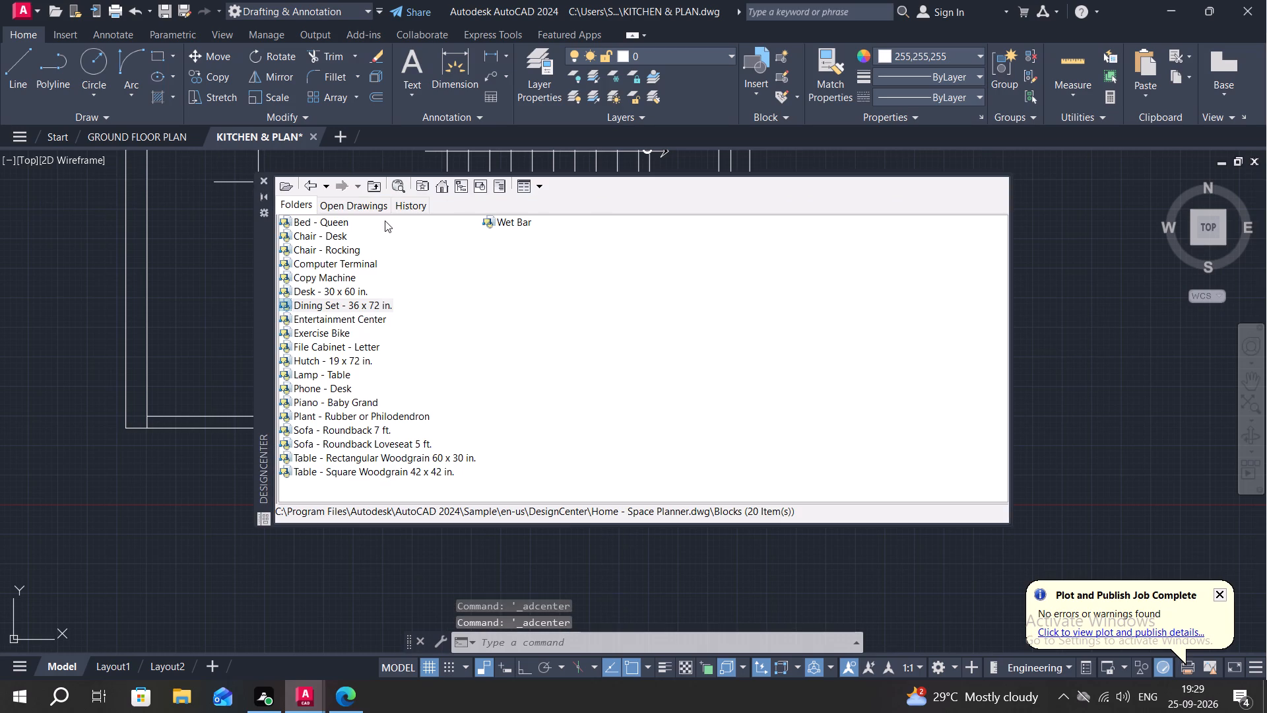
left_click(350, 224)
right_click(350, 224)
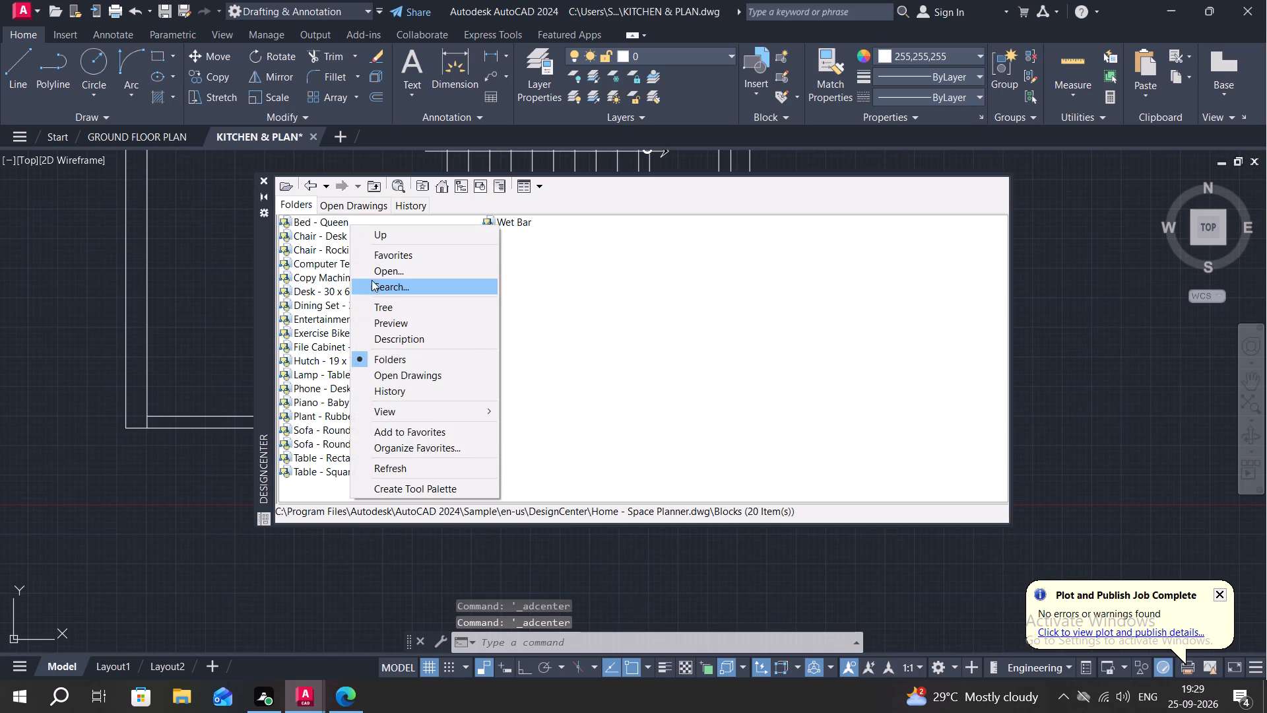
left_click(333, 226)
right_click(333, 226)
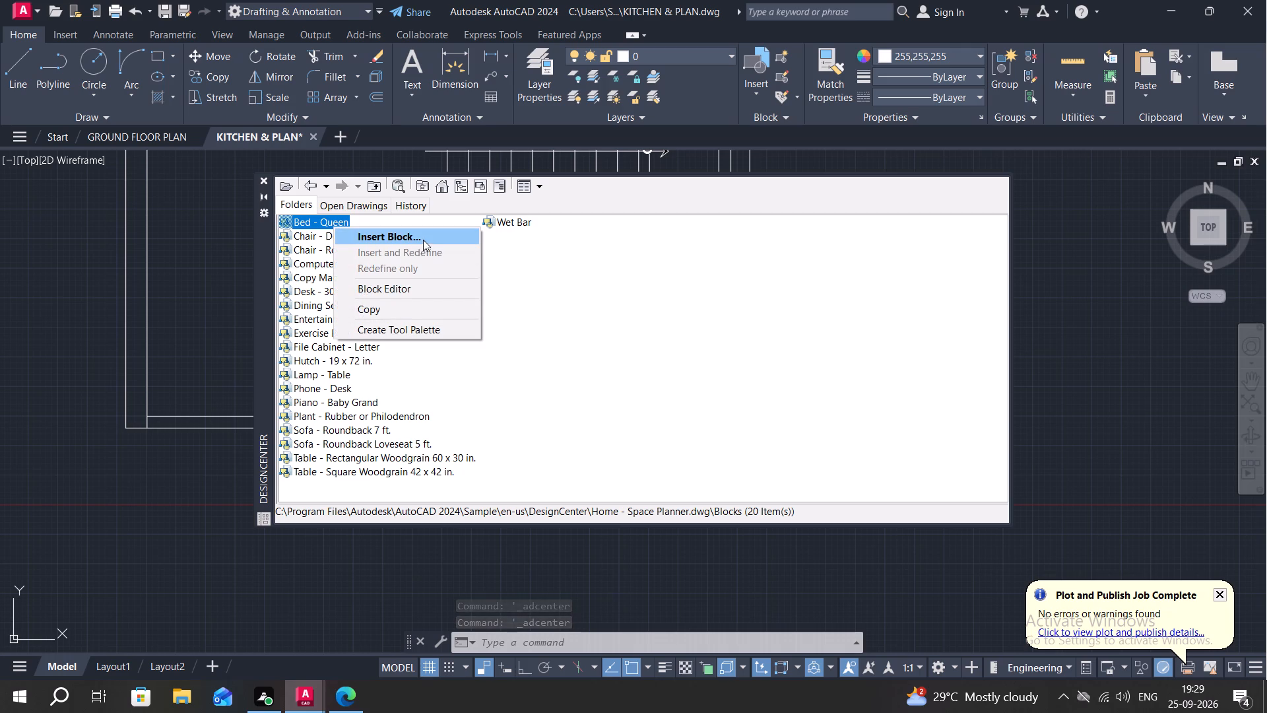
left_click(423, 240)
left_click(736, 456)
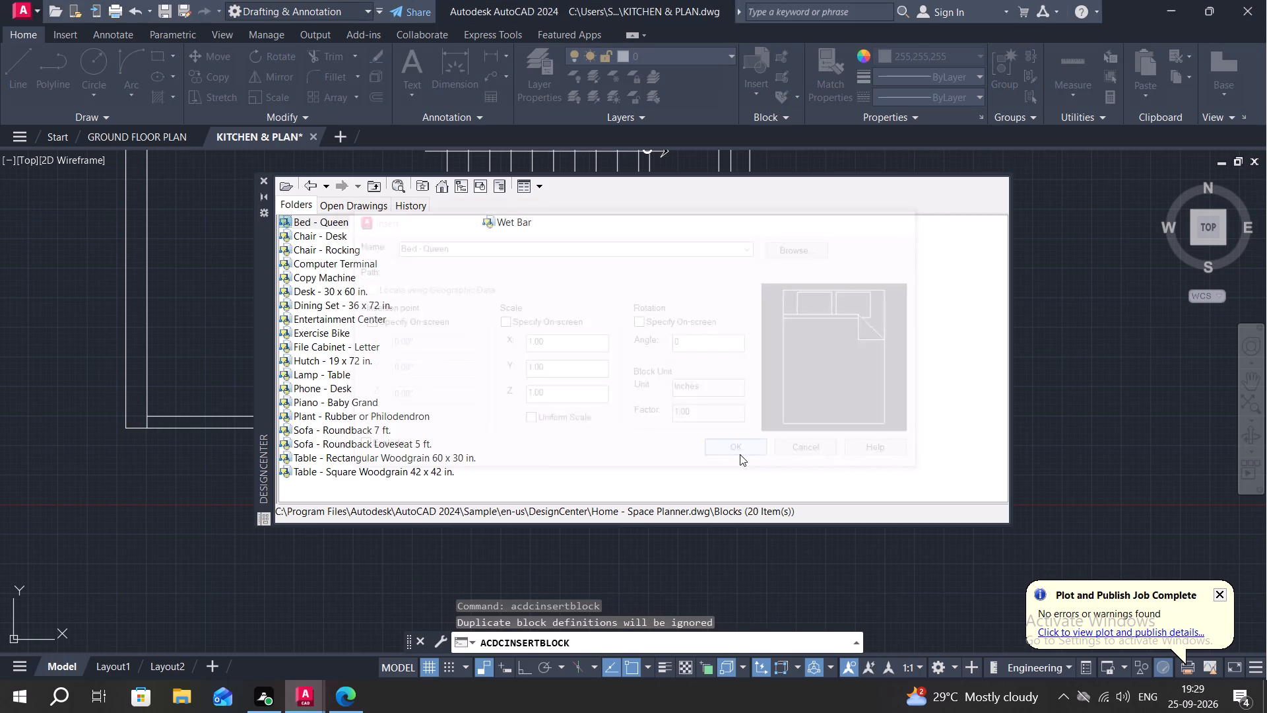
left_click(158, 464)
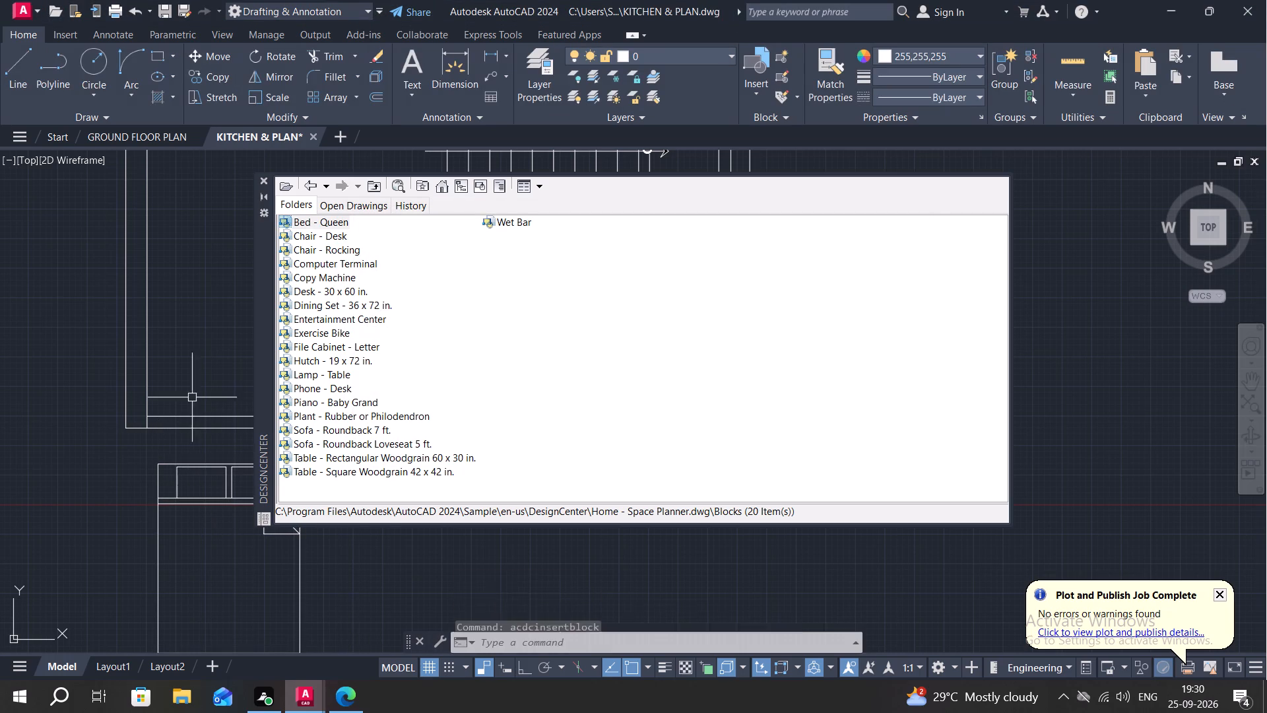
left_click(261, 182)
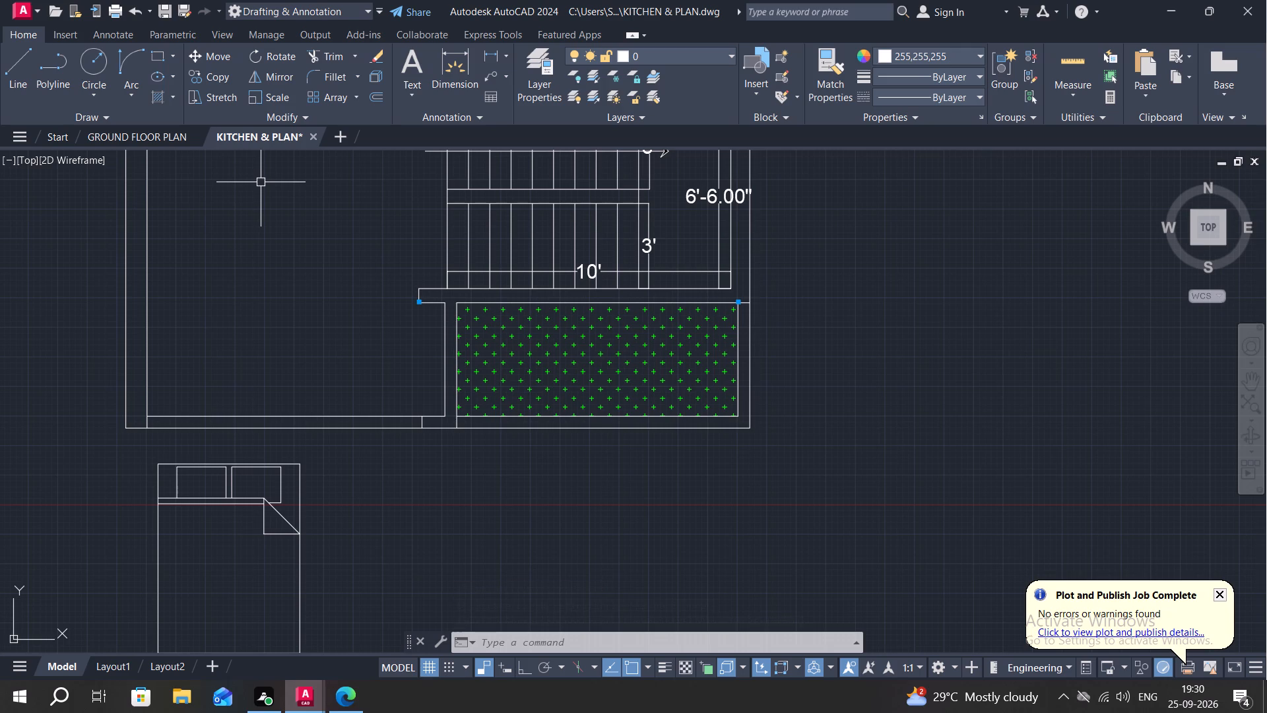
scroll(311, 255, "down", 1)
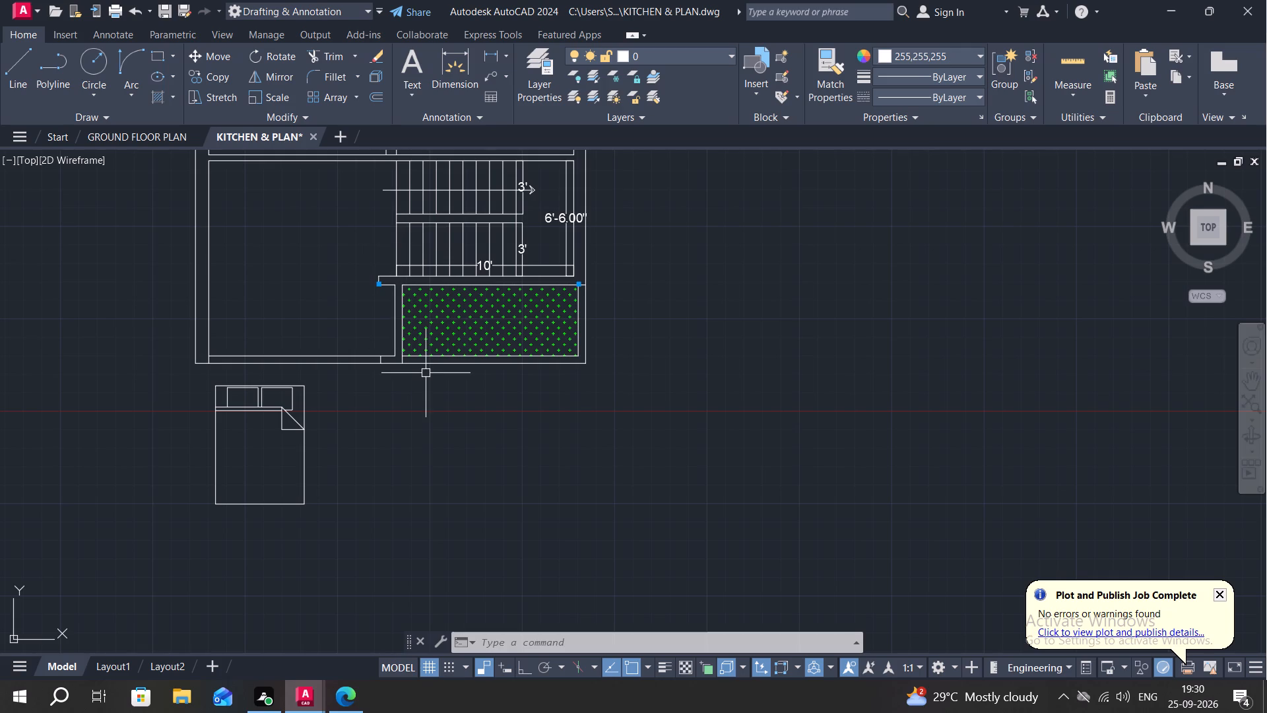
key("ctrl+2")
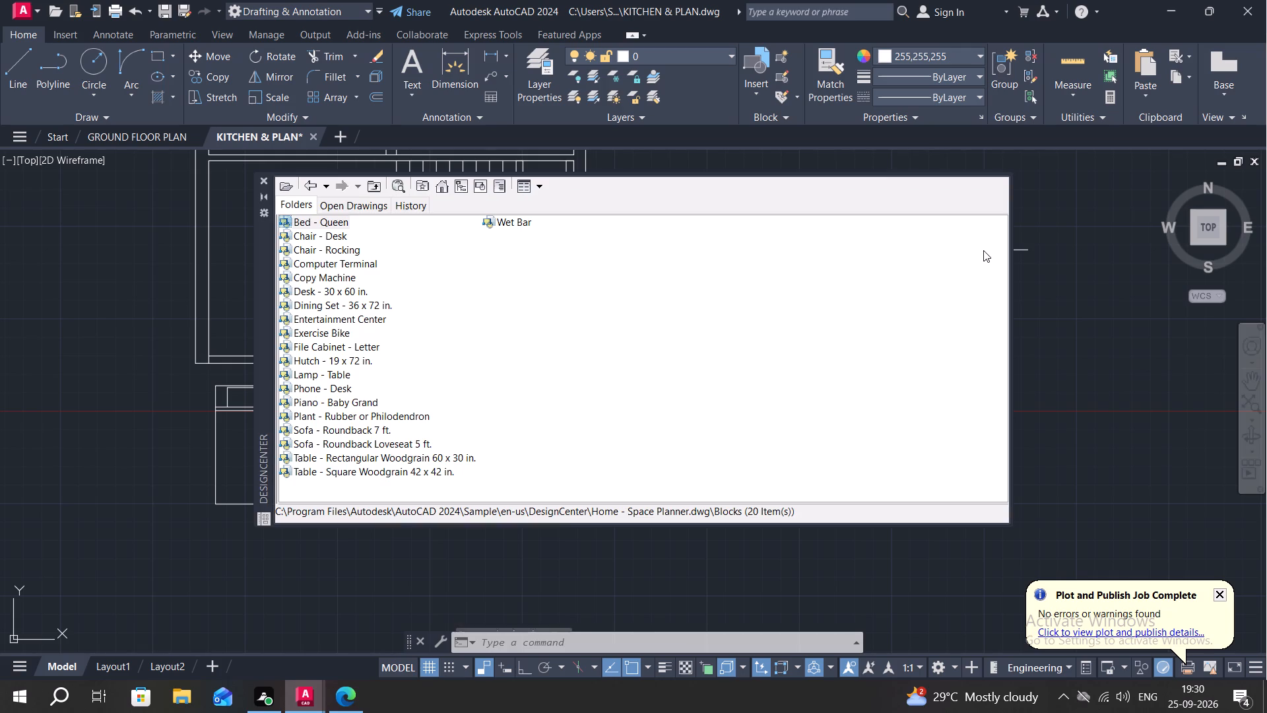
left_click(263, 177)
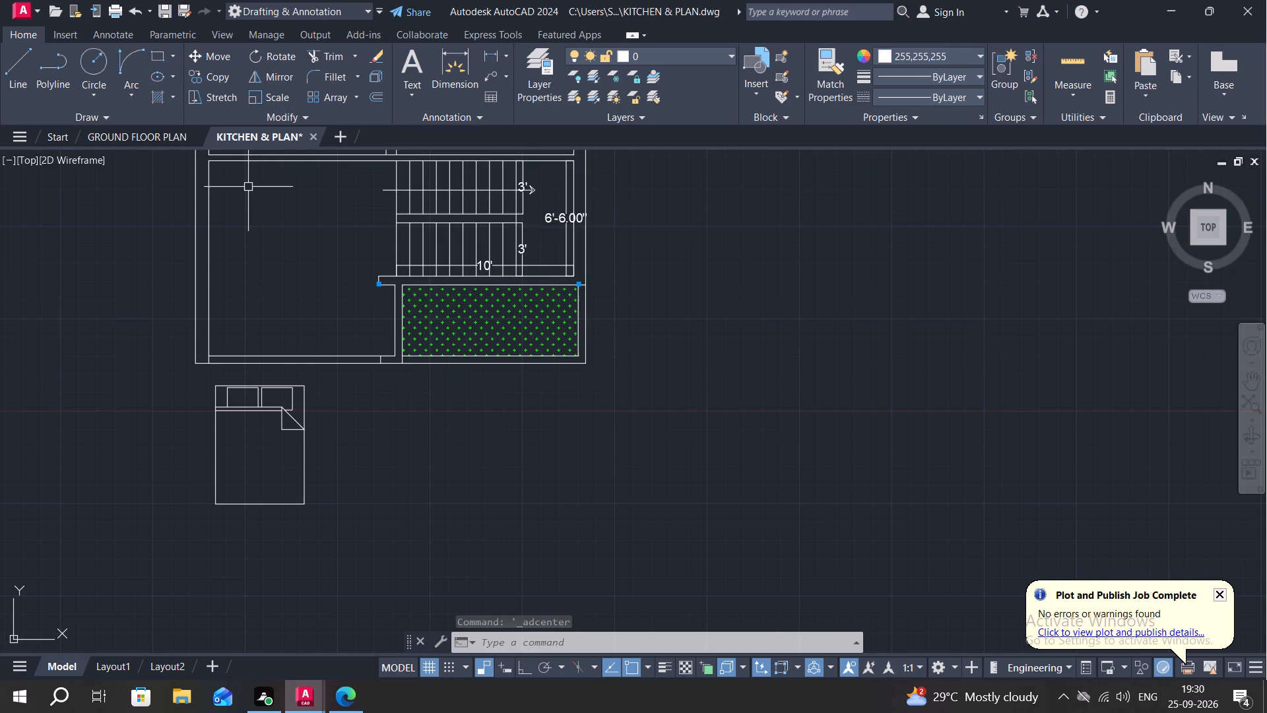
Place the architectural Door - Imperial block in the empty space beside the plan and set it to Open 90º.
key("ctrl+3")
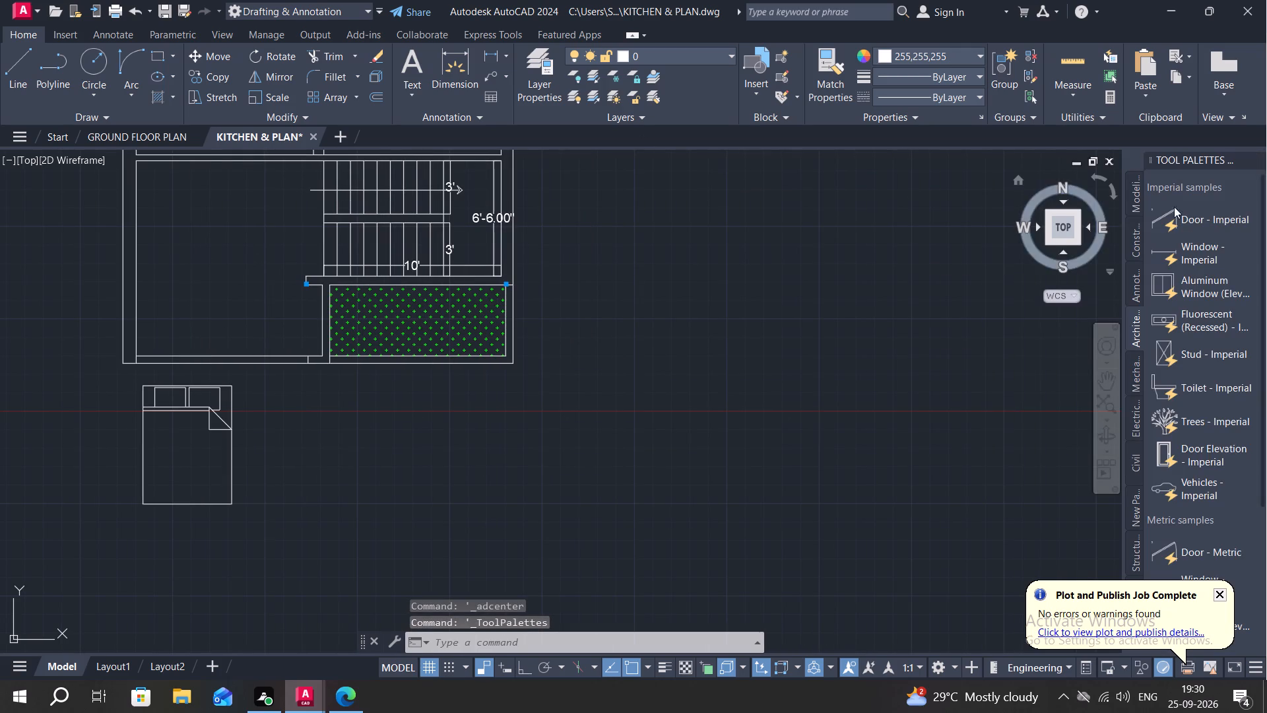
left_click(1167, 207)
left_click(685, 295)
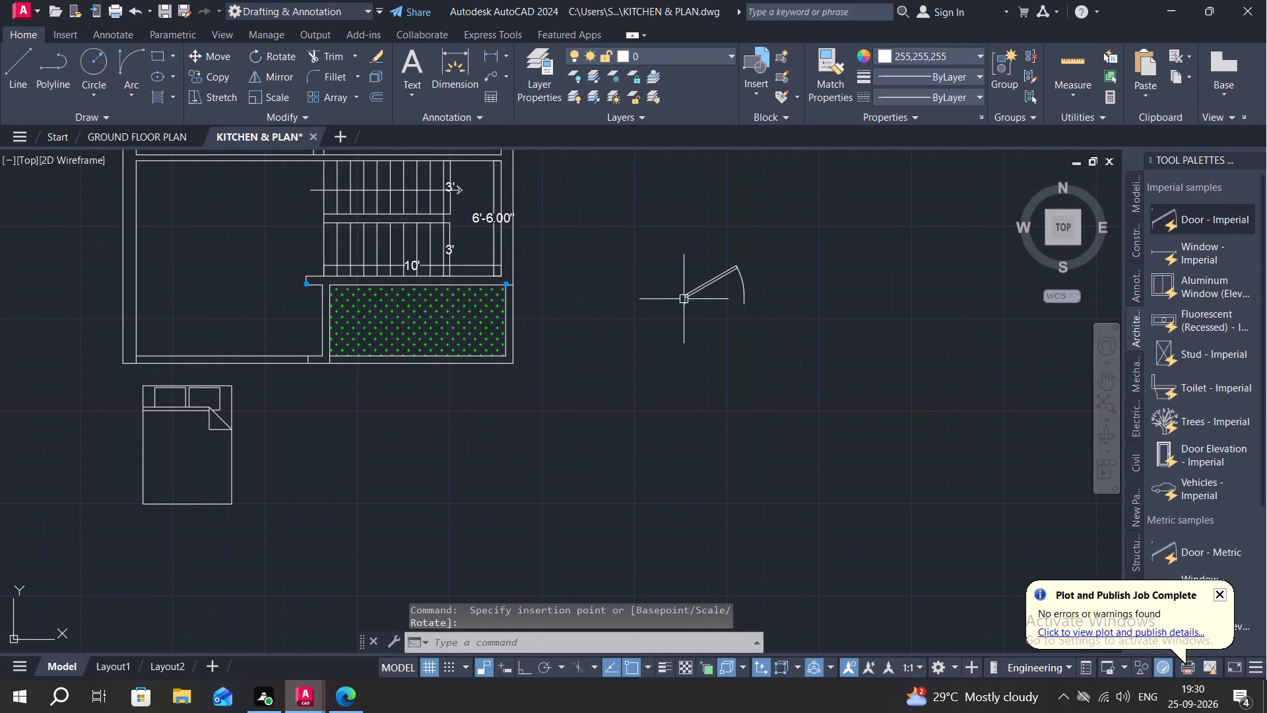
left_click(682, 298)
left_click(680, 274)
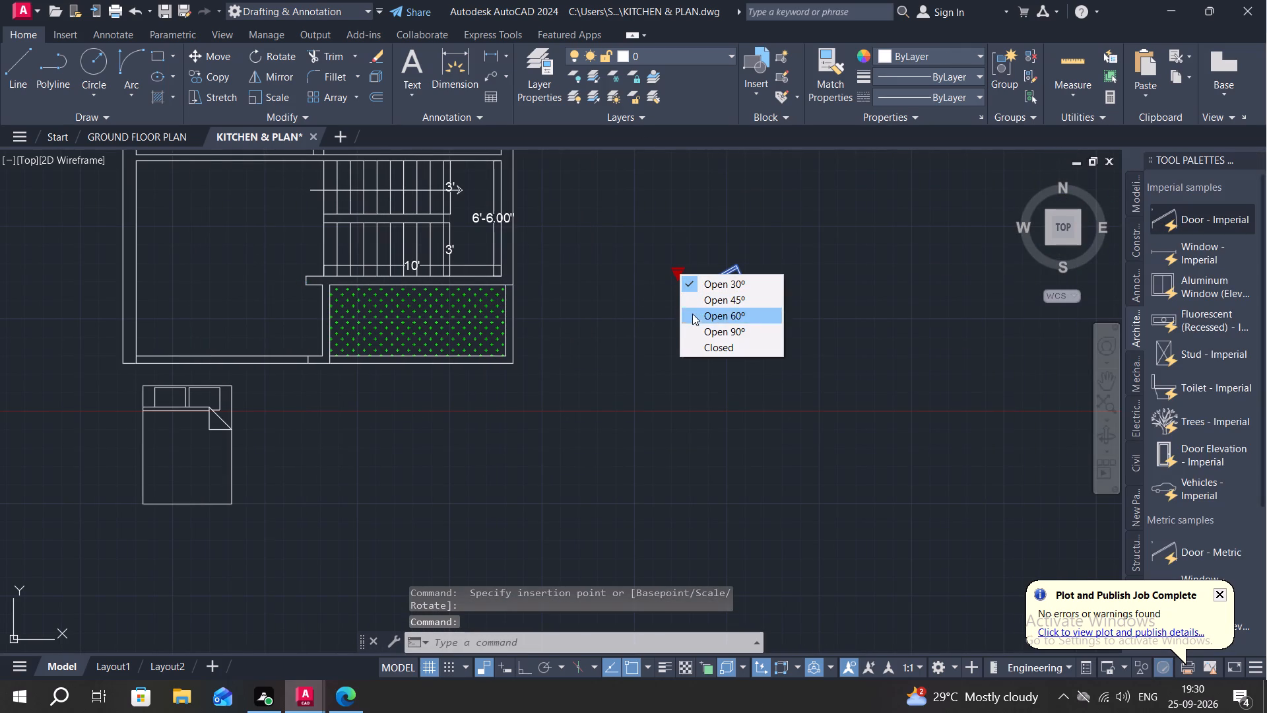
left_click(694, 332)
key("Escape")
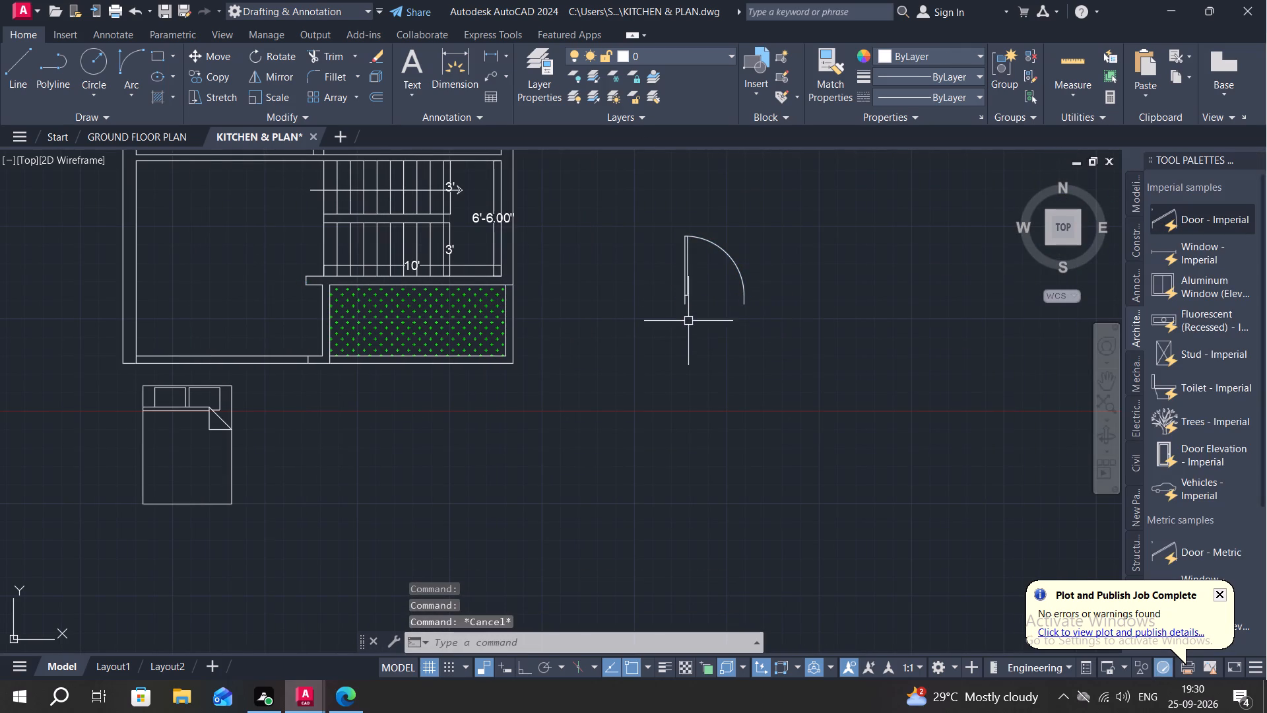
Copy the door by its hinge-side endpoint onto the bottom outer wall of the room beside the green hatched area.
key("c")
key("o")
key("space")
scroll(685, 301, "up", 2)
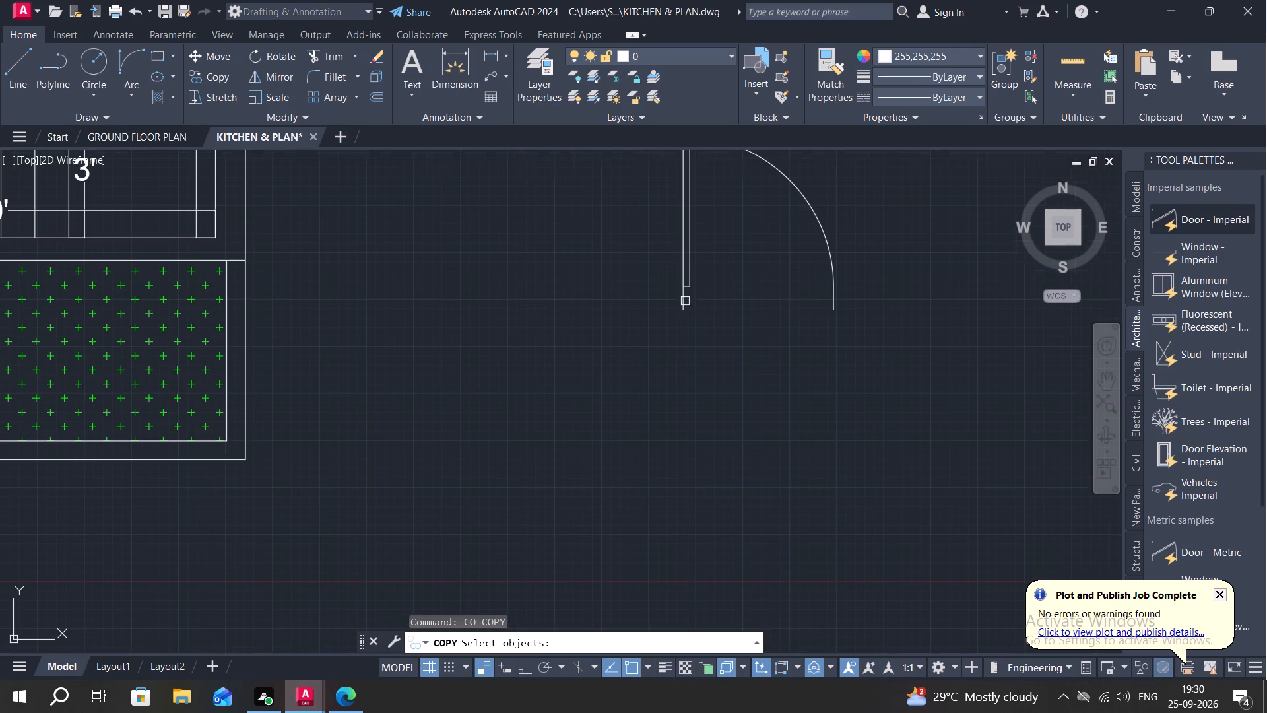
left_click(684, 308)
right_click(684, 308)
left_click(682, 308)
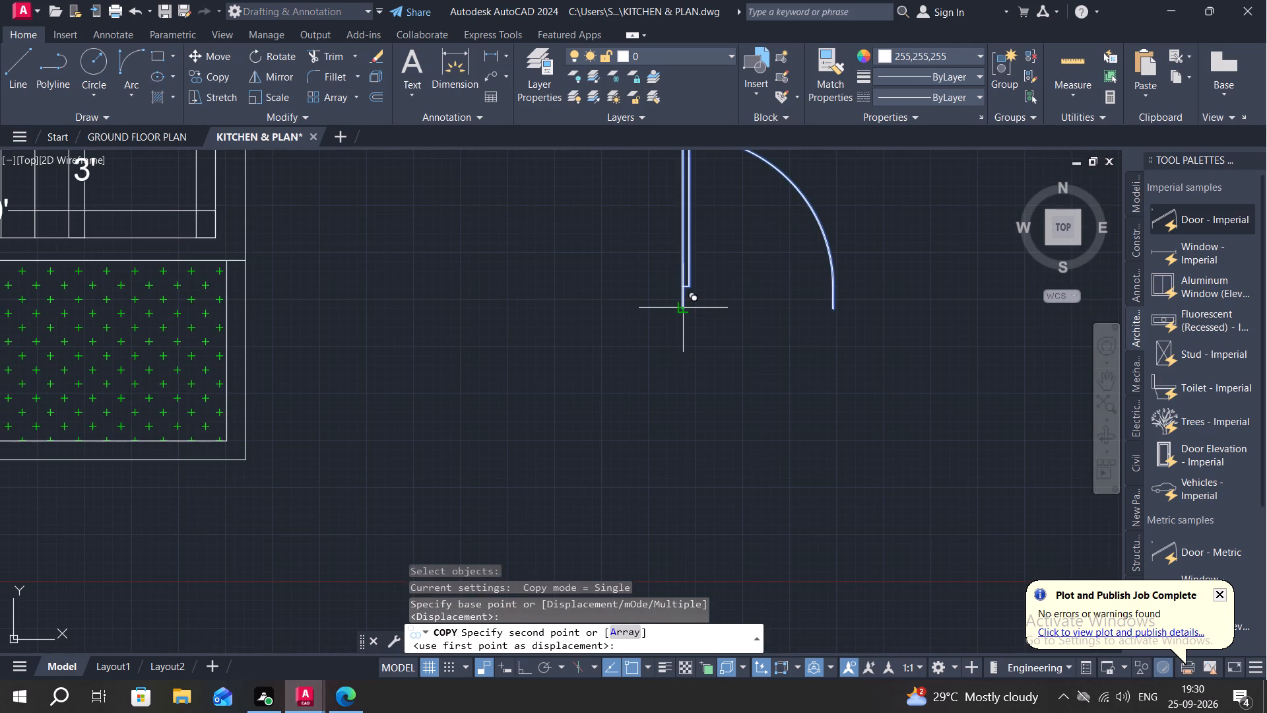
key("F8")
scroll(502, 298, "down", 2)
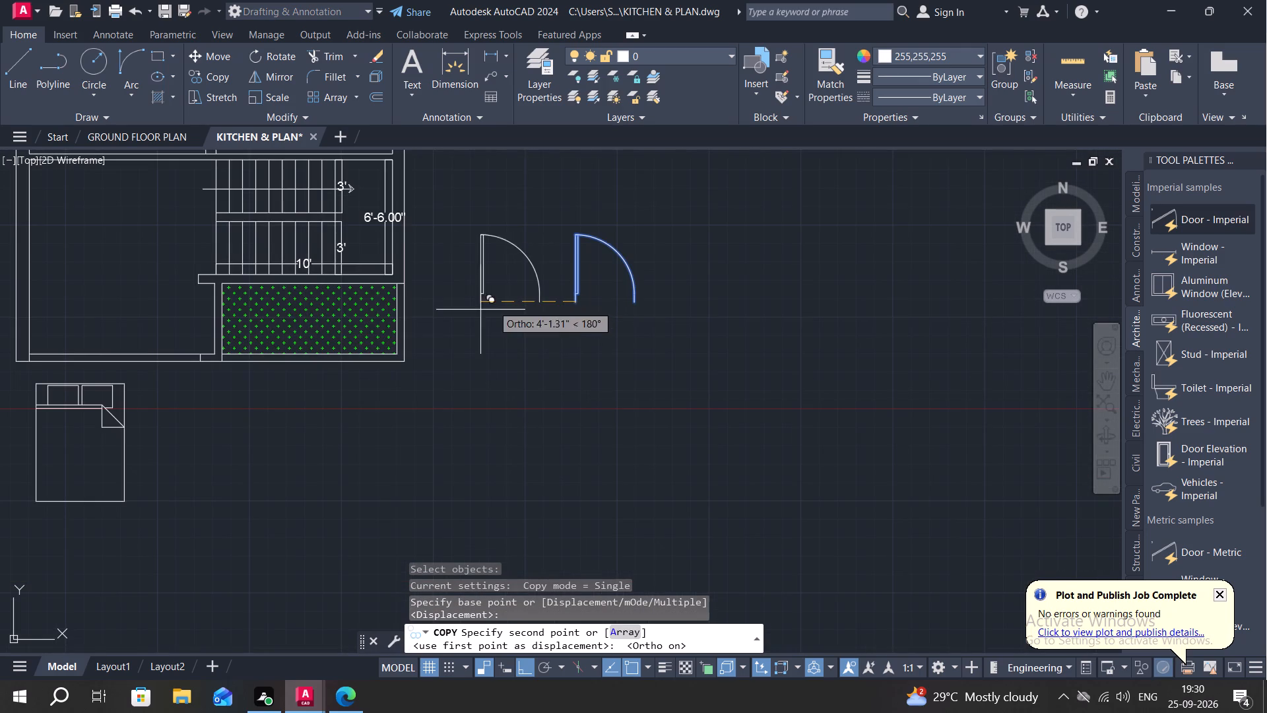
middle_click_drag(286, 302, 737, 317)
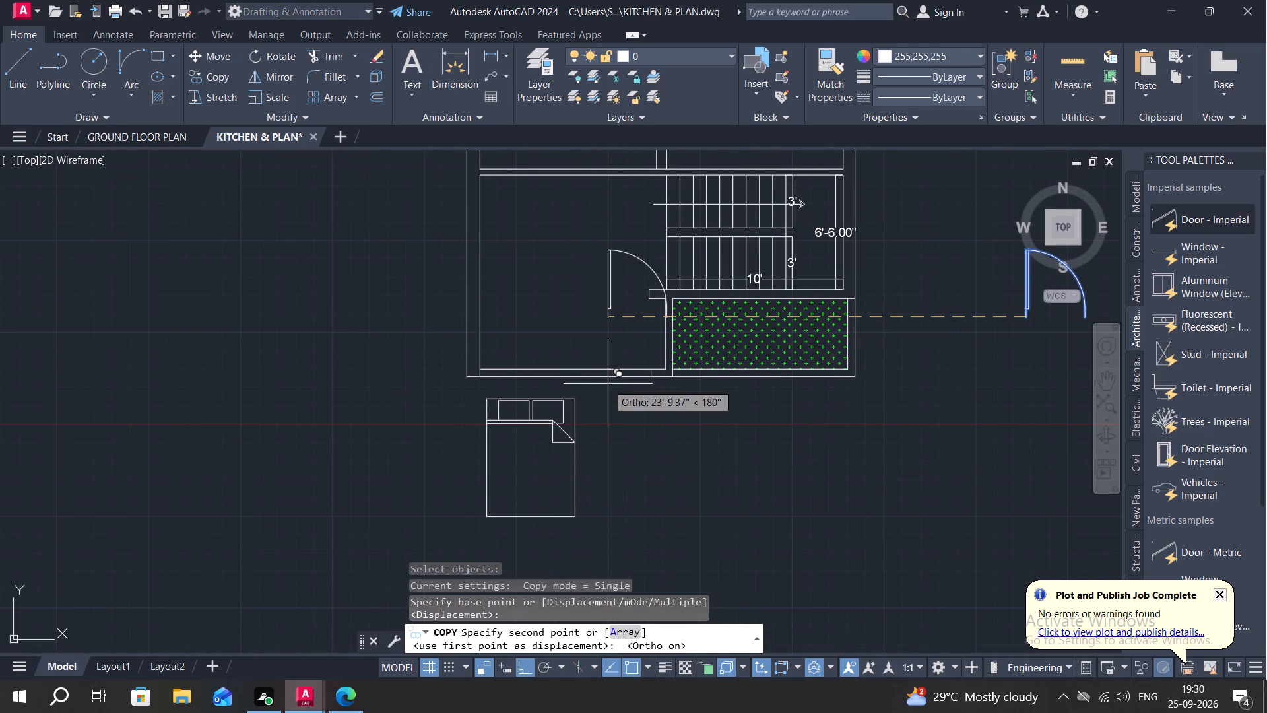
key("F8")
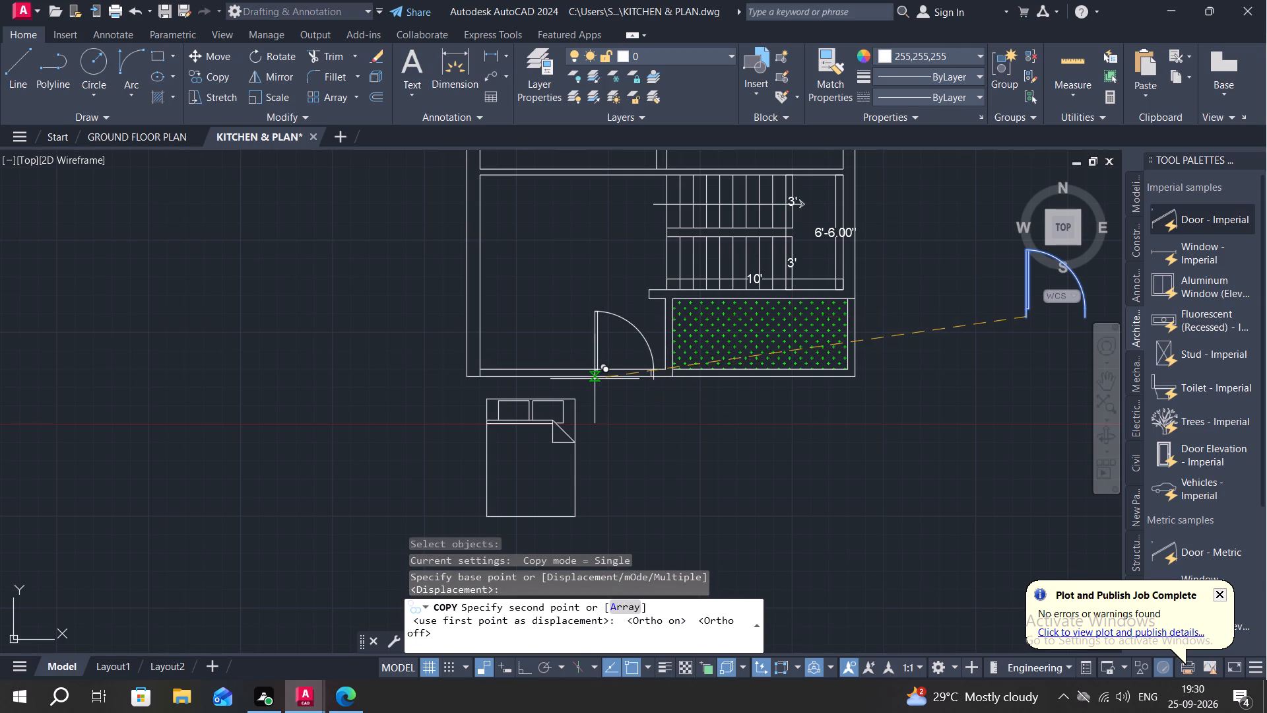
scroll(593, 378, "up", 2)
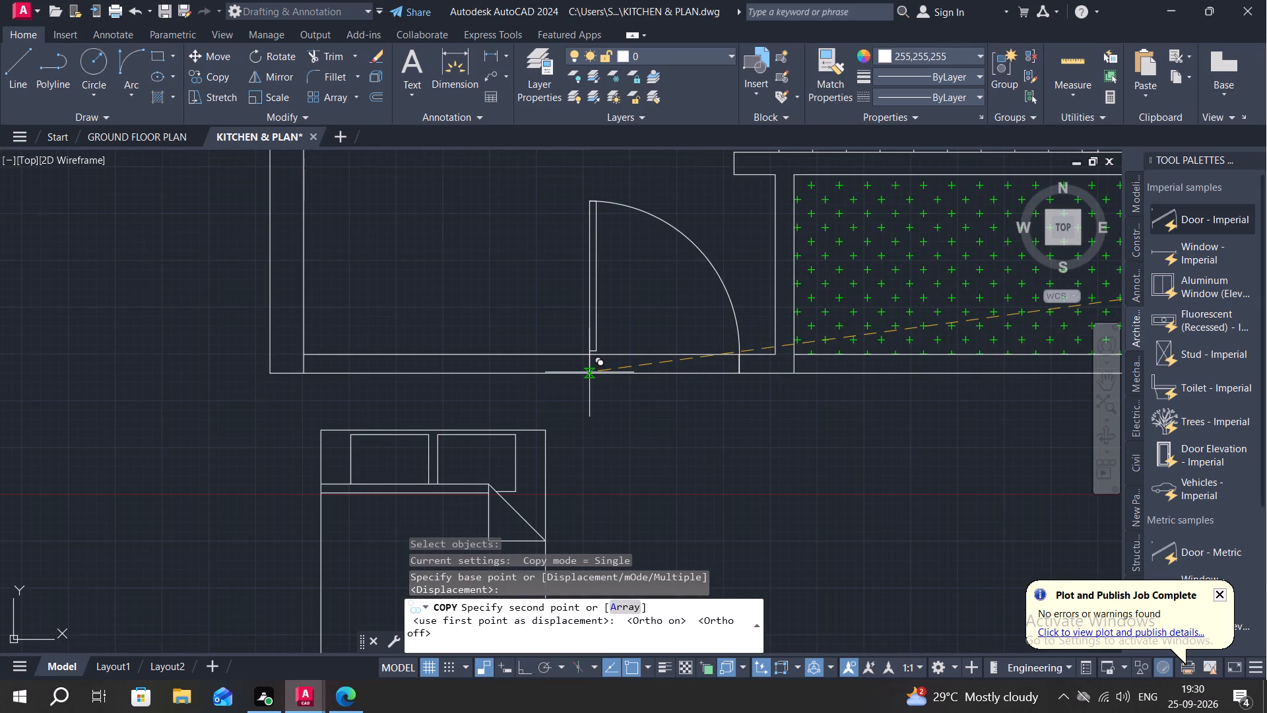
left_click(589, 372)
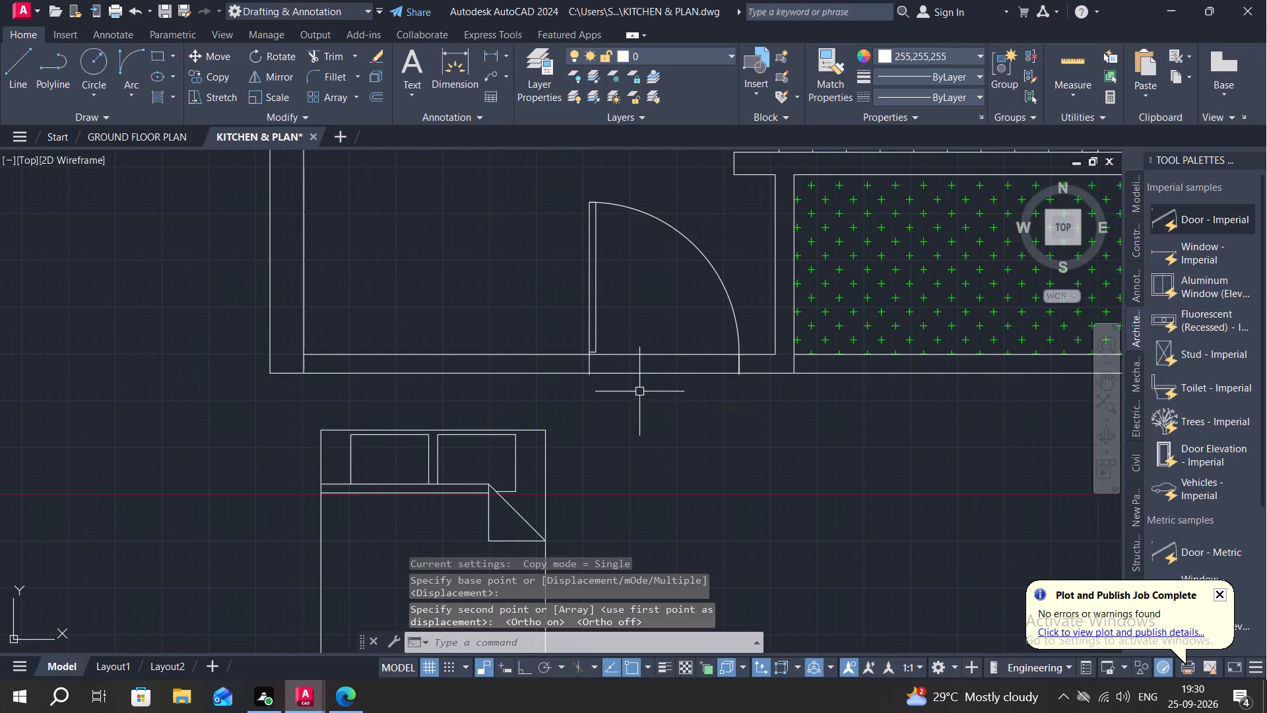
Move the copied door slightly up so its hinge-side end sits exactly on the wall's outer line.
scroll(583, 368, "up", 3)
type("M")
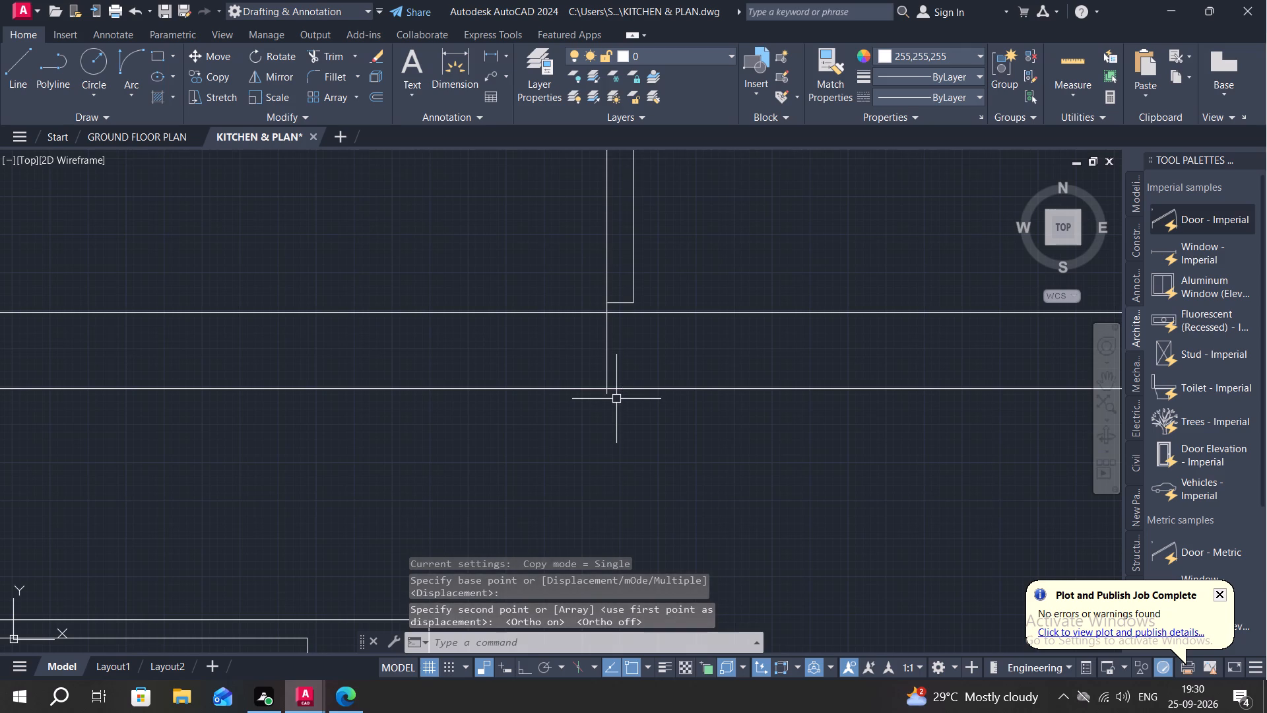
key("space")
scroll(616, 399, "up", 3)
left_click(579, 371)
right_click(579, 370)
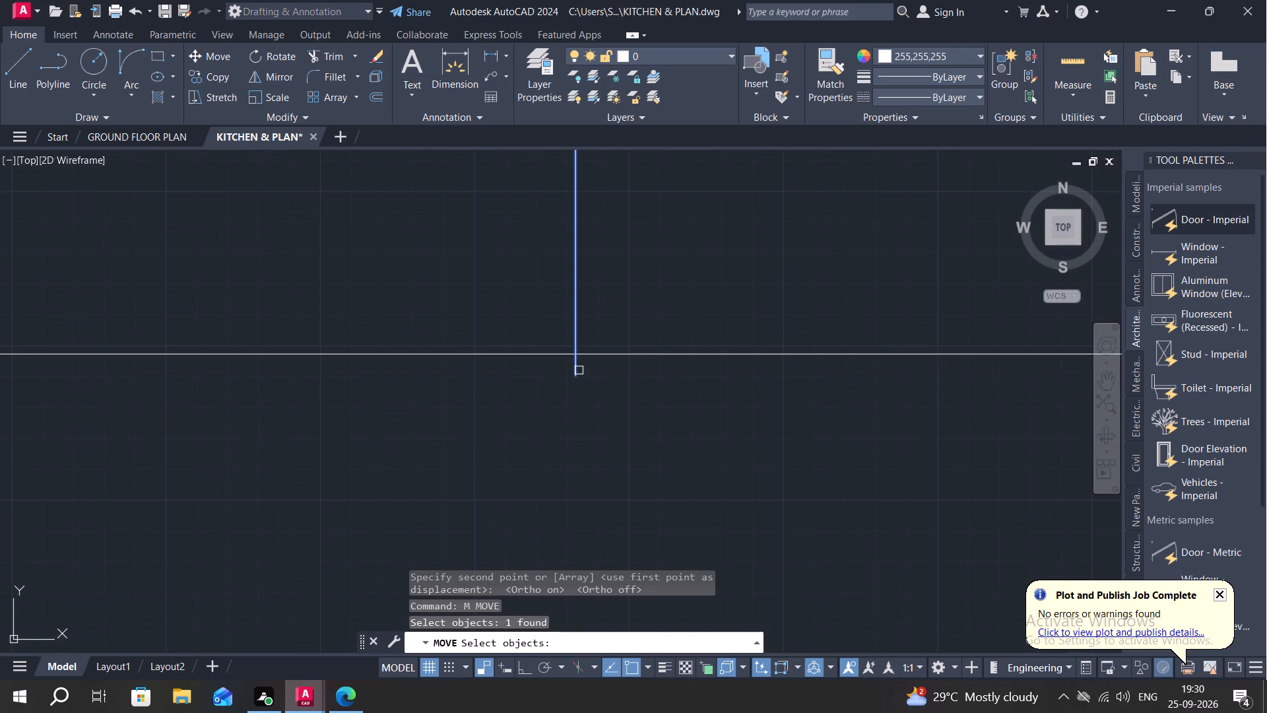
left_click(575, 377)
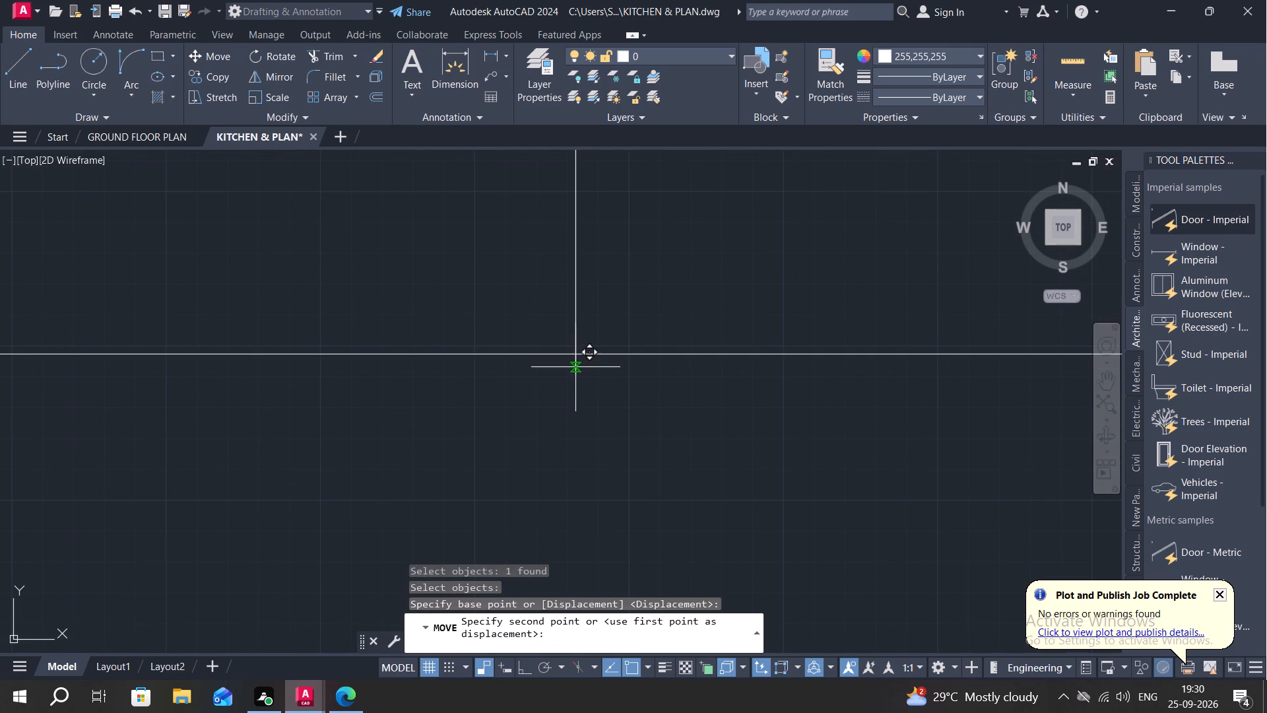
left_click(577, 356)
Trim the bottom wall's inner line between the two sides of the door opening.
scroll(592, 391, "down", 6)
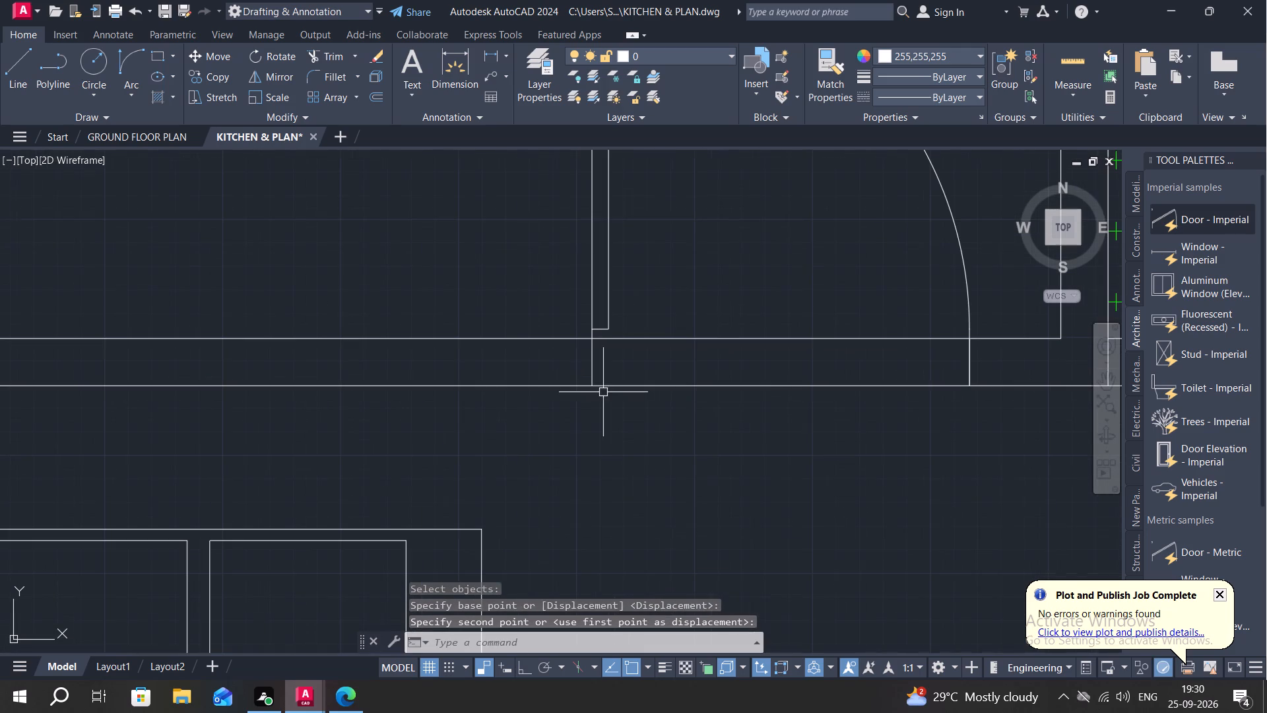
type("TR")
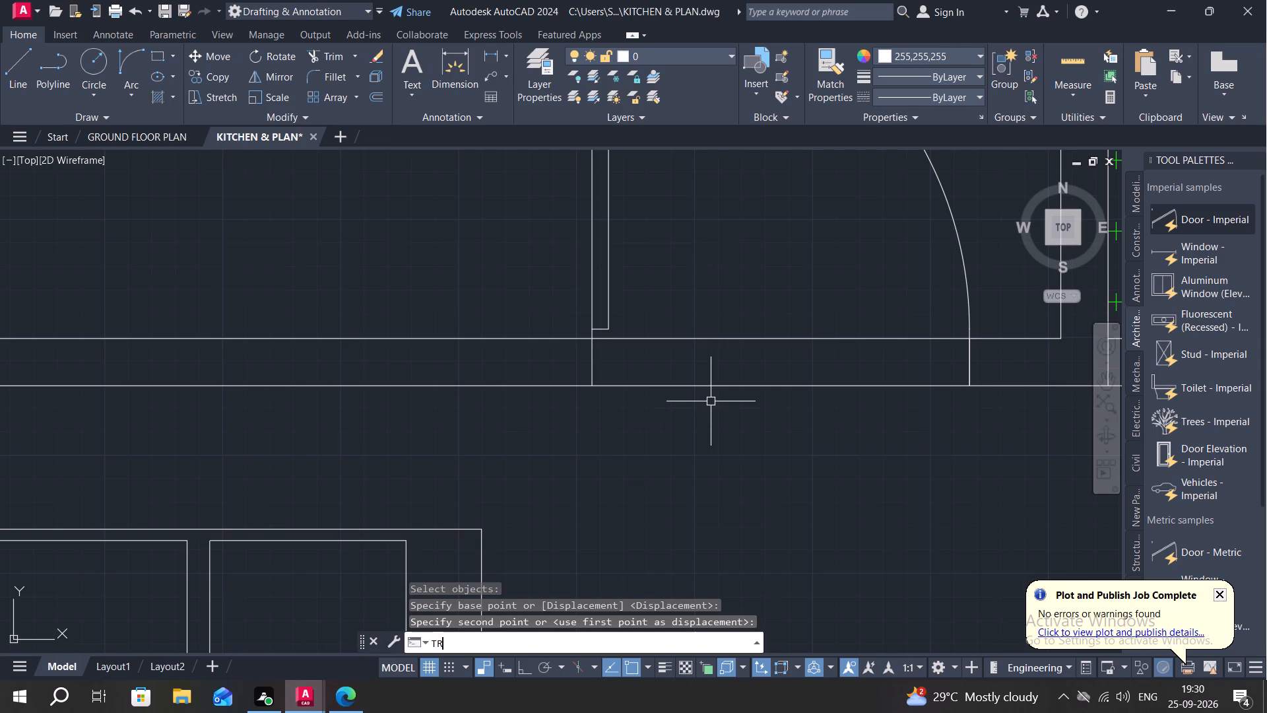
key("space")
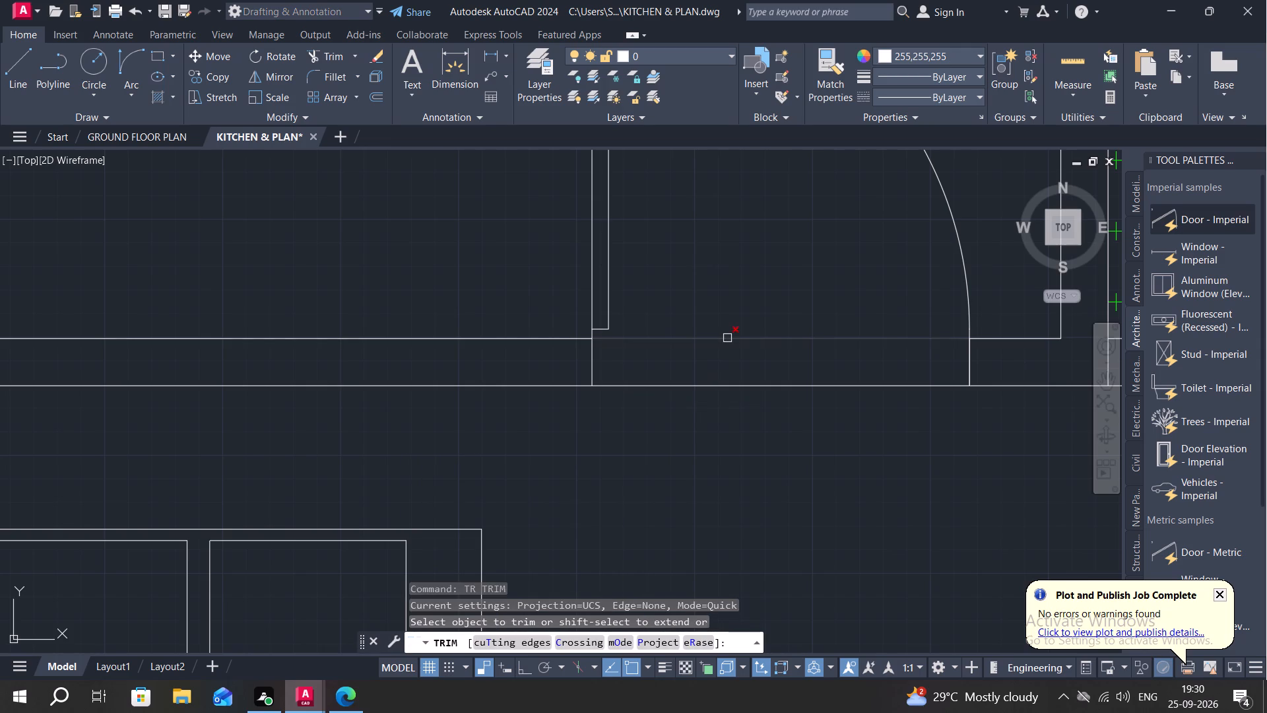
left_click(727, 338)
key("Escape")
Draw the entrance step outline with three orthogonal lines outside the bottom wall, about 4'-3" wide and spanning the door opening.
scroll(630, 431, "down", 3)
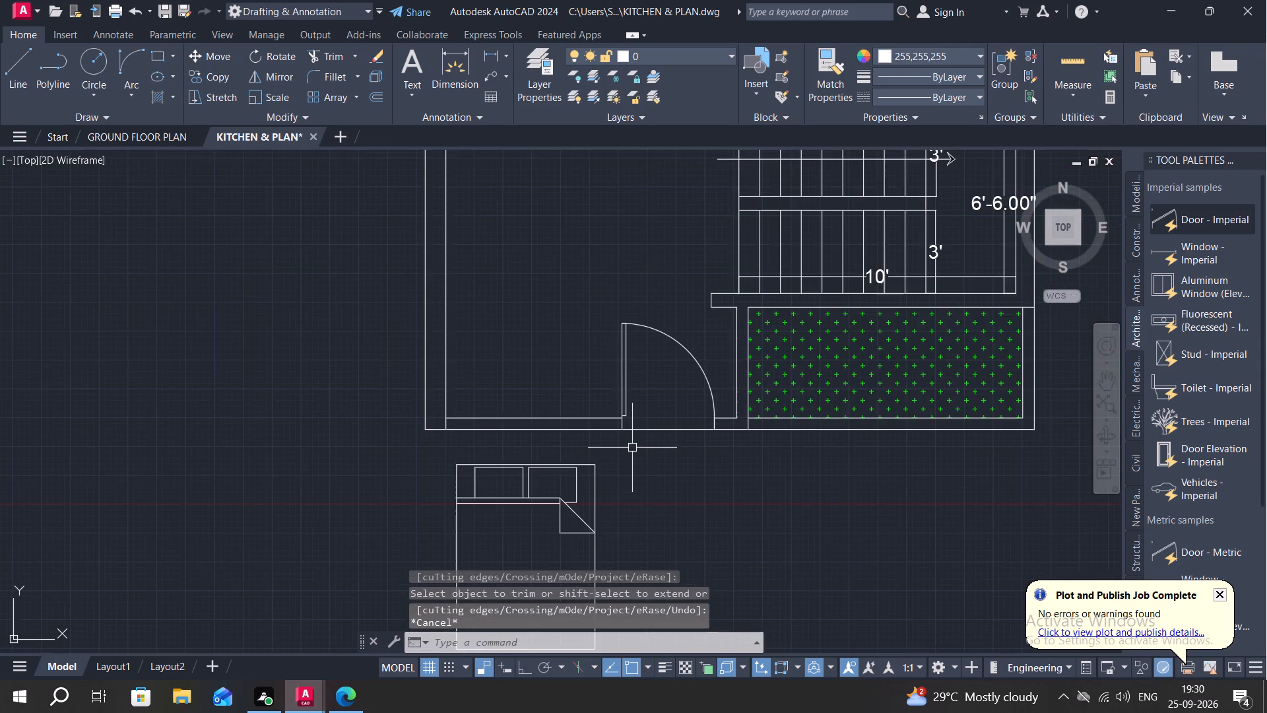
scroll(632, 448, "down", 1)
scroll(708, 442, "up", 2)
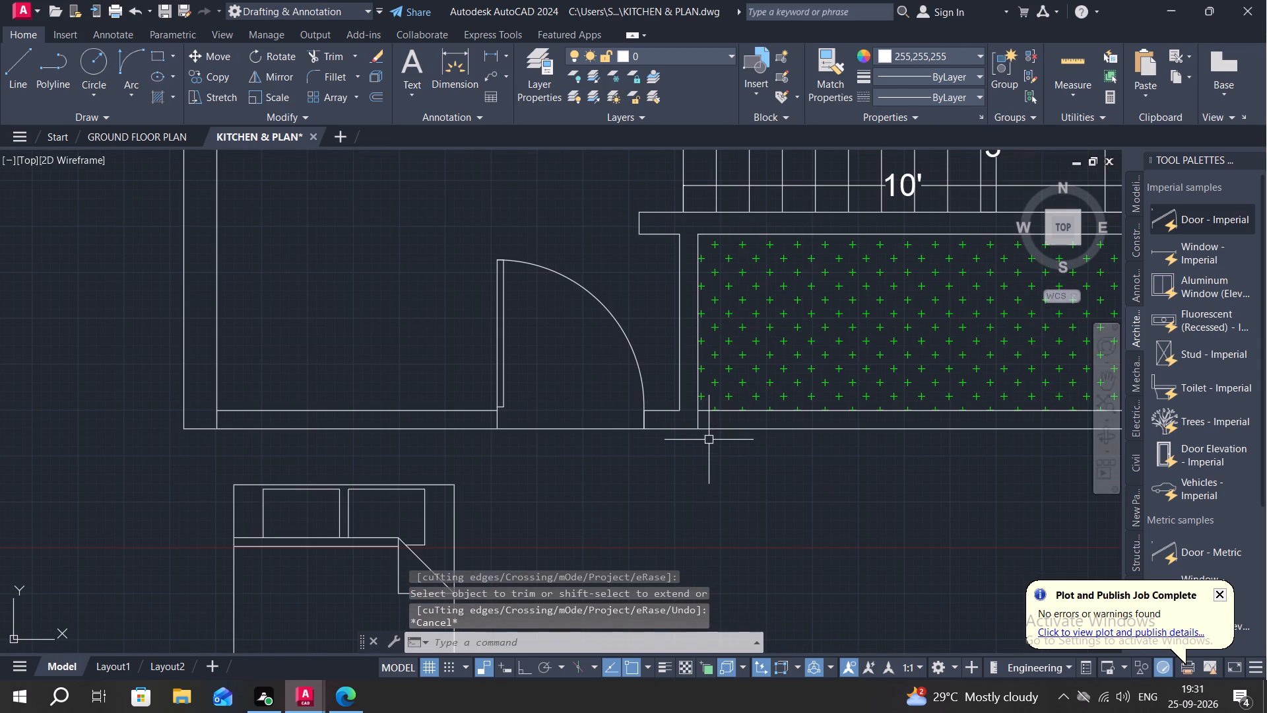
type("L")
key("space")
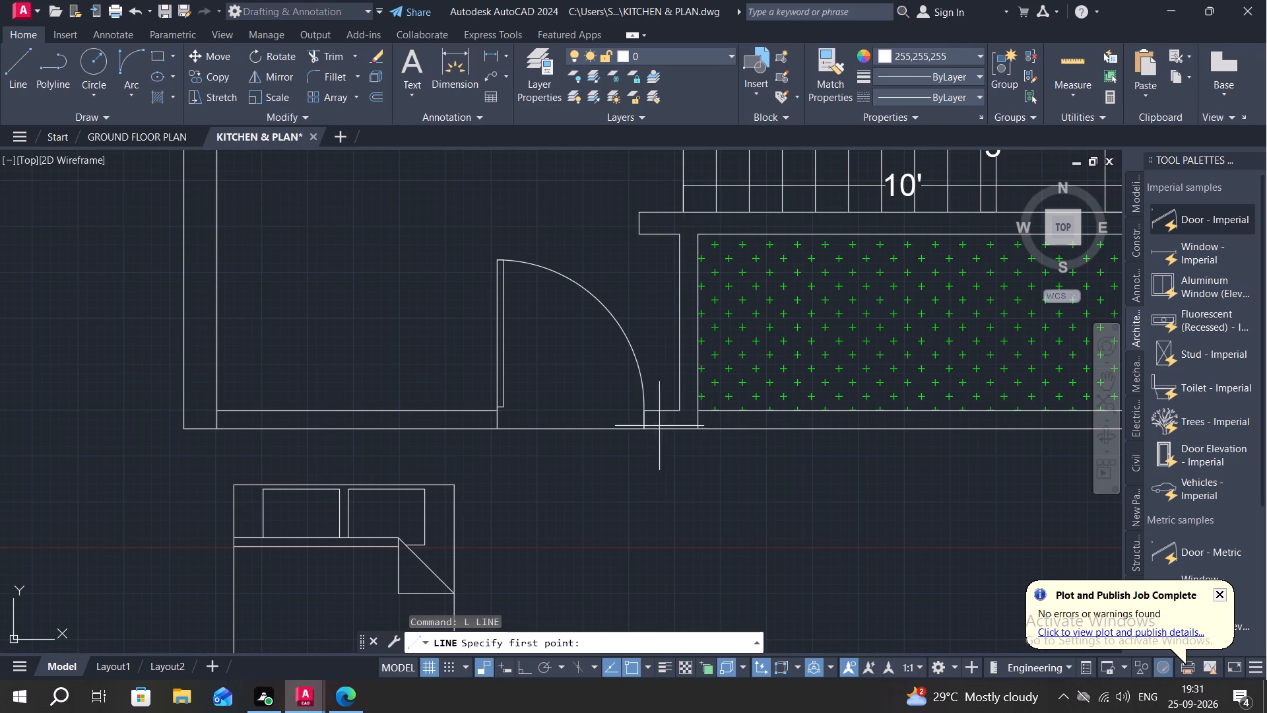
left_click(674, 430)
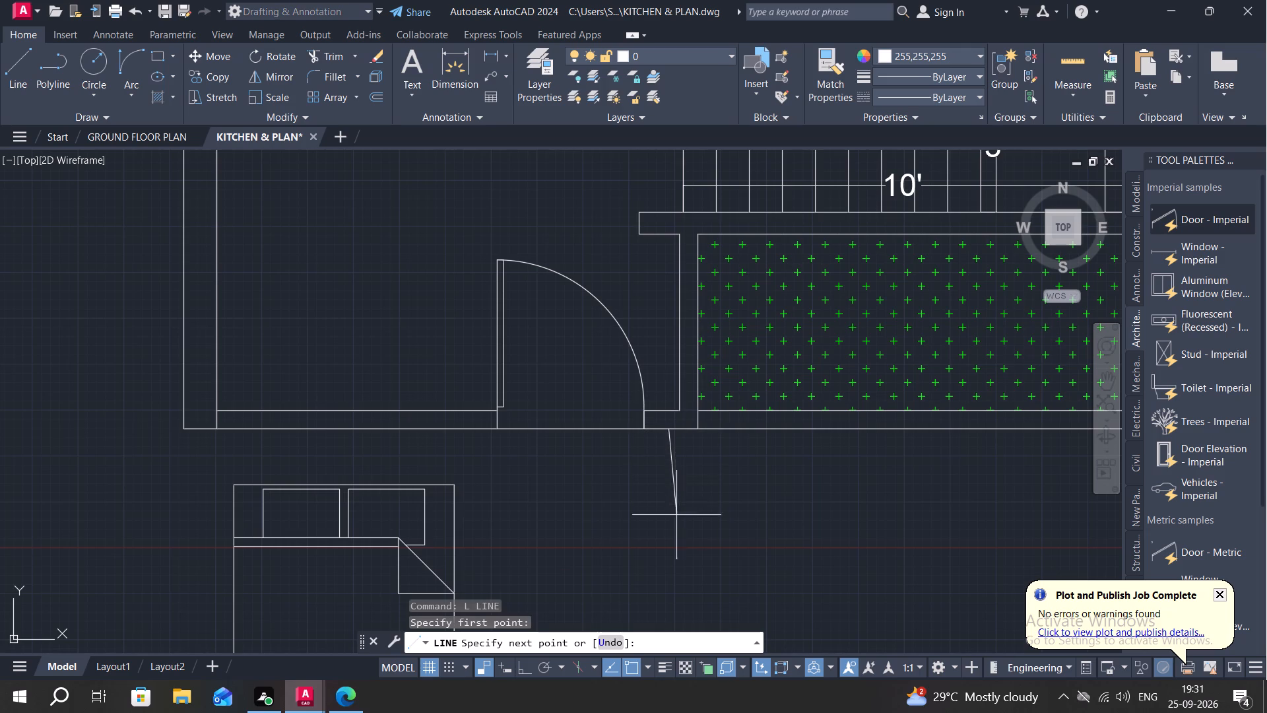
key("F8")
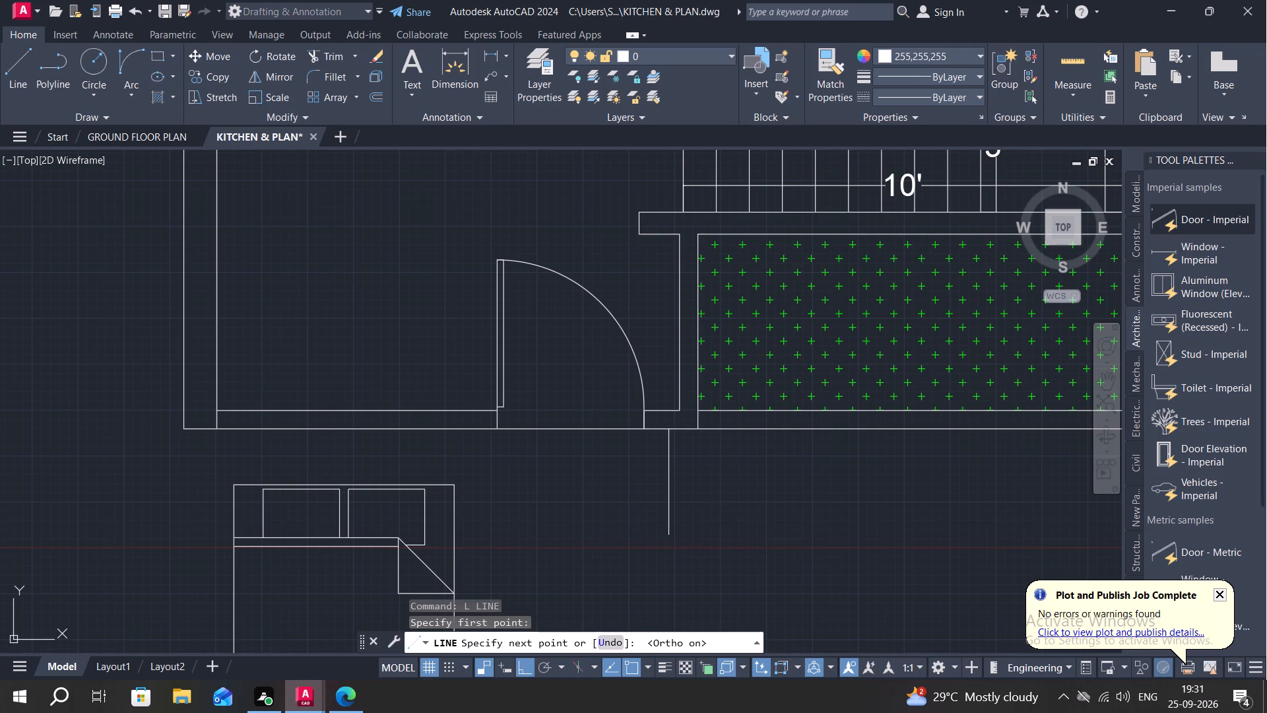
left_click(670, 528)
left_click(481, 518)
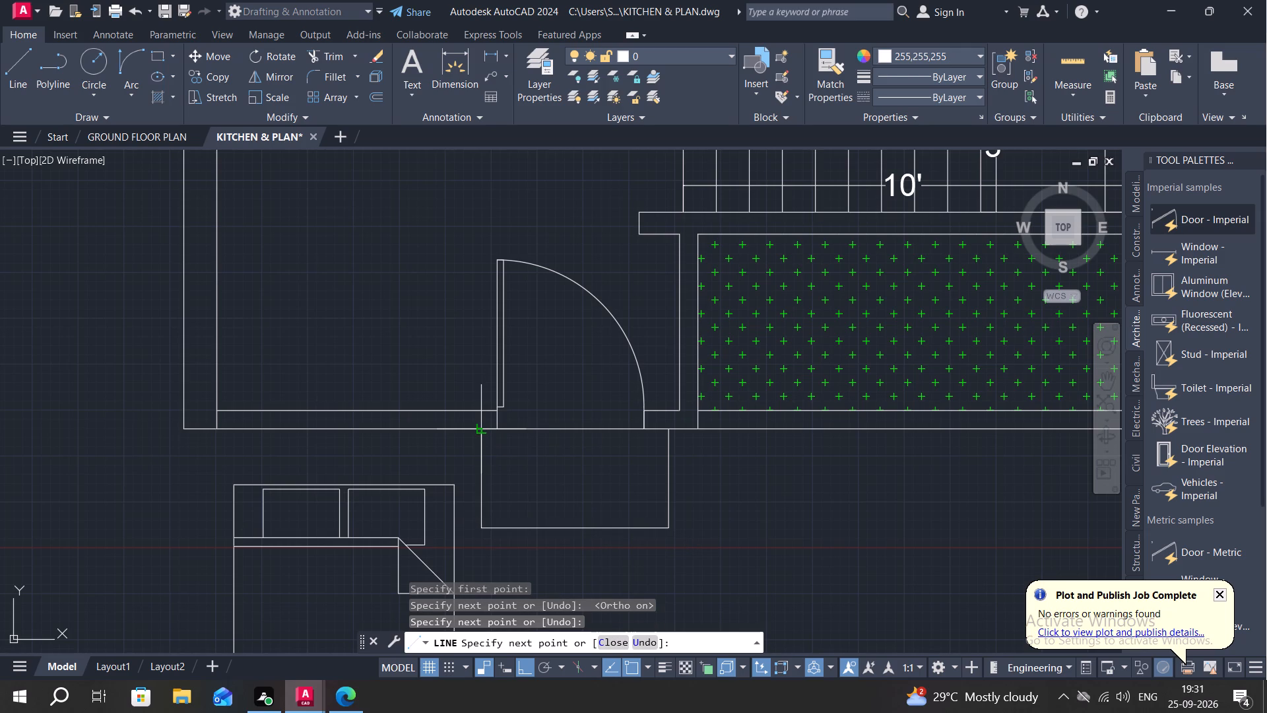
left_click(485, 428)
key("Escape")
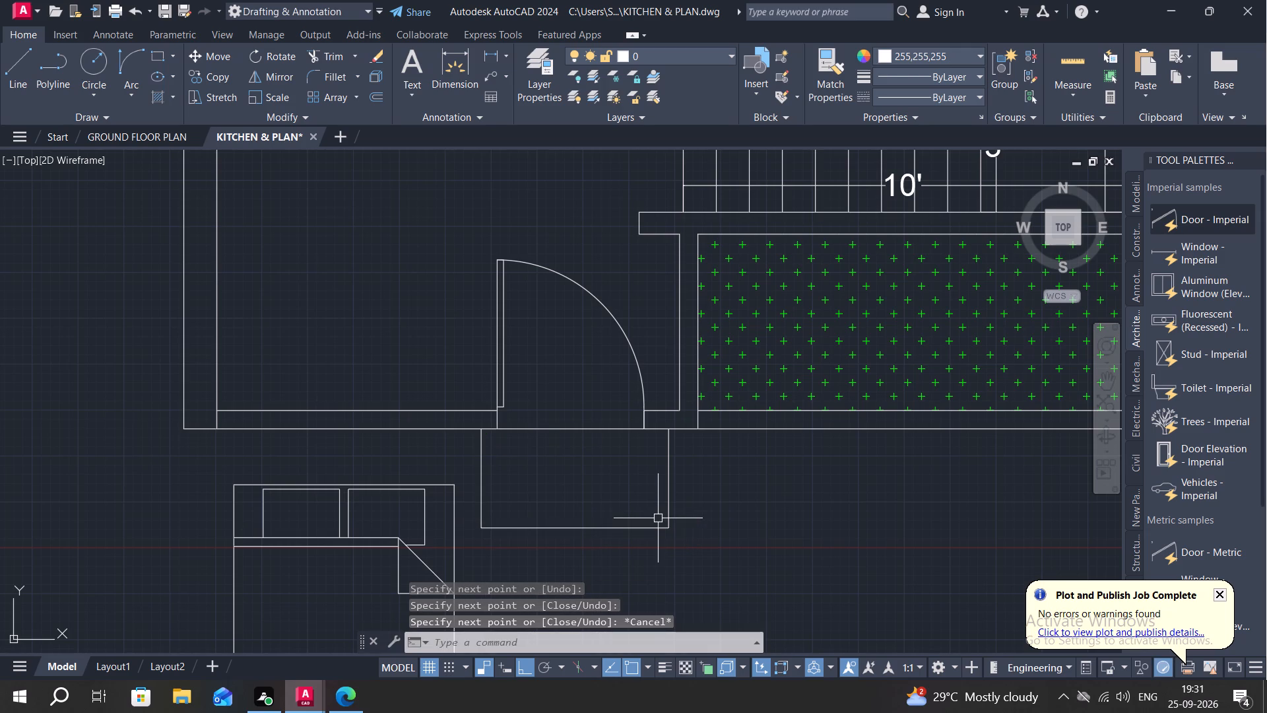
Offset the entrance step's outer edge 9" toward the wall twice in succession to form the treads.
type("O 9\"")
key("space")
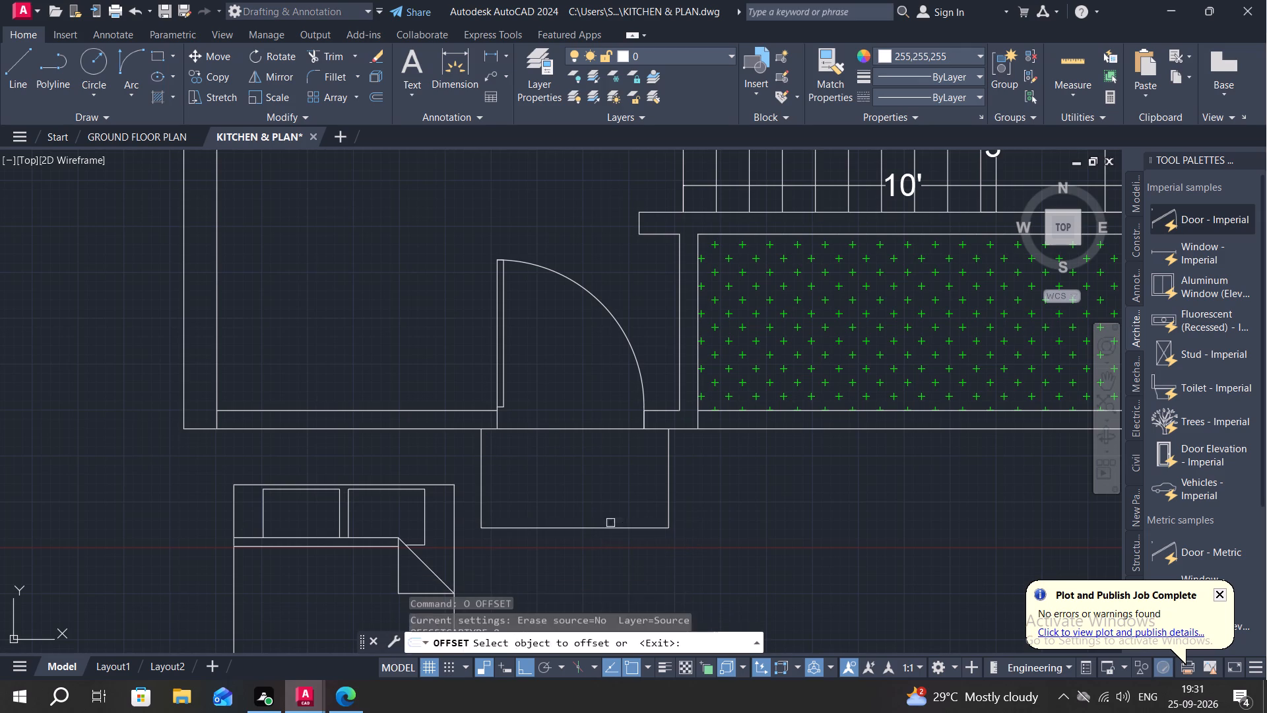
left_click(611, 528)
left_click(593, 435)
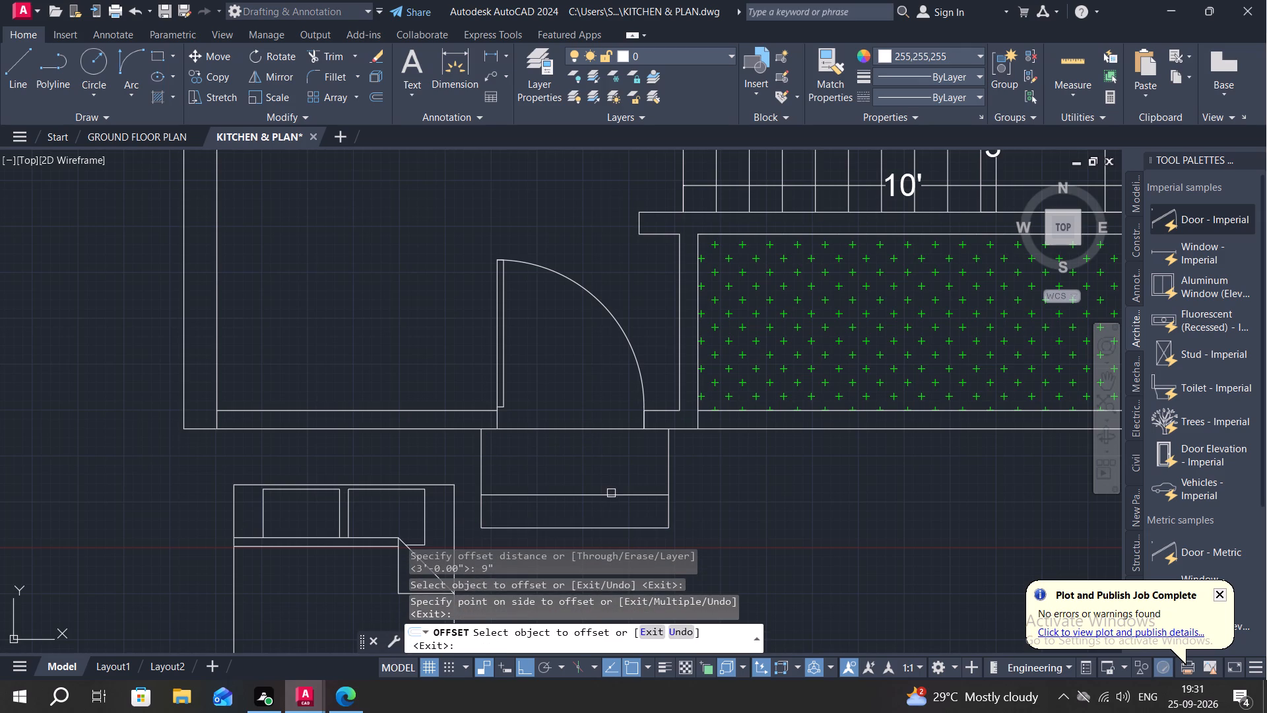
left_click(614, 495)
left_click(604, 460)
key("Escape")
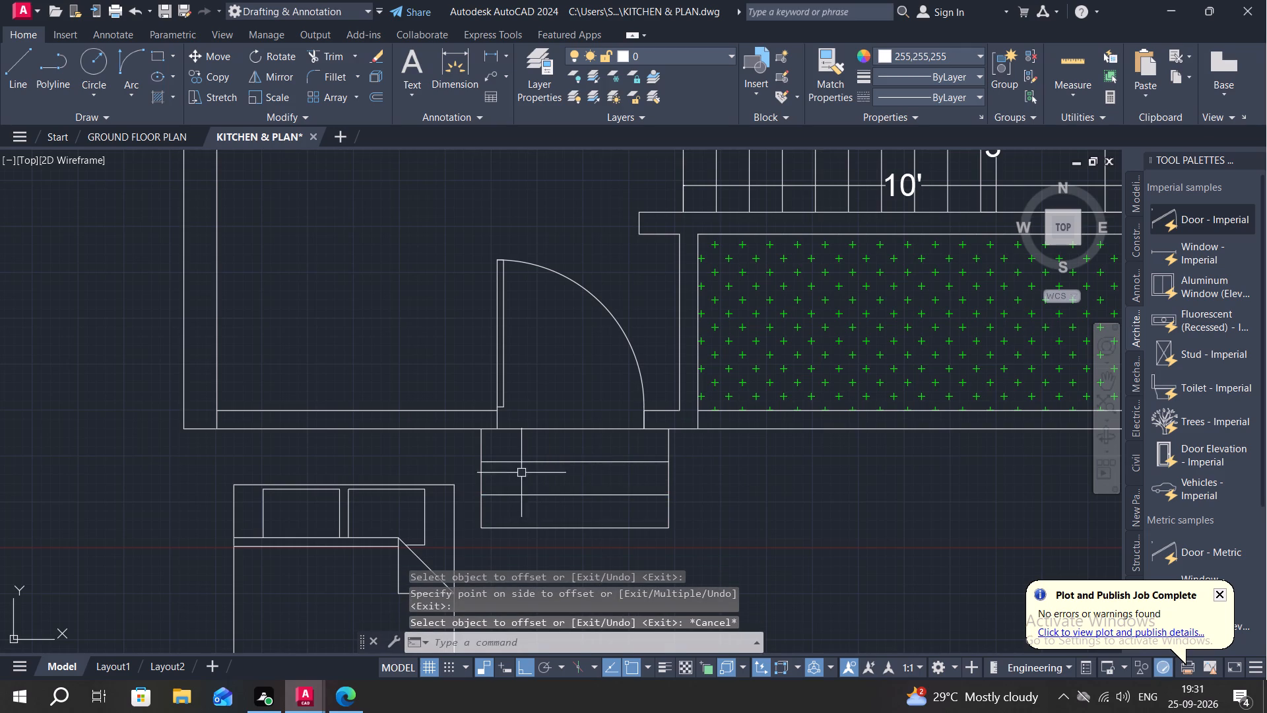
Copy the entrance door into the empty space below the green hatched area.
middle_click_drag(448, 447, 577, 405)
scroll(533, 438, "down", 1)
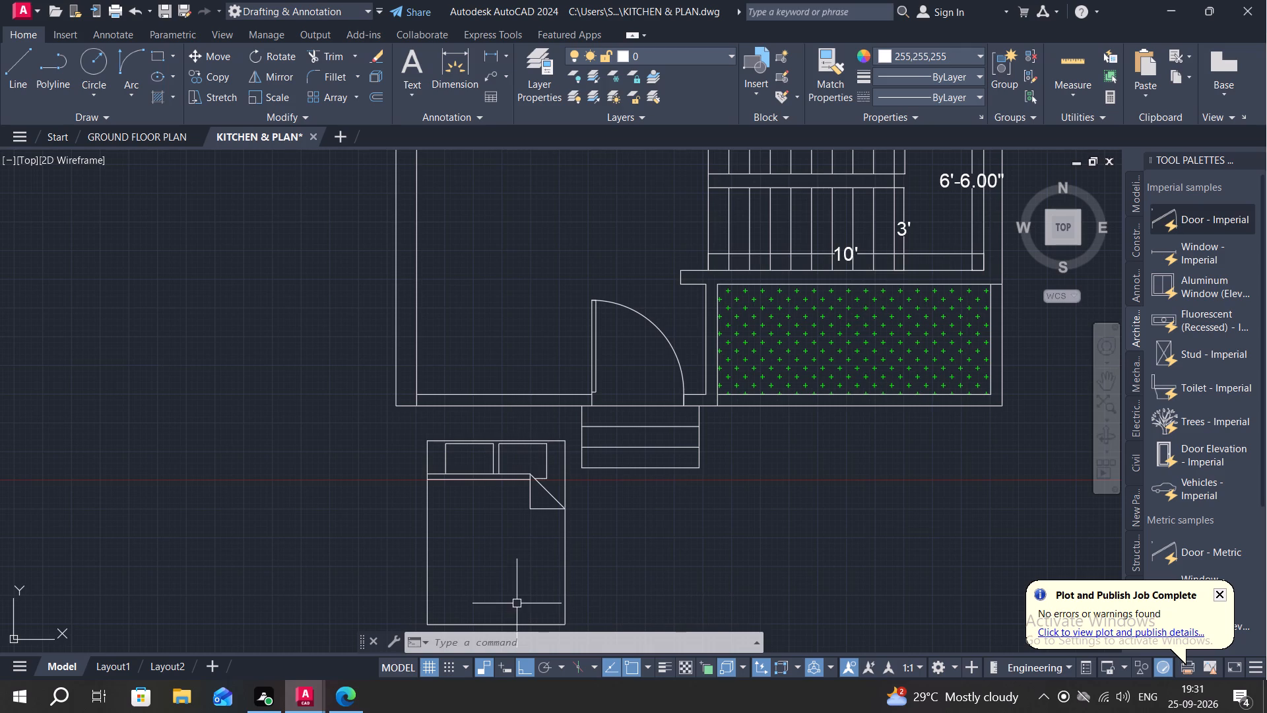
key("c")
key("o")
key("space")
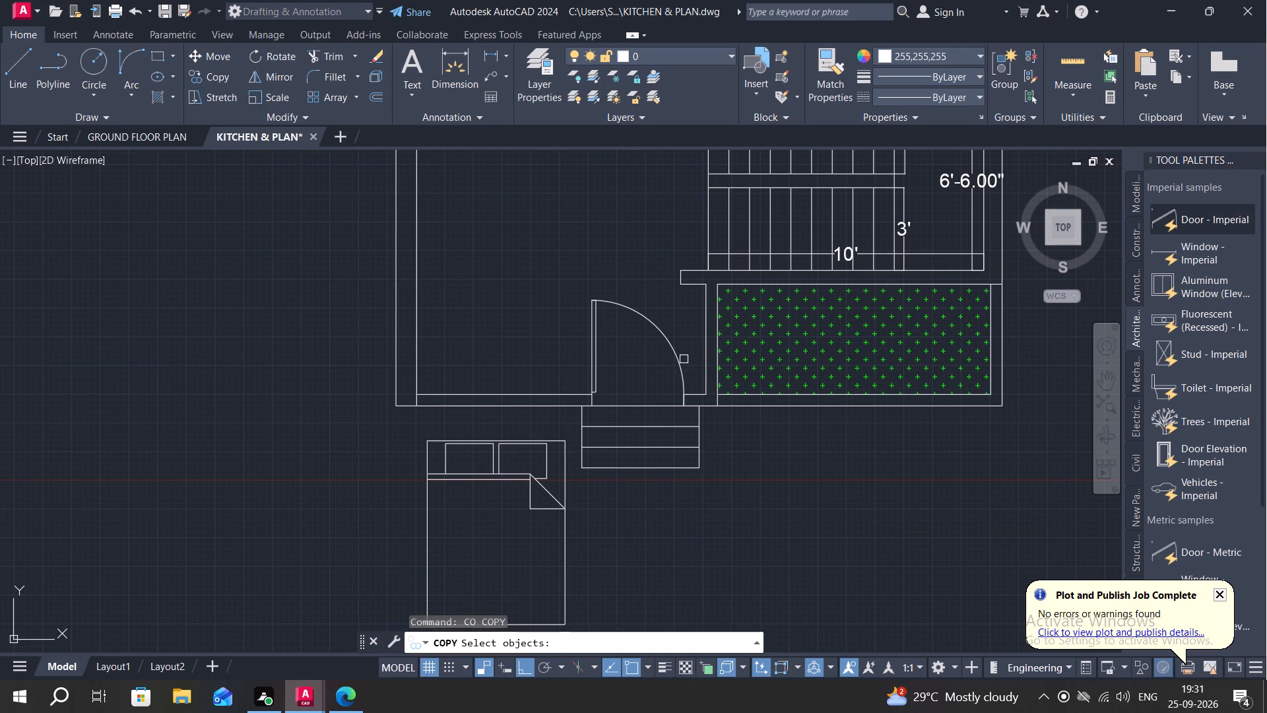
left_click(684, 359)
key("Escape")
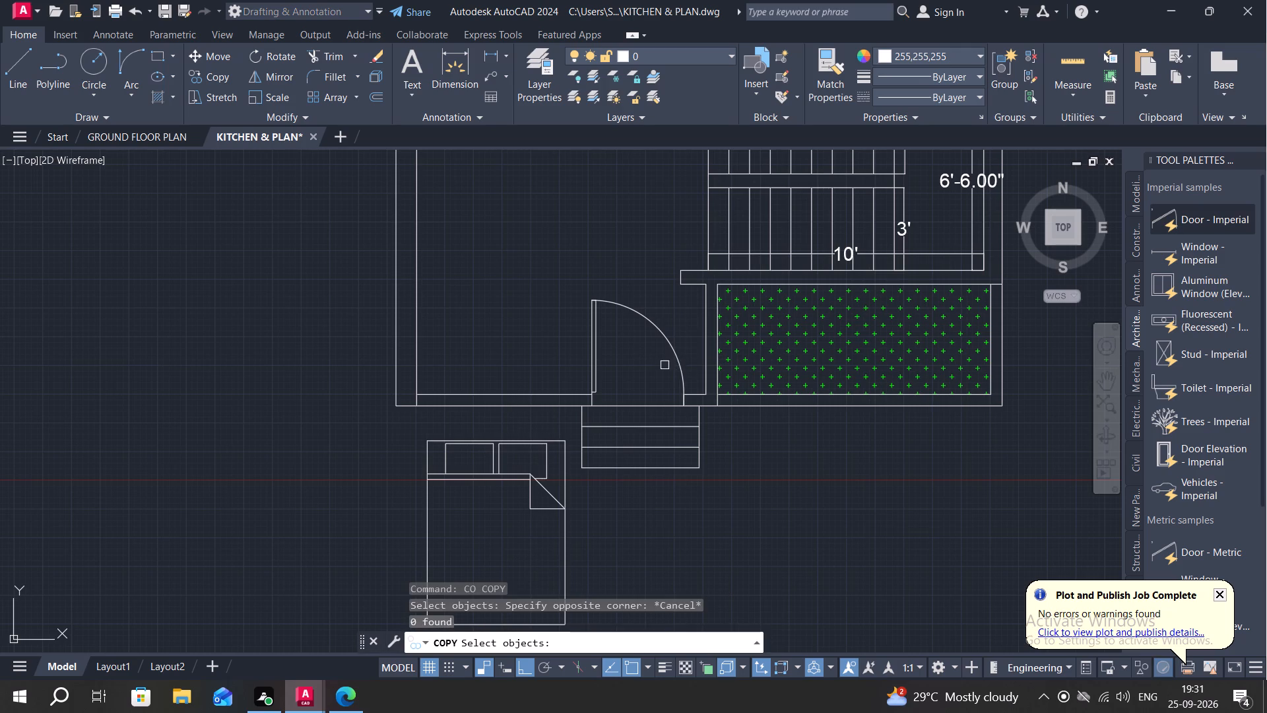
left_click(679, 359)
right_click(679, 359)
left_click(679, 359)
middle_click_drag(783, 533, 657, 398)
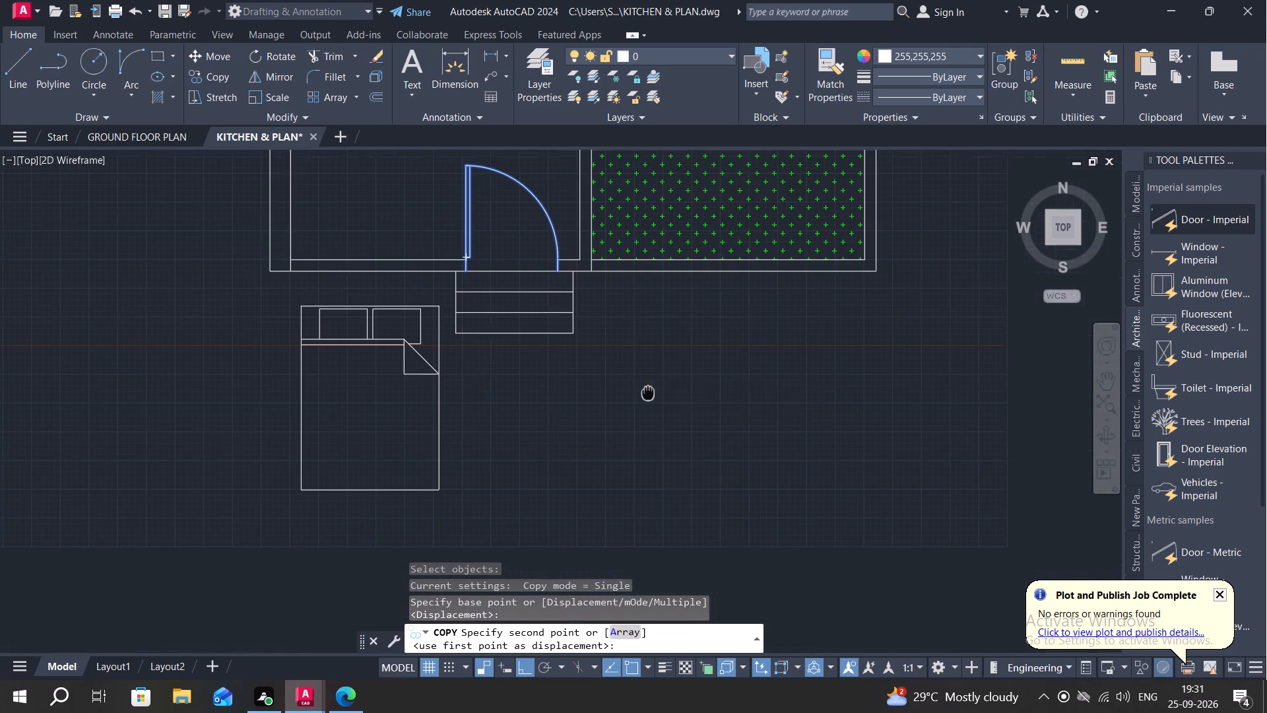
key("F8")
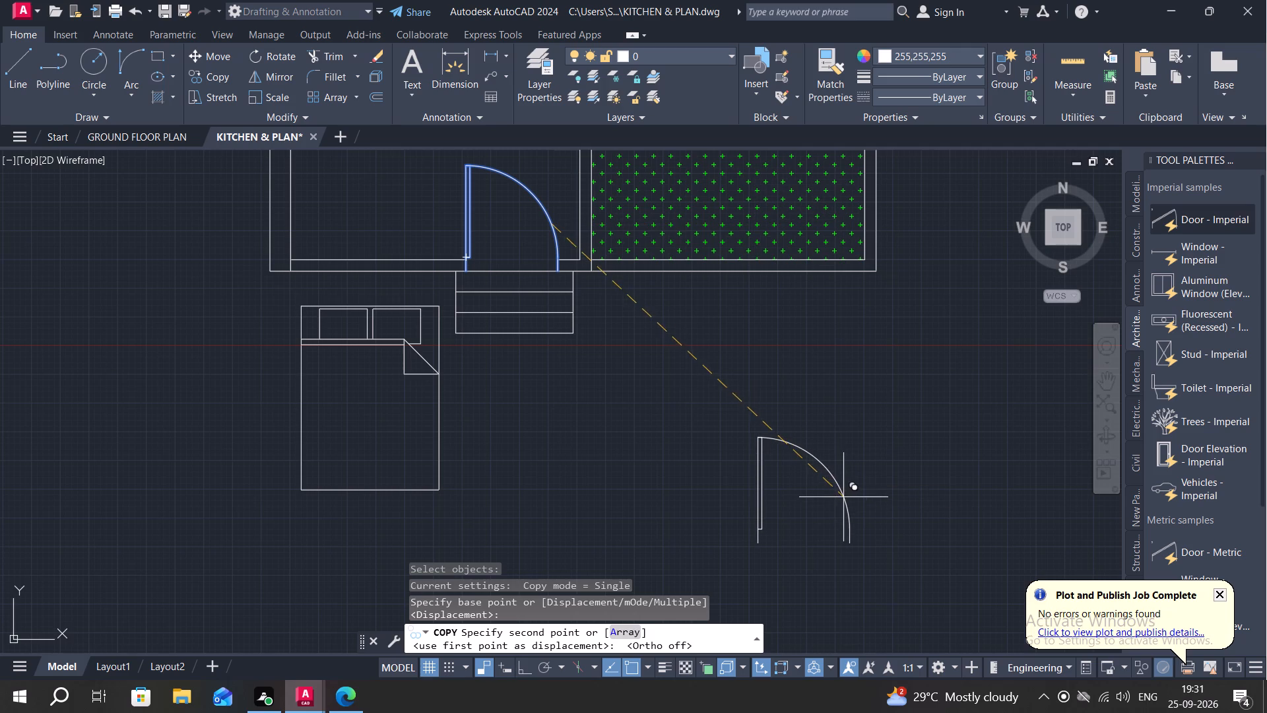
left_click(843, 497)
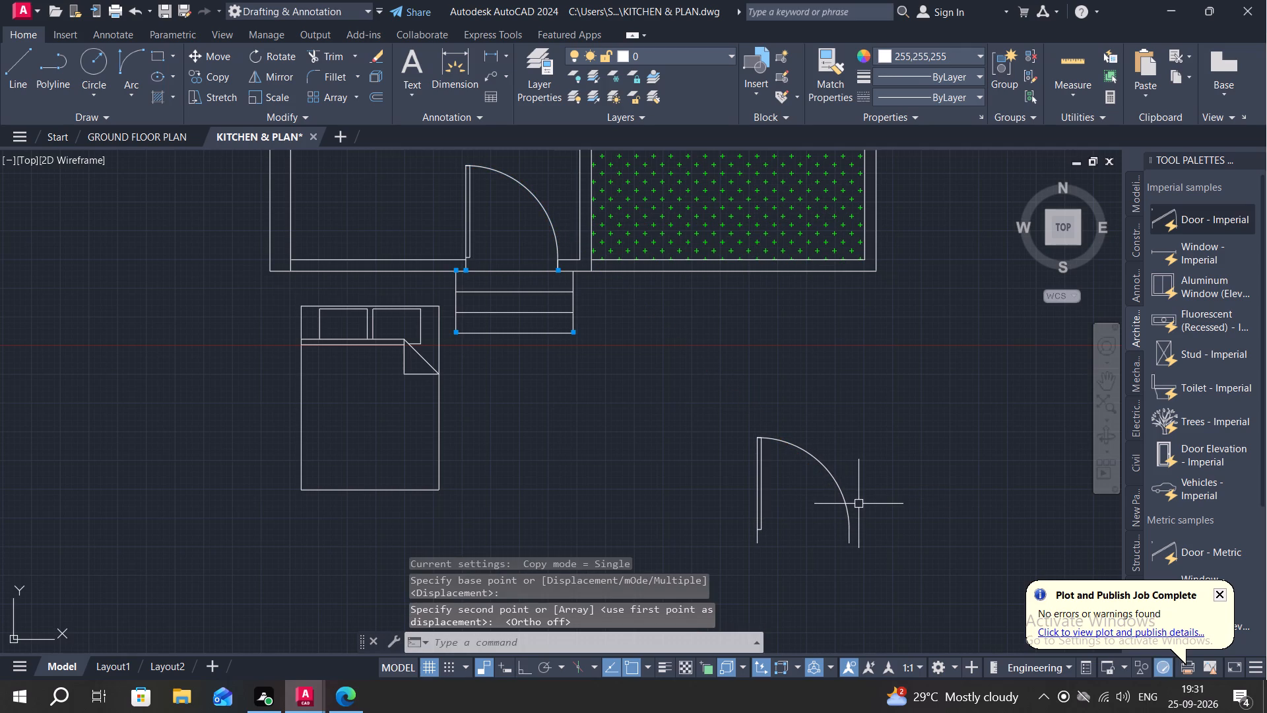
Scale the loose door copy somewhat smaller from its hinge-side lower endpoint.
type("SC")
key("space")
left_click(758, 507)
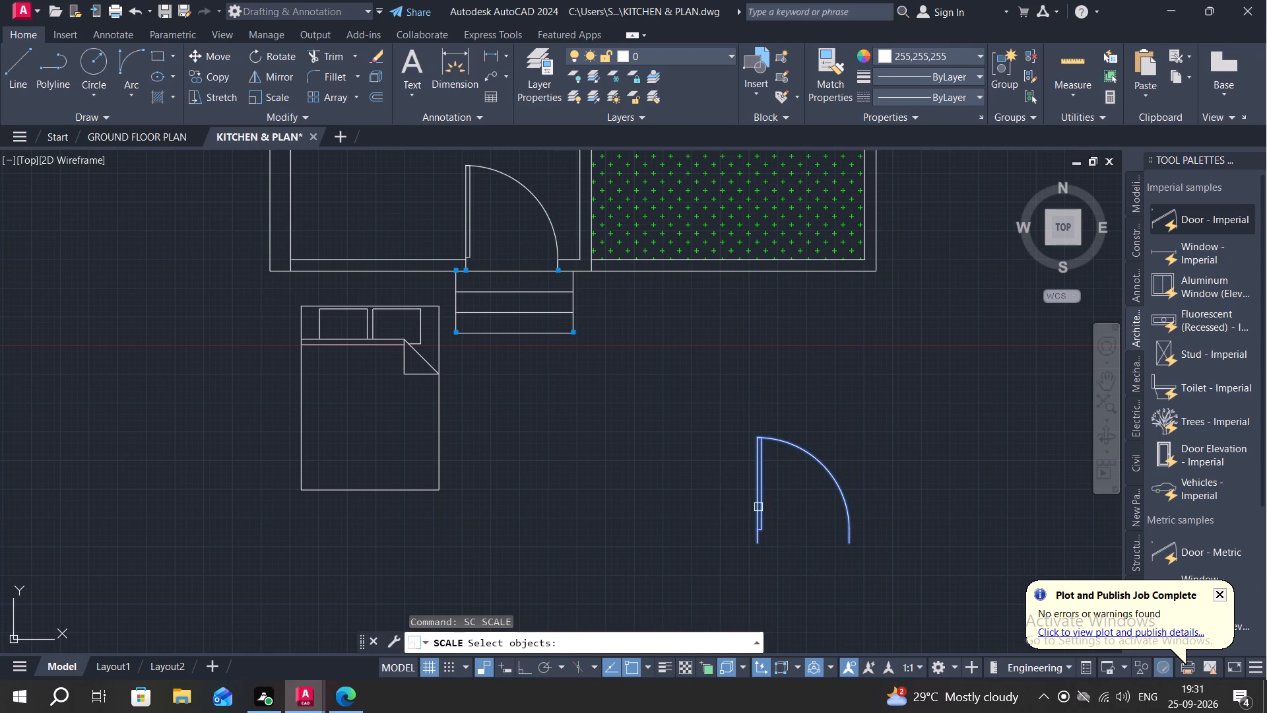
right_click(758, 504)
left_click(757, 547)
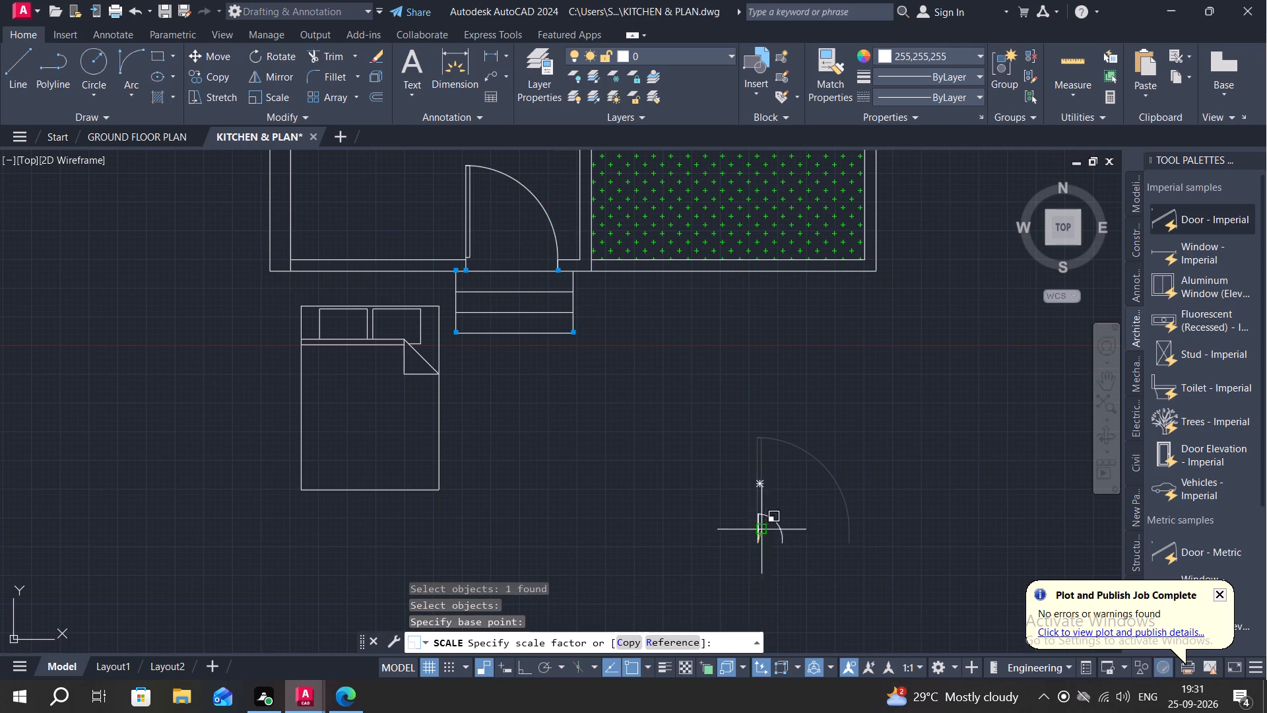
left_click(777, 509)
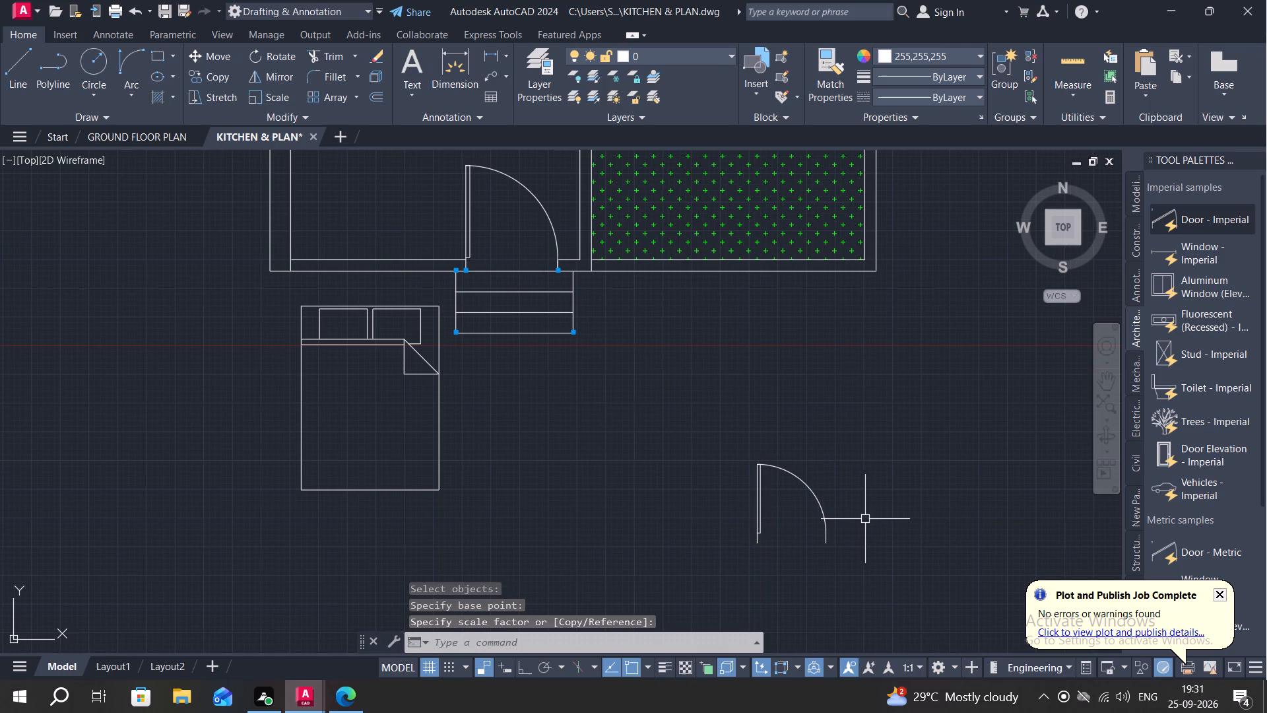
Mirror the smaller door about a vertical line through its latch-side endpoint, keeping the original.
type("MI")
key("space")
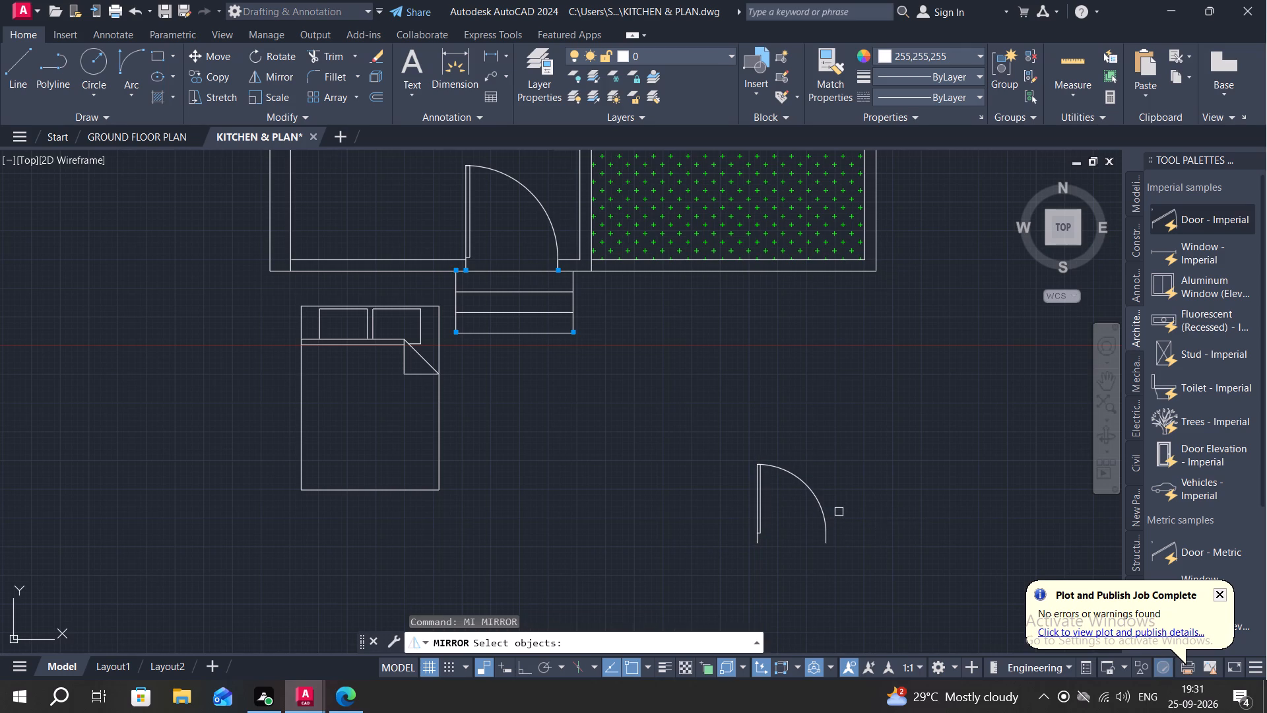
left_click(825, 506)
right_click(824, 506)
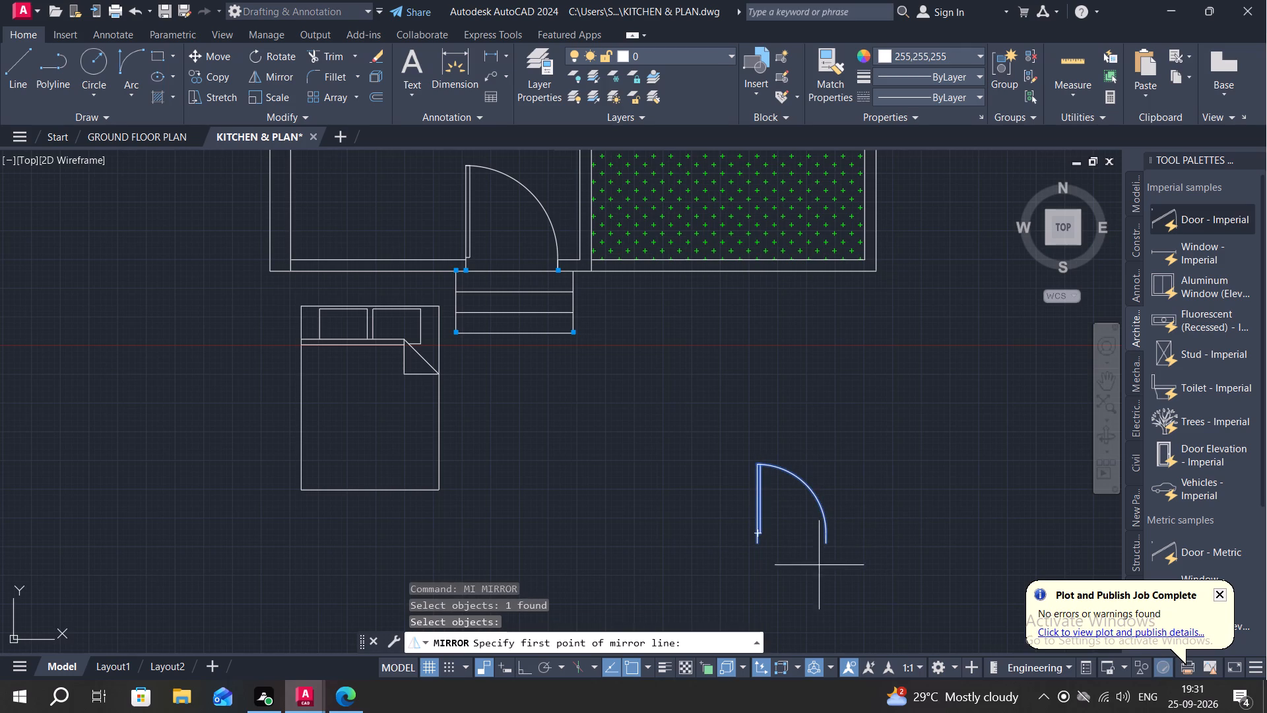
left_click(829, 547)
key("F8")
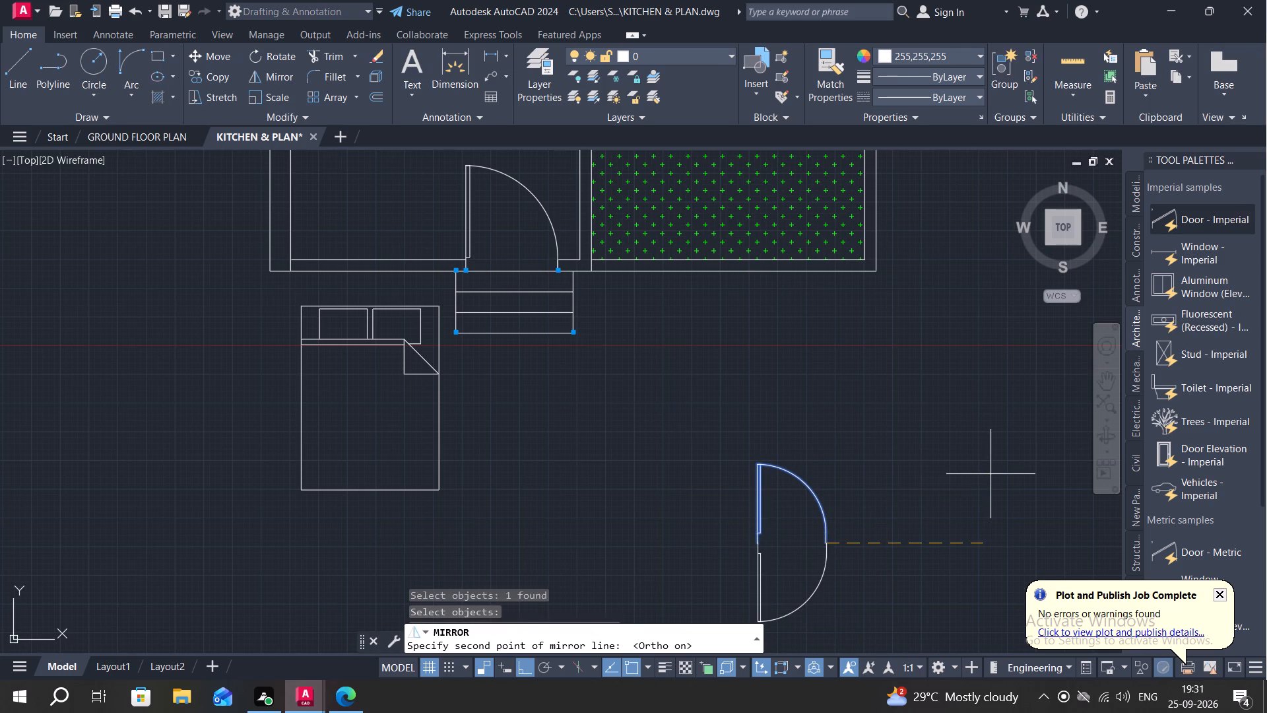
left_click(802, 448)
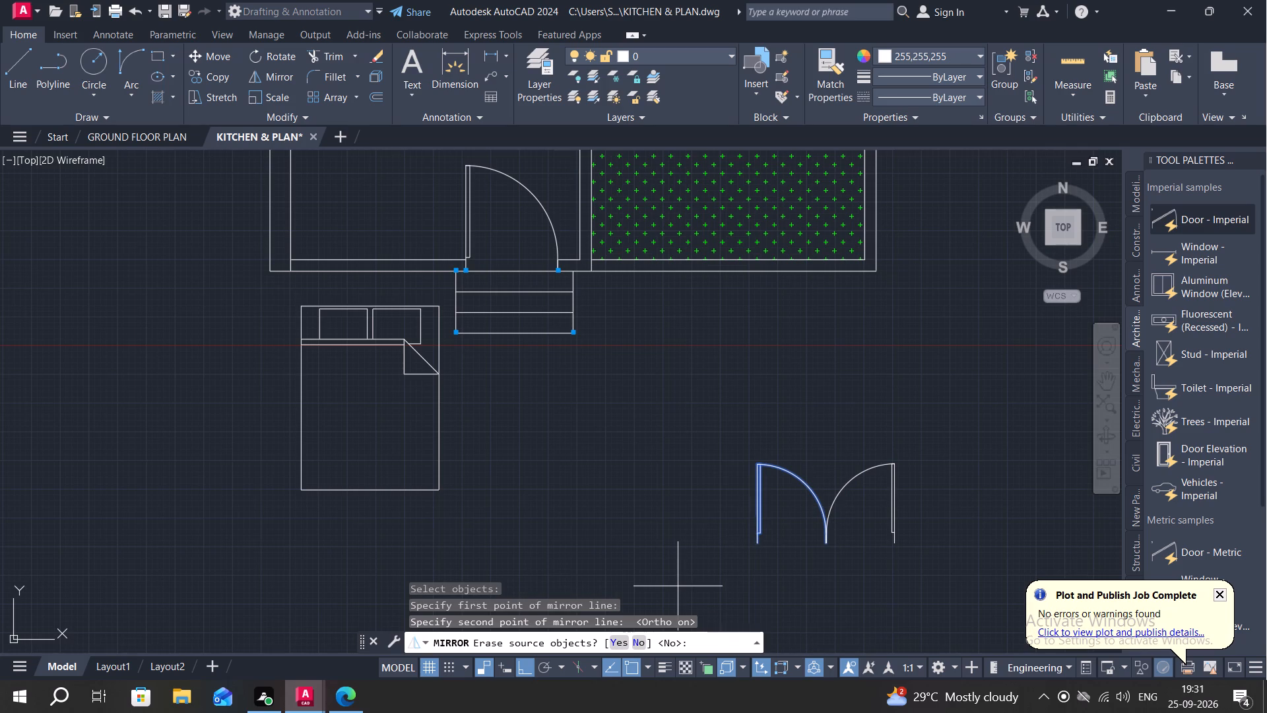
key("space")
Copy the mirrored door by its hinge-side endpoint onto the lower line of the partition above the entrance room, just beside the staircase.
key("c")
key("o")
key("space")
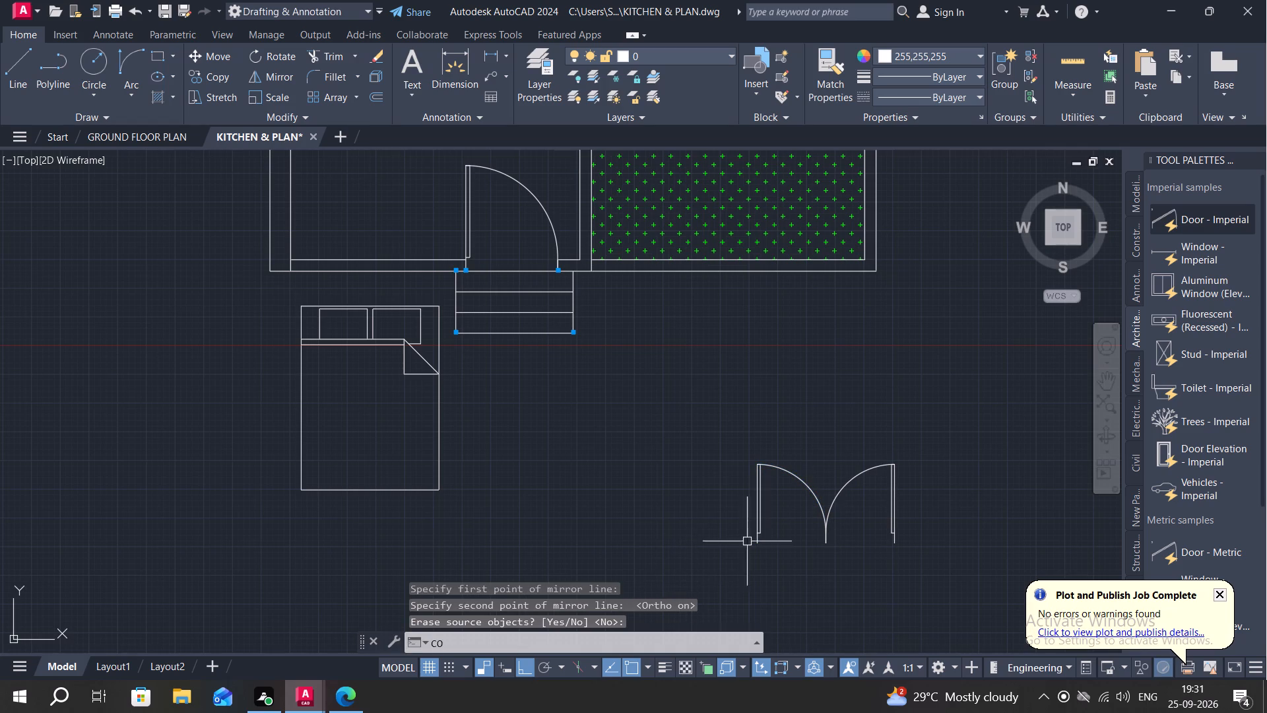
left_click(846, 491)
right_click(846, 491)
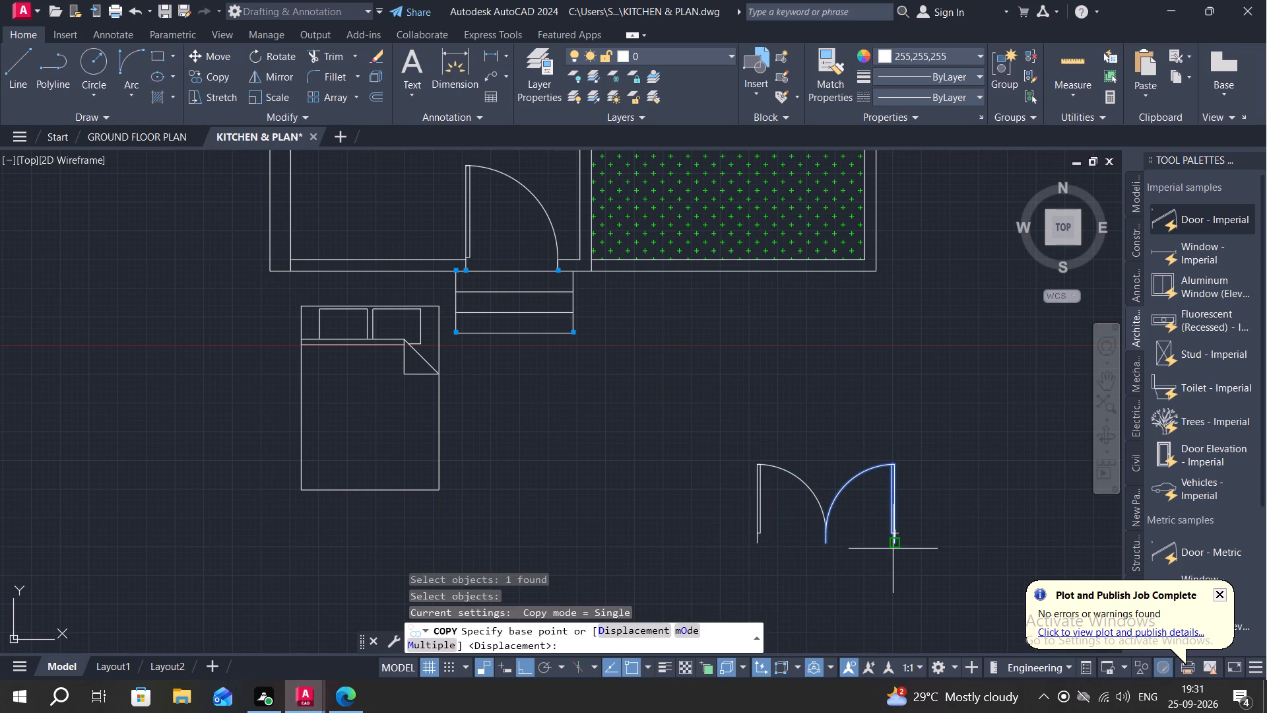
left_click(894, 544)
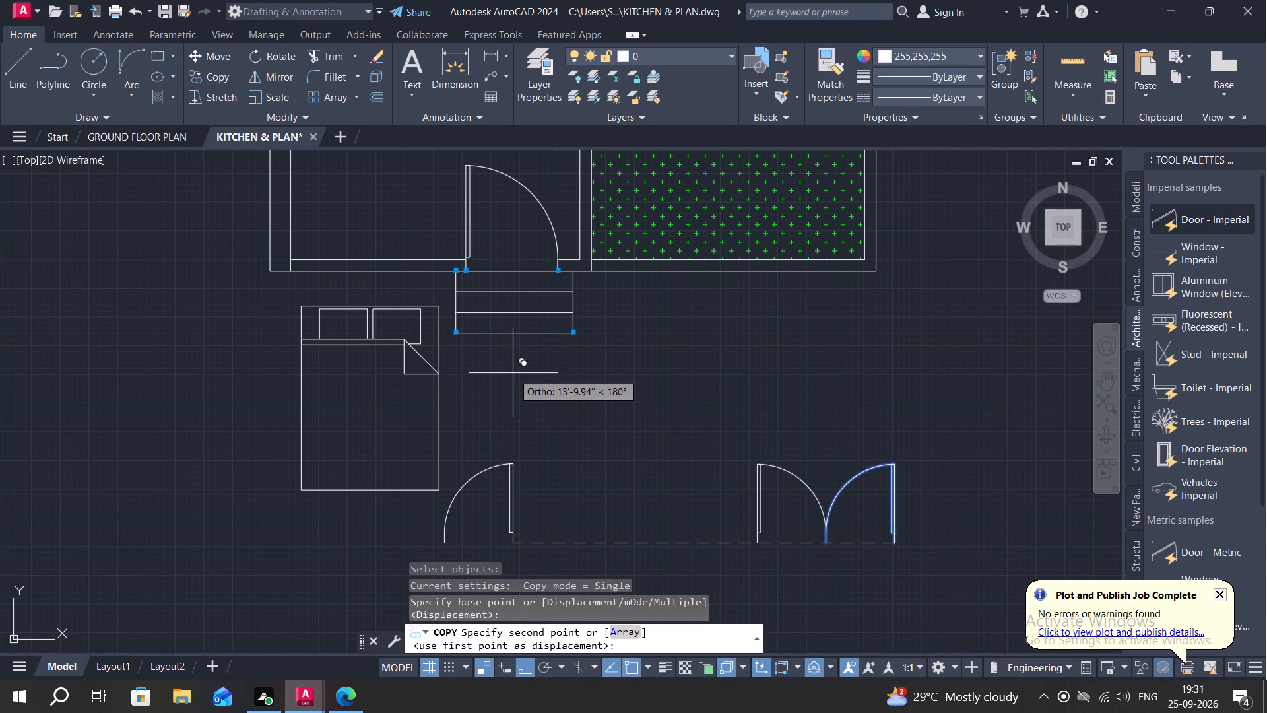
key("F8")
middle_click_drag(502, 345, 692, 609)
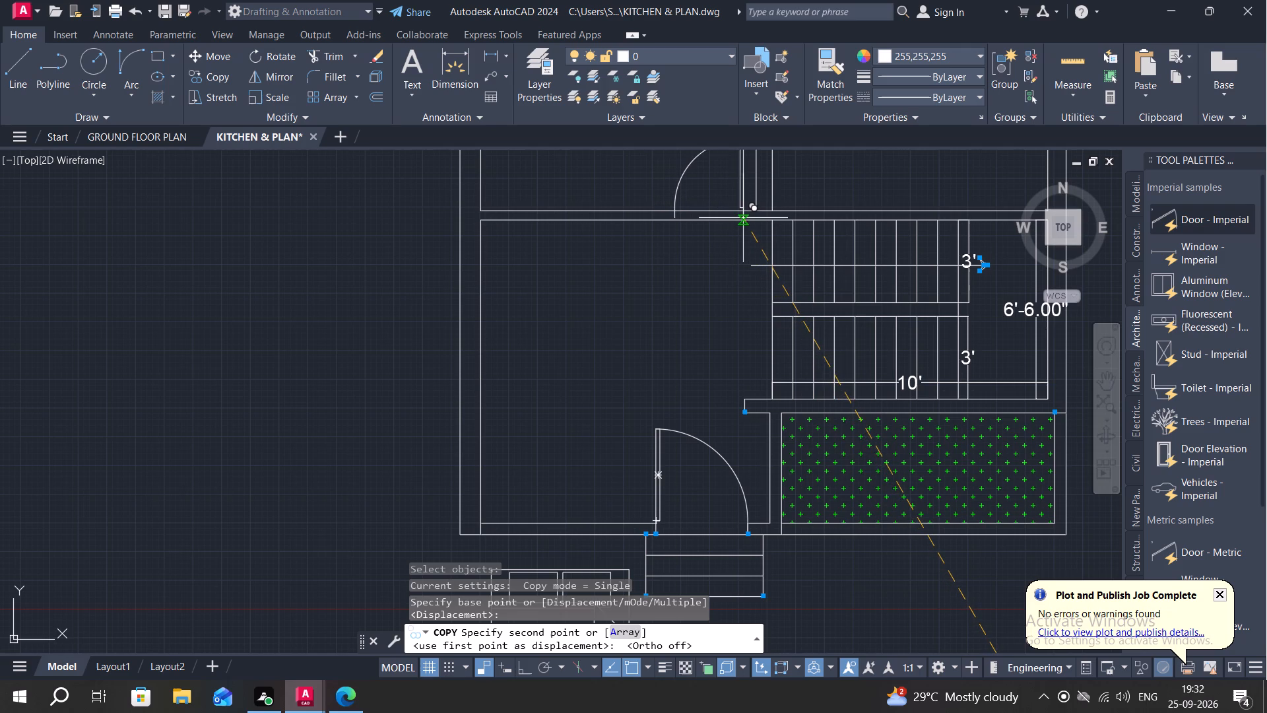
left_click(741, 220)
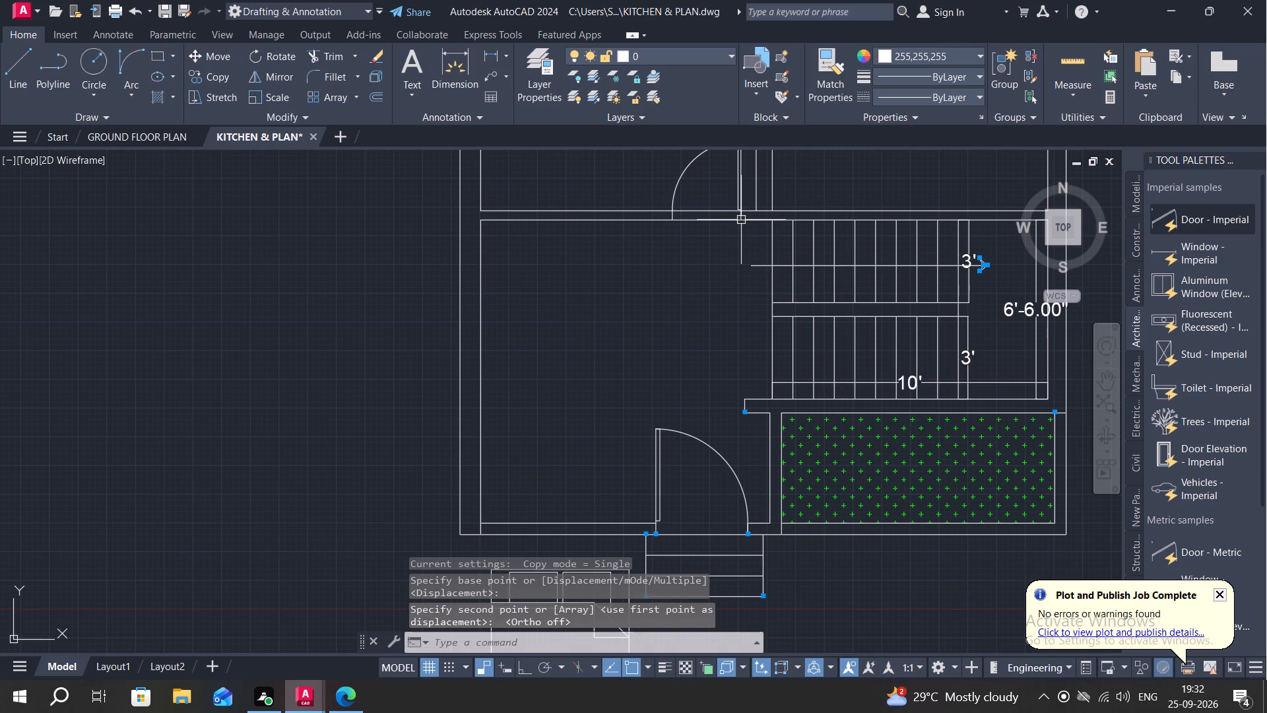
Trim the partition's upper line between the two sides of the new door opening.
type("TR")
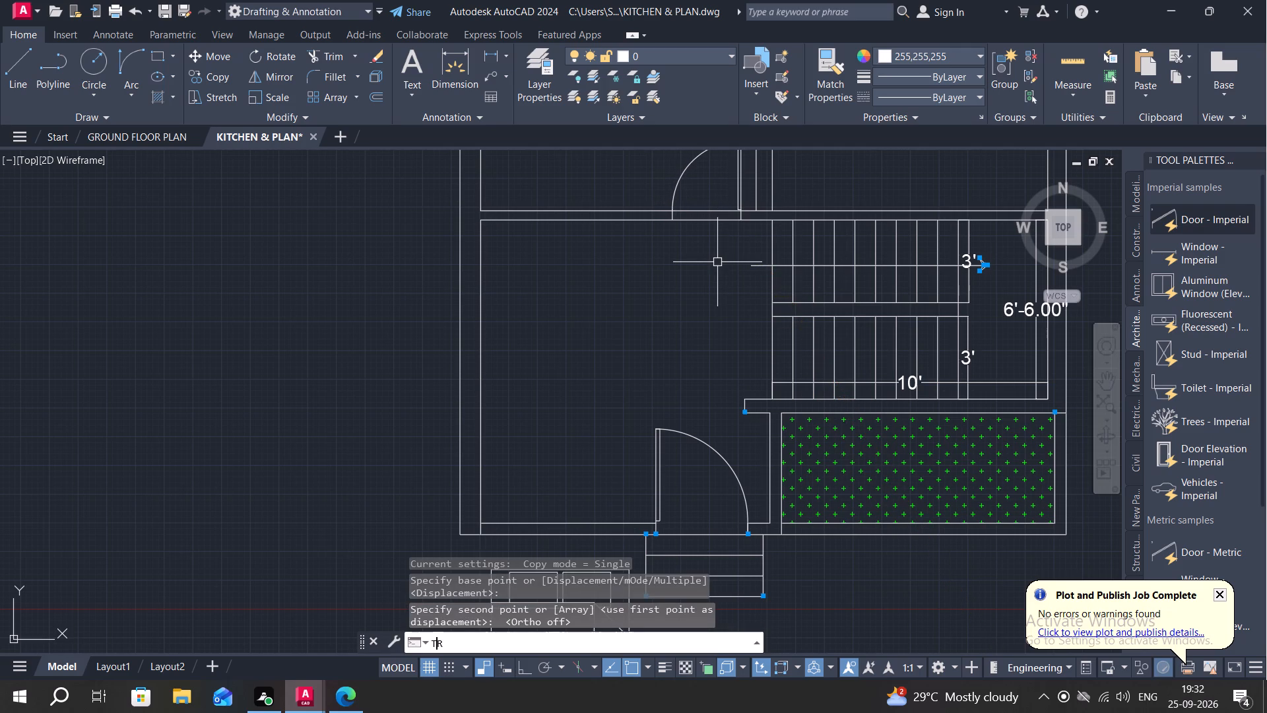
key("space")
scroll(709, 208, "up", 2)
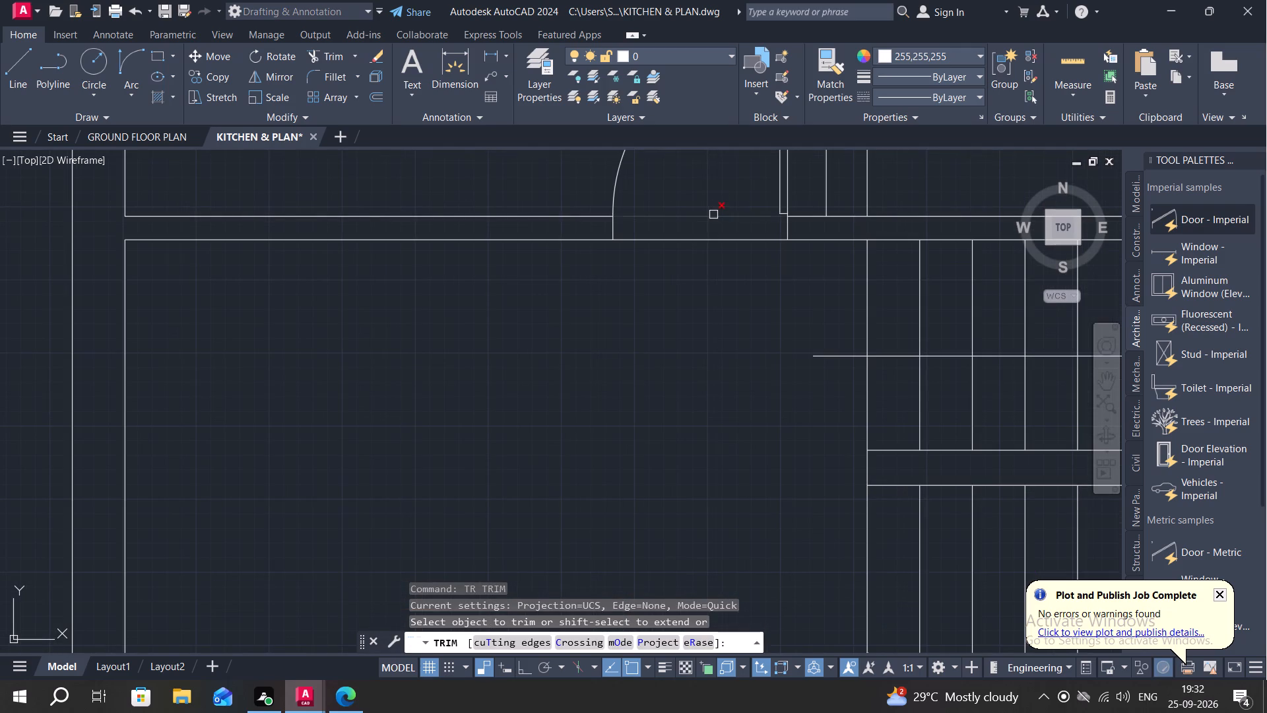
left_click(713, 215)
key("Escape")
Copy the entrance door up onto the partition below the upper-right room, just beside the vertical partition between the two upper rooms.
scroll(715, 314, "down", 3)
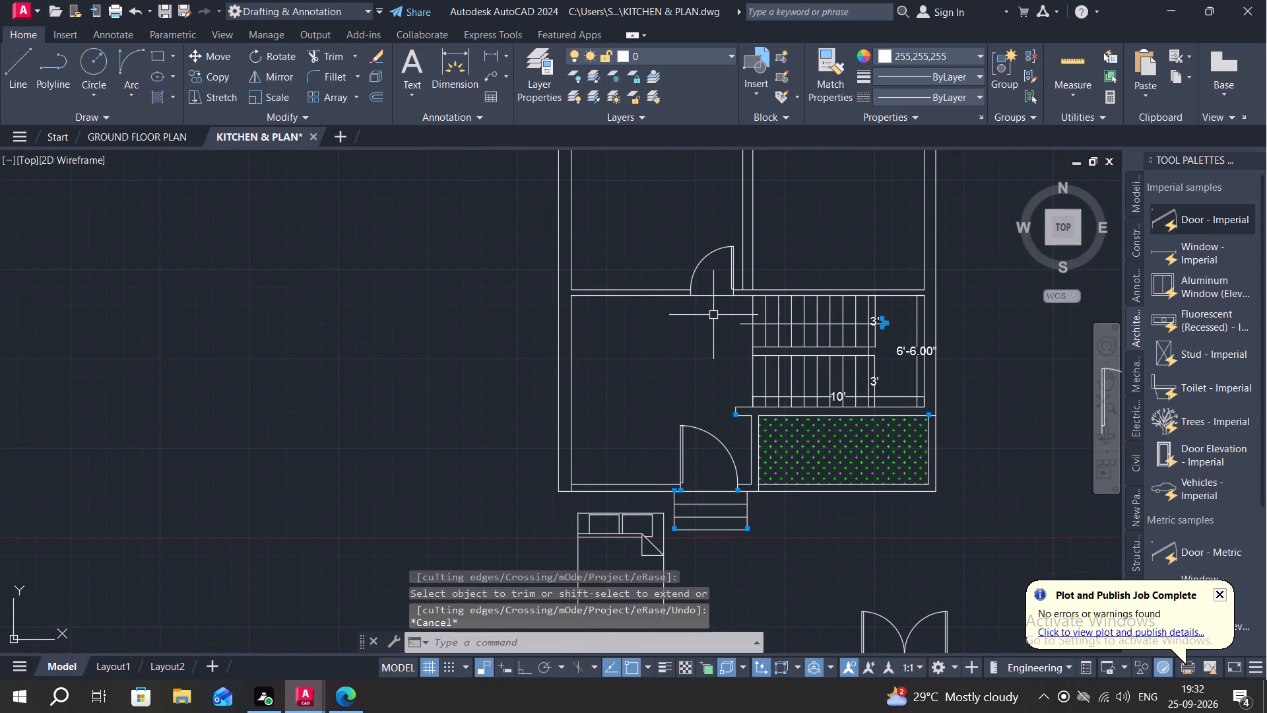
scroll(713, 315, "down", 1)
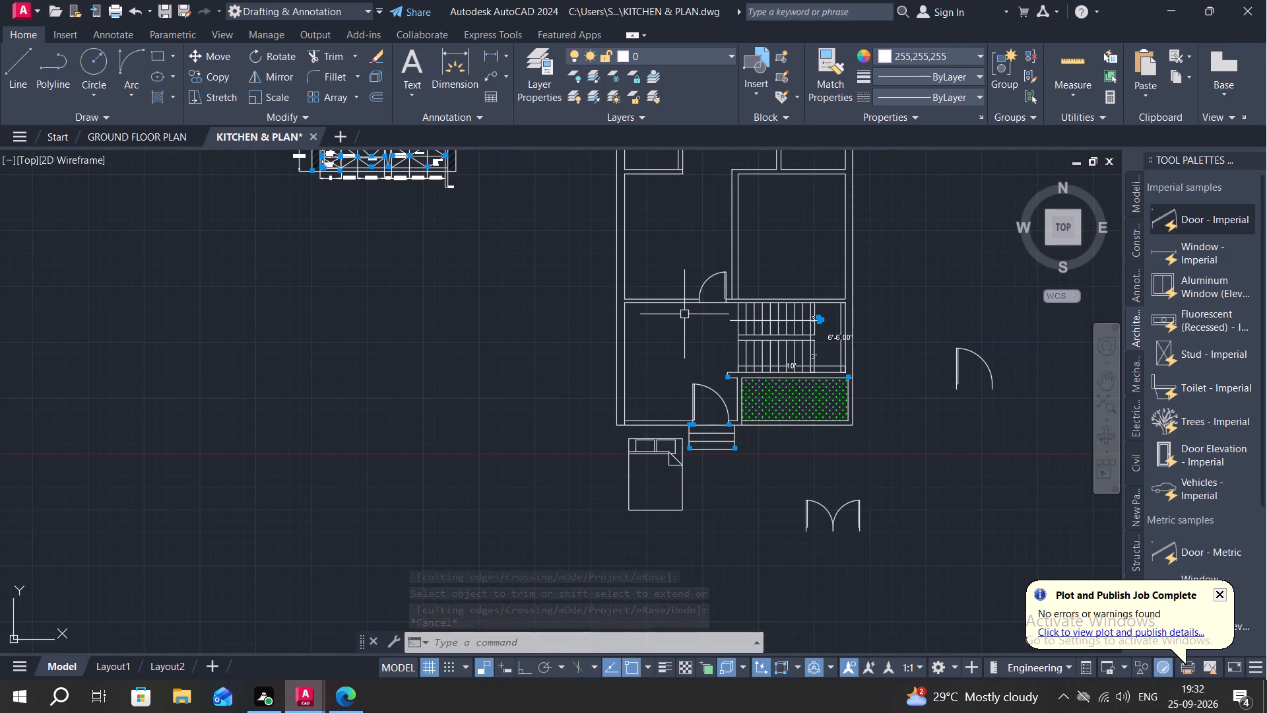
type("CO")
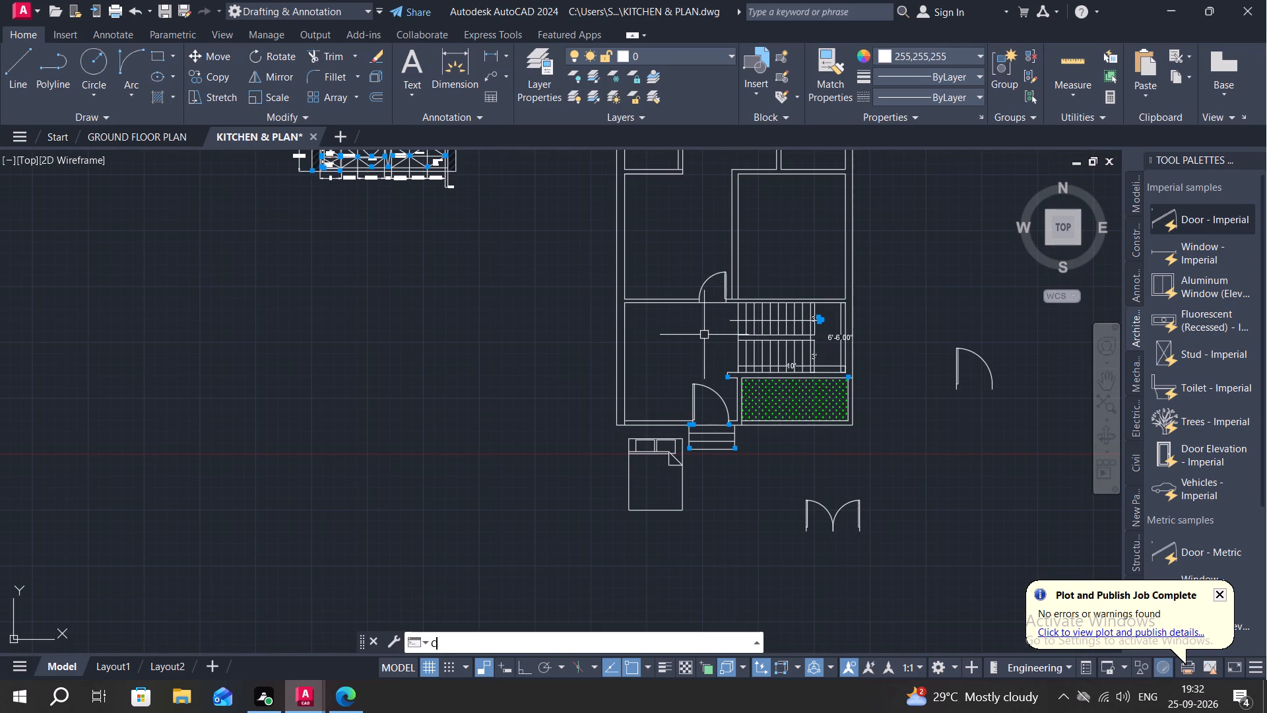
key("space")
left_click(703, 388)
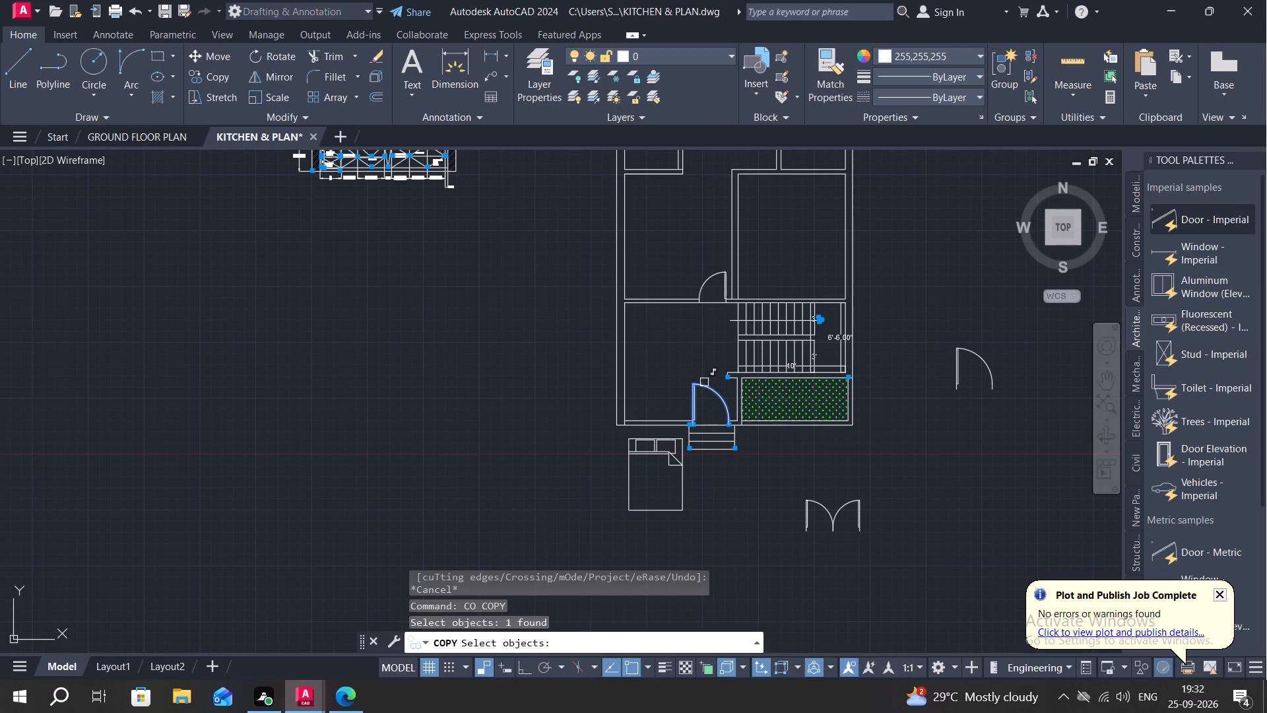
right_click(704, 382)
left_click(704, 382)
middle_click_drag(739, 235, 769, 456)
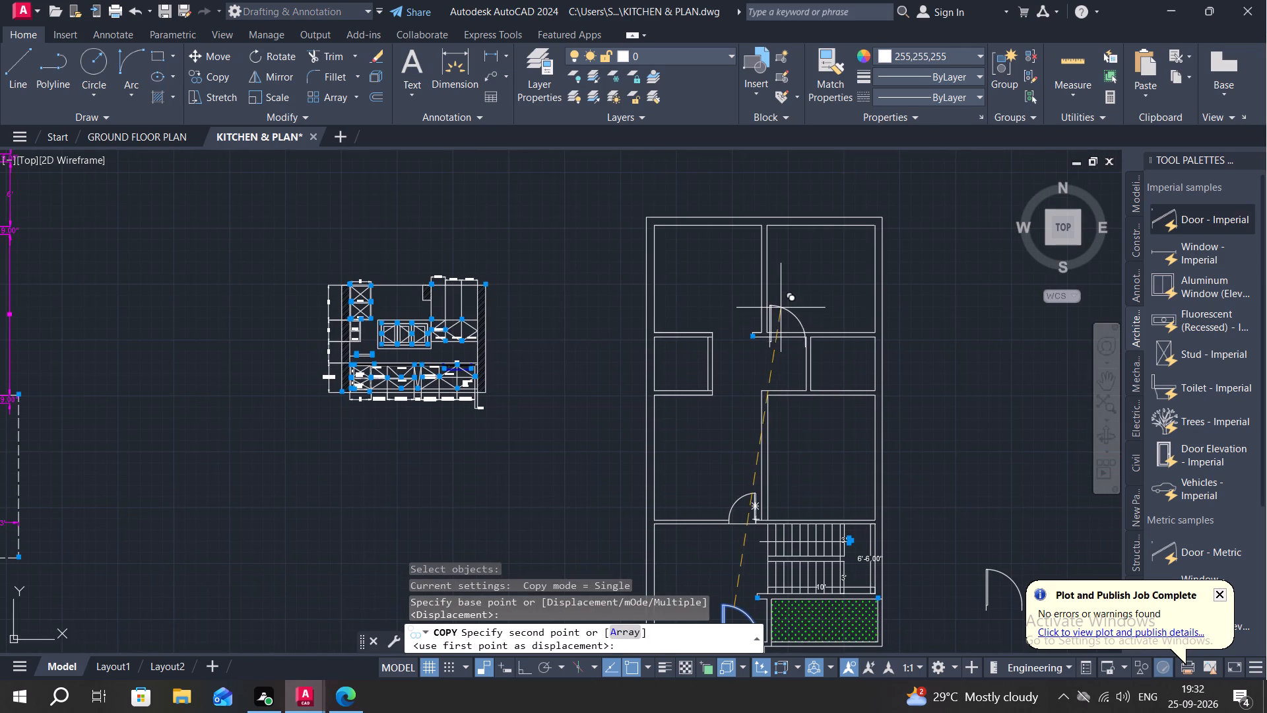
scroll(781, 307, "up", 3)
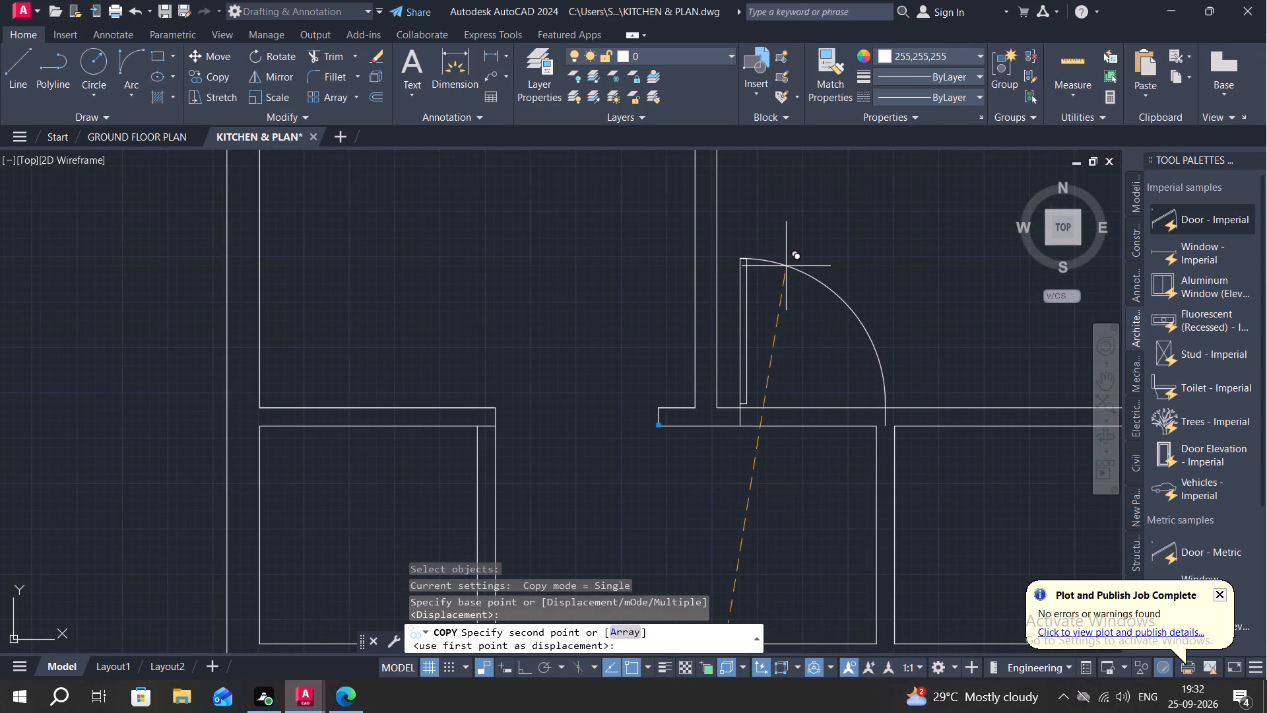
left_click(786, 266)
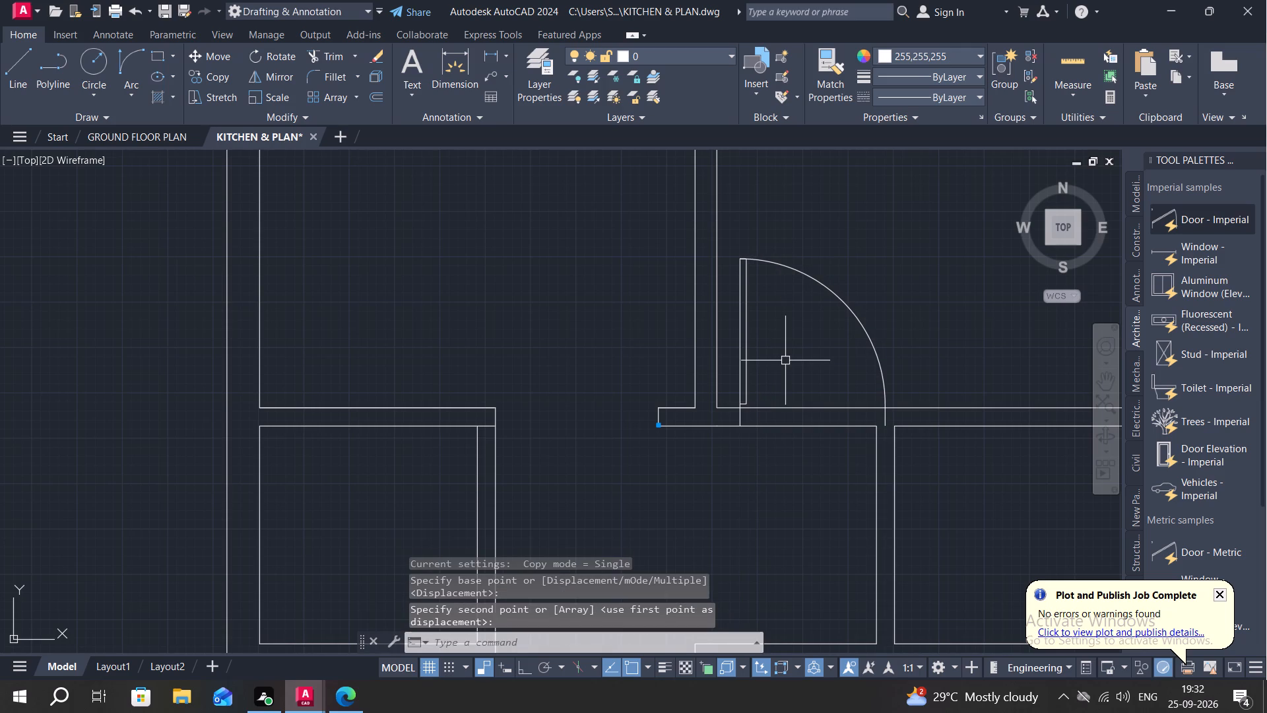
Scale the copied door below the upper-right room somewhat smaller from its hinge-side lower endpoint.
type("SC")
key("space")
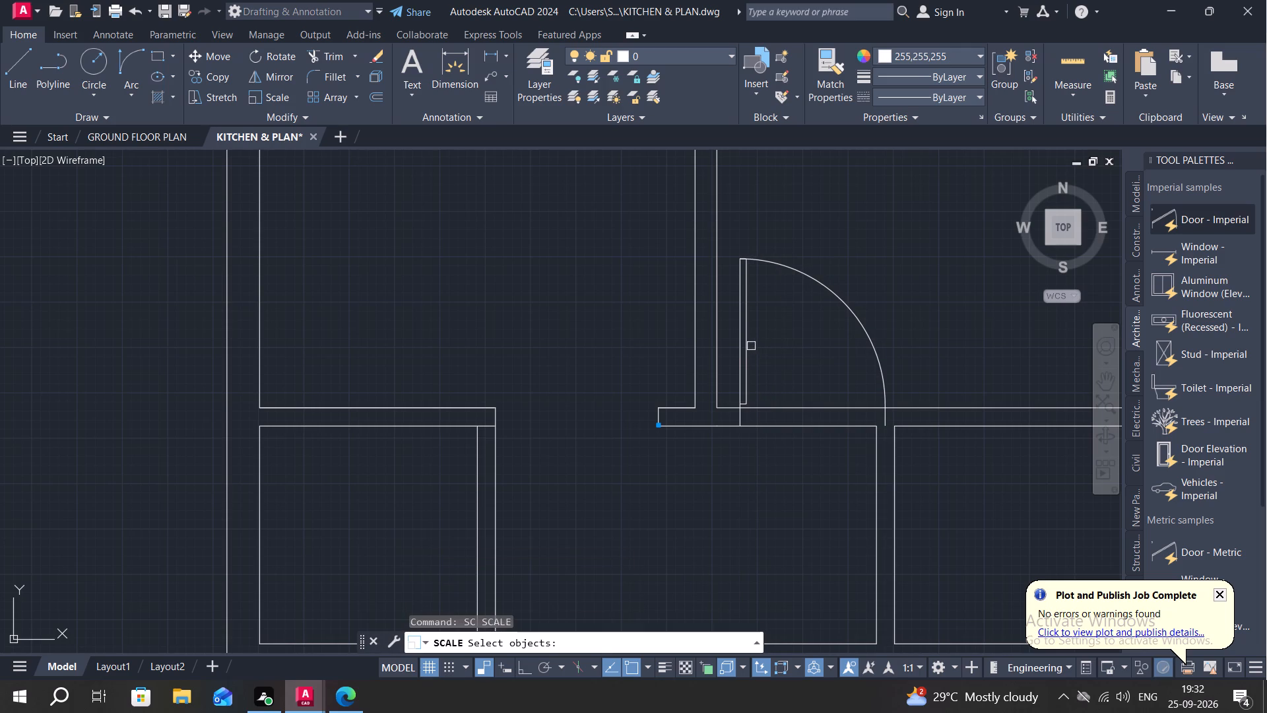
left_click(751, 346)
key("Escape")
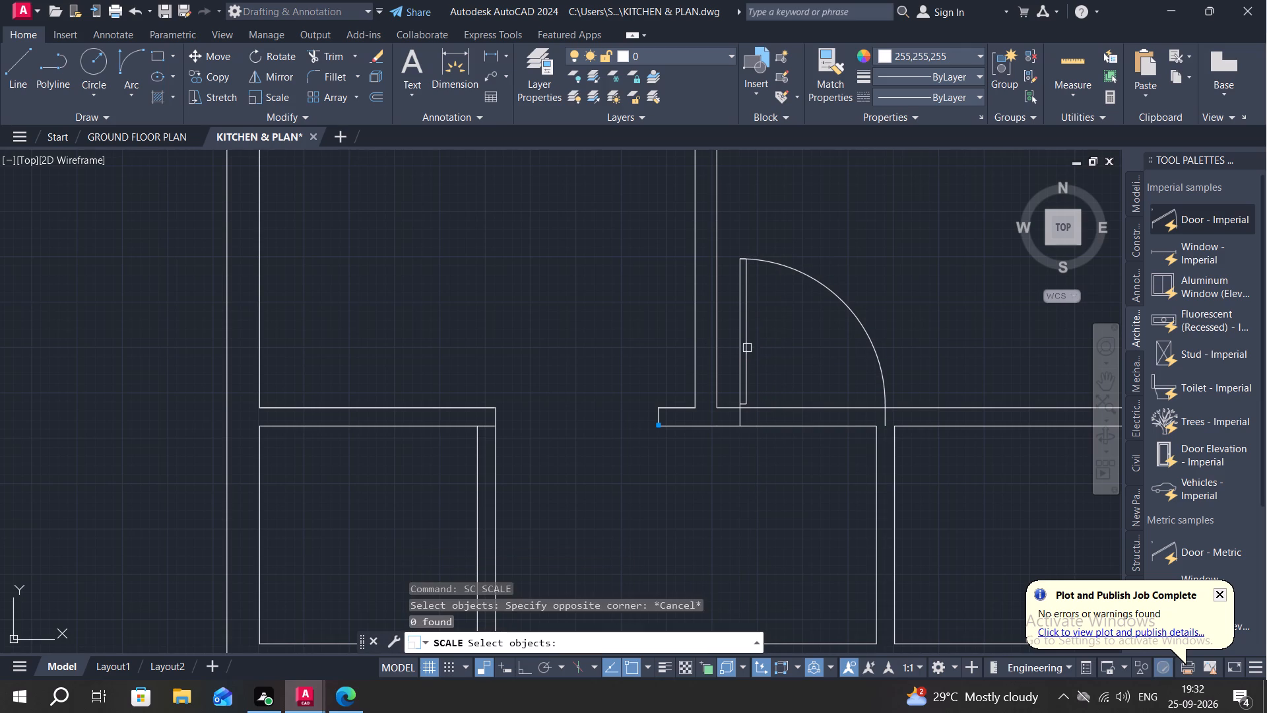
left_click(747, 348)
right_click(747, 348)
left_click(738, 425)
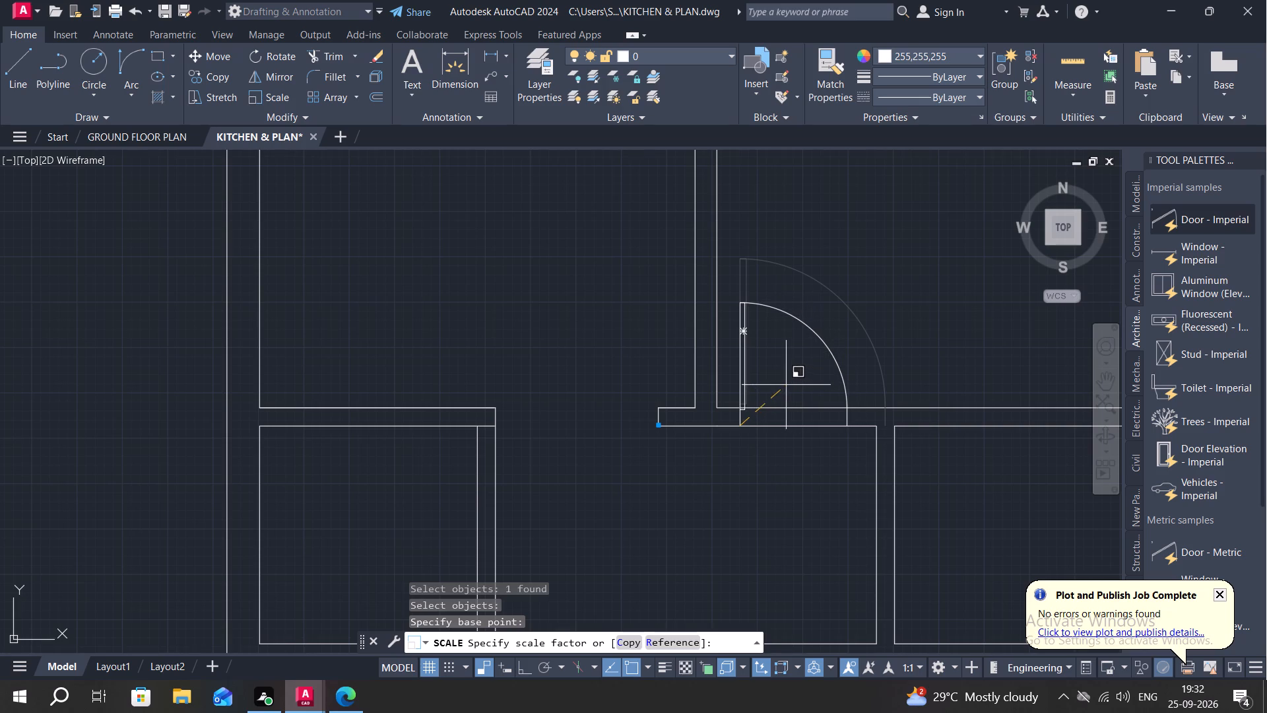
left_click(785, 385)
Copy the reduced door from the upper-right room into the empty space outside the plan's right wall.
scroll(700, 482, "down", 2)
type("CO")
key("space")
left_click(750, 427)
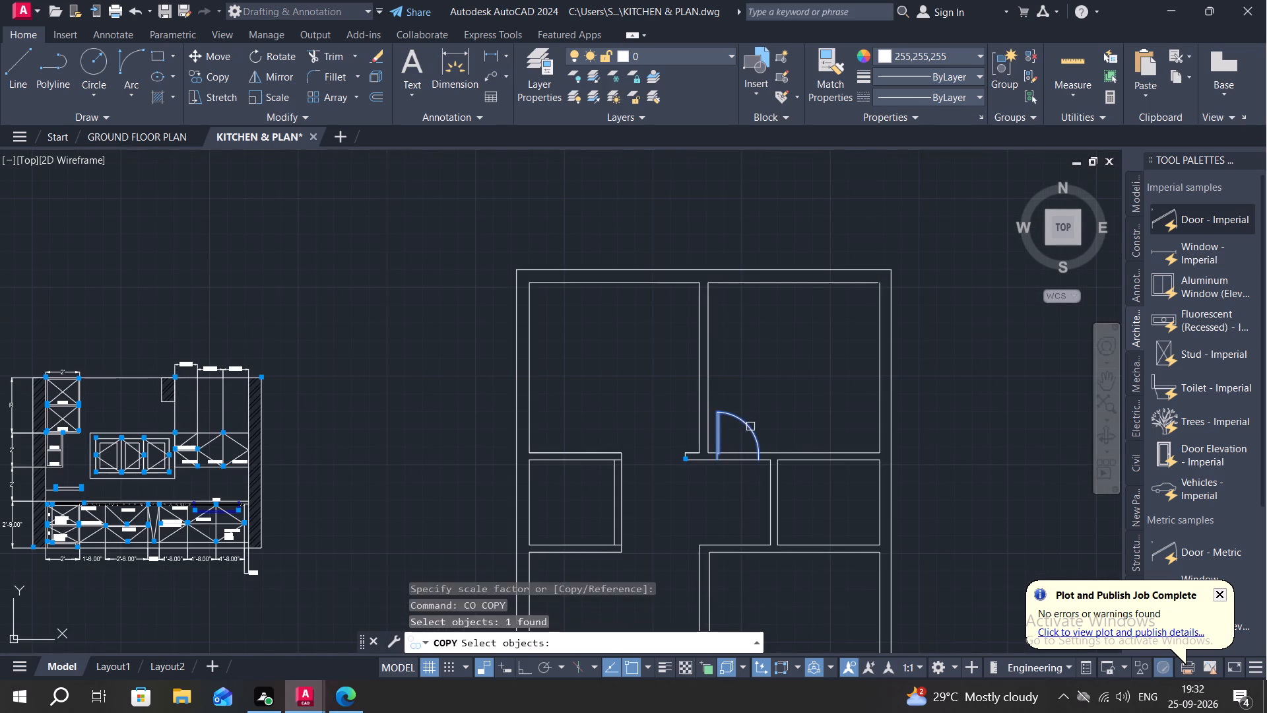
right_click(750, 426)
left_click(750, 426)
left_click(989, 431)
middle_click_drag(937, 476, 886, 461)
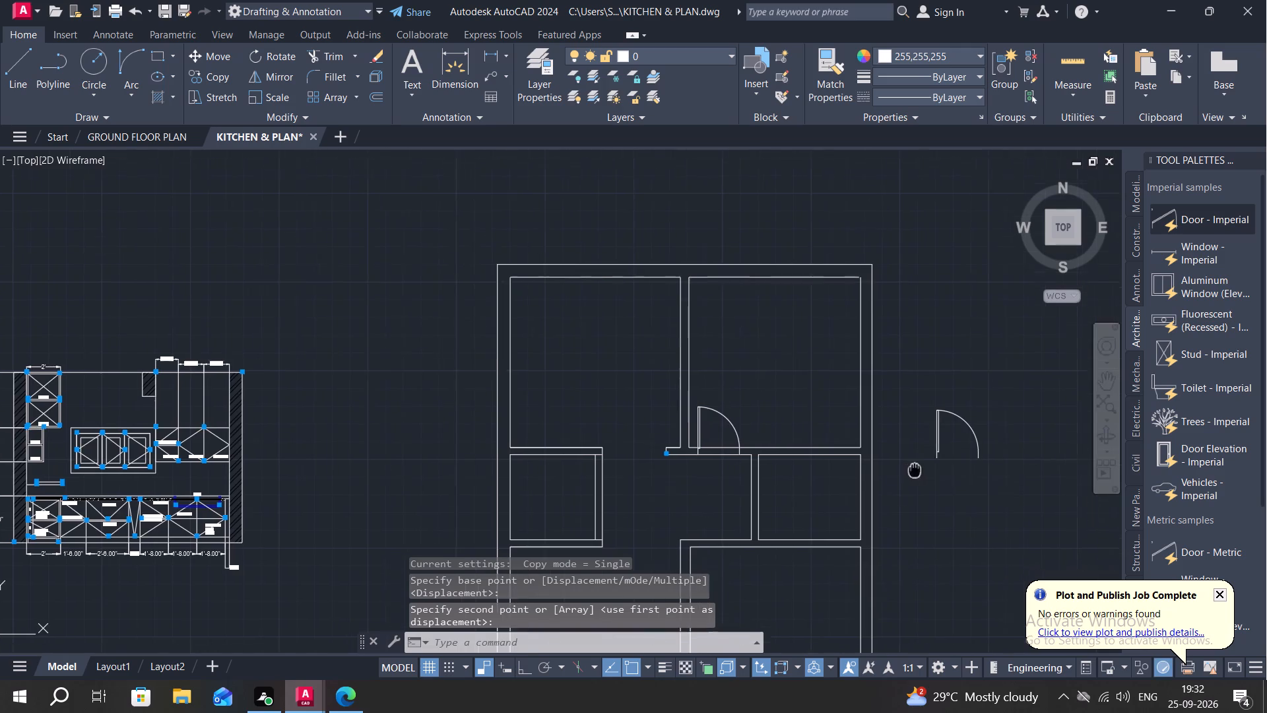
middle_click_drag(886, 461, 831, 445)
Rotate the loose door copy 270° about its hinge-side lower endpoint.
type("RO")
key("space")
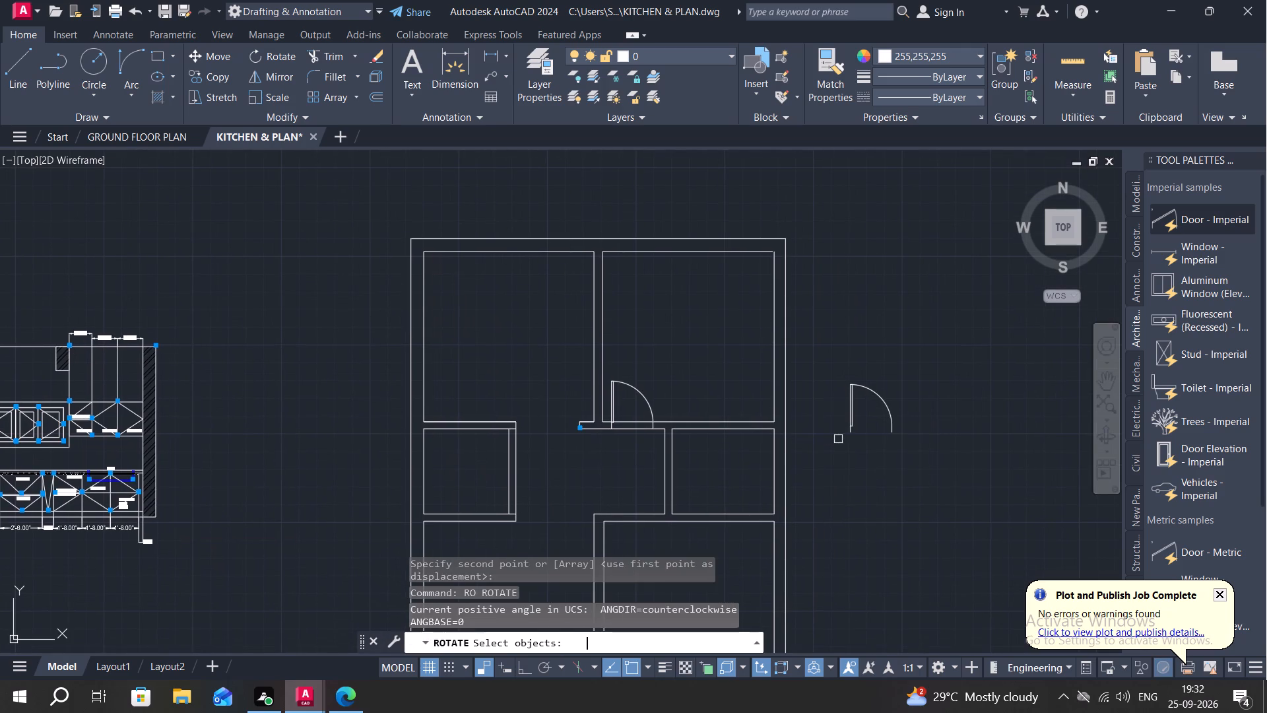
left_click(853, 403)
right_click(853, 403)
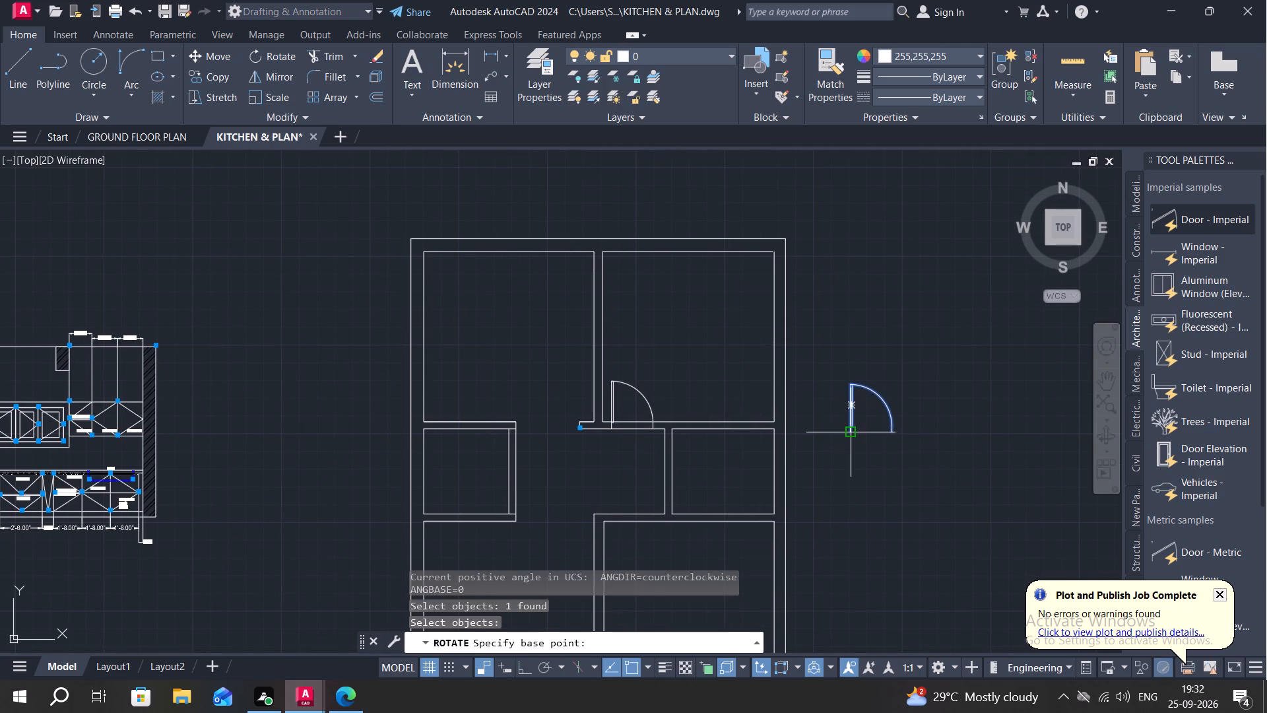
left_click(850, 435)
key("F8")
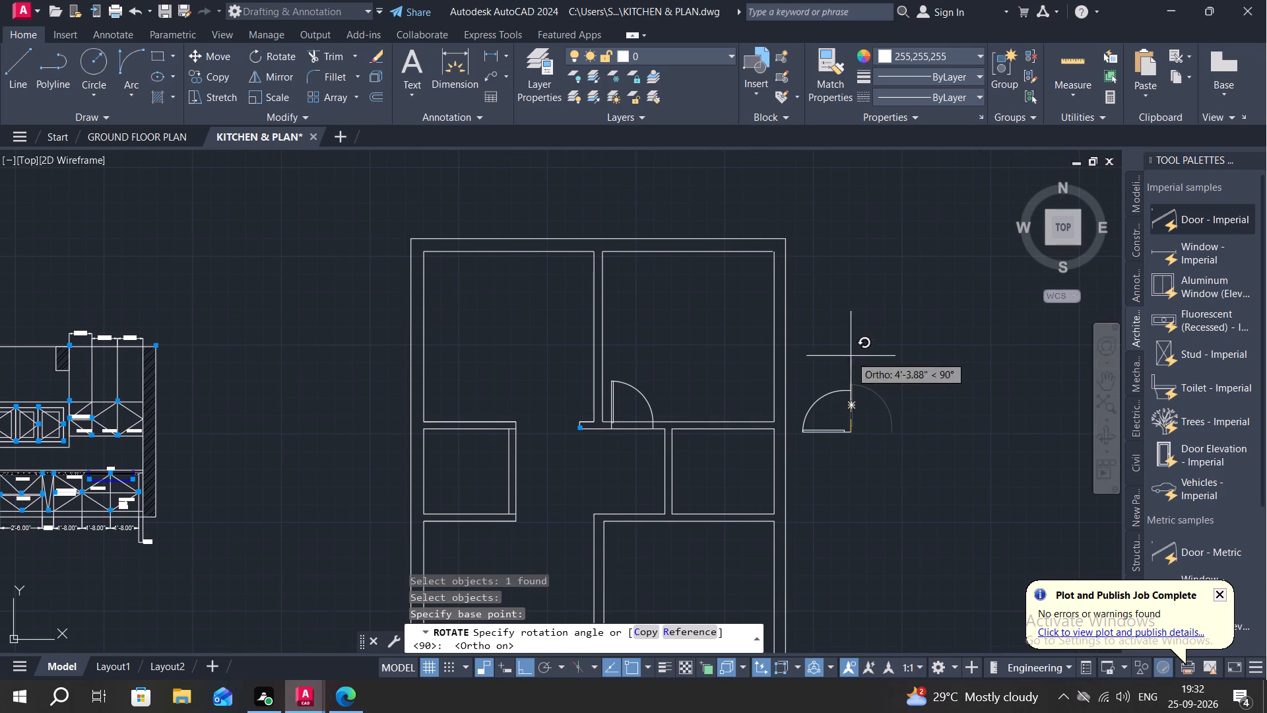
left_click(916, 587)
Copy the rotated door by its hinge-side endpoint onto the vertical partition of the small right-hand room, near its upper corner.
type("CO")
key("space")
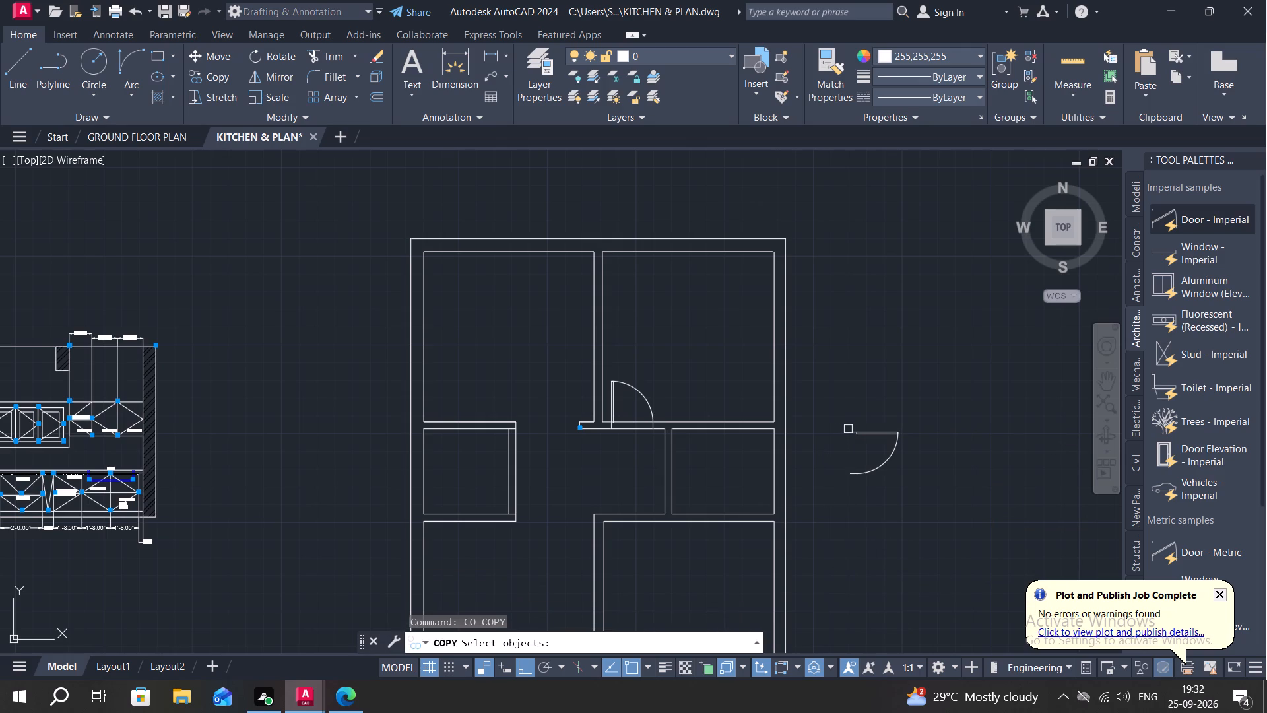
left_click(848, 429)
right_click(849, 430)
left_click(847, 430)
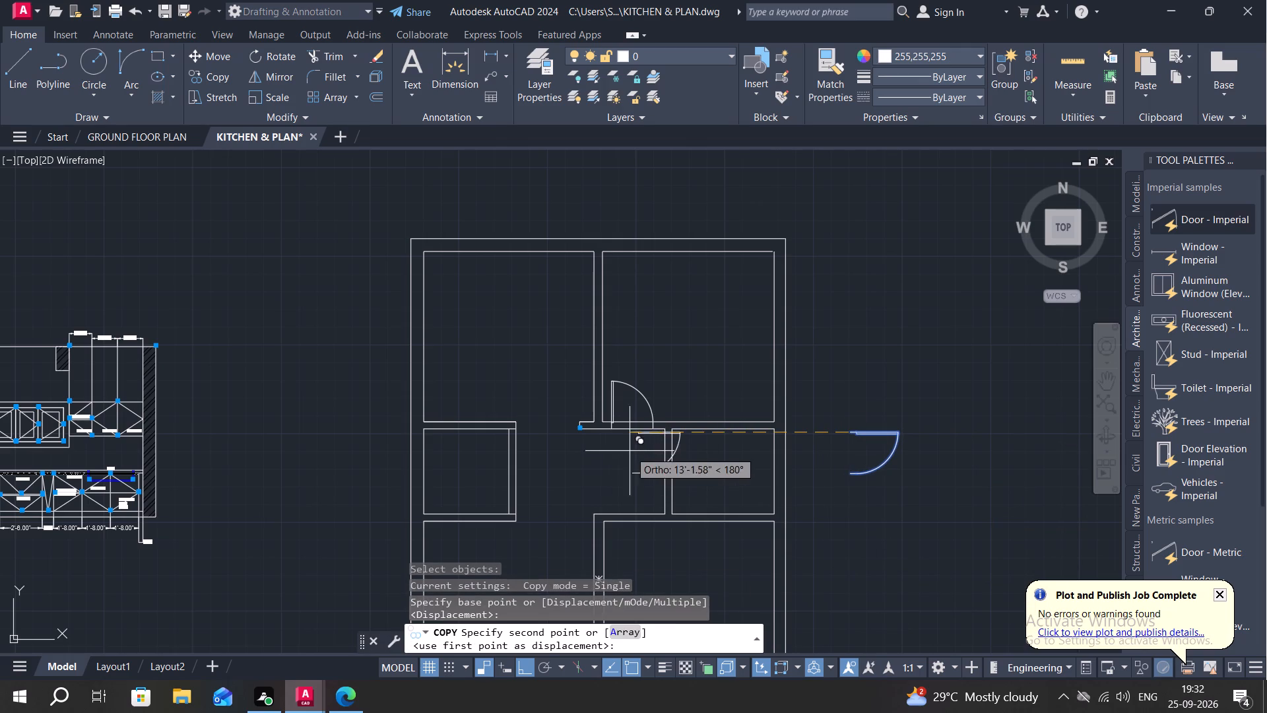
scroll(666, 442, "up", 2)
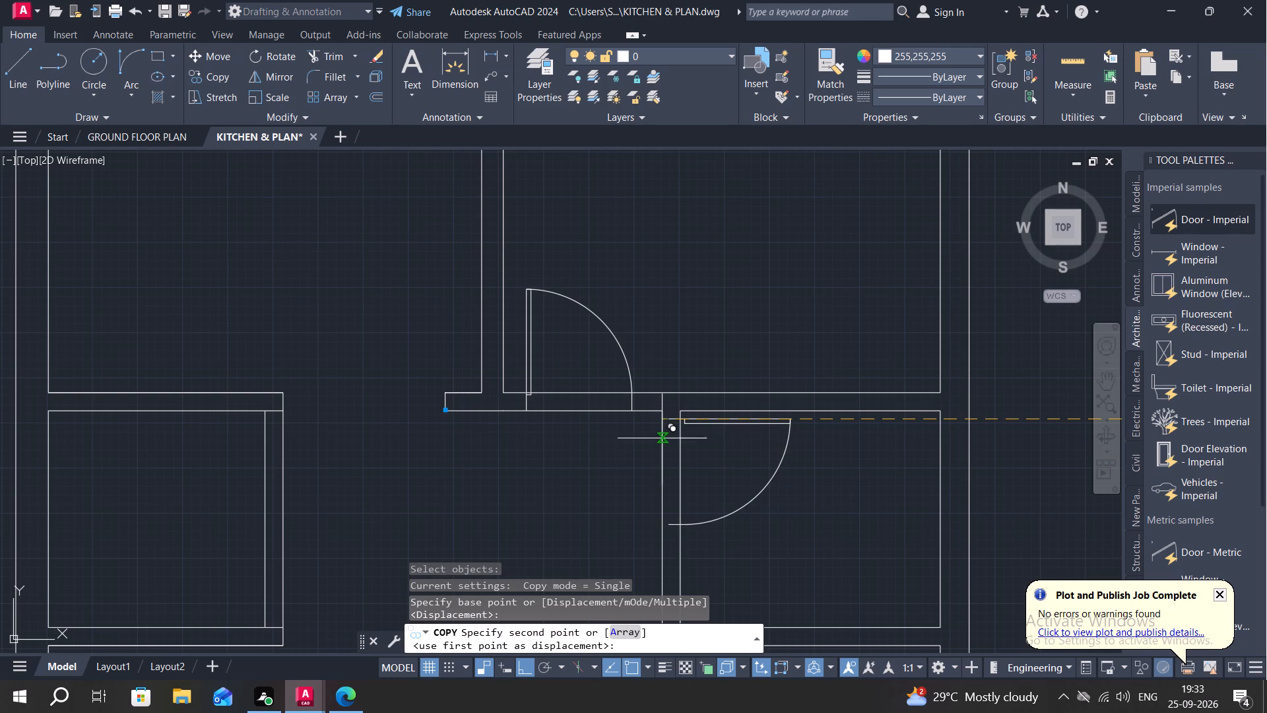
key("F8")
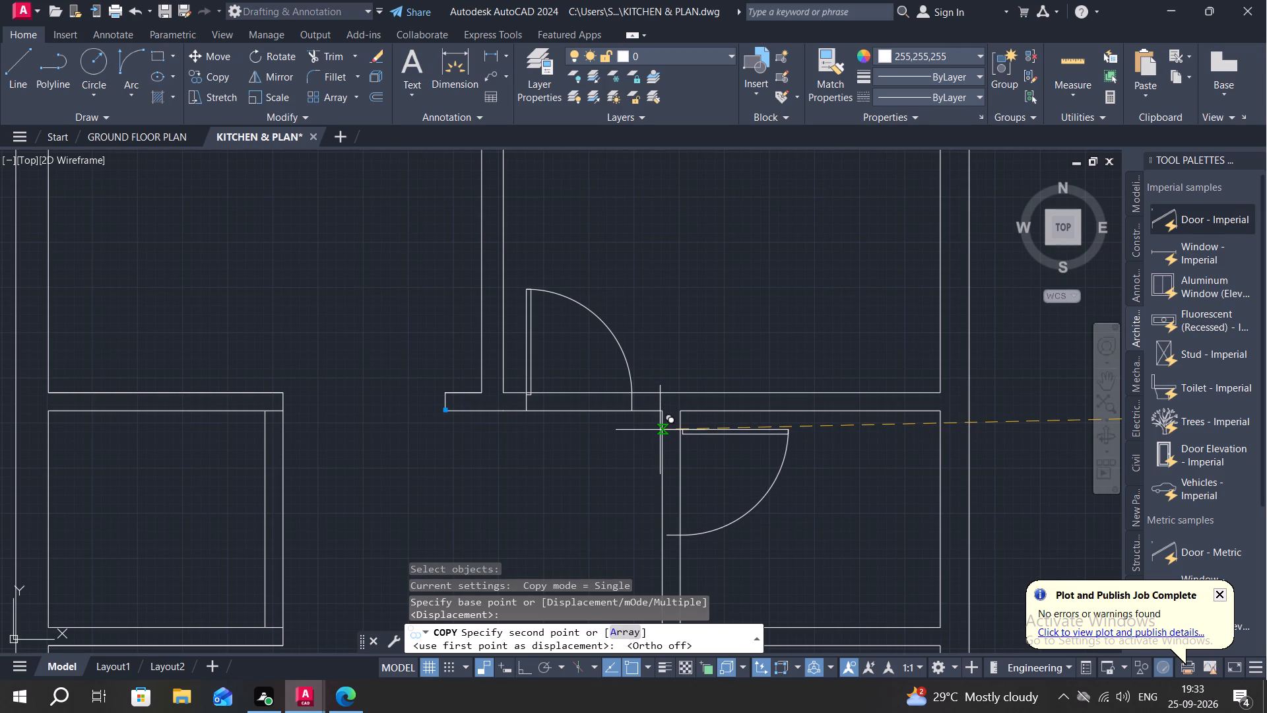
left_click(656, 427)
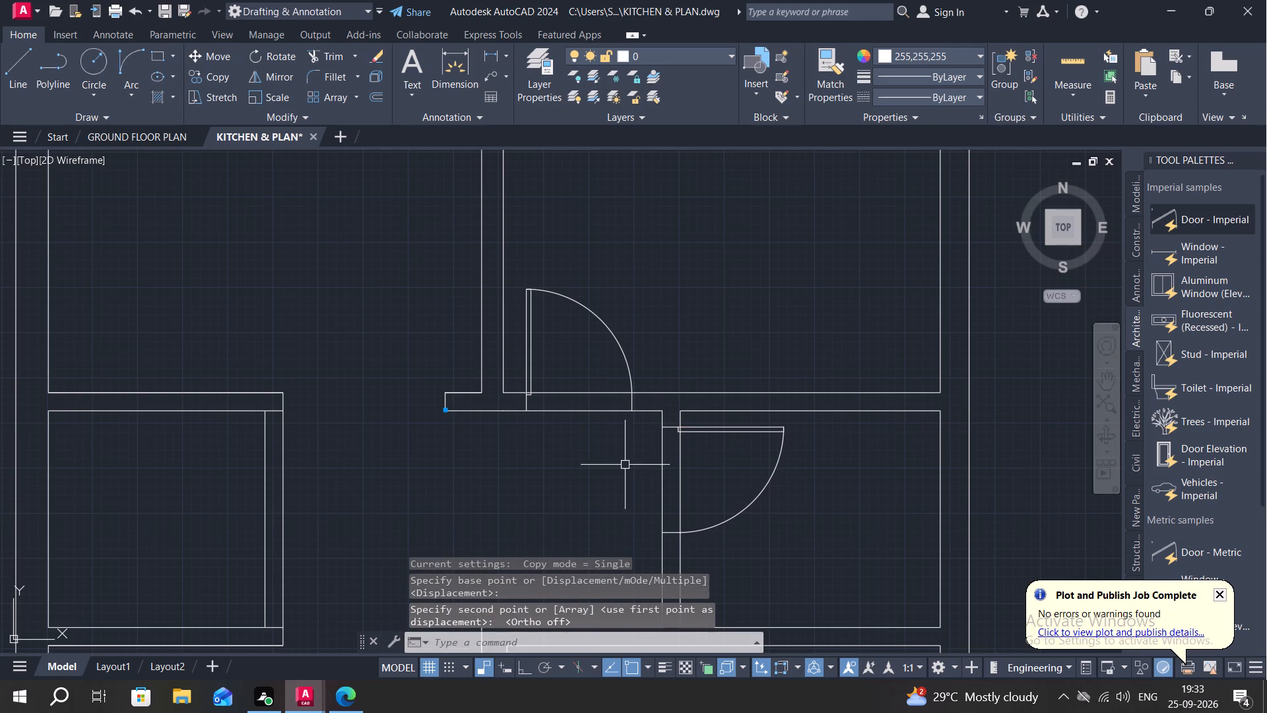
Scale the small right-hand room's door down from its hinge-side endpoint on the vertical partition.
middle_click_drag(715, 464, 766, 388)
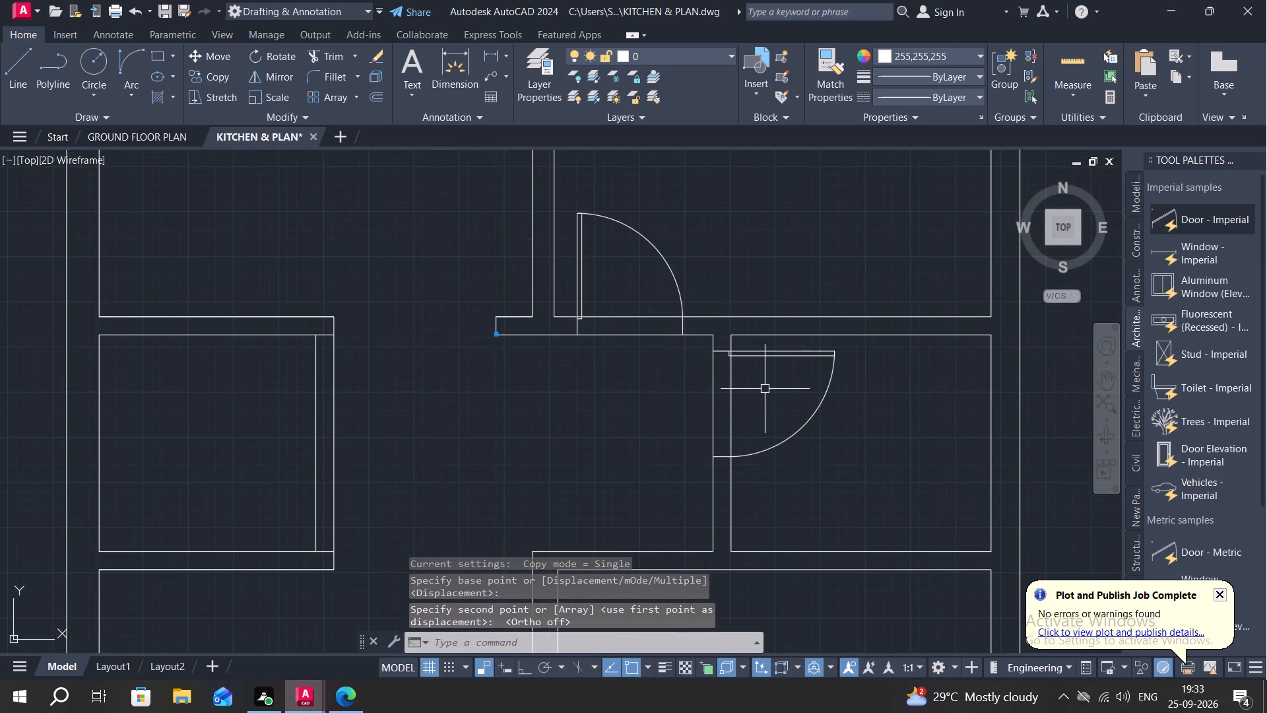
type("SC")
key("space")
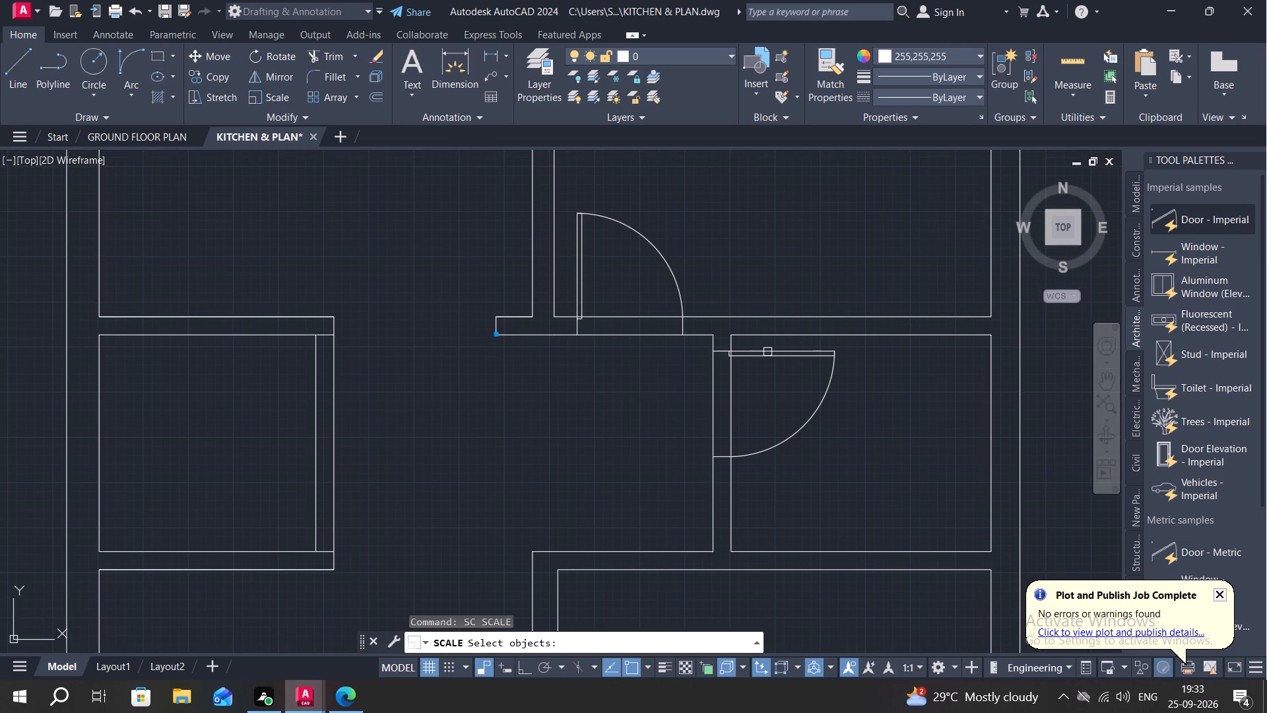
left_click(767, 352)
right_click(742, 394)
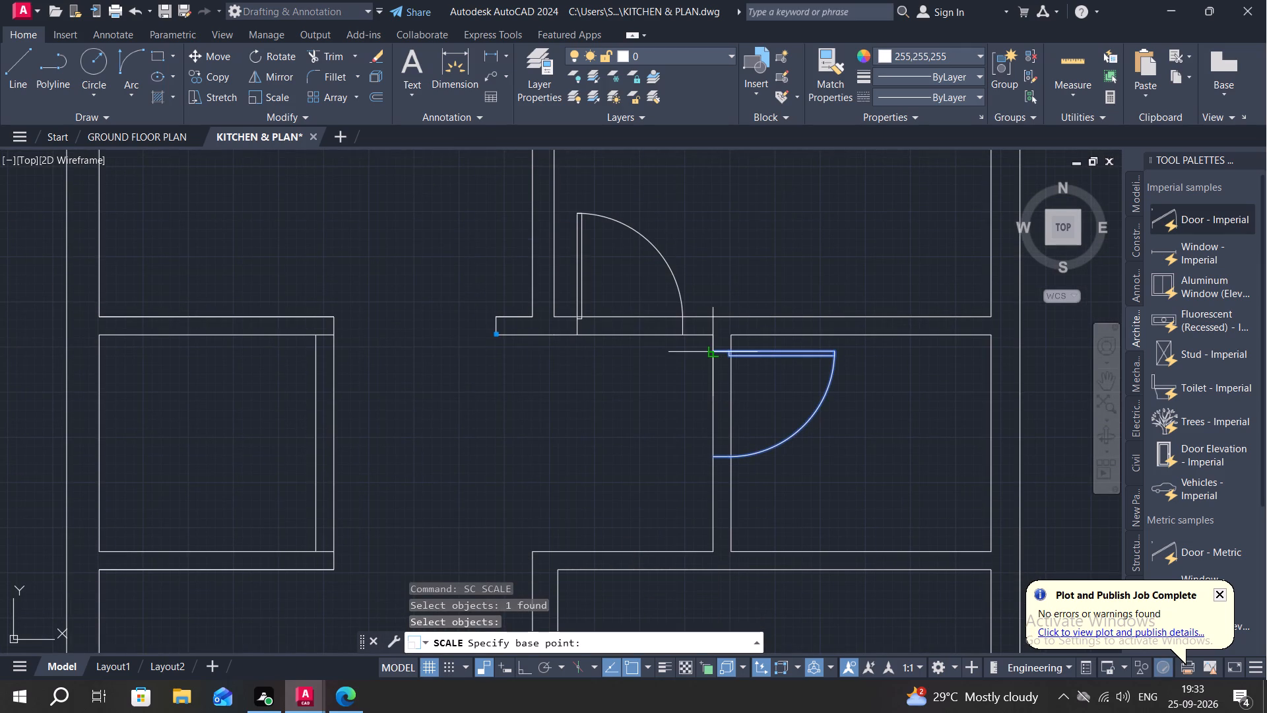
left_click(713, 353)
left_click(735, 390)
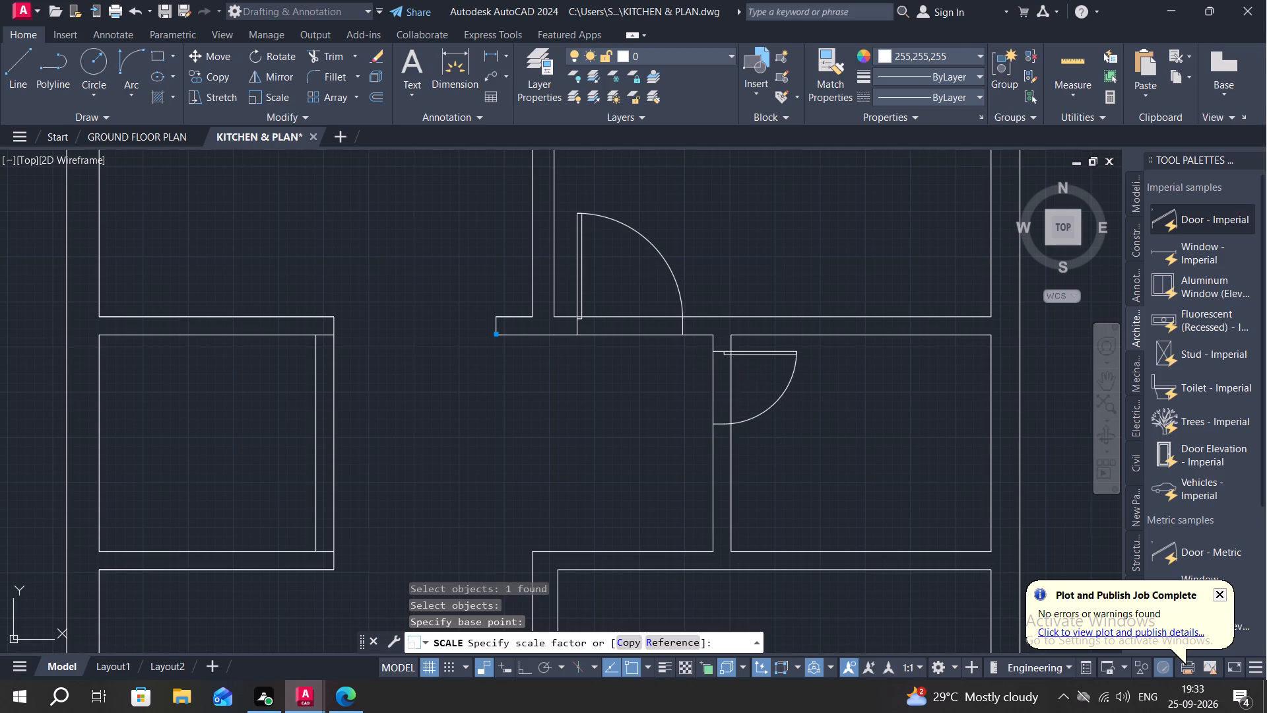
Rotate the loose door outside the right wall another 270° about its hinge-side endpoint.
scroll(783, 429, "down", 1)
middle_click_drag(746, 441, 674, 412)
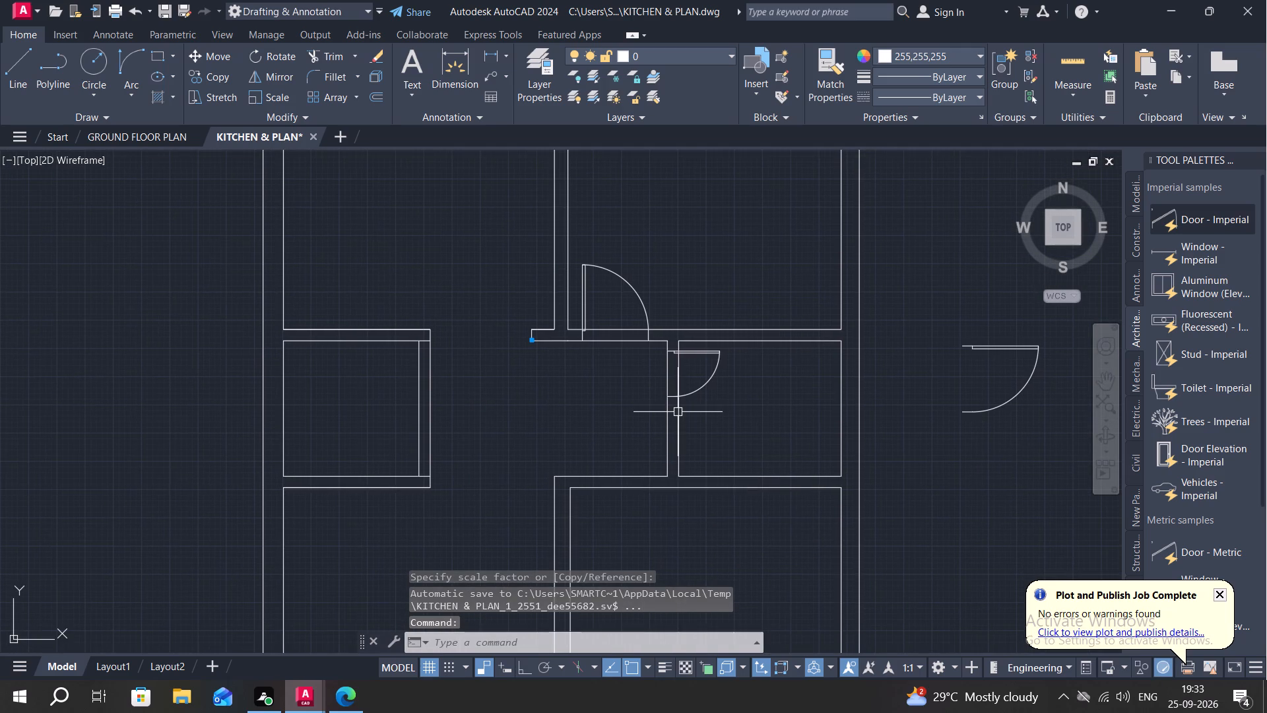
type("RO")
key("space")
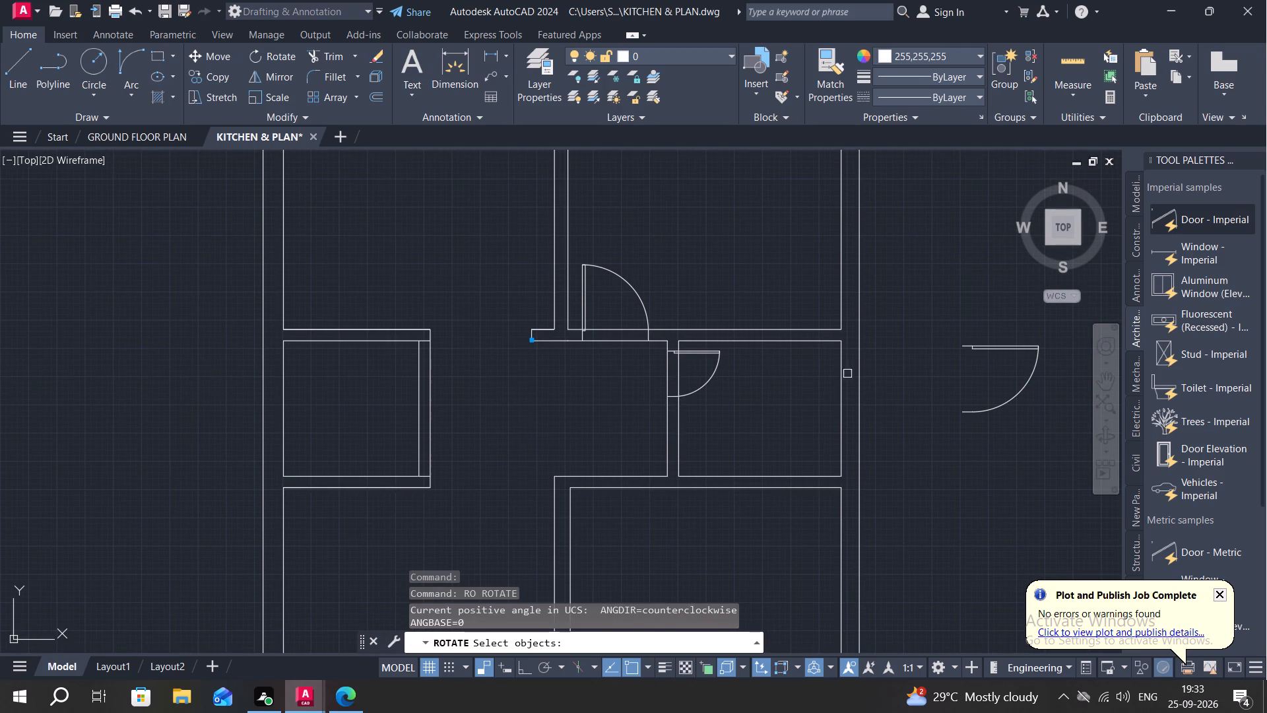
left_click(998, 345)
right_click(998, 345)
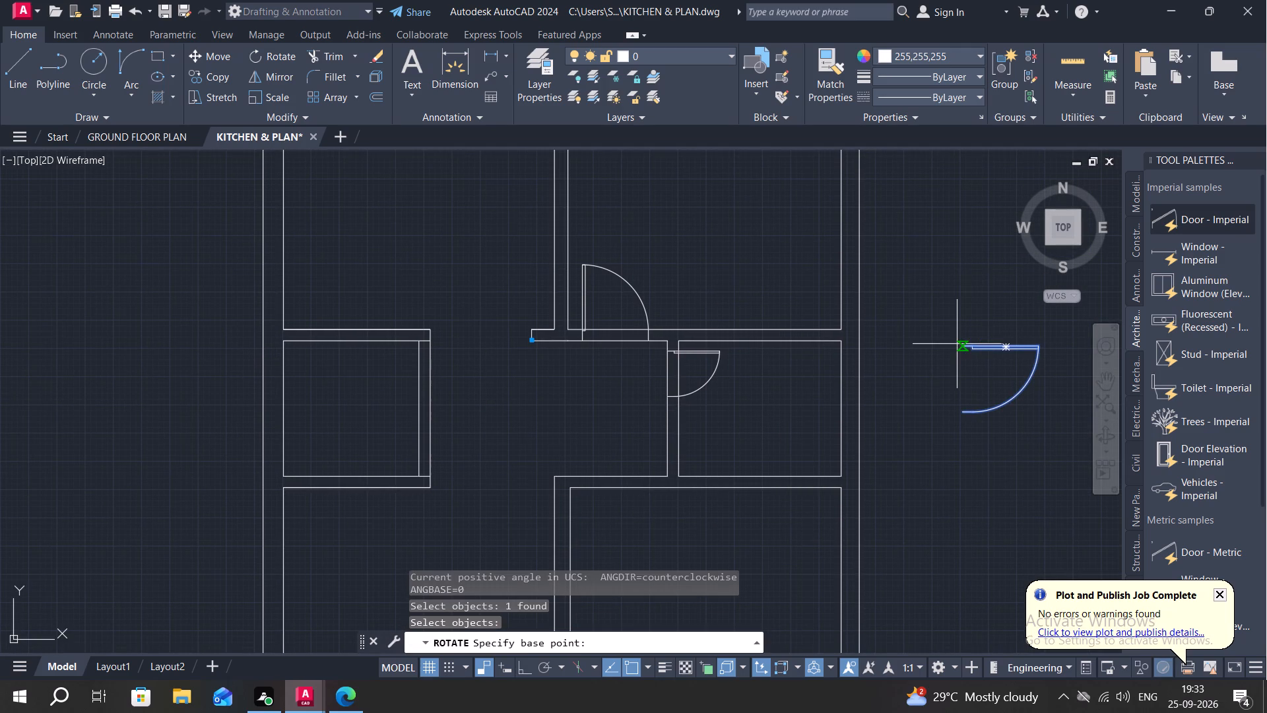
left_click(959, 345)
key("F8")
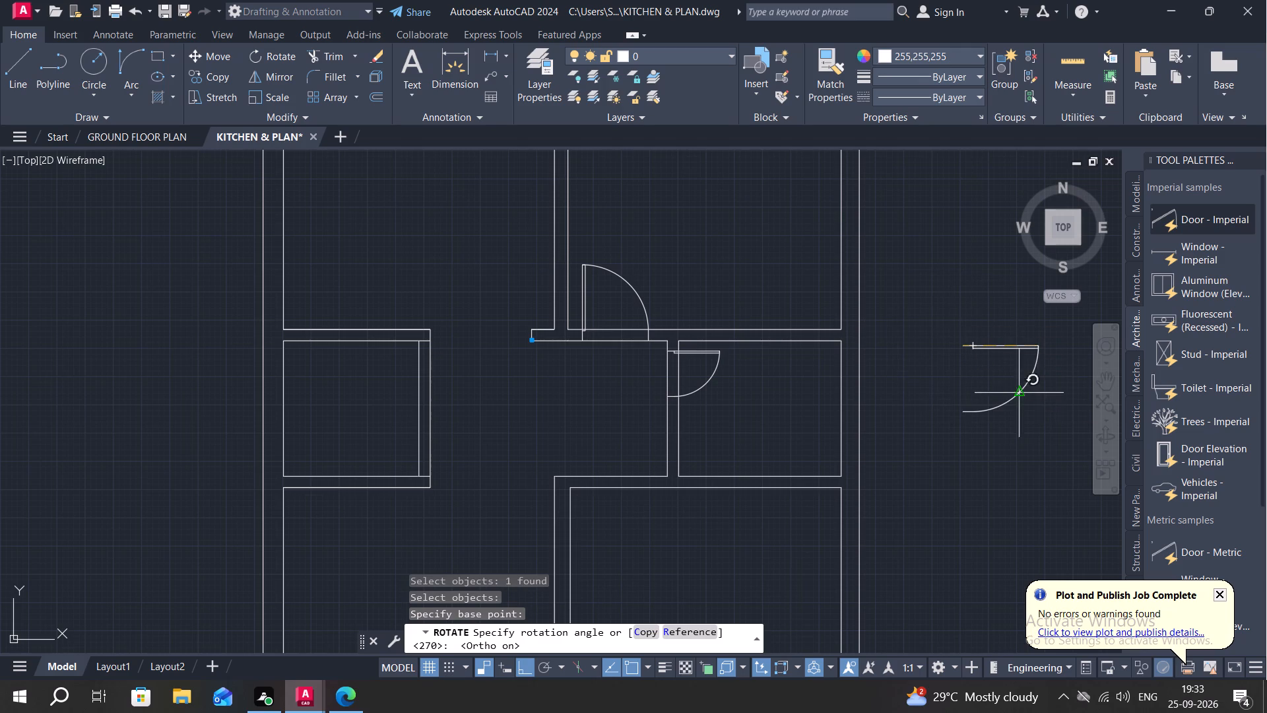
left_click(904, 466)
Mirror the loose door about a vertical line through its hinge-side endpoint, keeping the original.
type("MI")
key("space")
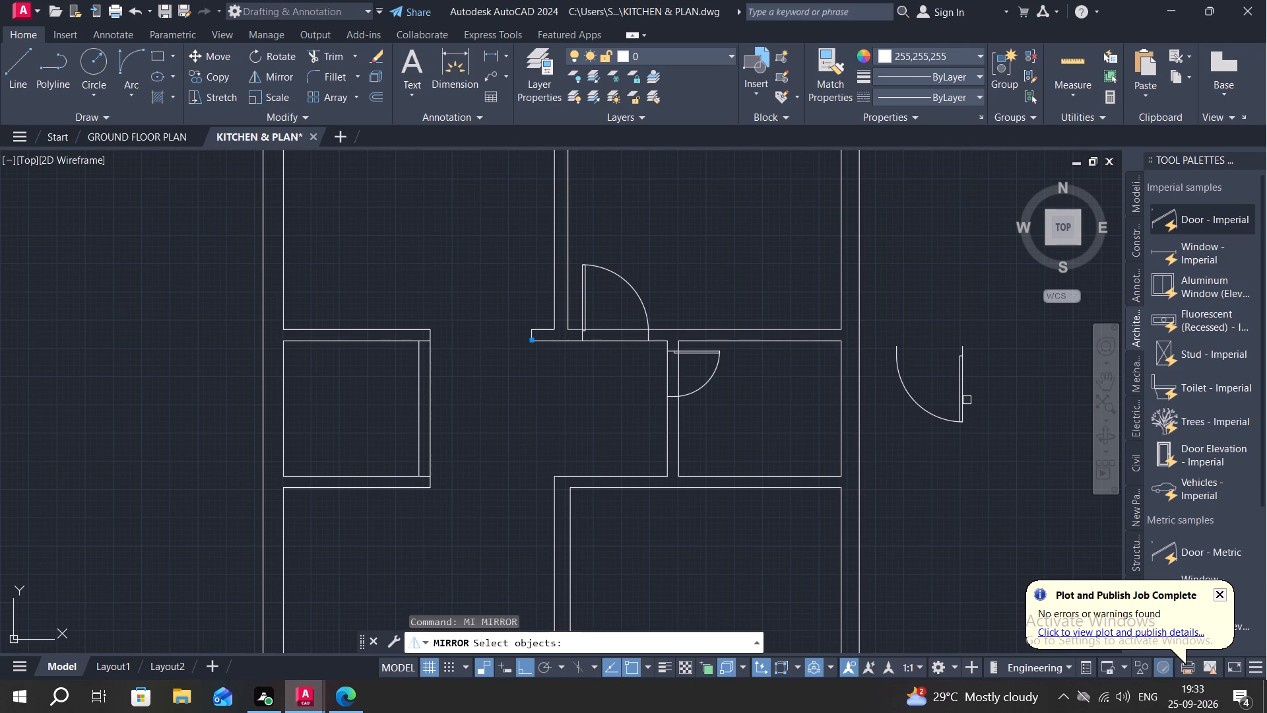
left_click(965, 400)
right_click(962, 398)
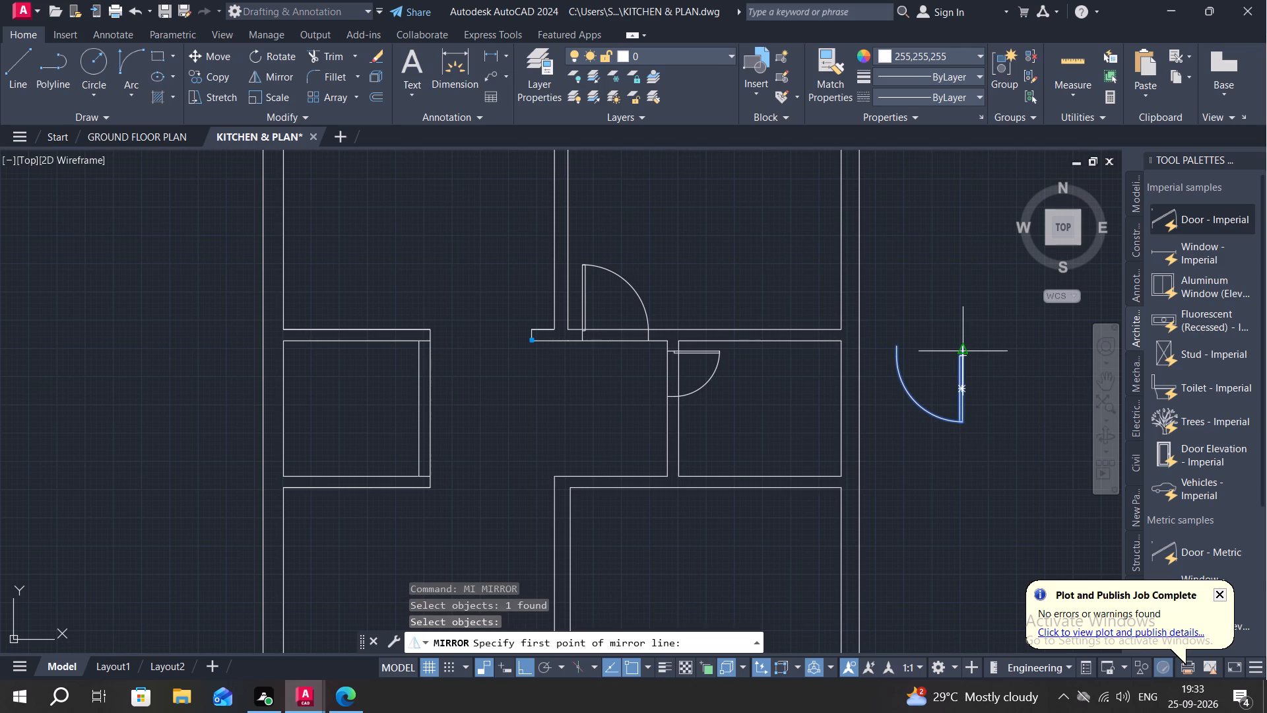
left_click(964, 347)
left_click(986, 489)
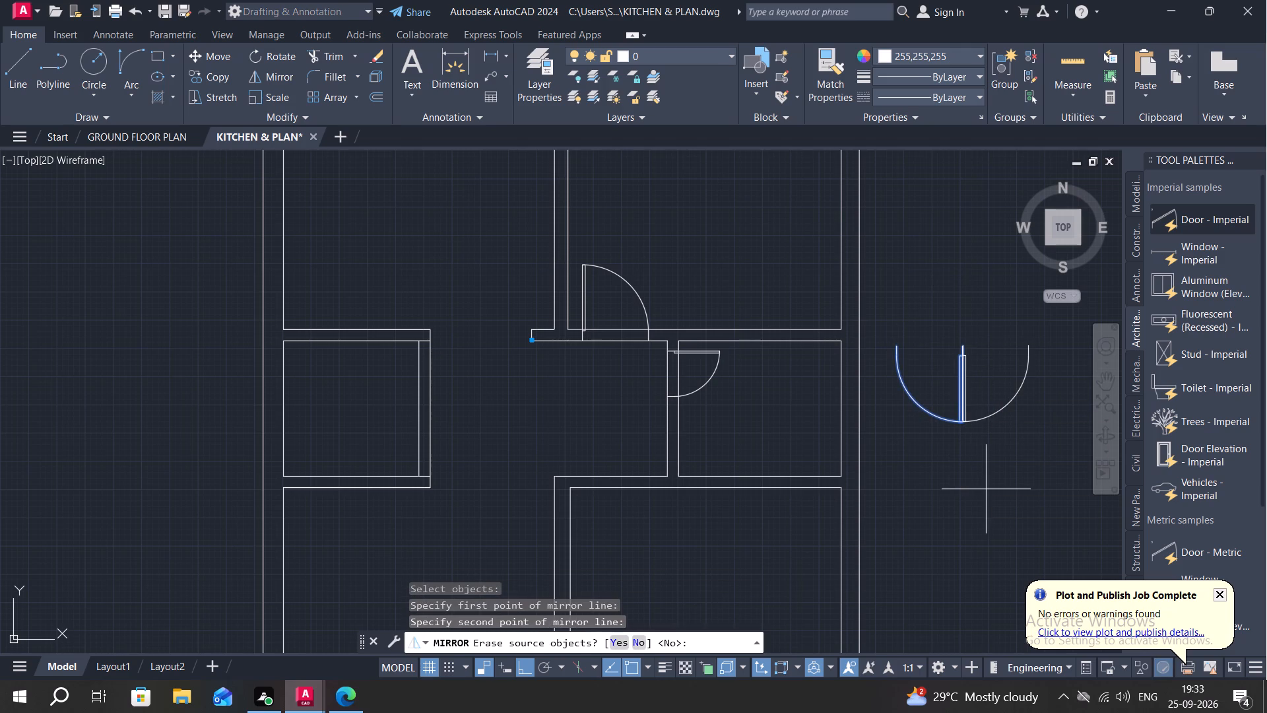
key("space")
Copy the right half of the loose mirrored door pair by its hinge-side endpoint onto the lower right-hand room's upper wall, near its left corner.
key("c")
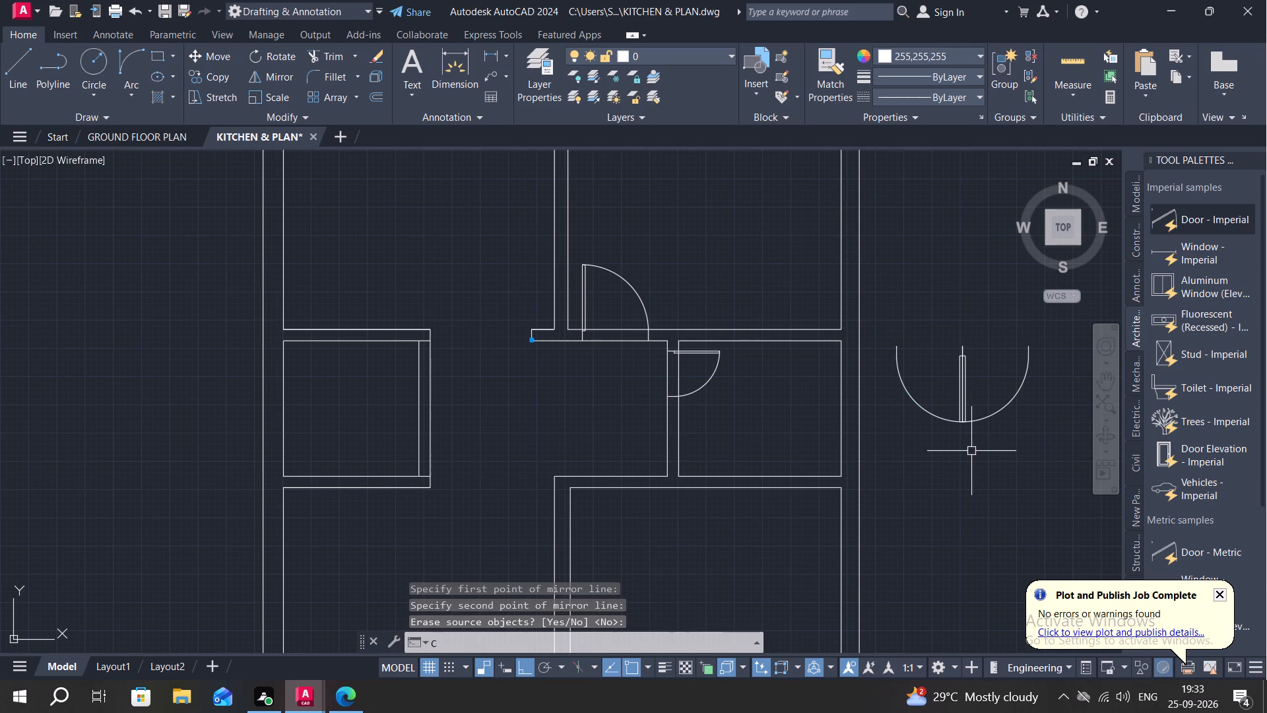
key("o")
key("space")
left_click(975, 419)
right_click(975, 419)
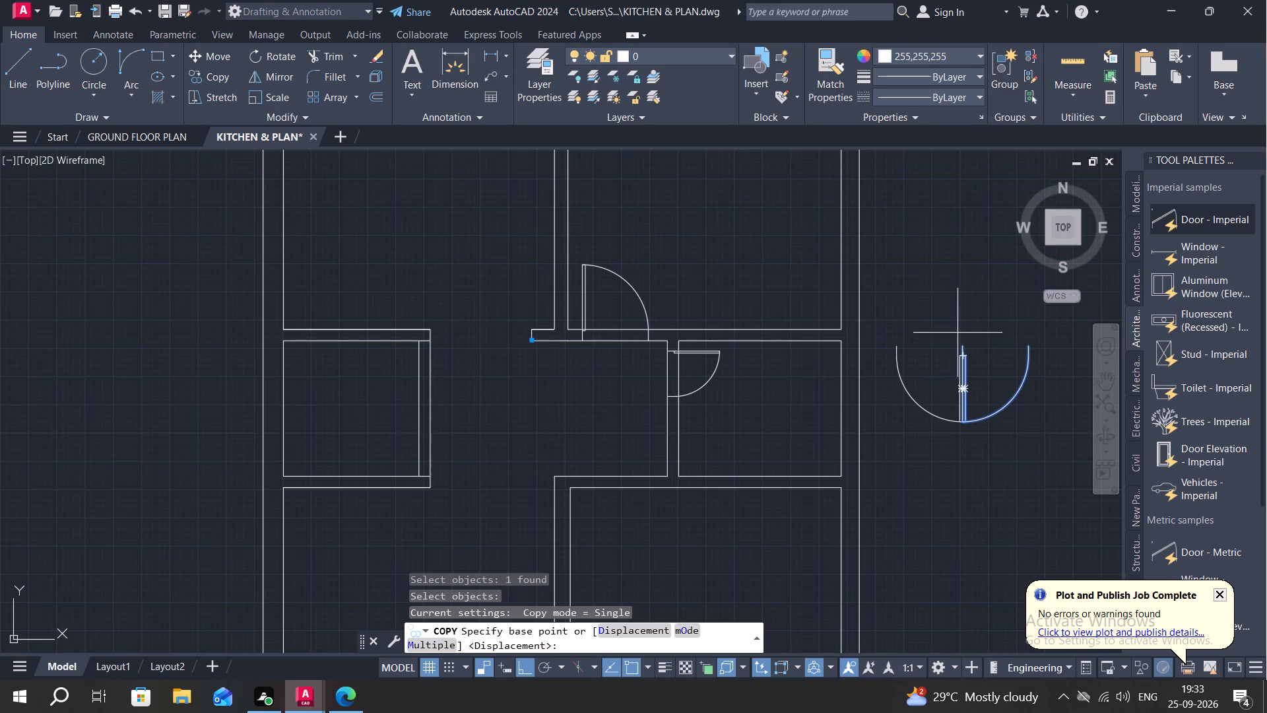
left_click(963, 345)
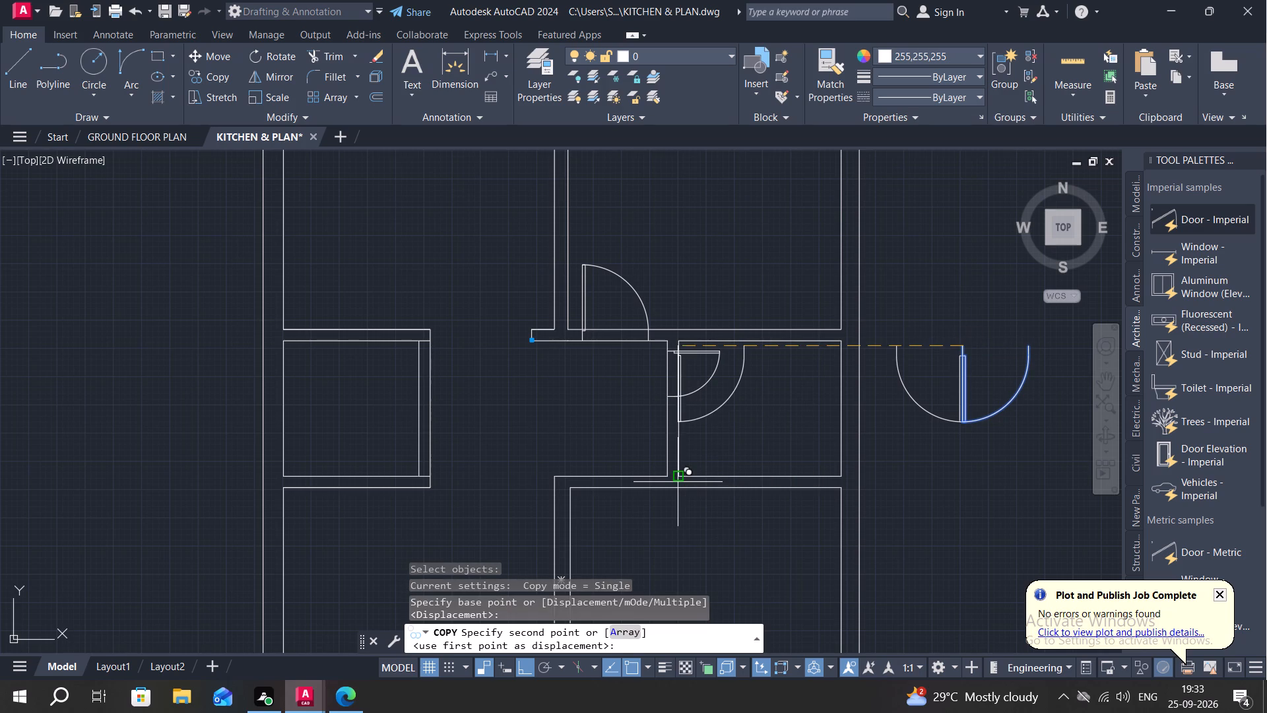
key("F8")
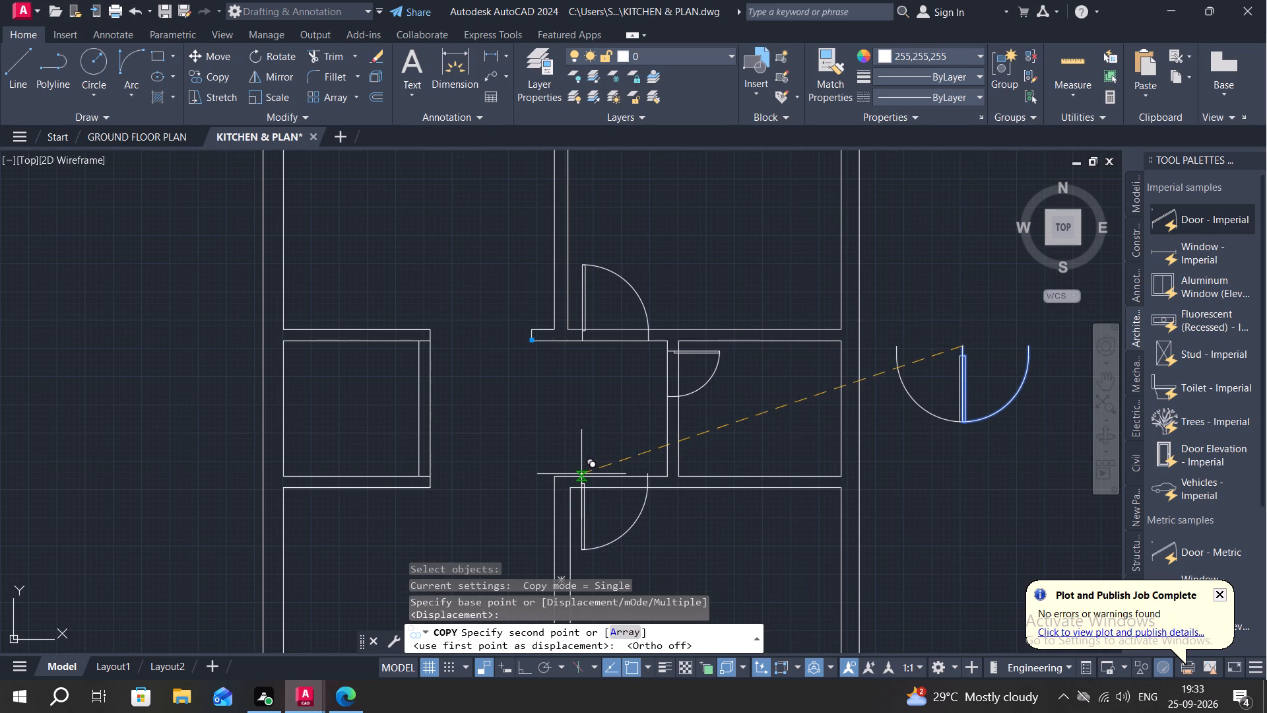
scroll(579, 474, "up", 2)
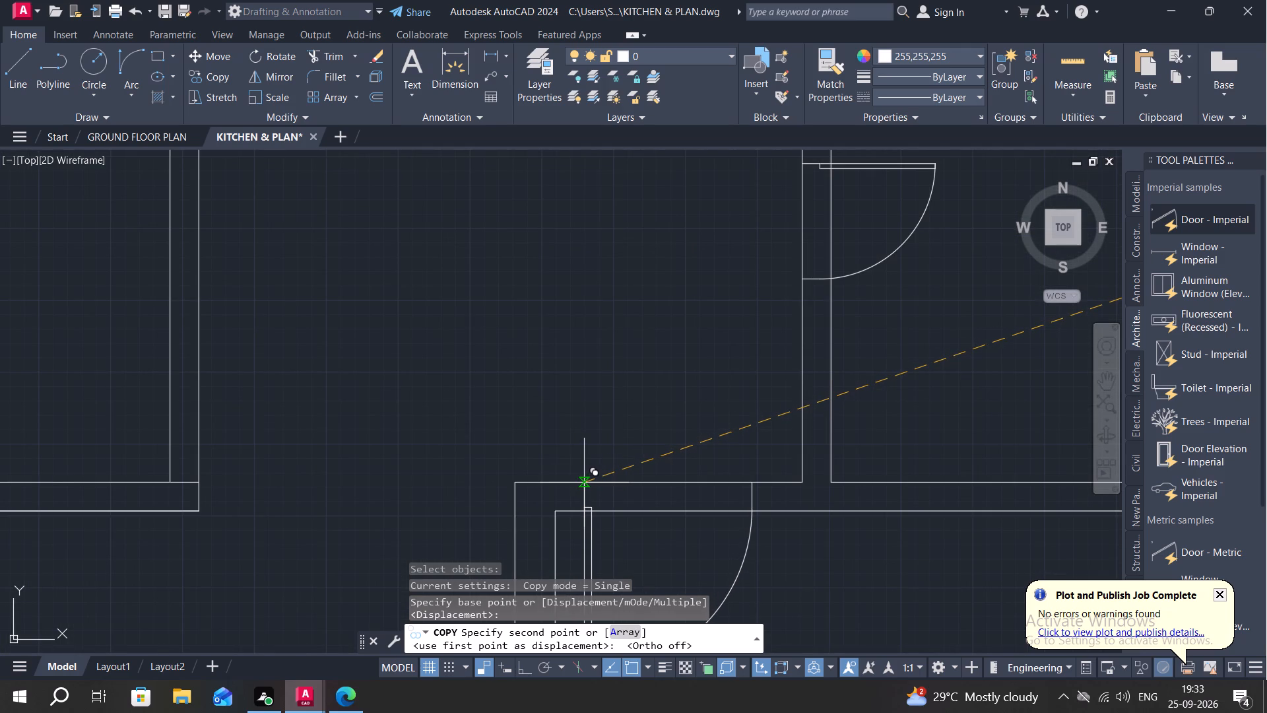
left_click(584, 483)
scroll(614, 461, "down", 1)
scroll(618, 459, "up", 1)
scroll(632, 457, "down", 2)
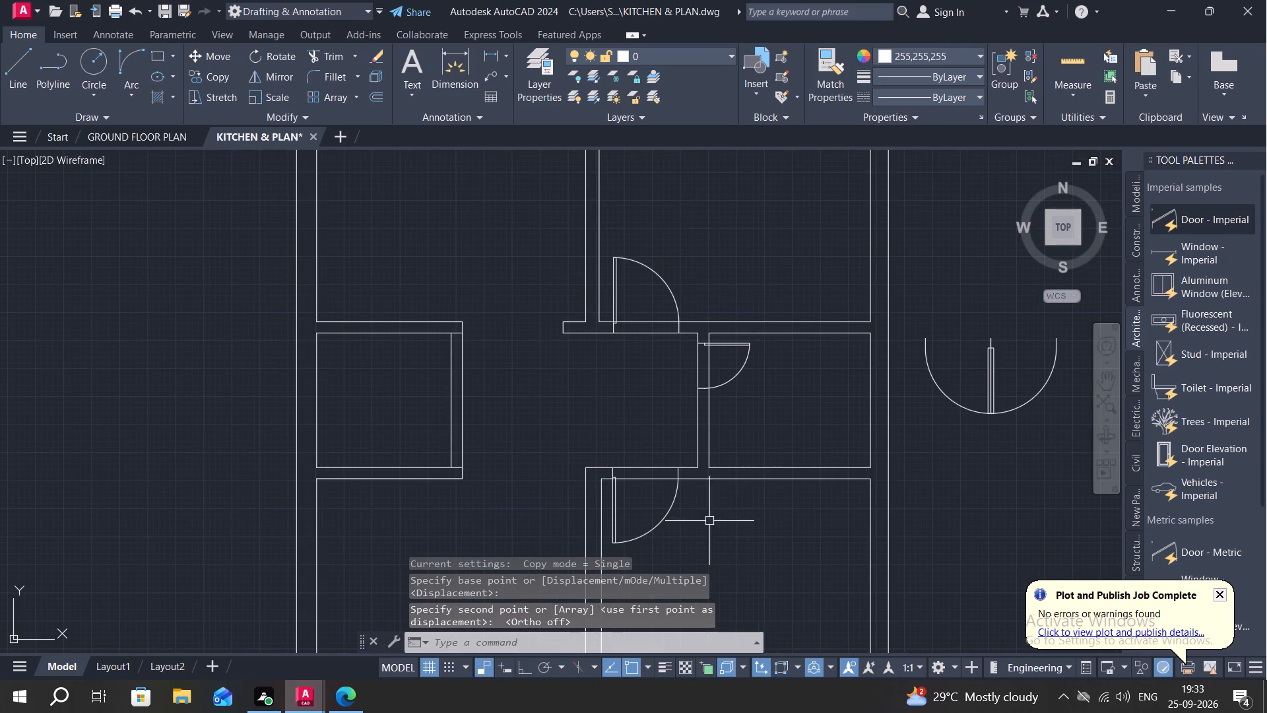
Trim the inner wall line across the door opening at the top of the lower right-hand room.
key("t")
key("r")
key("space")
scroll(615, 484, "up", 5)
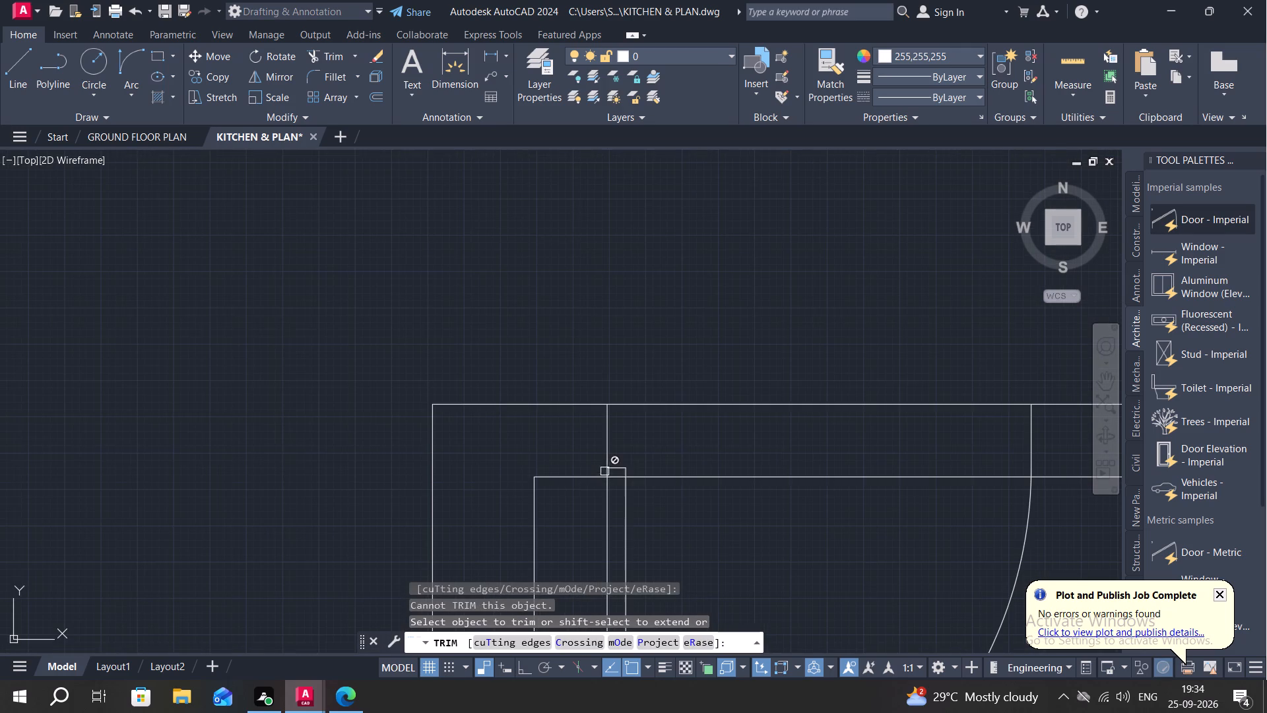
left_click(616, 479)
left_click(675, 474)
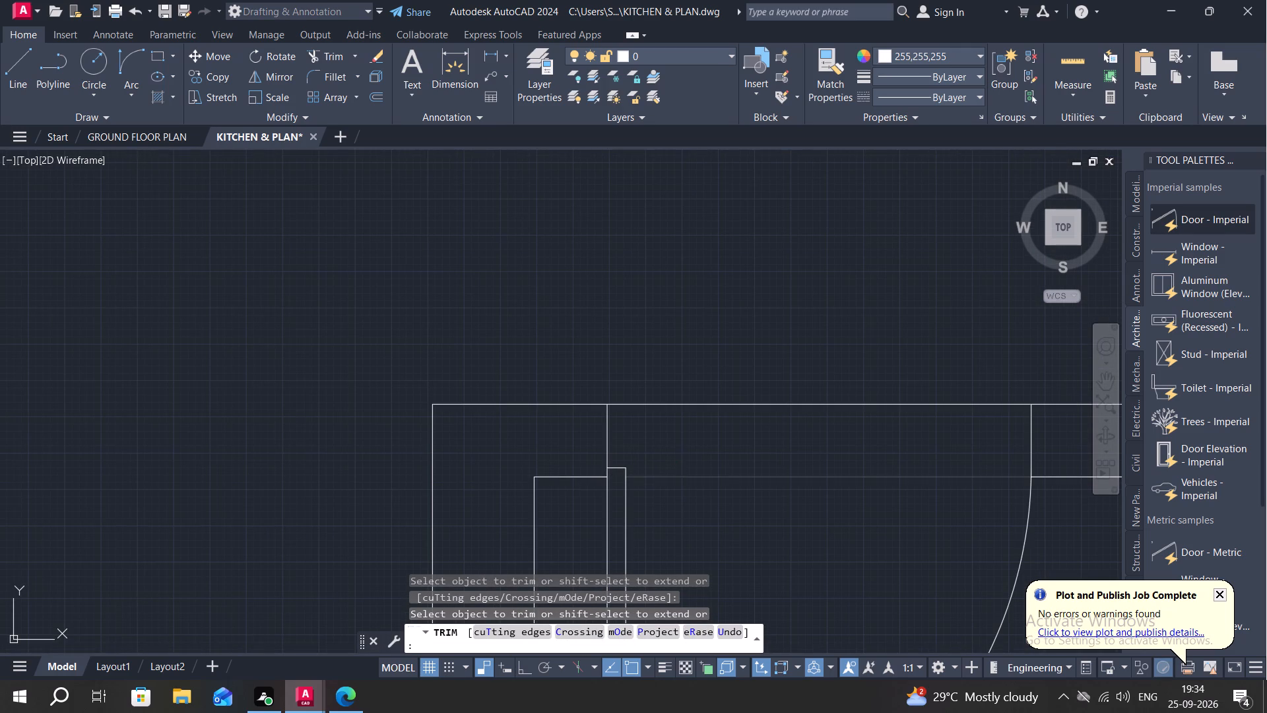
Trim the inner wall line across the door opening at the bottom of the upper right-hand room.
scroll(667, 475, "down", 5)
middle_click_drag(681, 421, 688, 460)
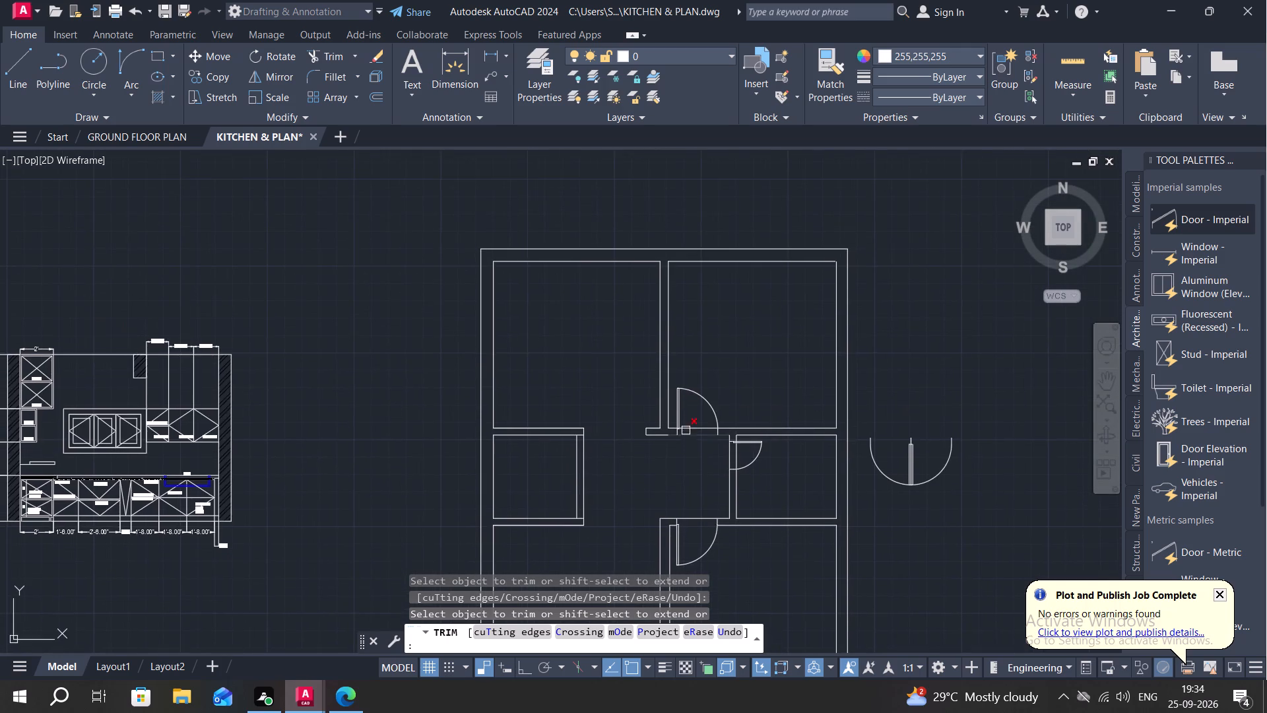
scroll(686, 423, "up", 6)
left_click(530, 535)
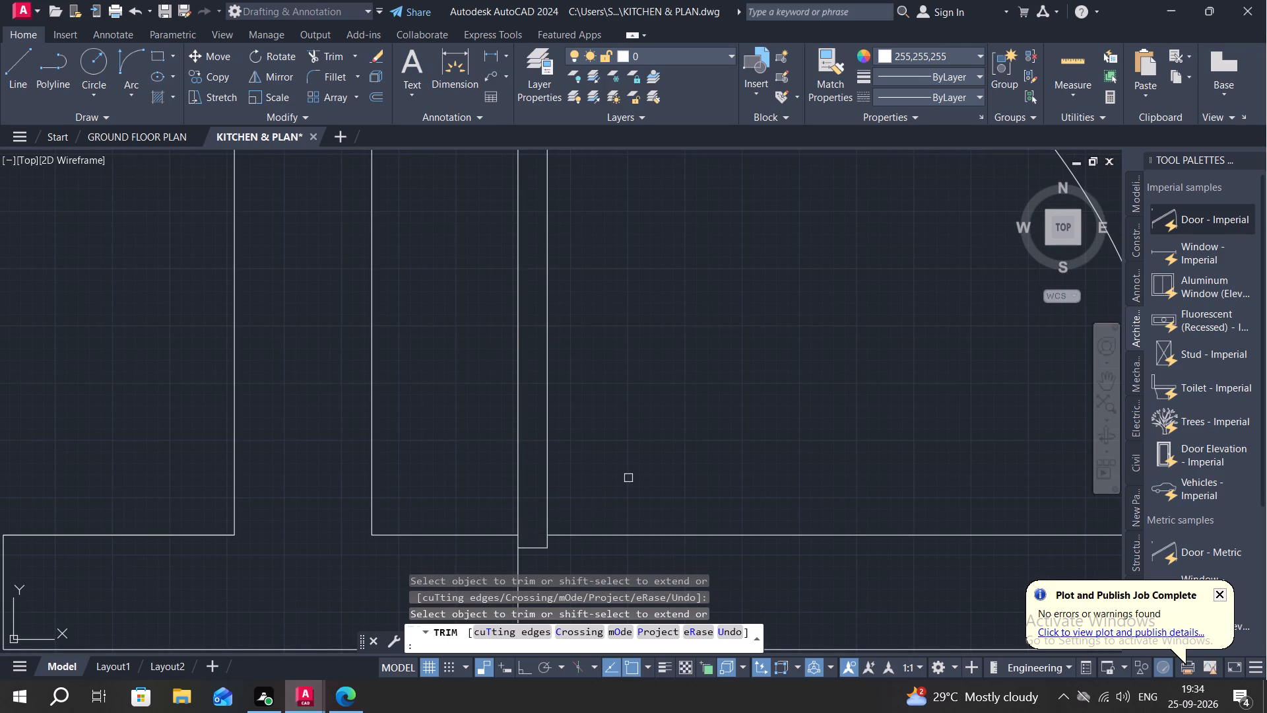
scroll(641, 476, "down", 2)
left_click(759, 499)
key("Escape")
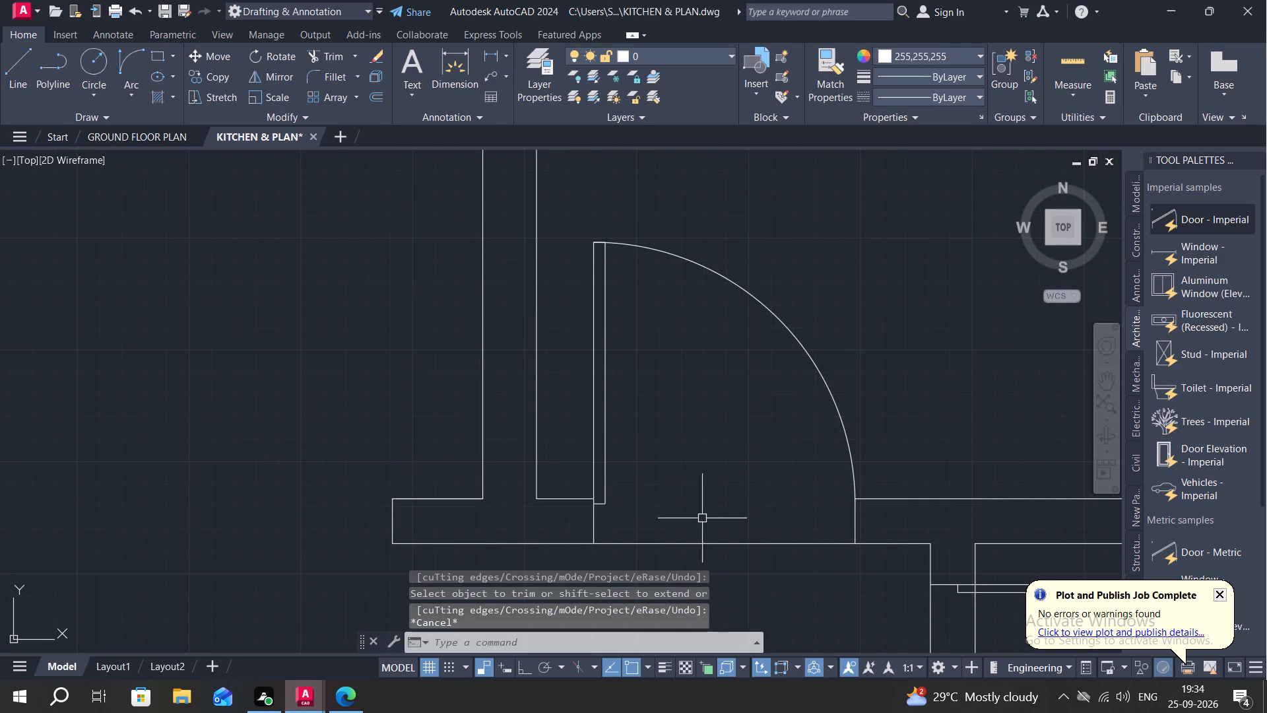
Trim the short wall-line pieces crossing the partition at the upper and lower right corners of the small left-hand room.
scroll(593, 483, "down", 6)
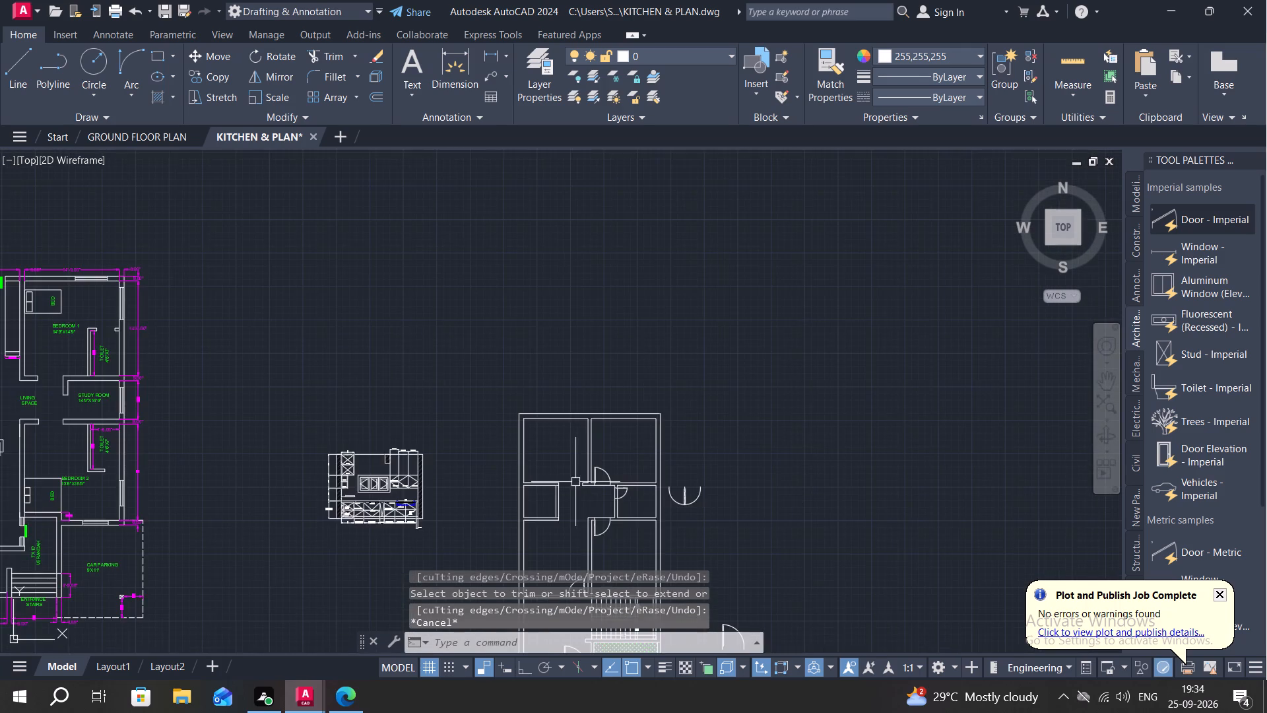
middle_click_drag(575, 480, 613, 321)
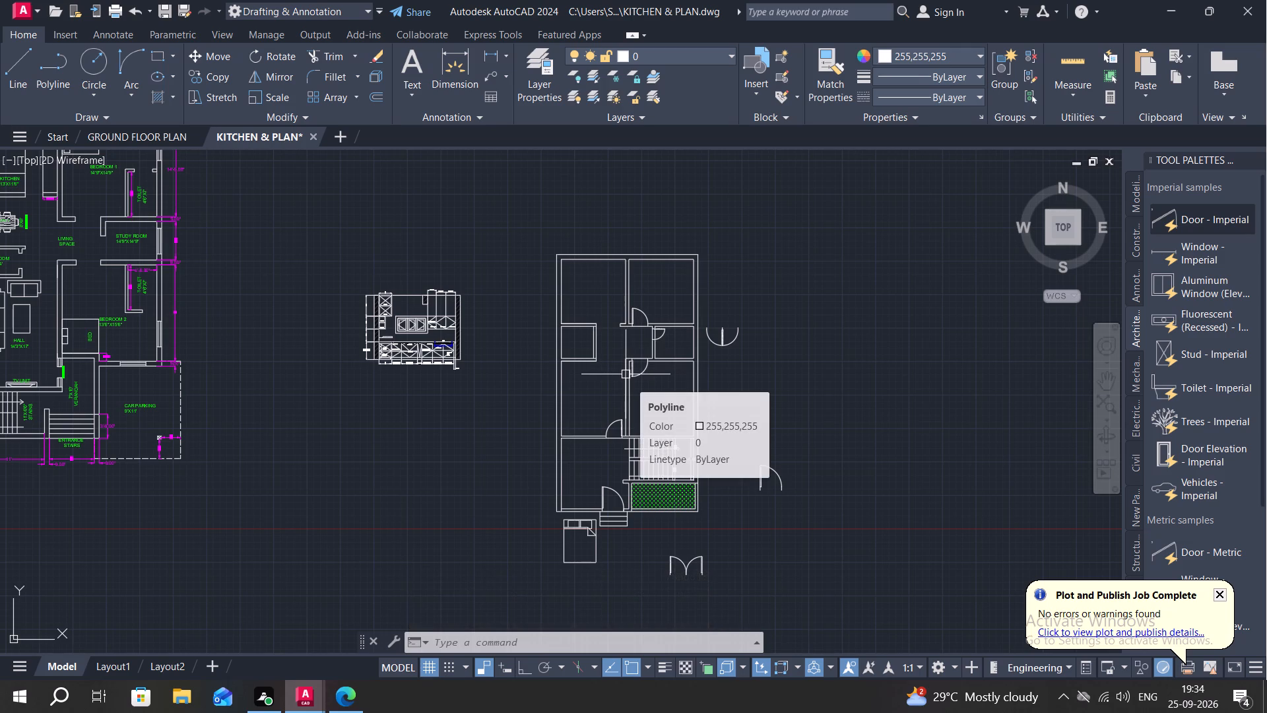
type("TR")
key("space")
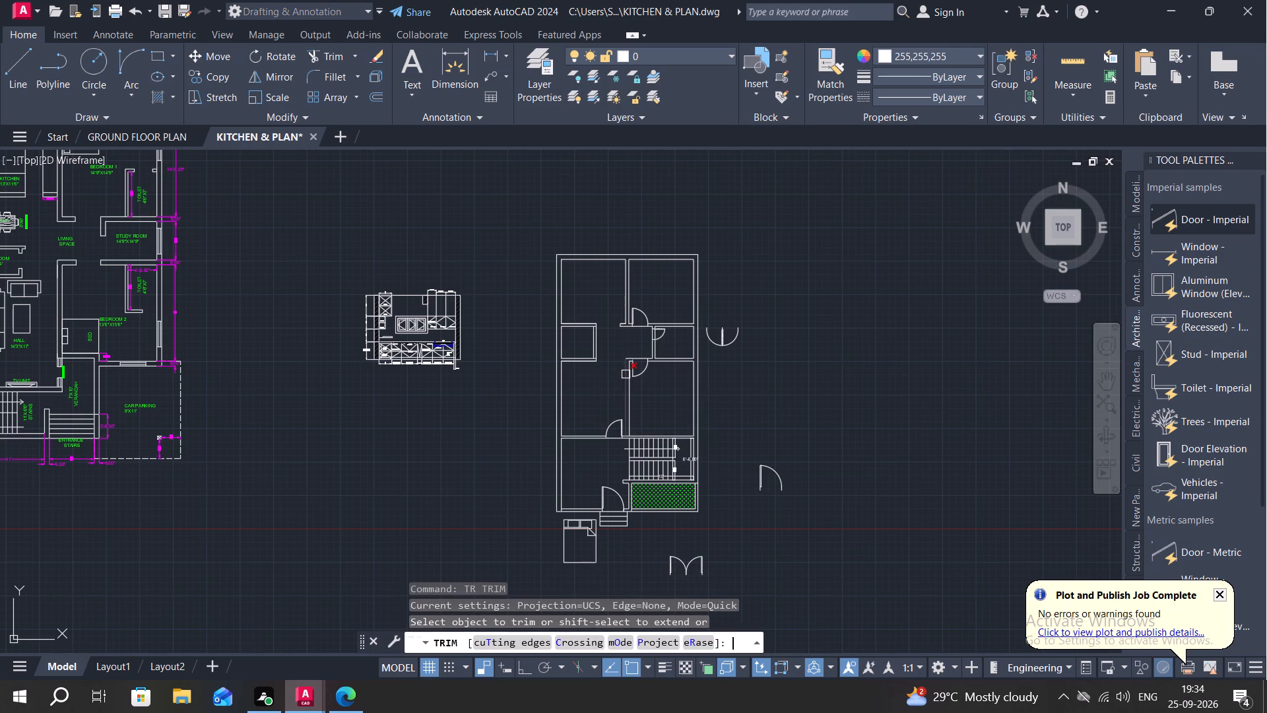
scroll(591, 315, "up", 5)
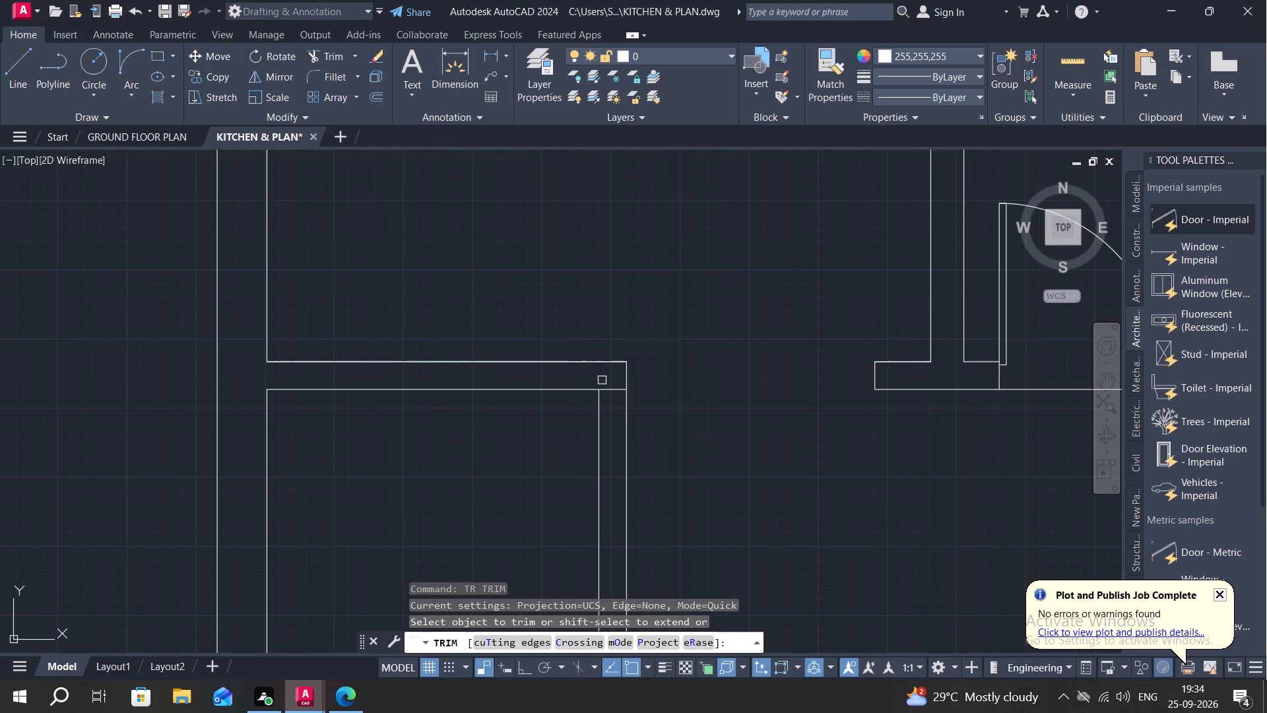
left_click(607, 388)
scroll(562, 304, "down", 1)
middle_click_drag(658, 373, 661, 338)
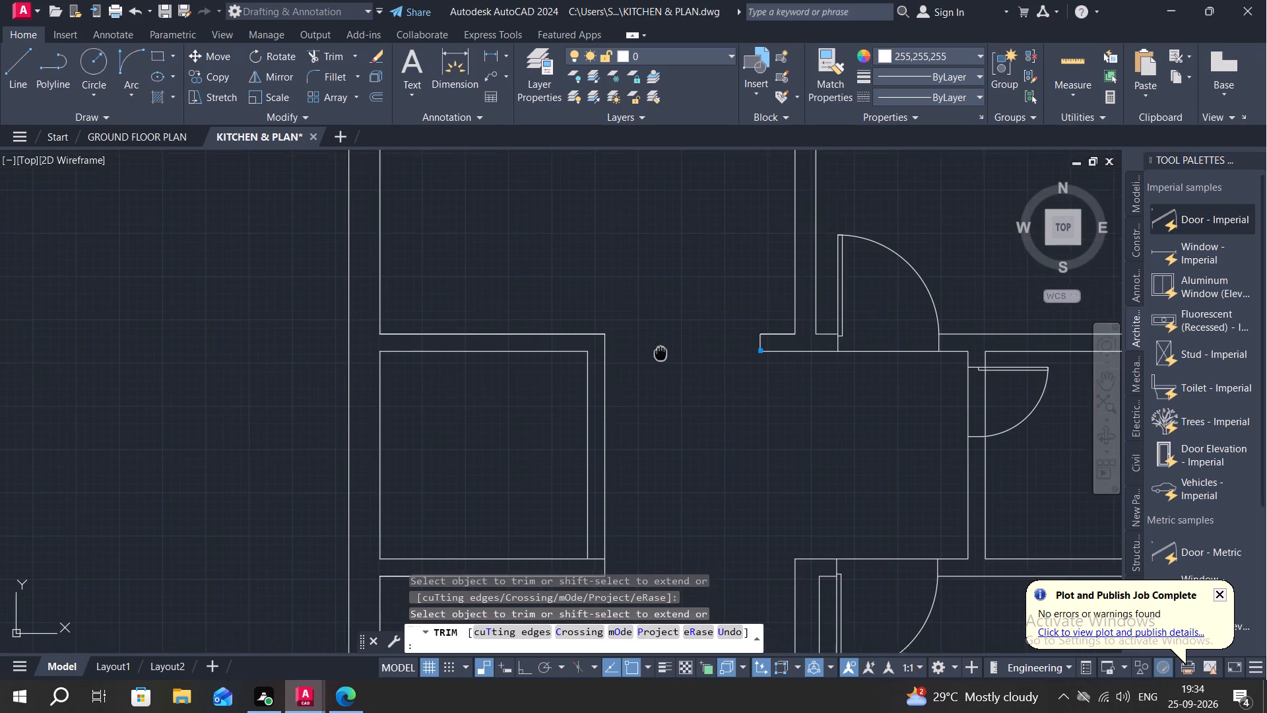
middle_click_drag(661, 338, 661, 302)
scroll(575, 498, "up", 2)
left_click(622, 491)
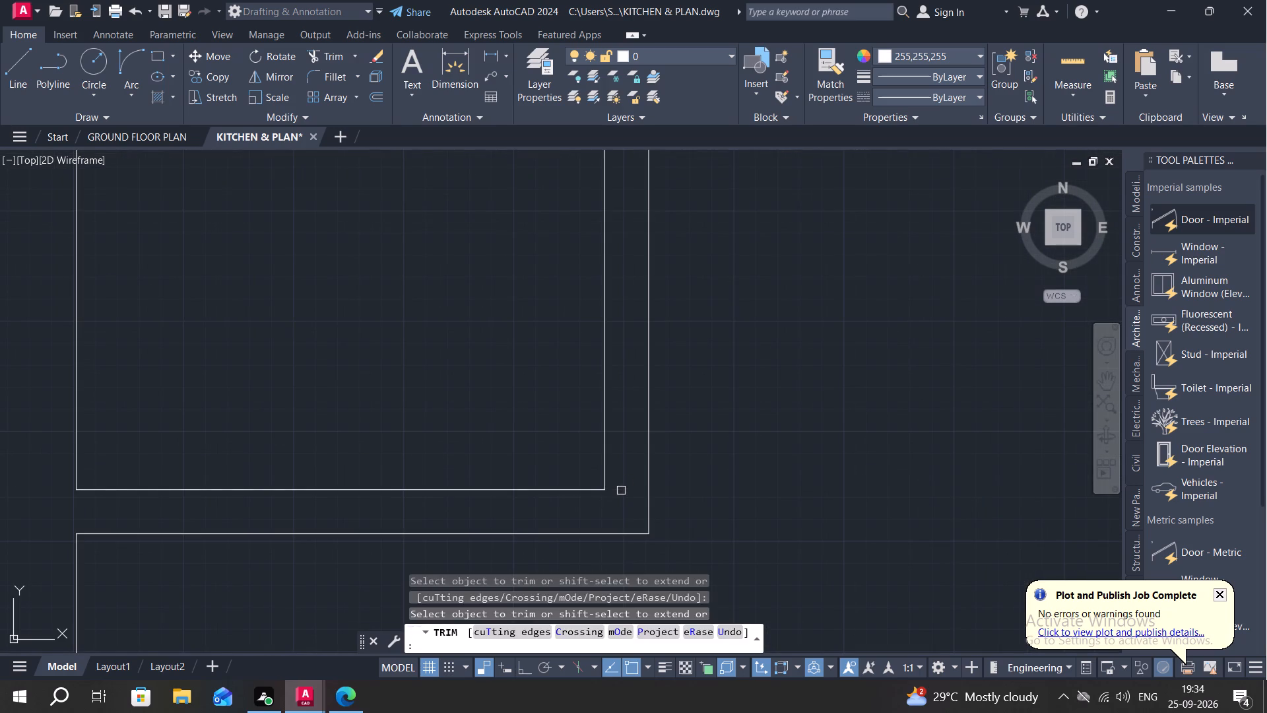
key("Escape")
Start the Mirror command with the small right-hand room and its door in view.
scroll(668, 444, "down", 2)
scroll(738, 407, "down", 2)
middle_click_drag(758, 384, 604, 441)
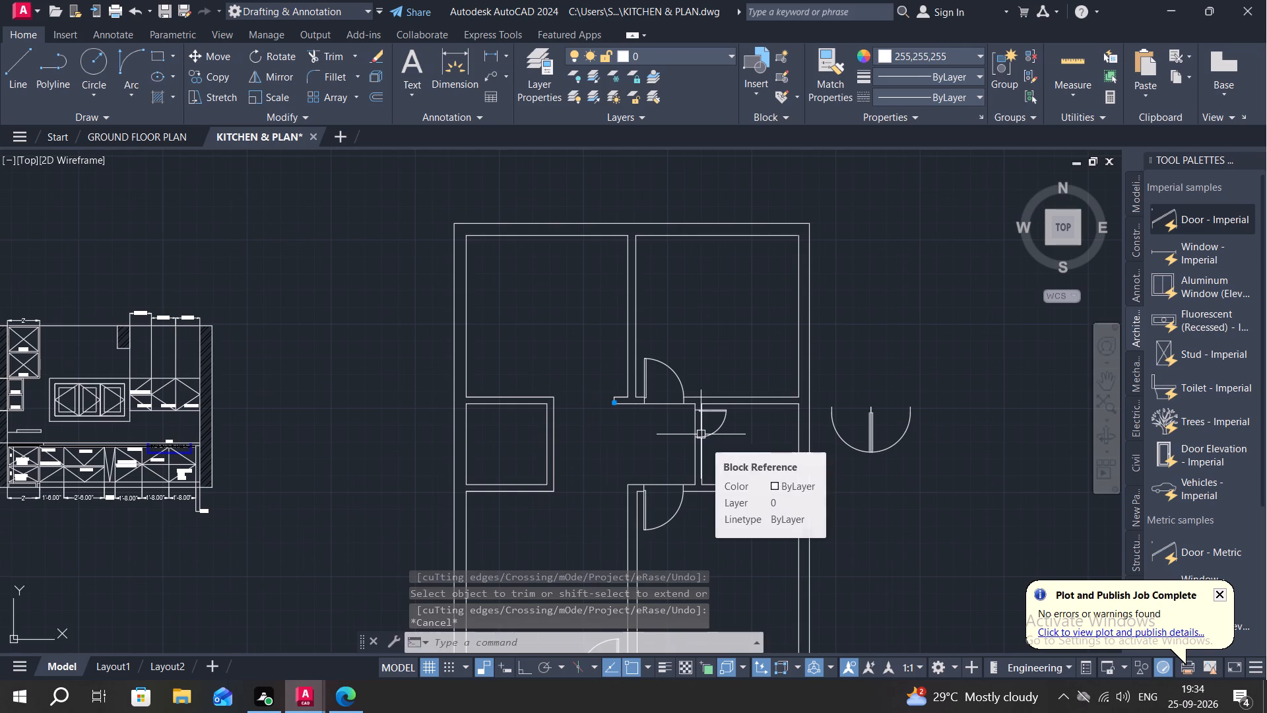
type("MI")
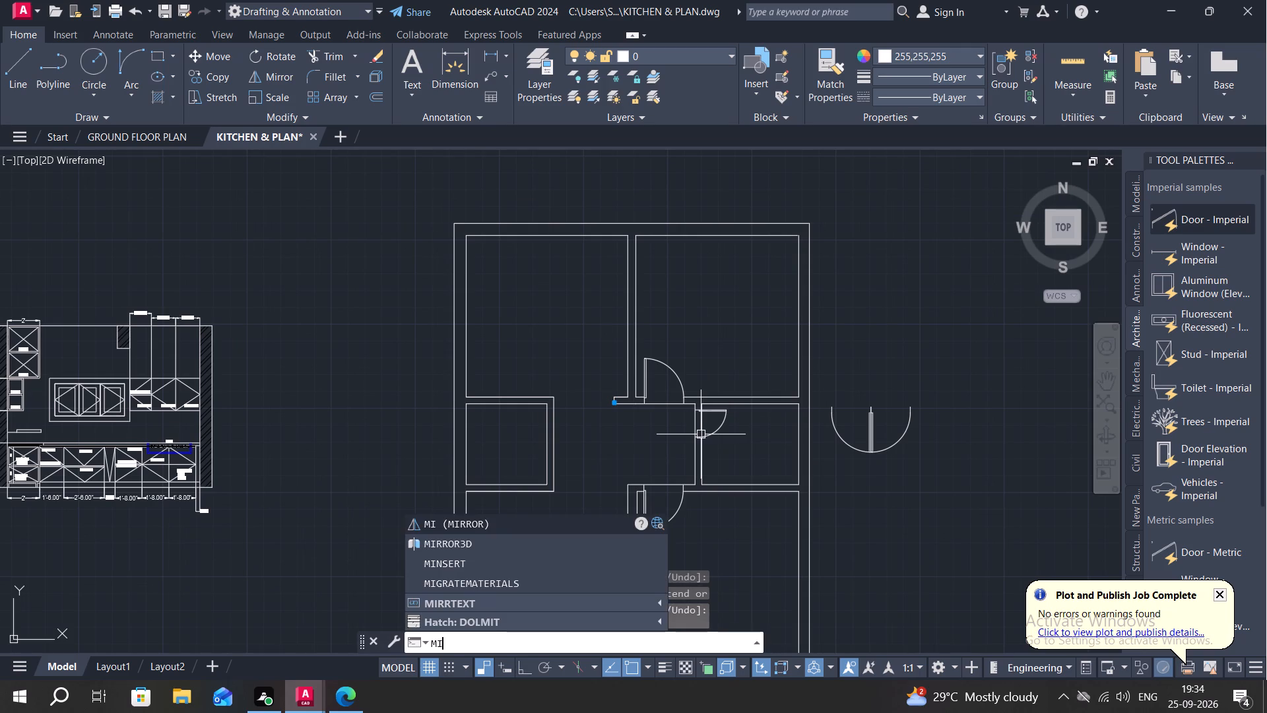
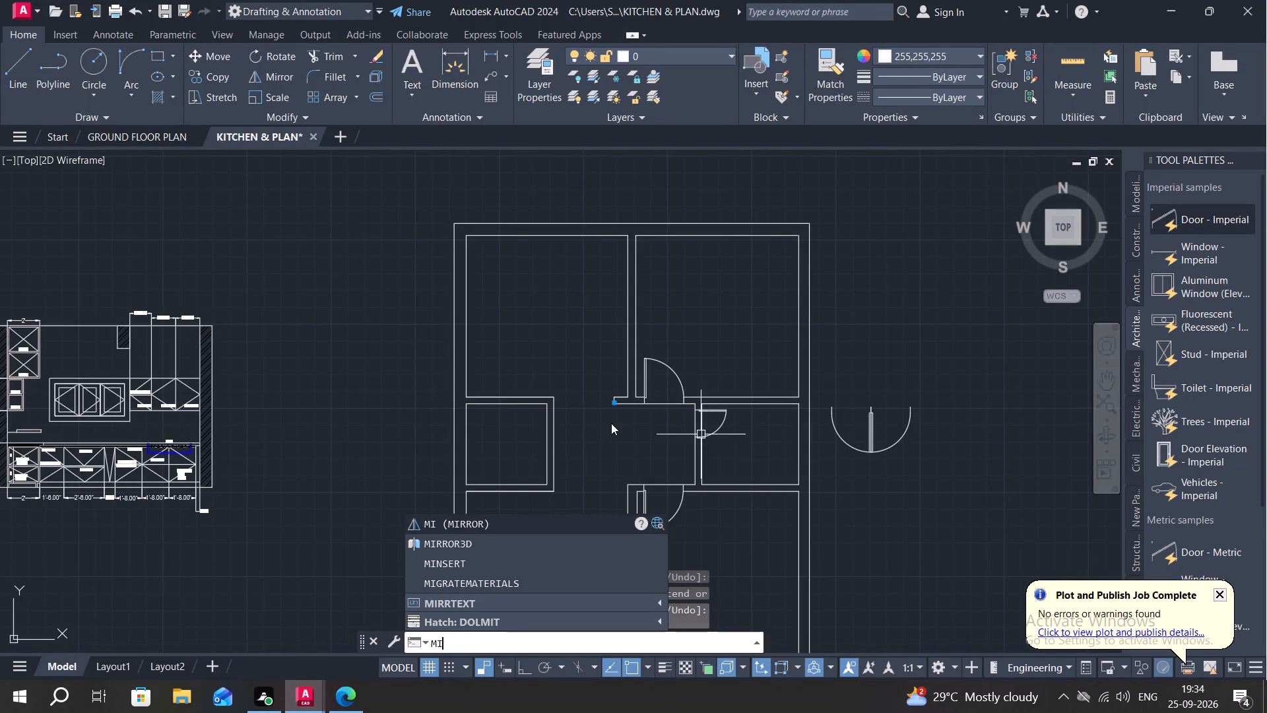
Mirror the small right-hand room's door about a vertical line through its hinge corner at the wall face, keeping the original.
type("MI")
key("space")
key("Escape")
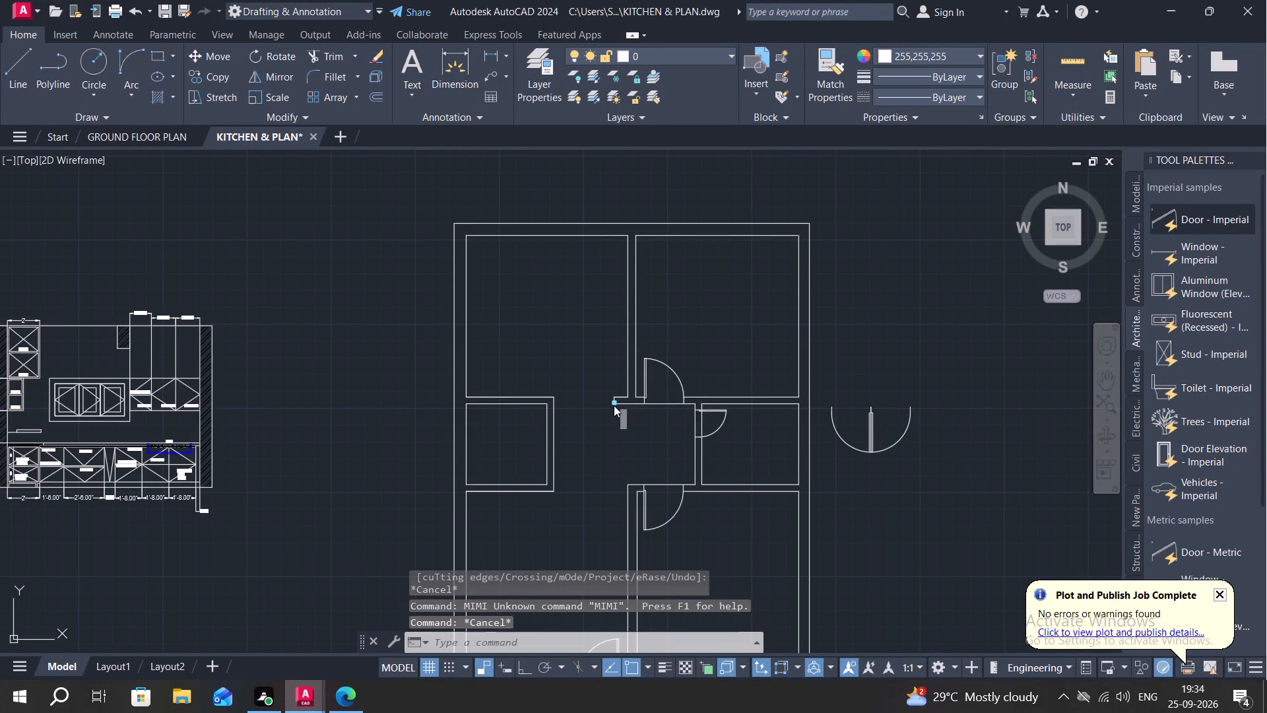
type("MI")
key("space")
scroll(729, 408, "up", 4)
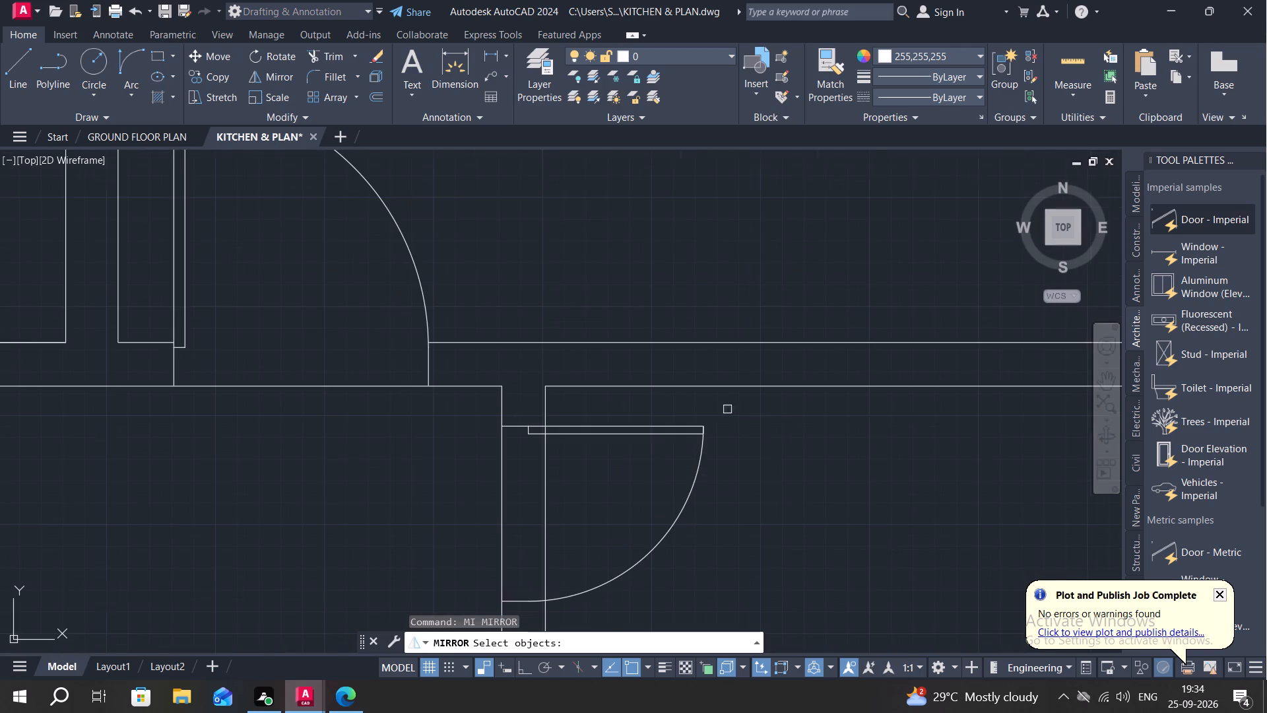
left_click(698, 426)
right_click(682, 412)
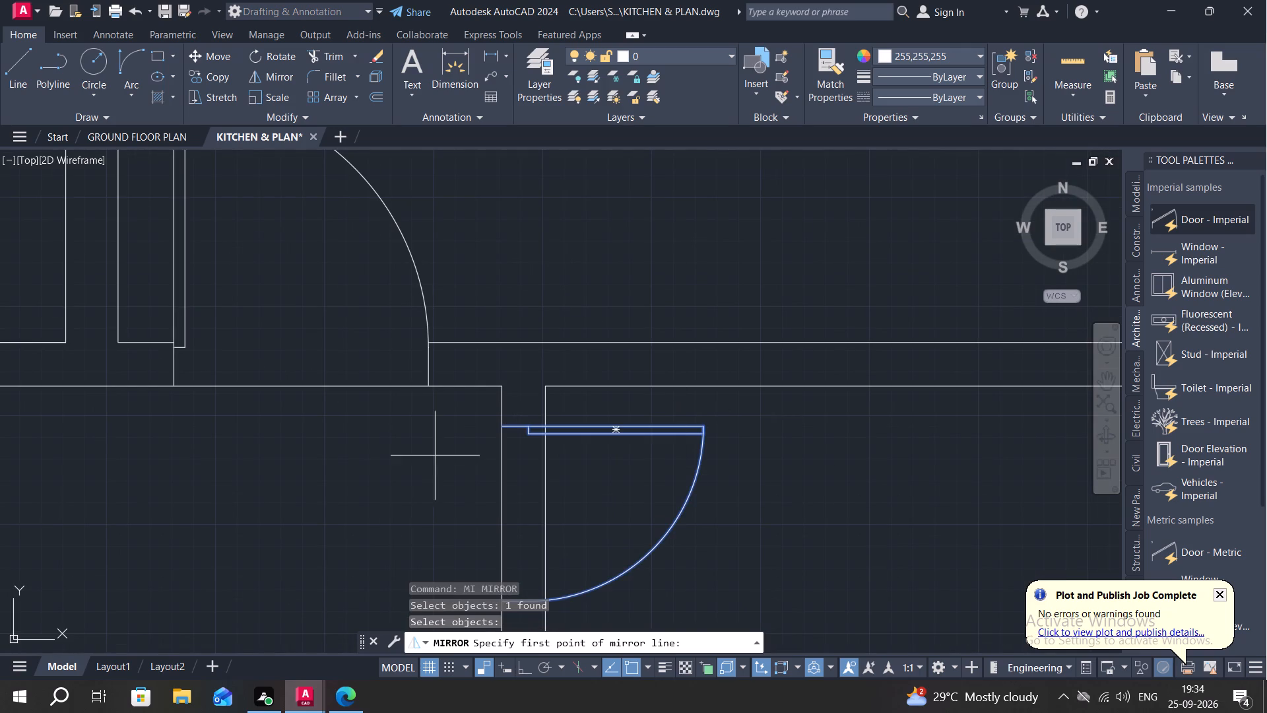
left_click(505, 423)
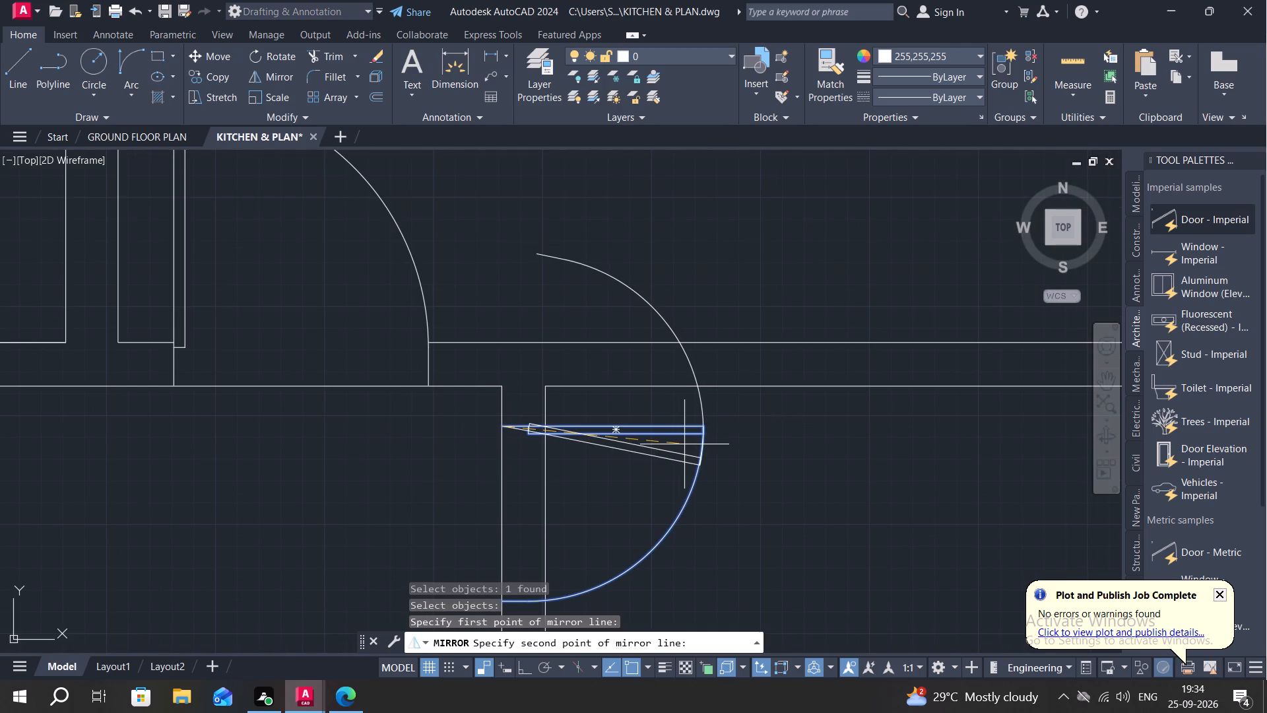
key("F8")
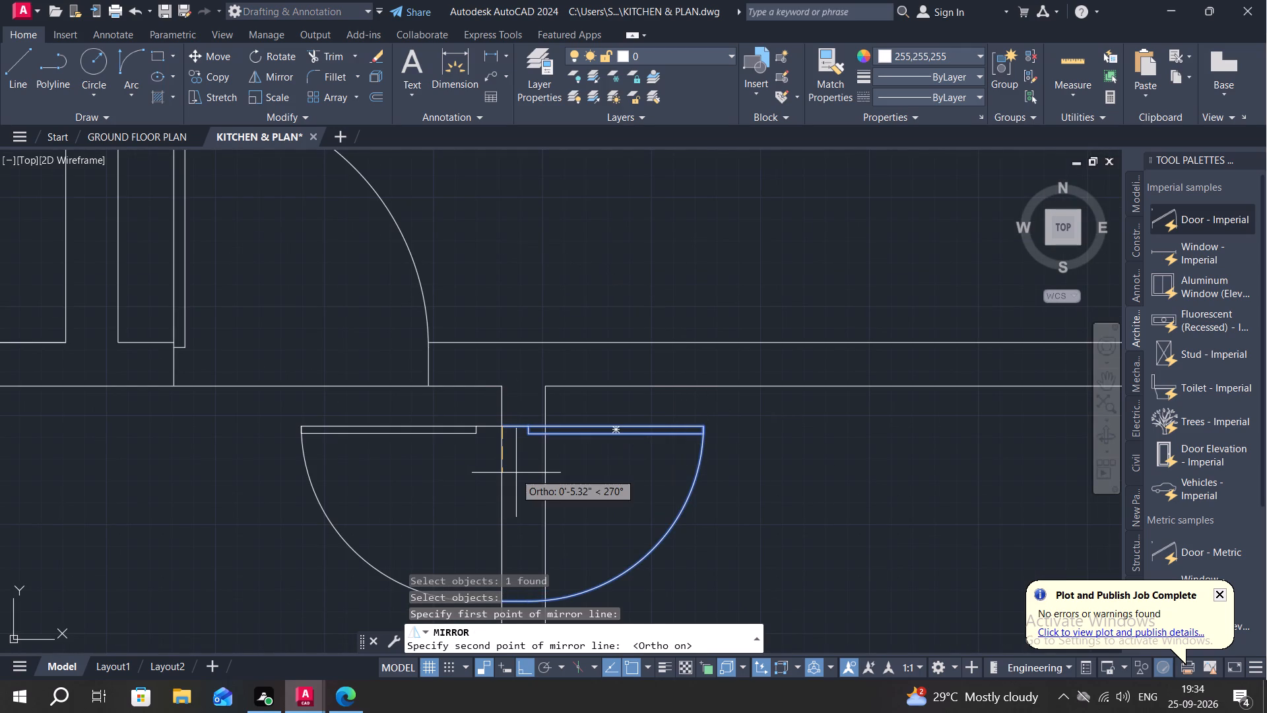
left_click(516, 473)
middle_click_drag(476, 477, 538, 327)
key("space")
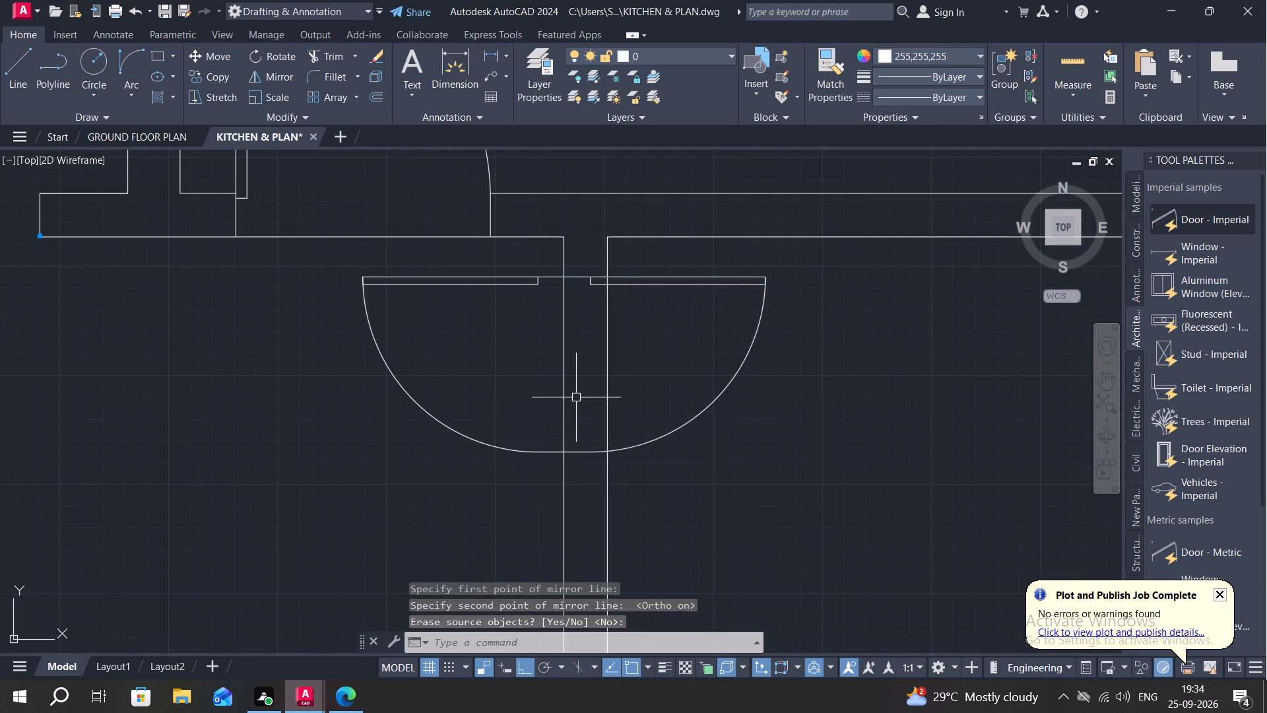
Move the mirrored door copy horizontally onto the right wall of the small left-hand room, flush with its outer face.
key("c")
key("Escape")
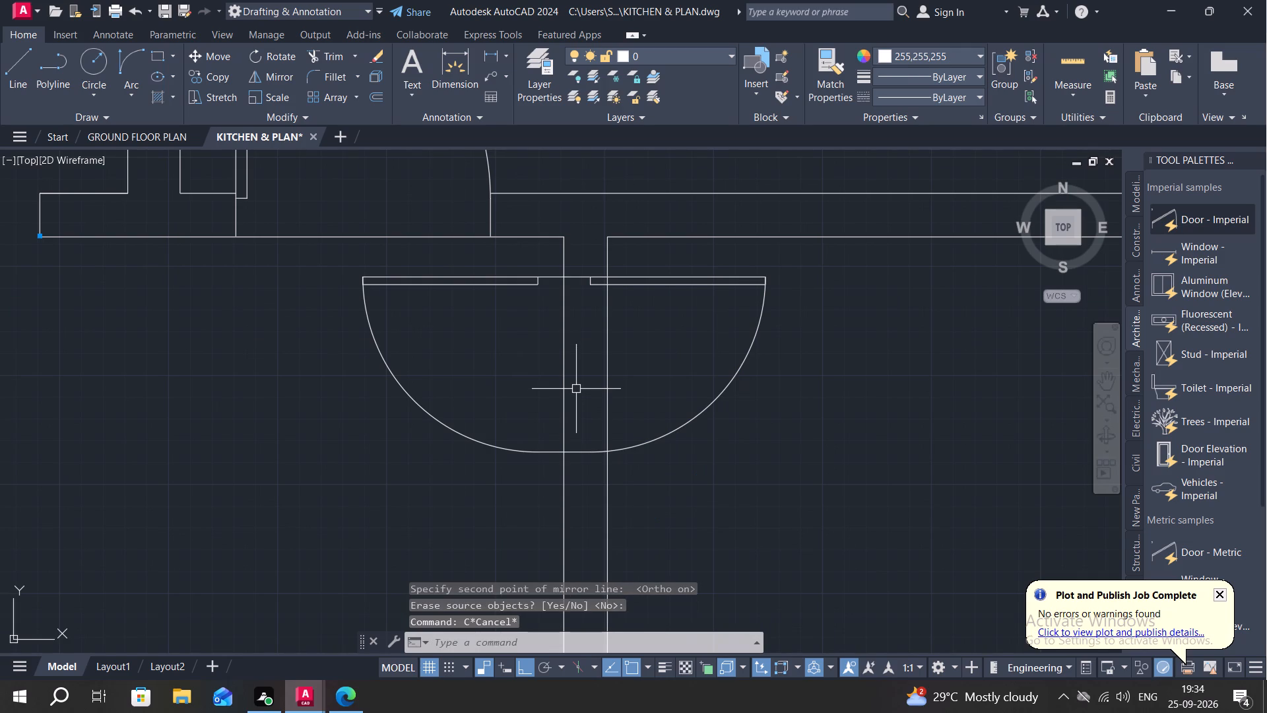
key("m")
key("space")
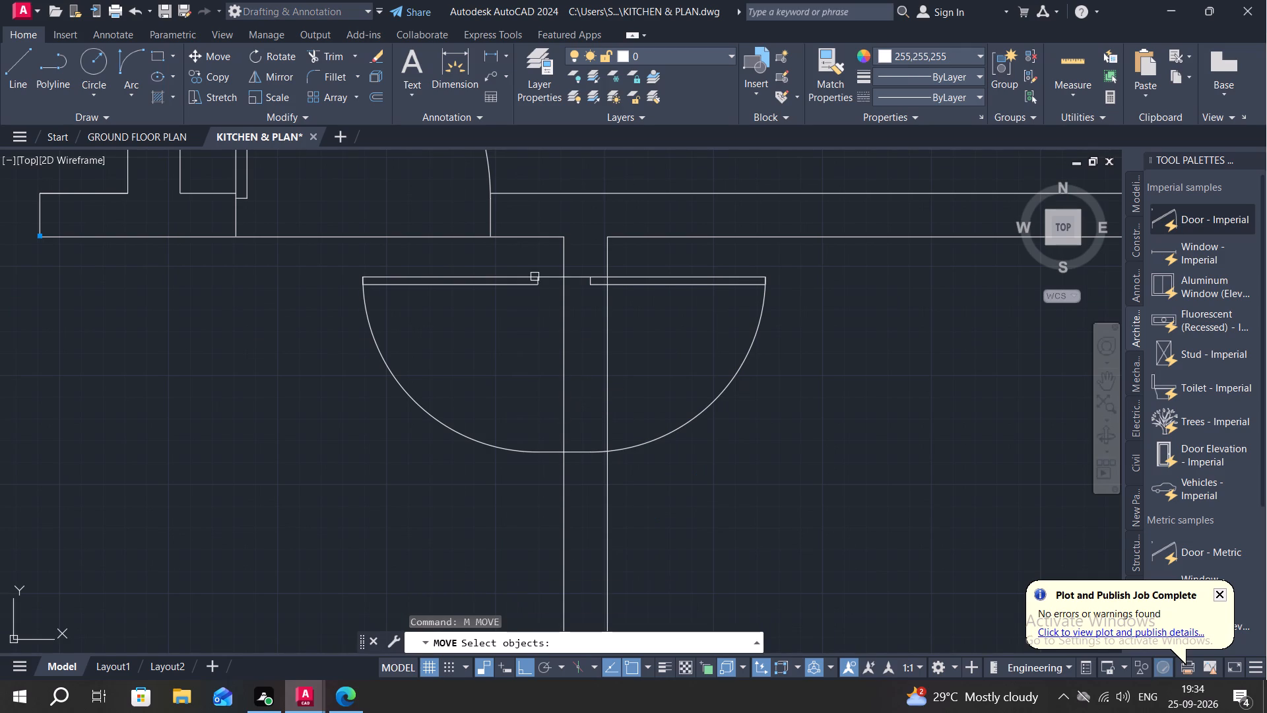
left_click(534, 276)
right_click(534, 276)
left_click(562, 278)
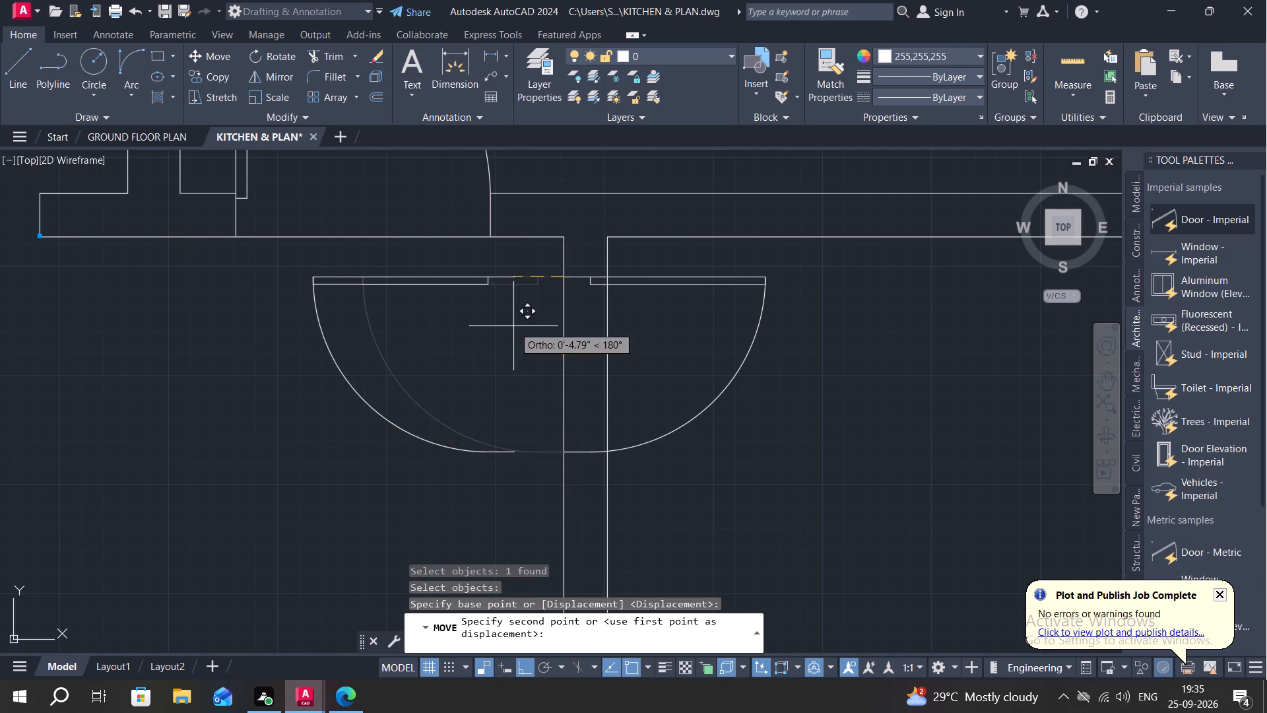
scroll(426, 360, "down", 1)
scroll(424, 360, "up", 1)
scroll(423, 360, "down", 4)
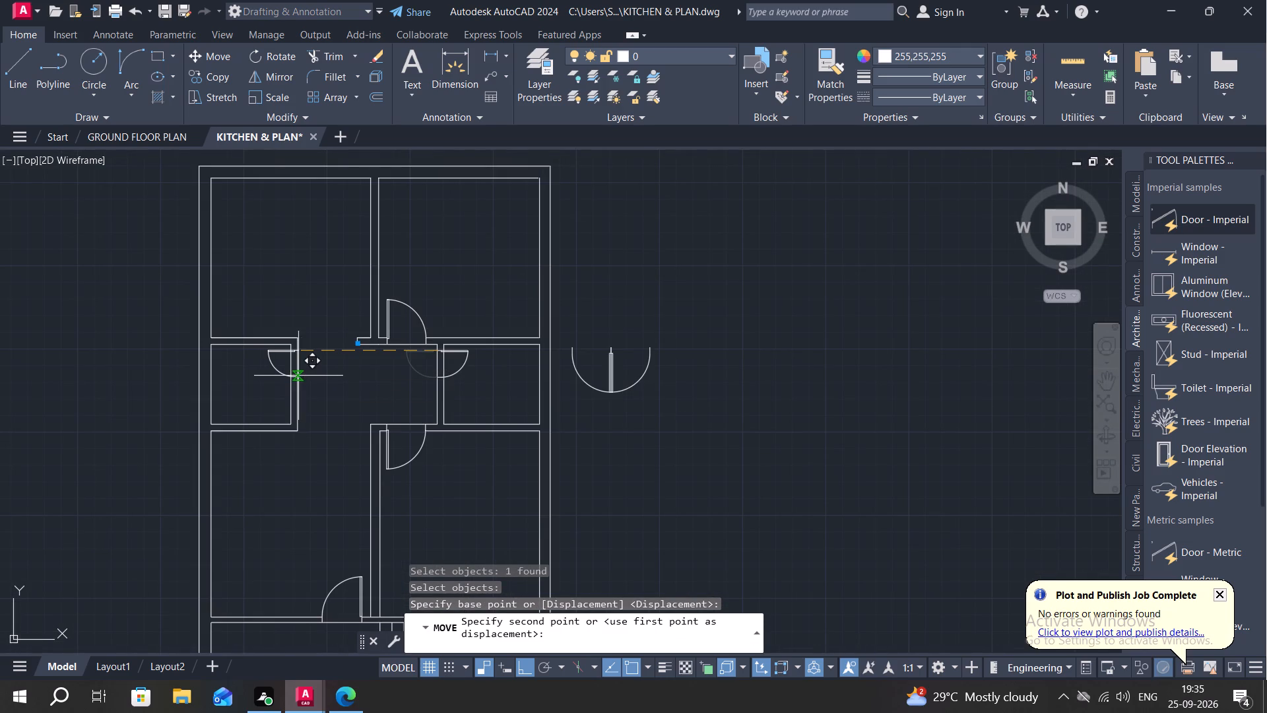
scroll(298, 376, "up", 3)
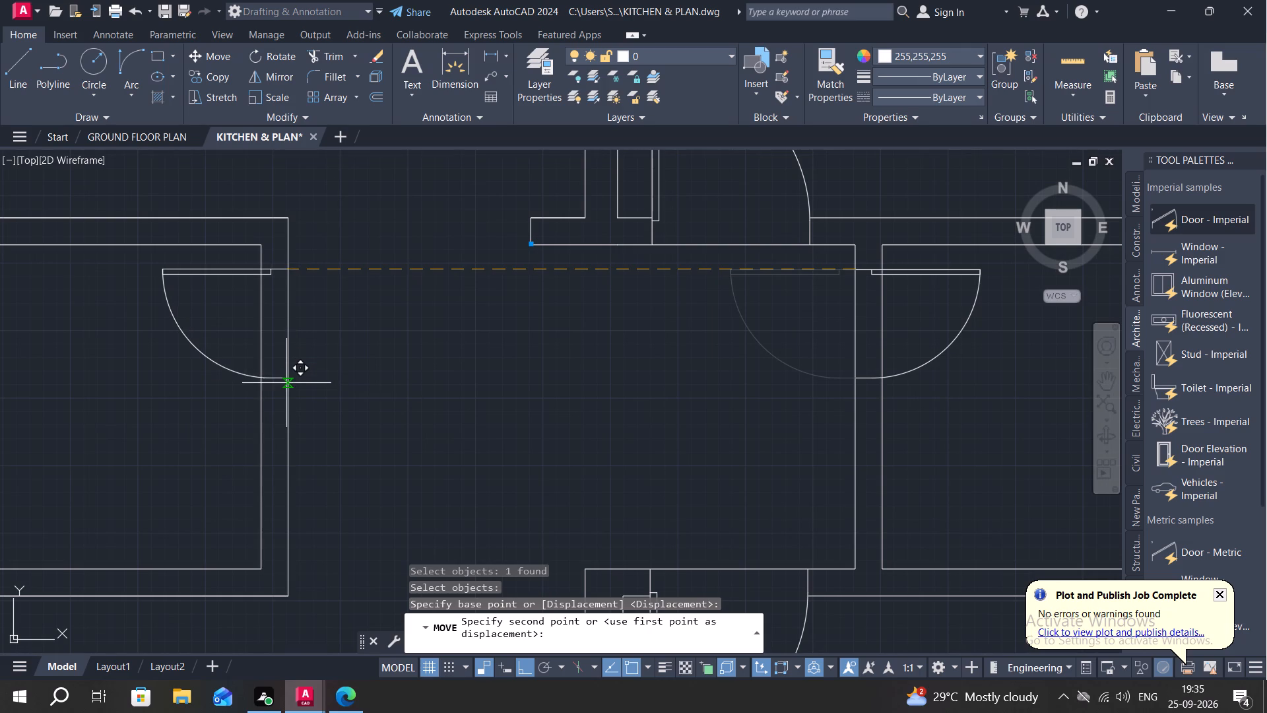
left_click(286, 271)
key("Escape")
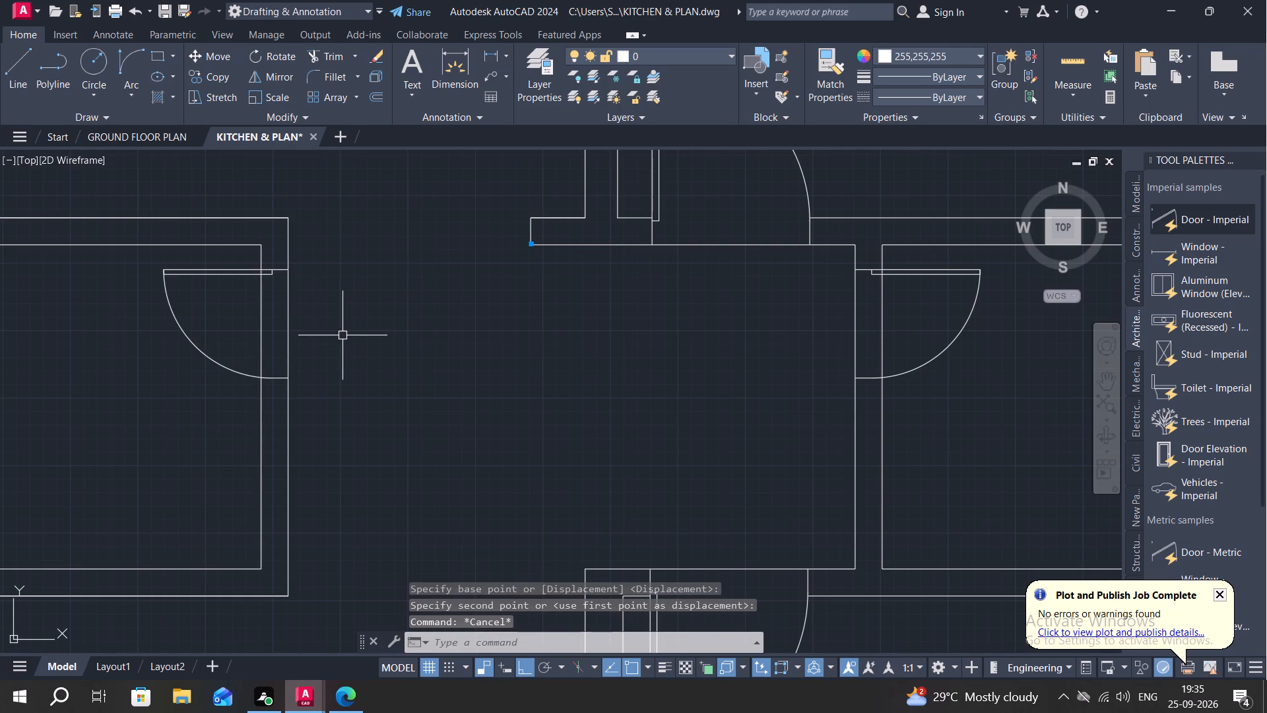
Trim the inner wall line across the new door opening of the small left-hand room, including the piece crossing the door leaf.
type("TR")
key("space")
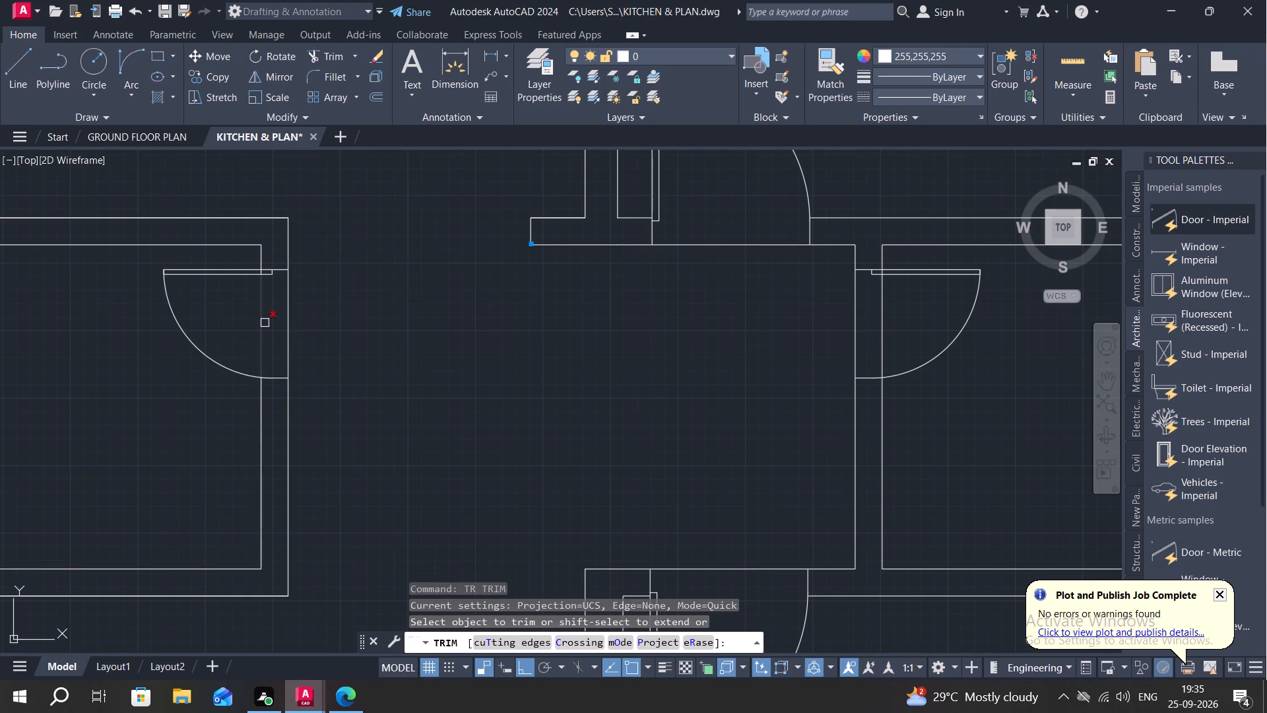
left_click(265, 323)
scroll(271, 269, "up", 1)
scroll(271, 269, "down", 1)
scroll(271, 269, "up", 6)
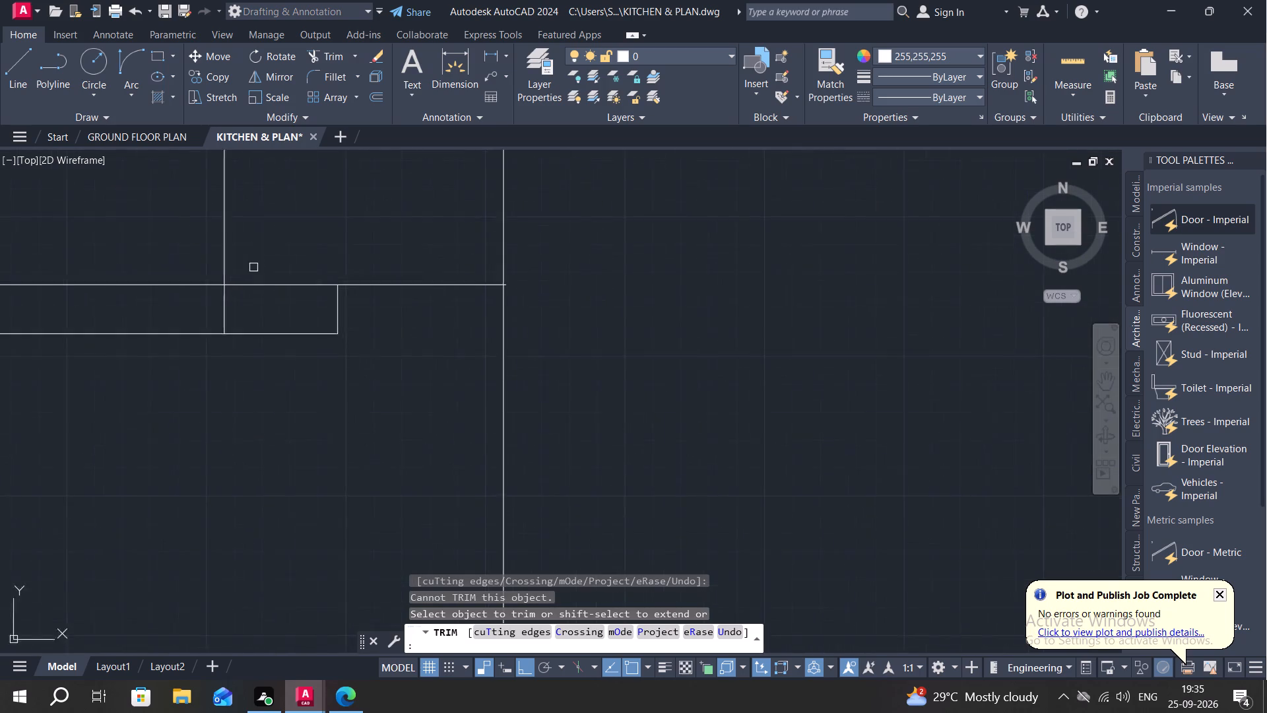
scroll(253, 267, "up", 2)
left_click(135, 394)
scroll(179, 367, "down", 5)
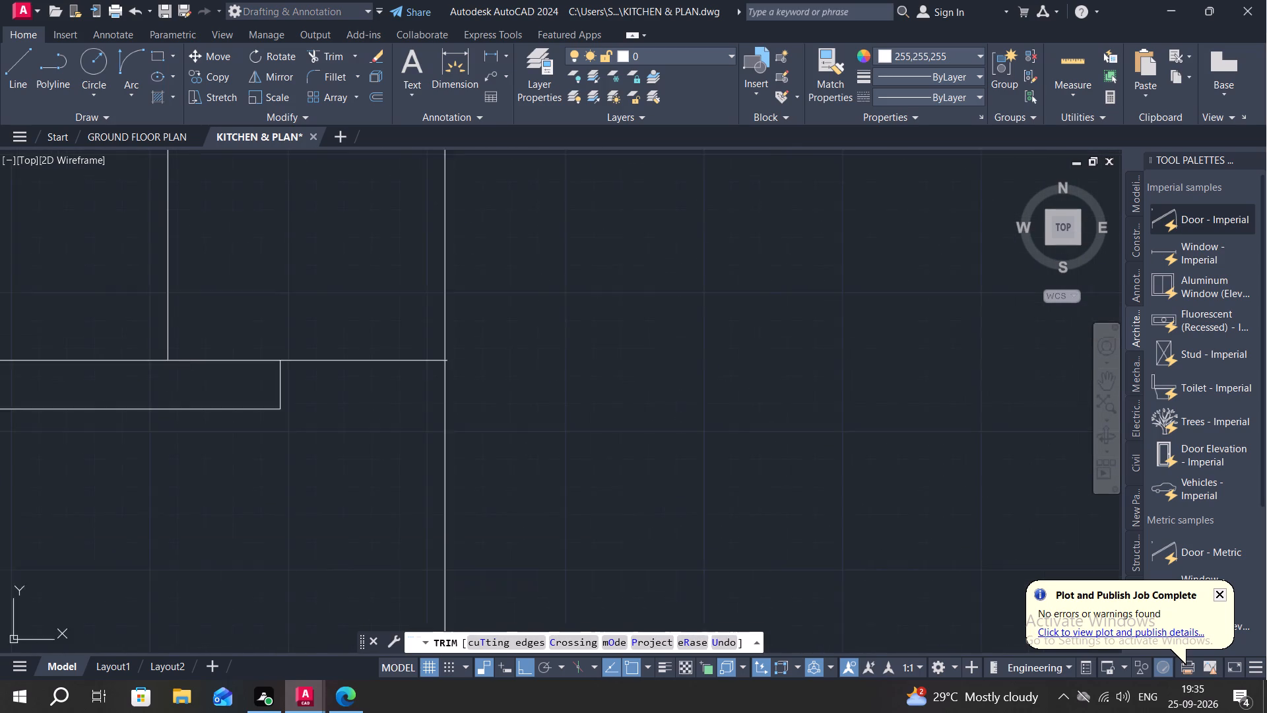
scroll(187, 364, "down", 6)
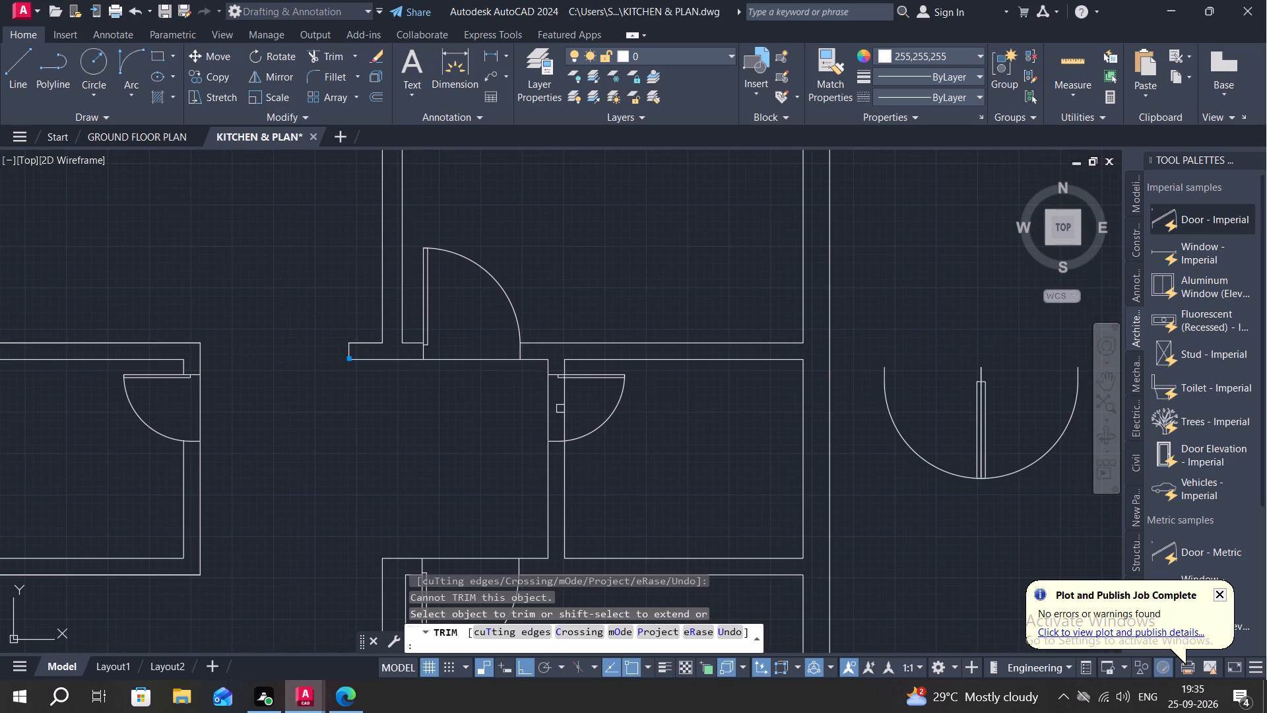
Trim the inner wall line across the door opening of the small right-hand room, including the piece crossing the door leaf.
left_click(562, 411)
scroll(562, 376, "up", 6)
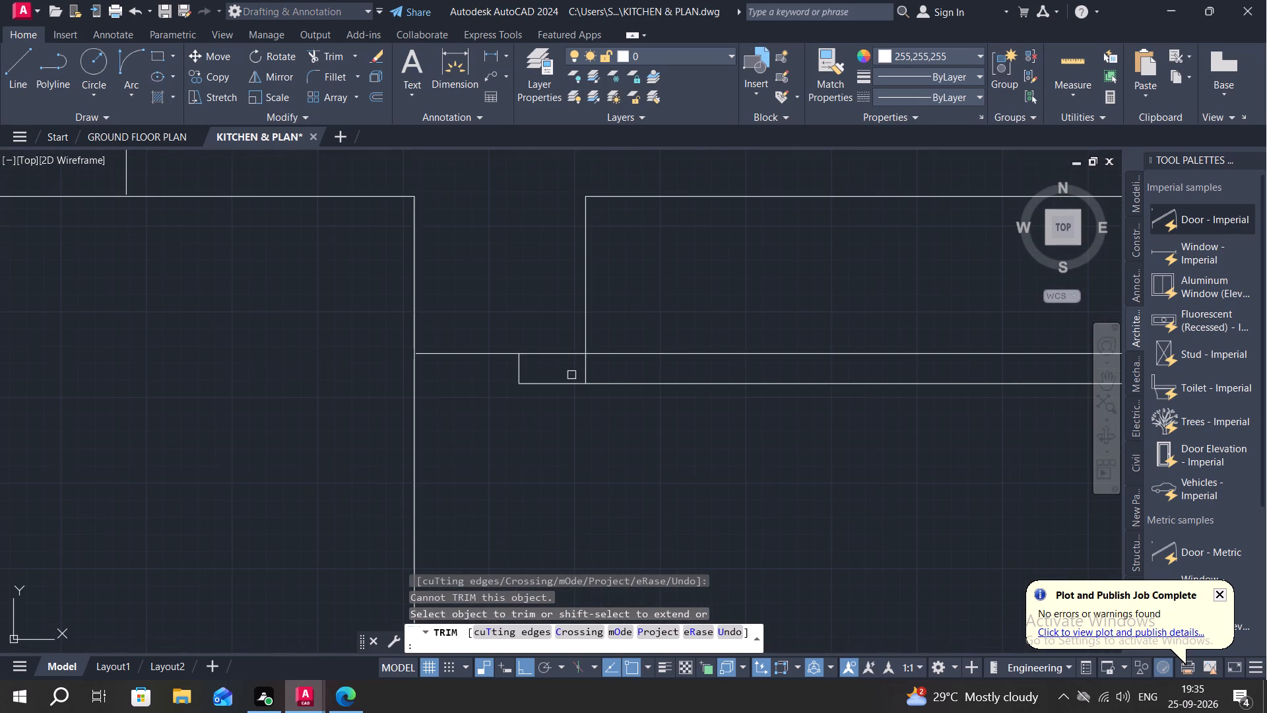
left_click(585, 374)
key("Escape")
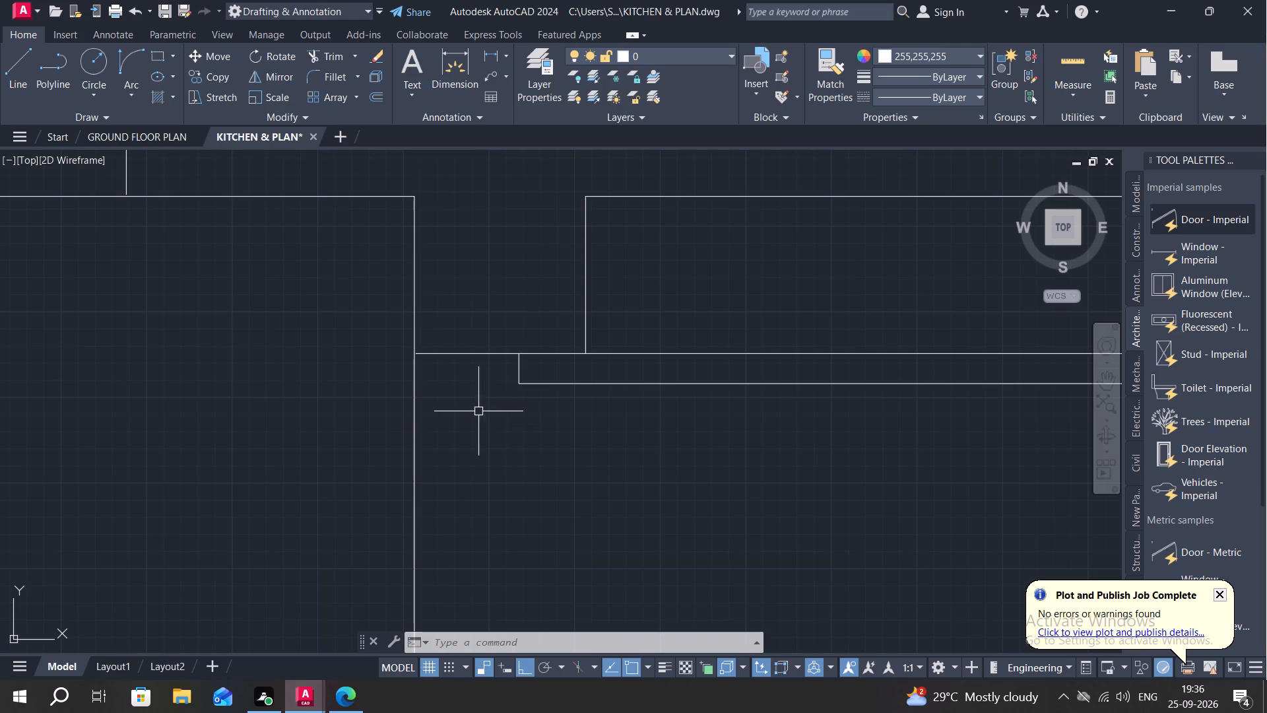
Delete the spare mirrored door pair and the spare single door lying outside the plan's right wall.
scroll(512, 376, "down", 3)
scroll(446, 413, "down", 2)
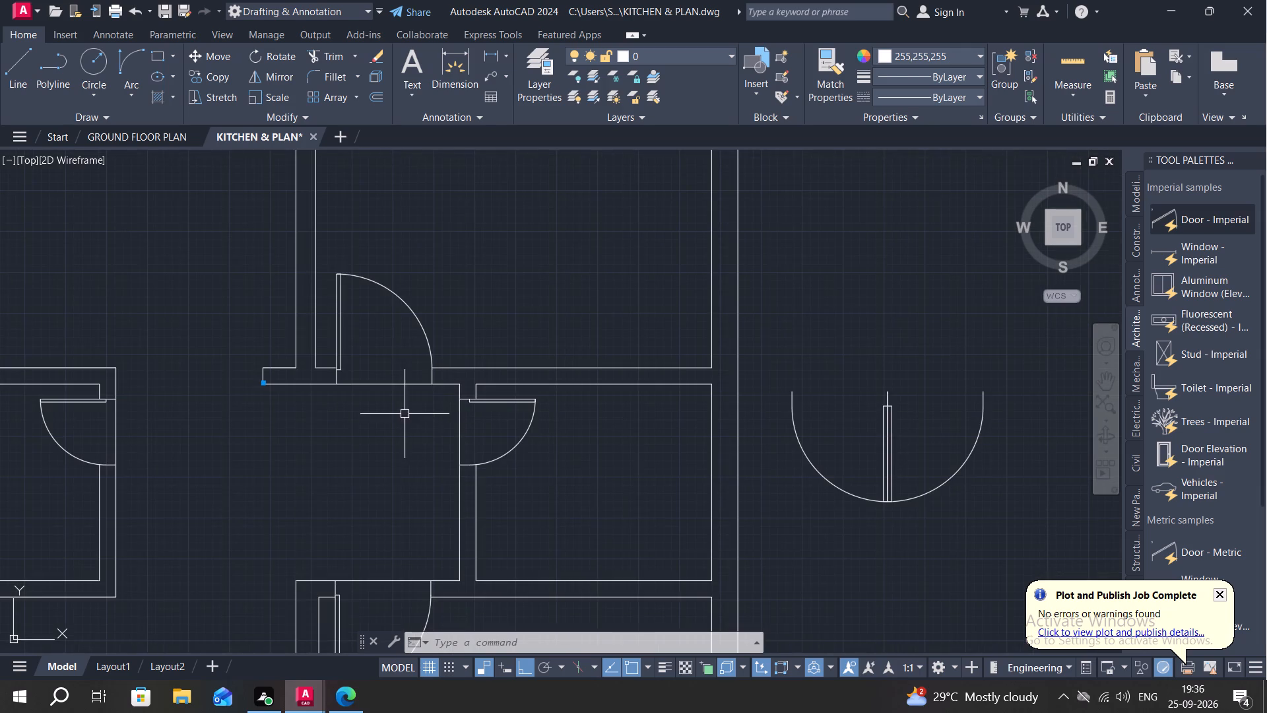
middle_click_drag(419, 412, 668, 335)
scroll(554, 393, "down", 2)
middle_click_drag(509, 438, 549, 241)
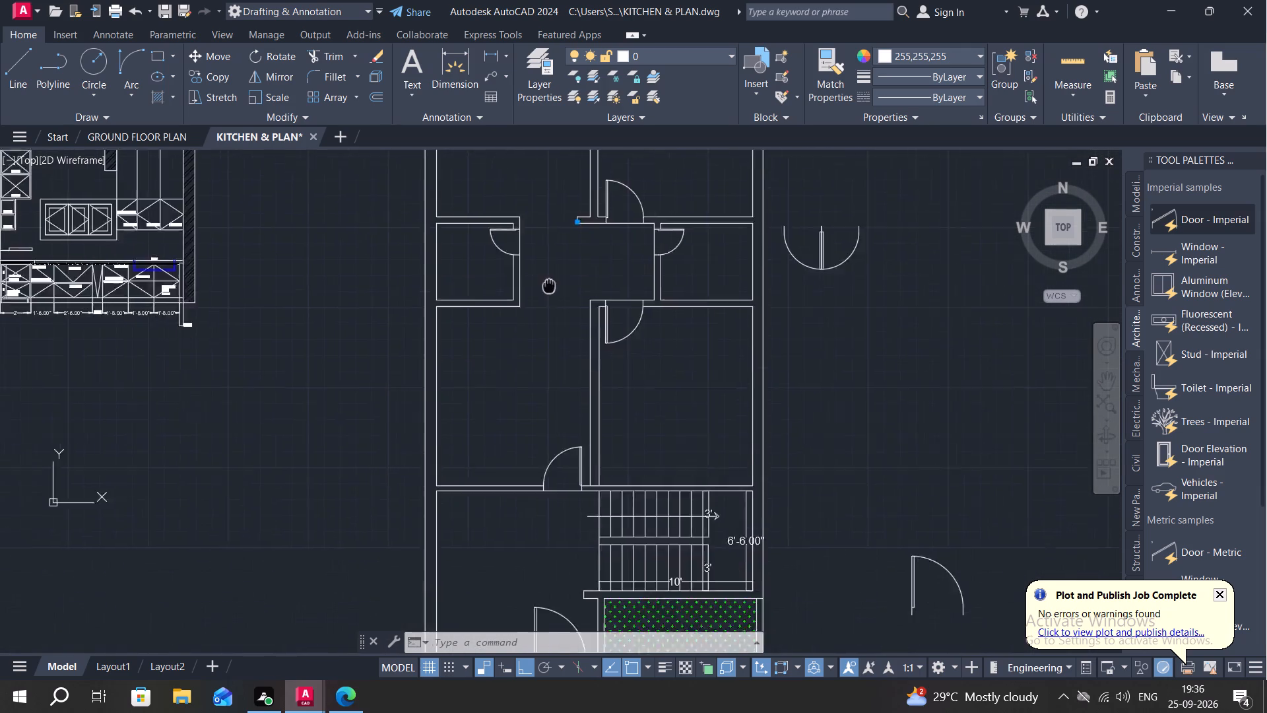
middle_click_drag(549, 241, 549, 224)
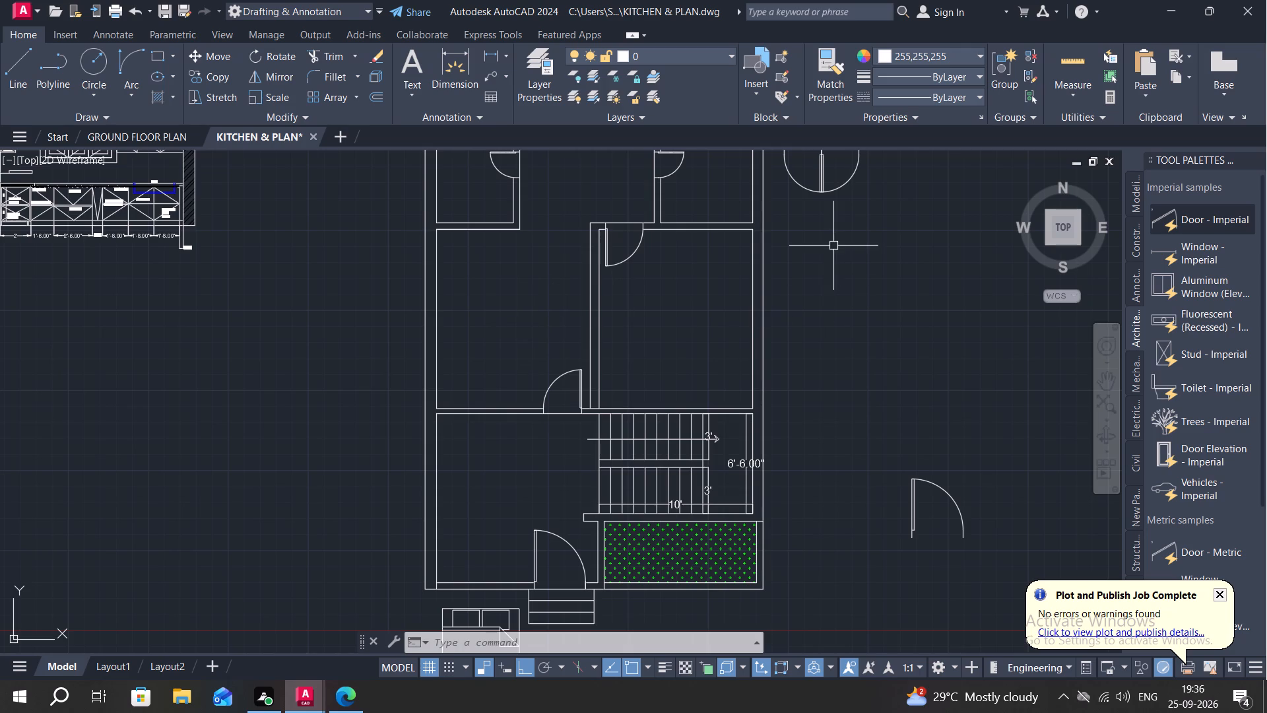
middle_click_drag(810, 250, 735, 316)
left_click(713, 237)
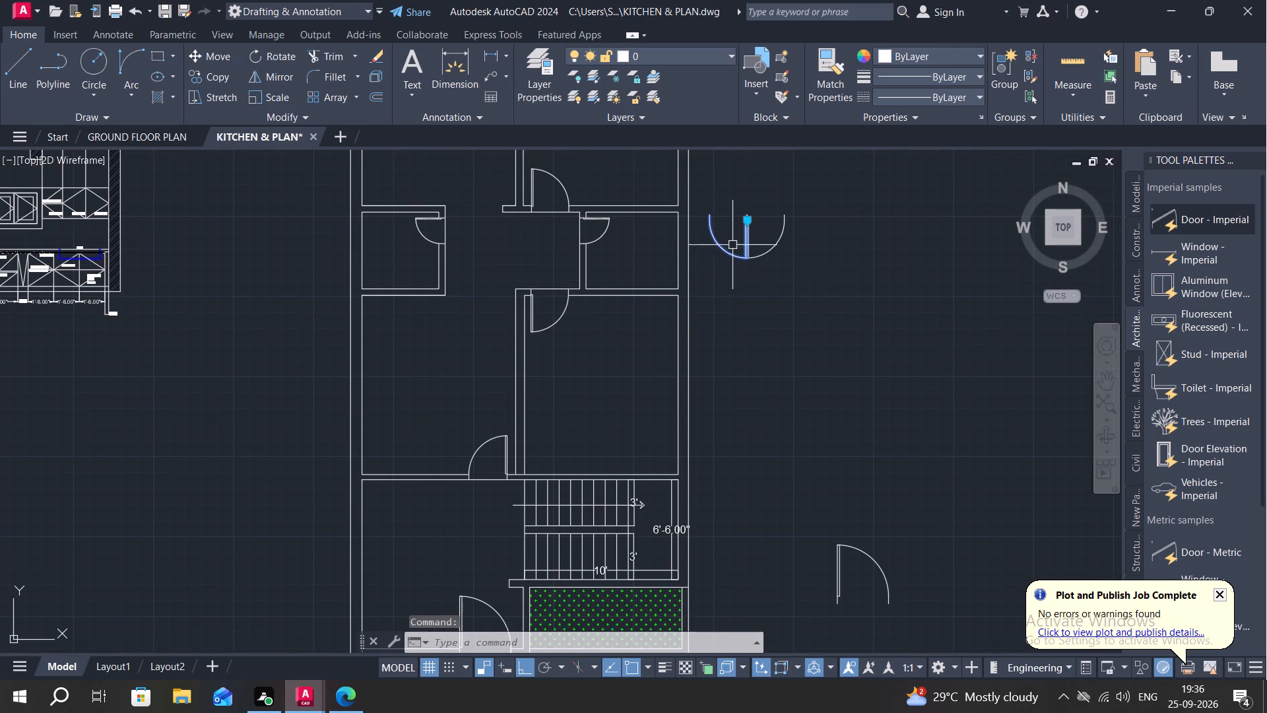
left_click(765, 253)
key("Delete")
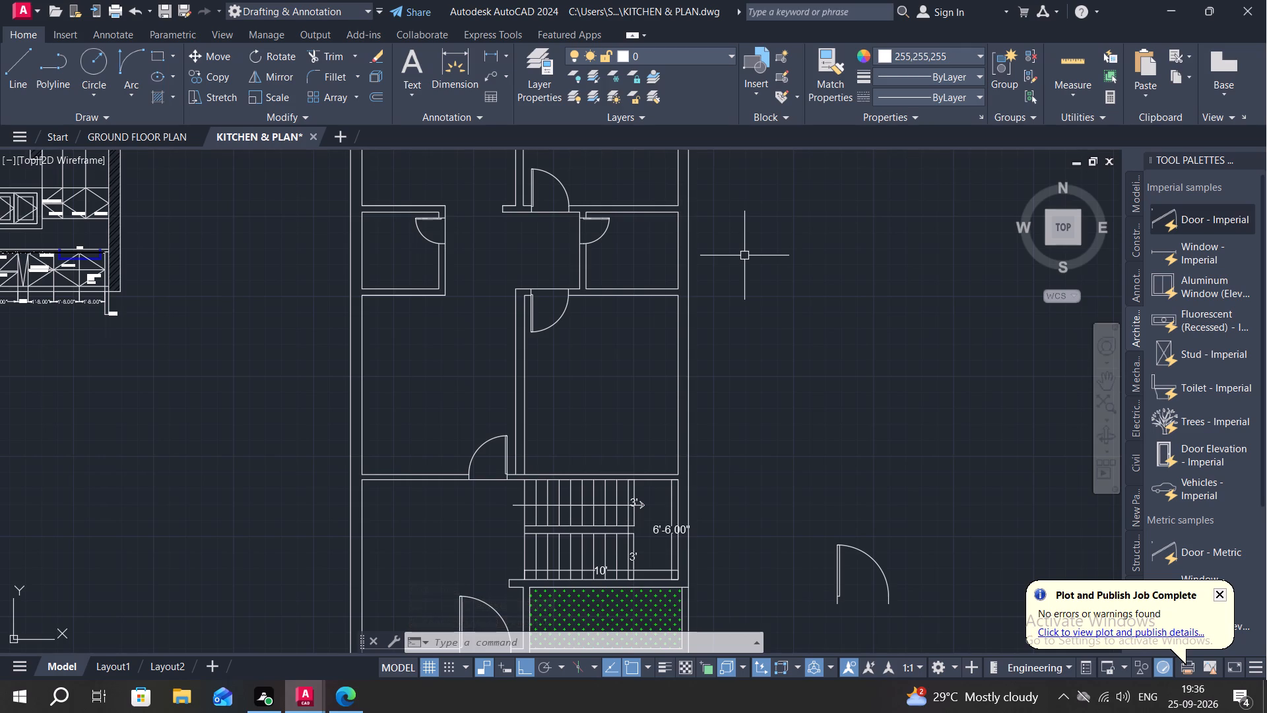
left_click(866, 554)
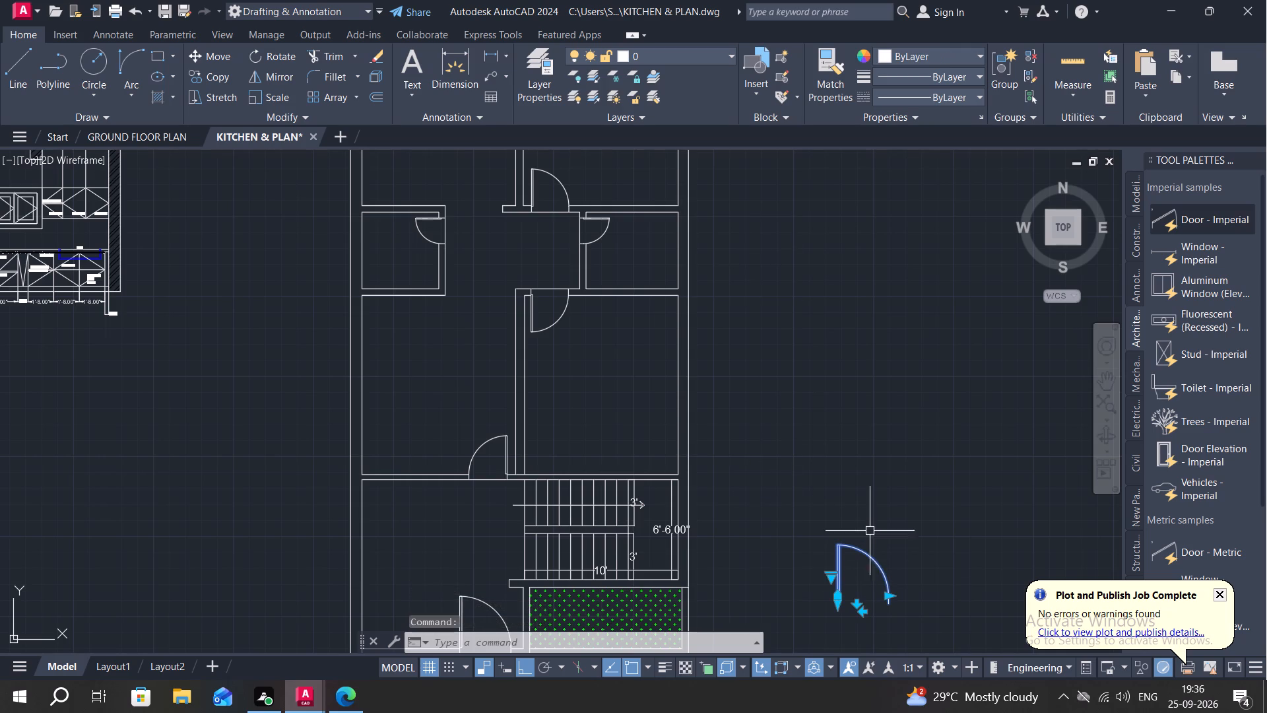
key("Delete")
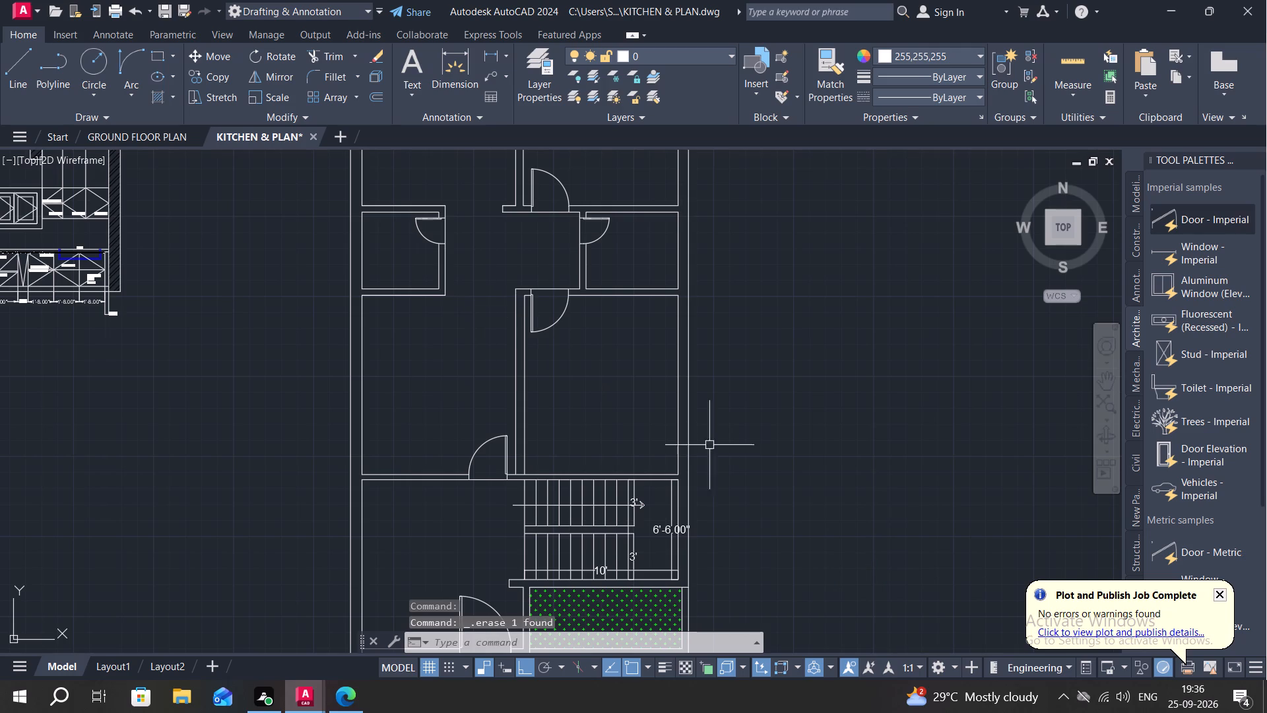
Delete the spare door symbols lying below the plan, under the hatched area.
middle_click_drag(729, 477, 739, 394)
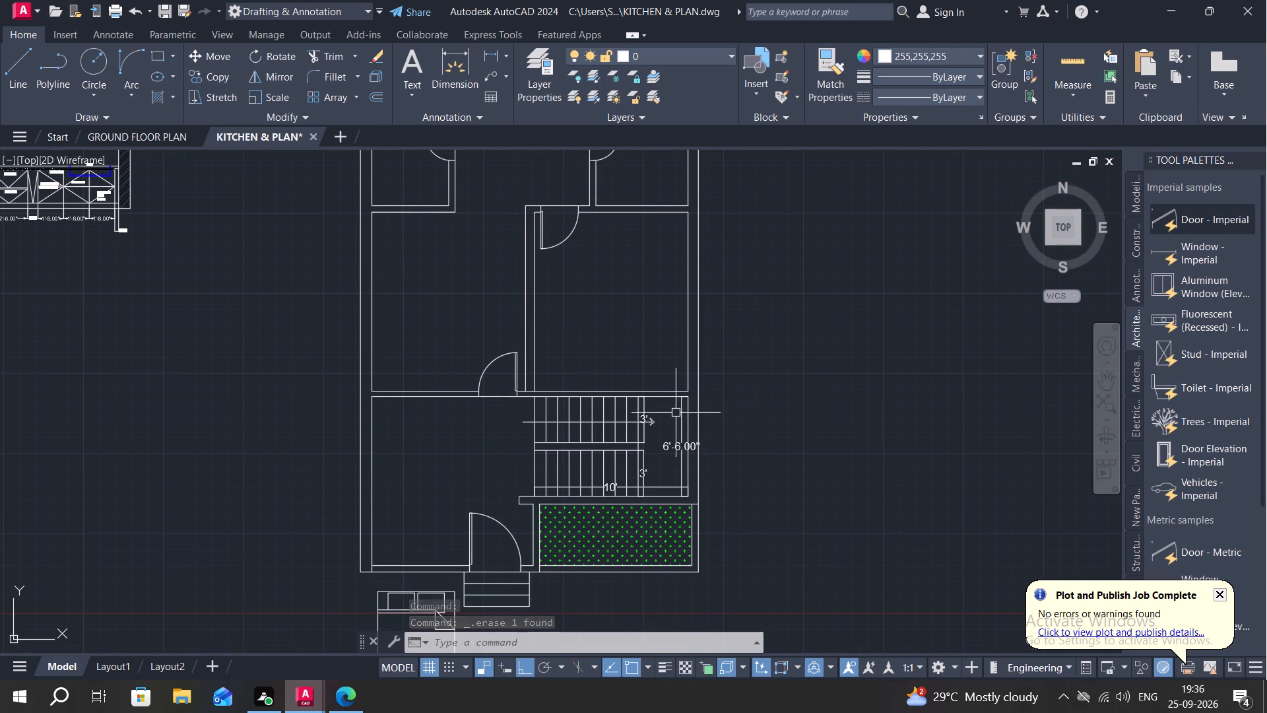
scroll(674, 414, "up", 2)
middle_click_drag(680, 413, 738, 344)
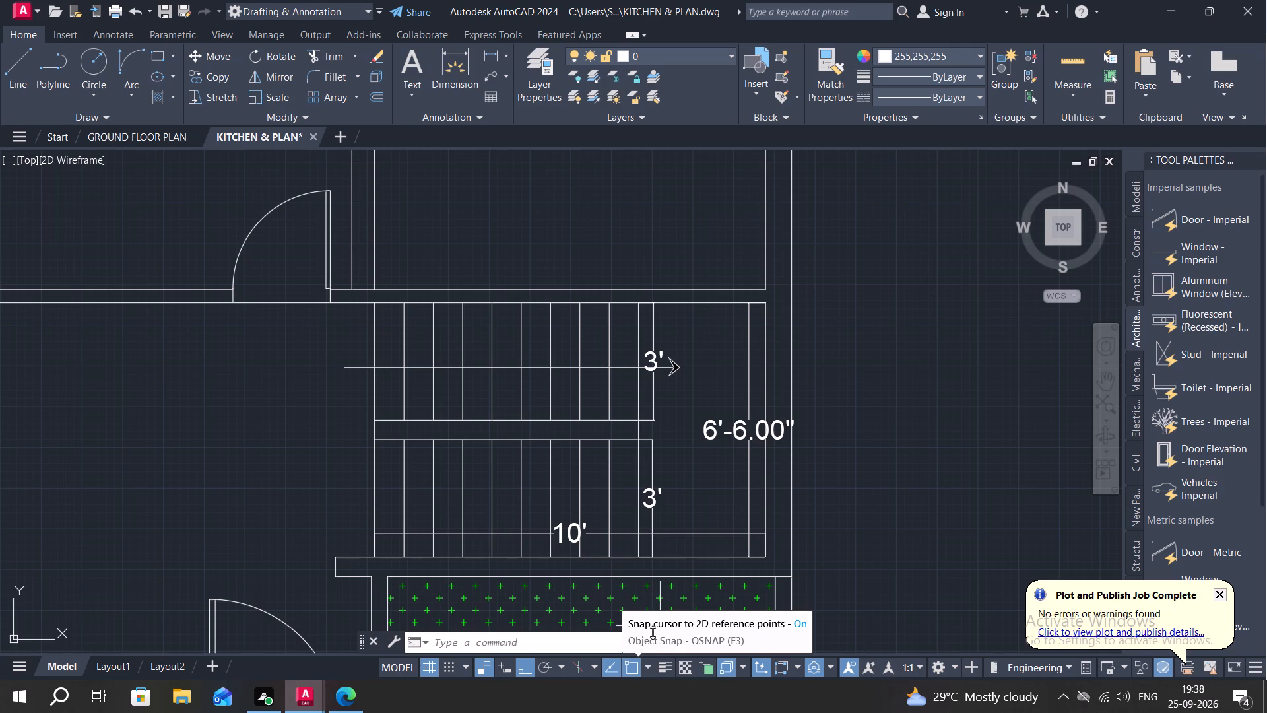
scroll(672, 452, "down", 4)
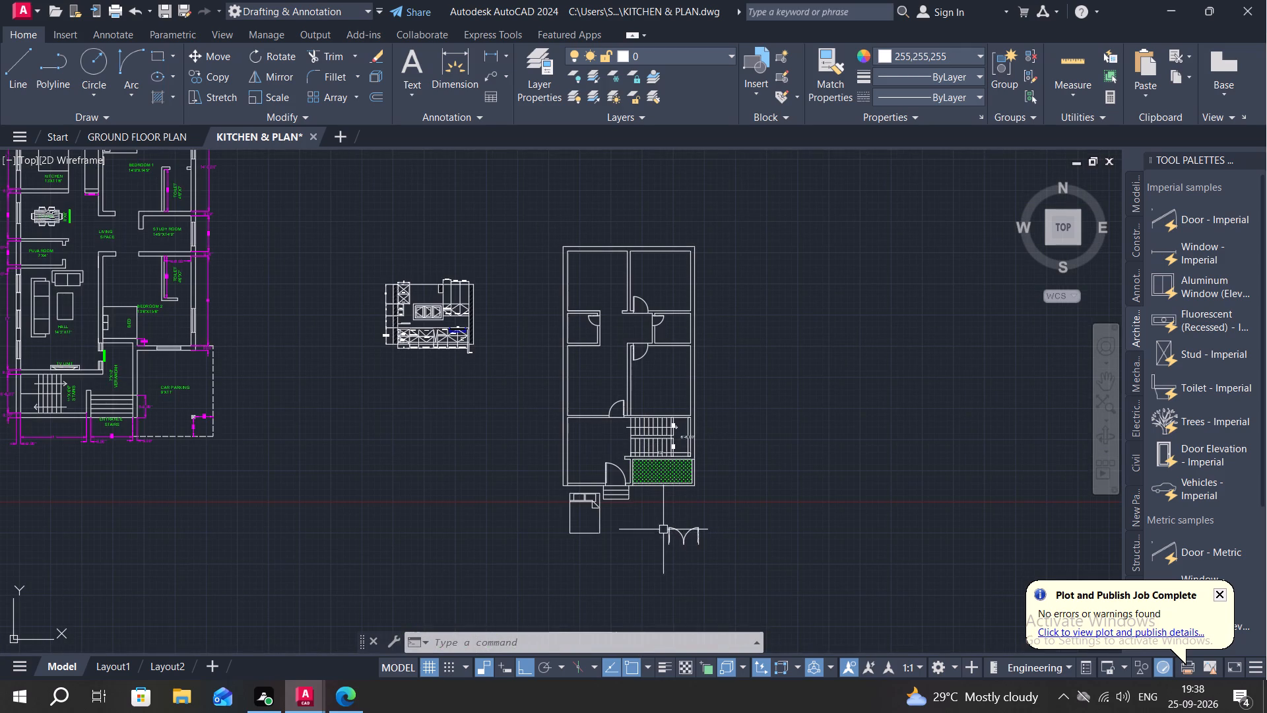
left_click(661, 513)
left_click(732, 549)
key("Delete")
Rotate the bed below the plan a quarter turn clockwise about its upper right corner.
scroll(557, 496, "up", 3)
middle_click_drag(590, 485, 590, 403)
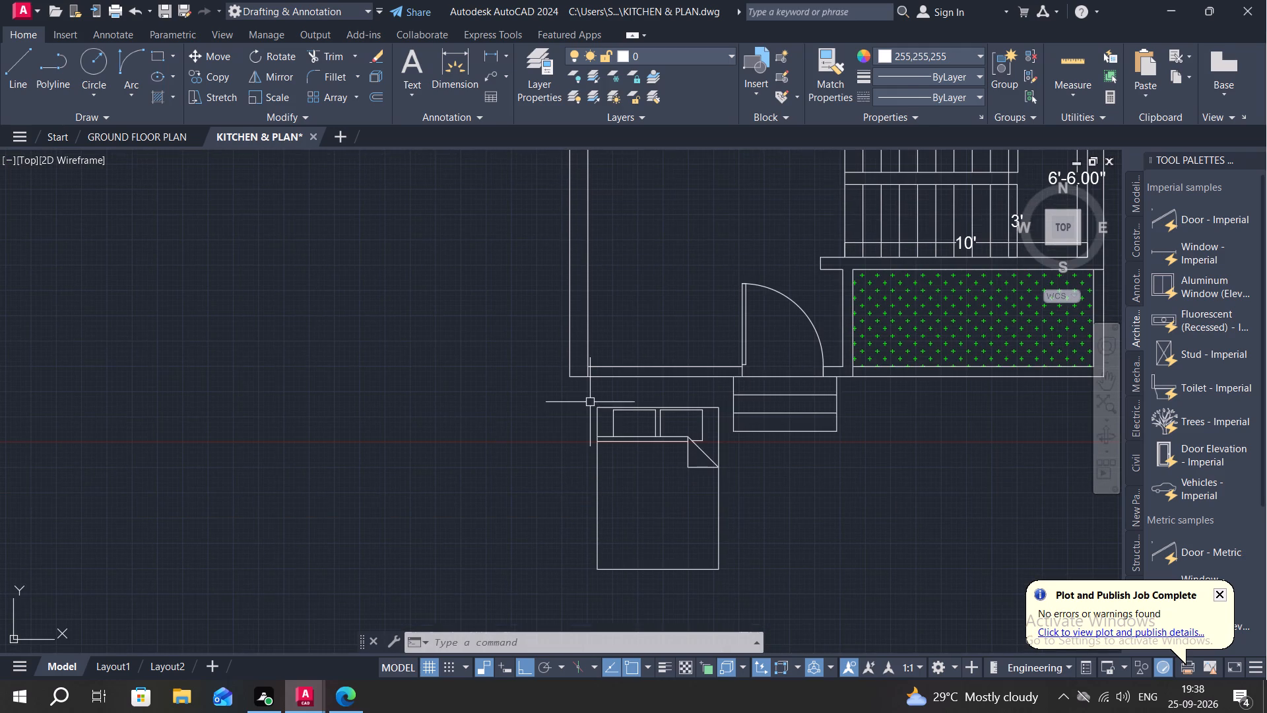
left_click(587, 393)
left_click(722, 581)
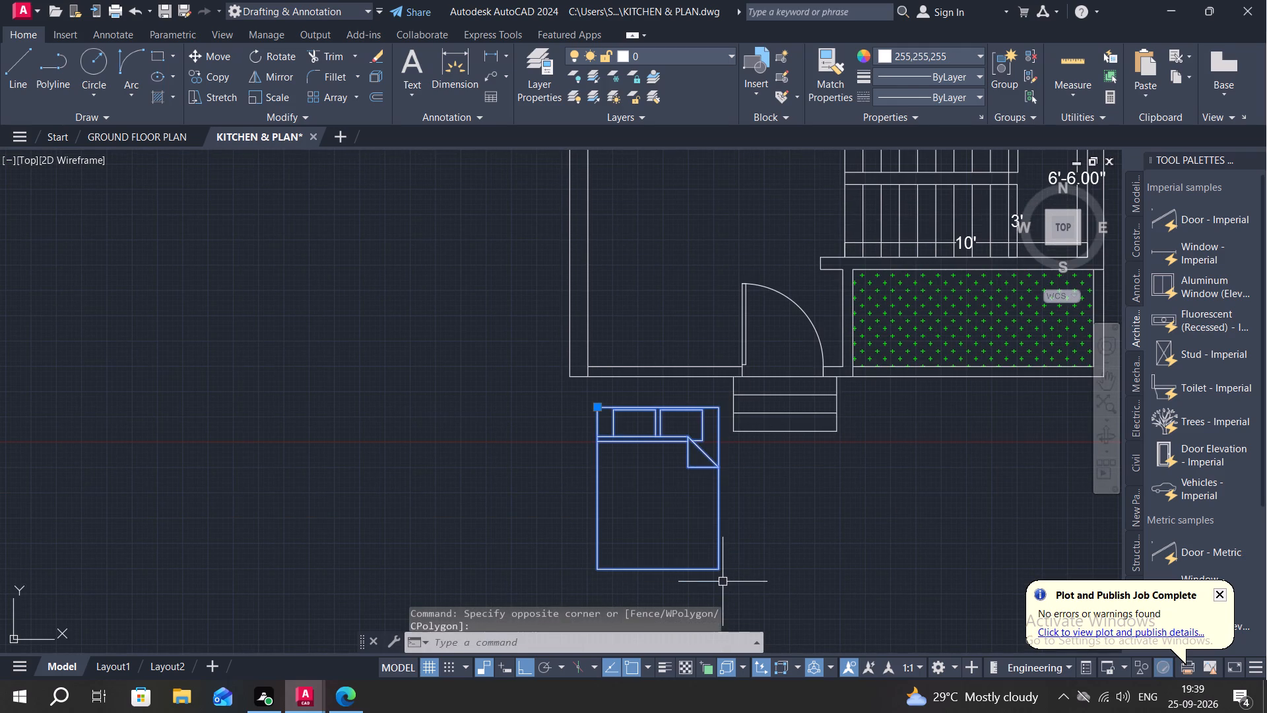
type("RO")
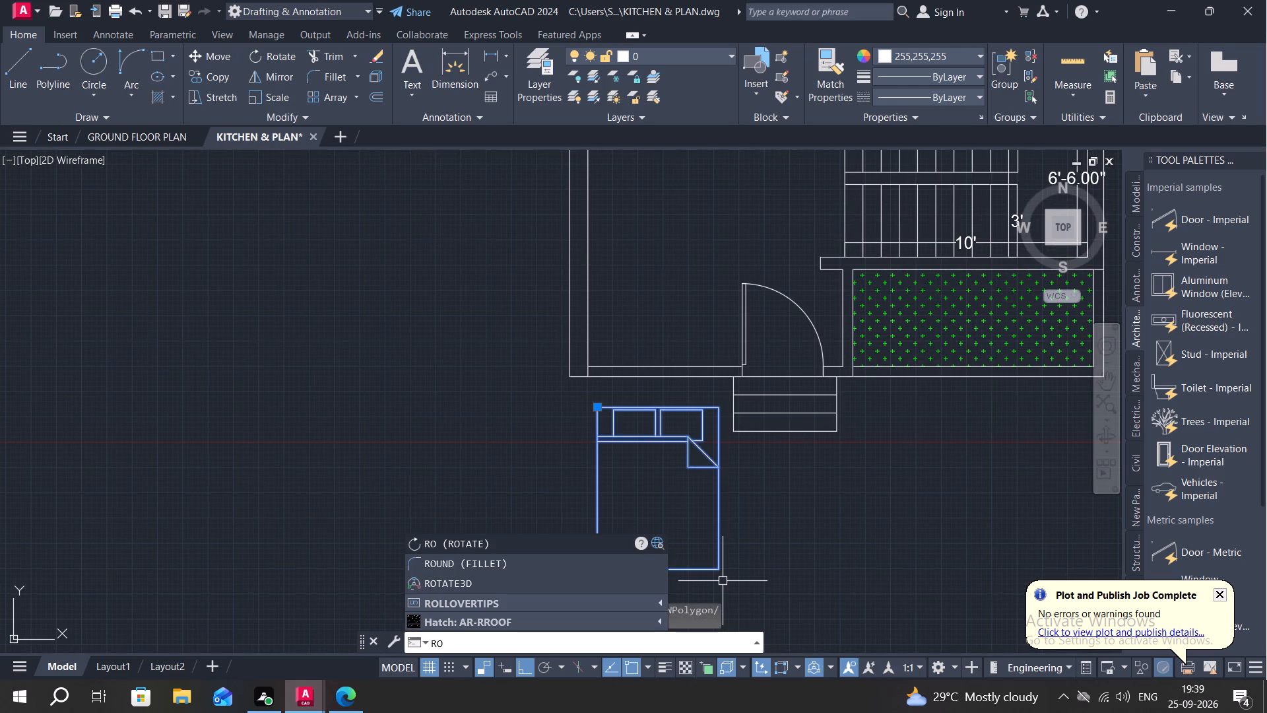
key("Return")
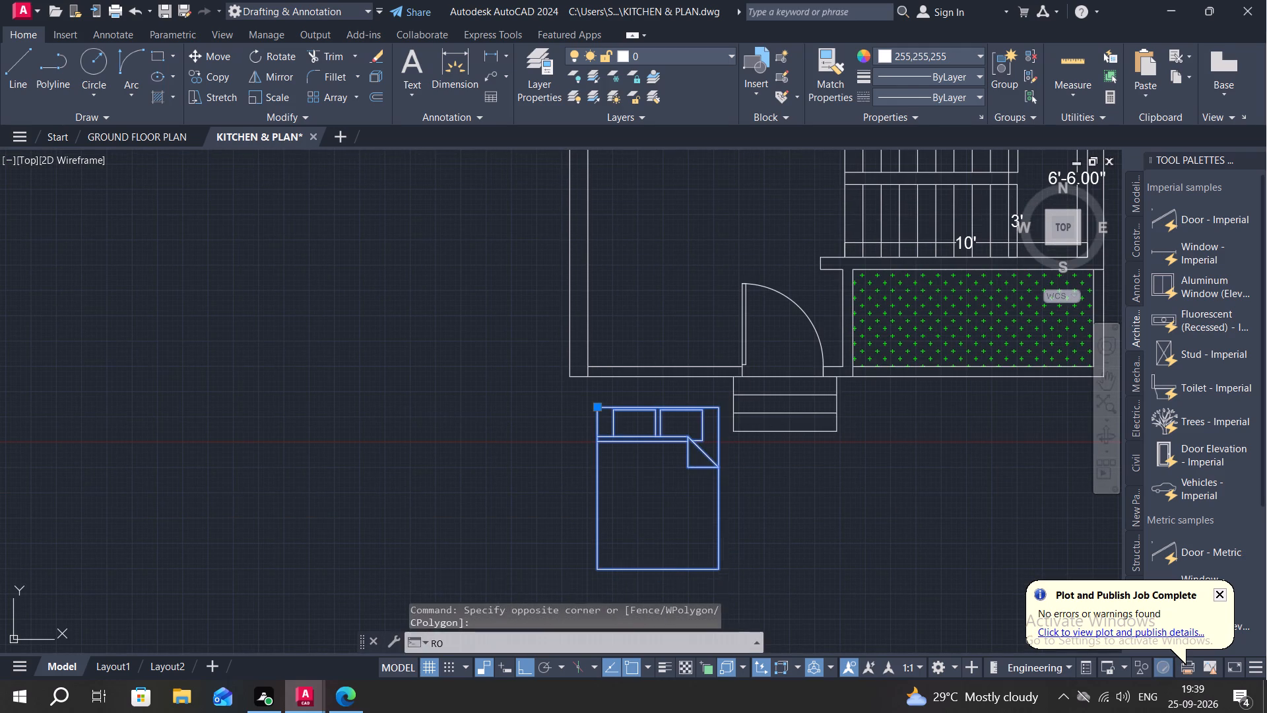
left_click(719, 405)
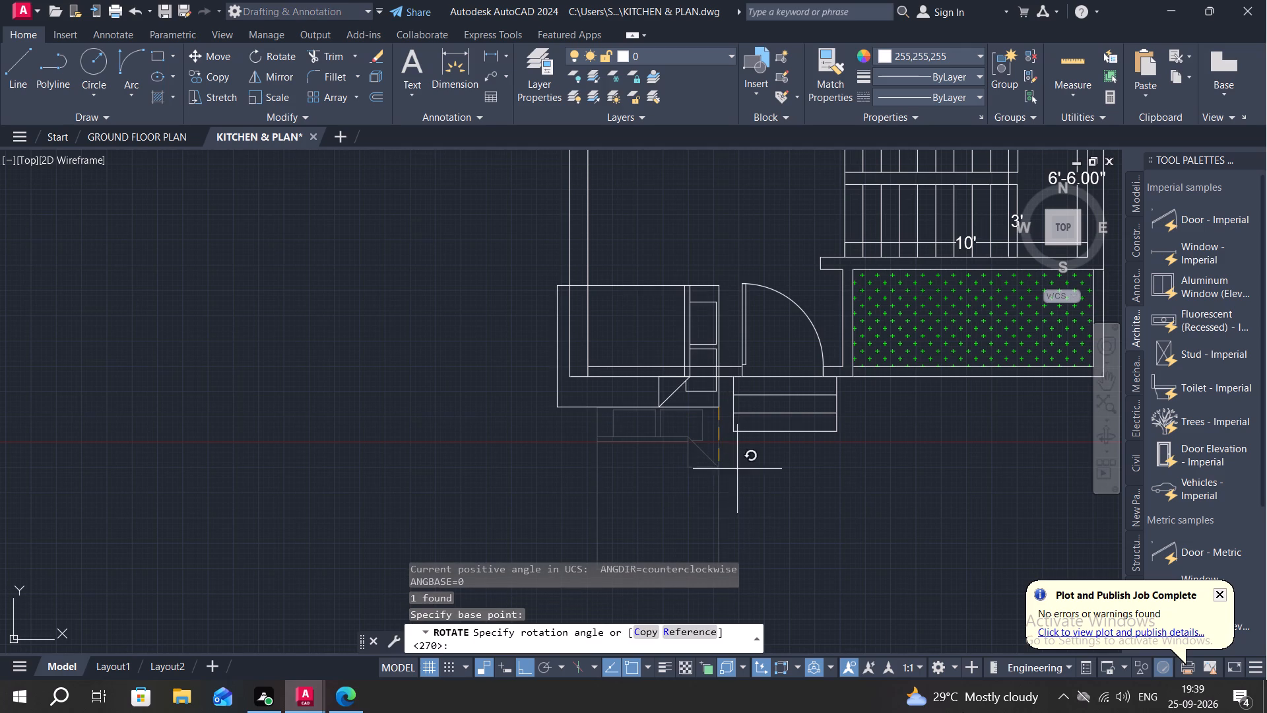
left_click(855, 615)
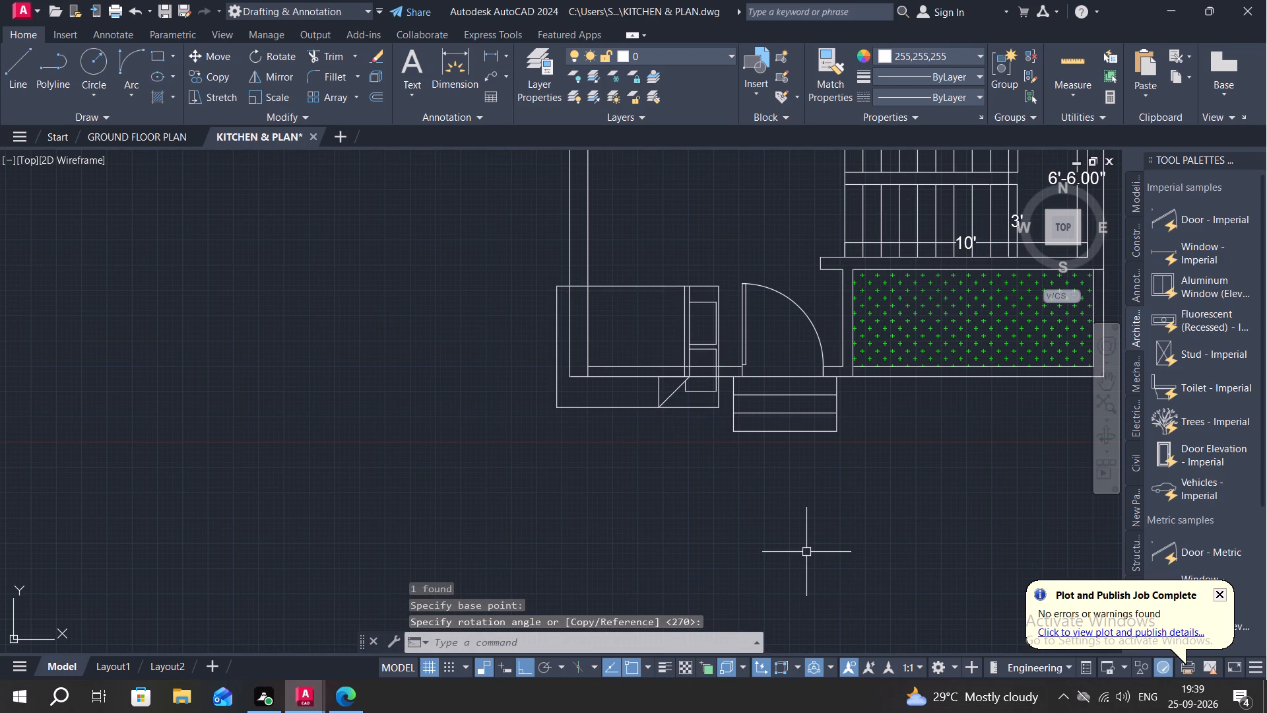
Copy the bed from the plan's lower left corner into the room above the staircase, headboard beside the right outer wall.
type("CO")
key("space")
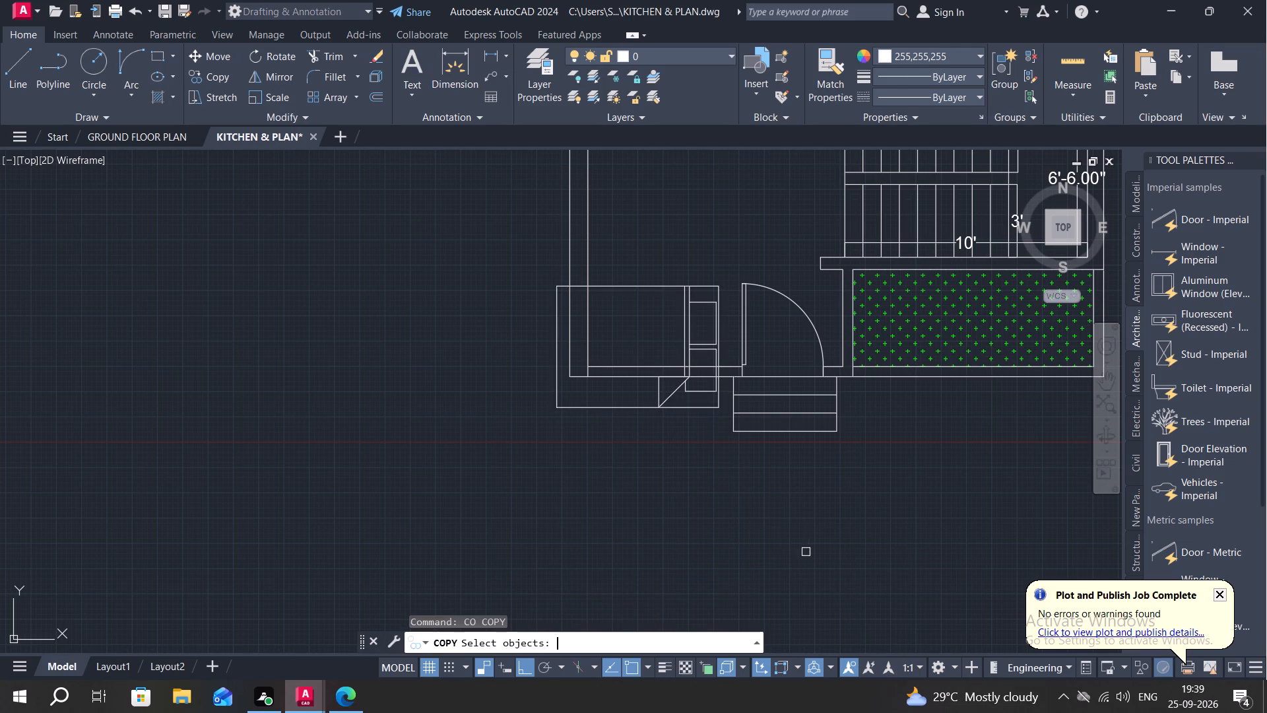
left_click(721, 400)
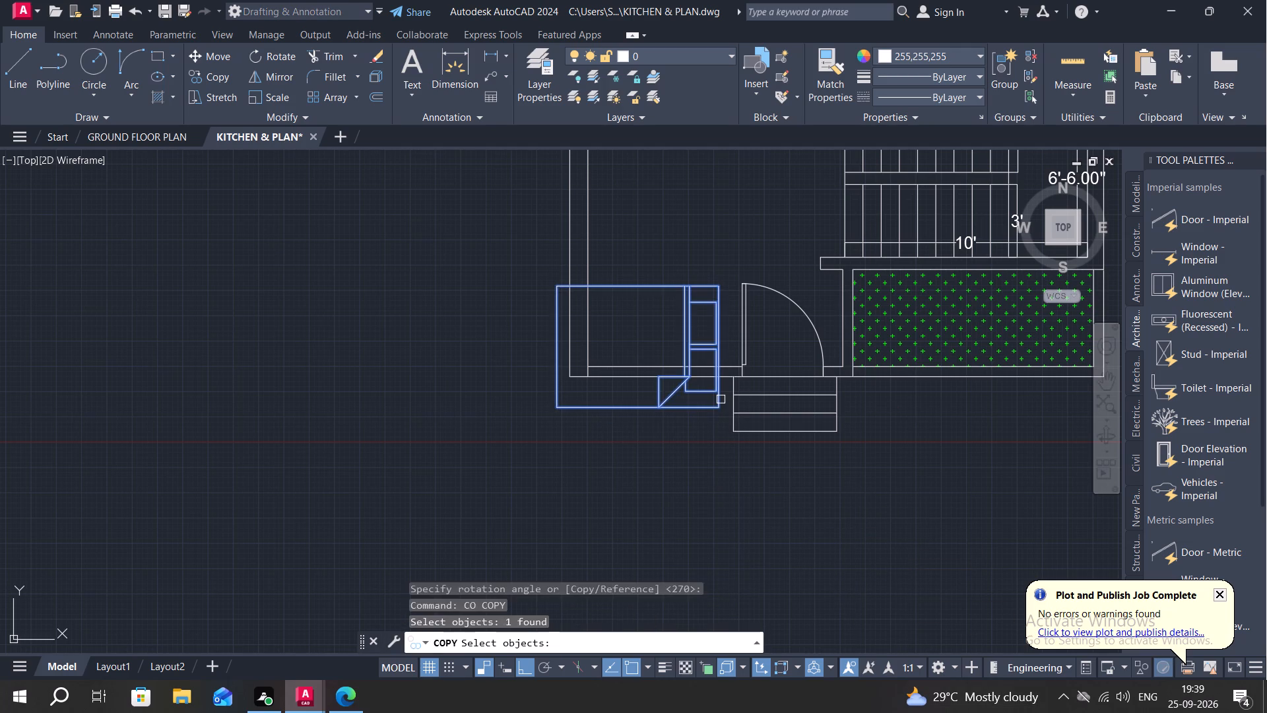
right_click(721, 399)
left_click(721, 349)
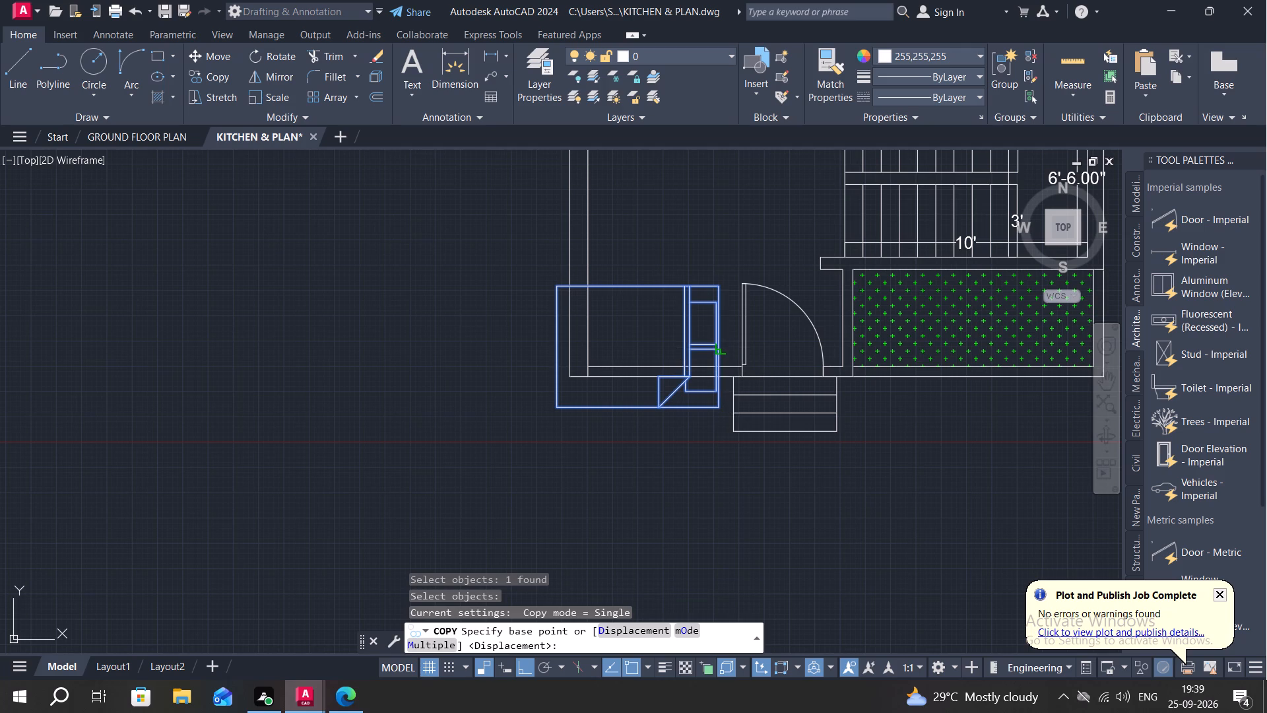
scroll(734, 320, "down", 4)
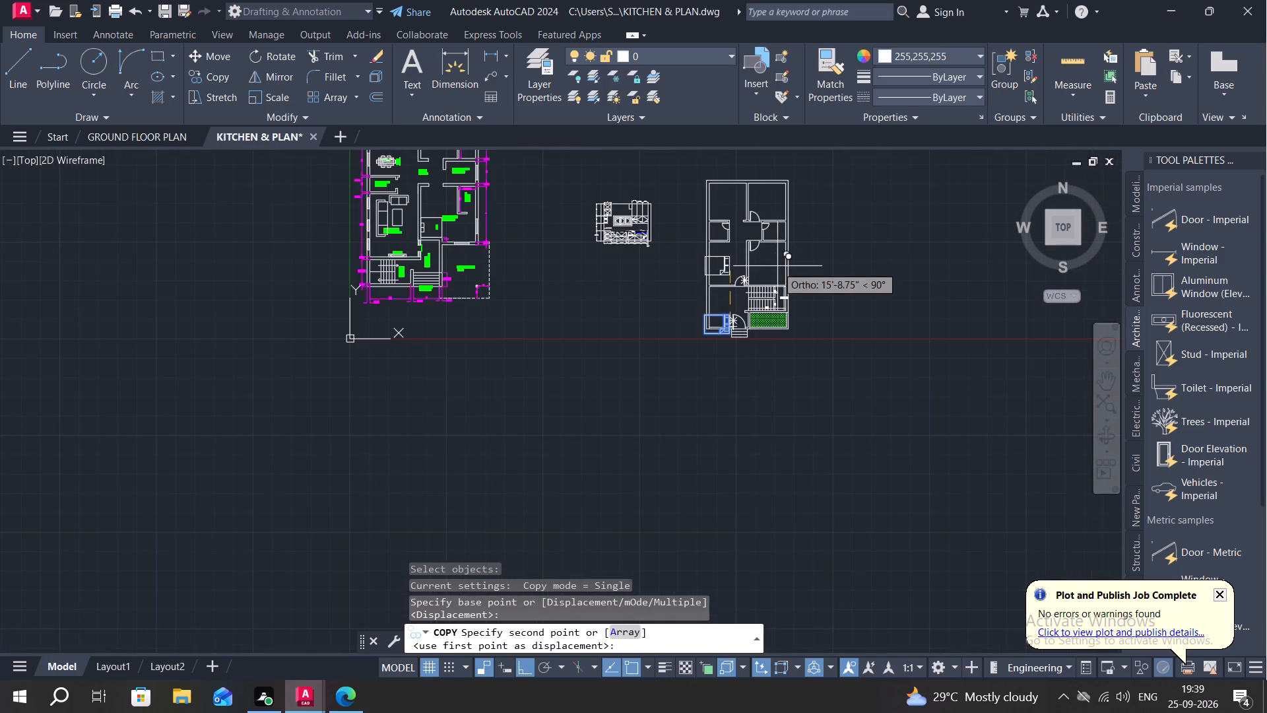
key("F8")
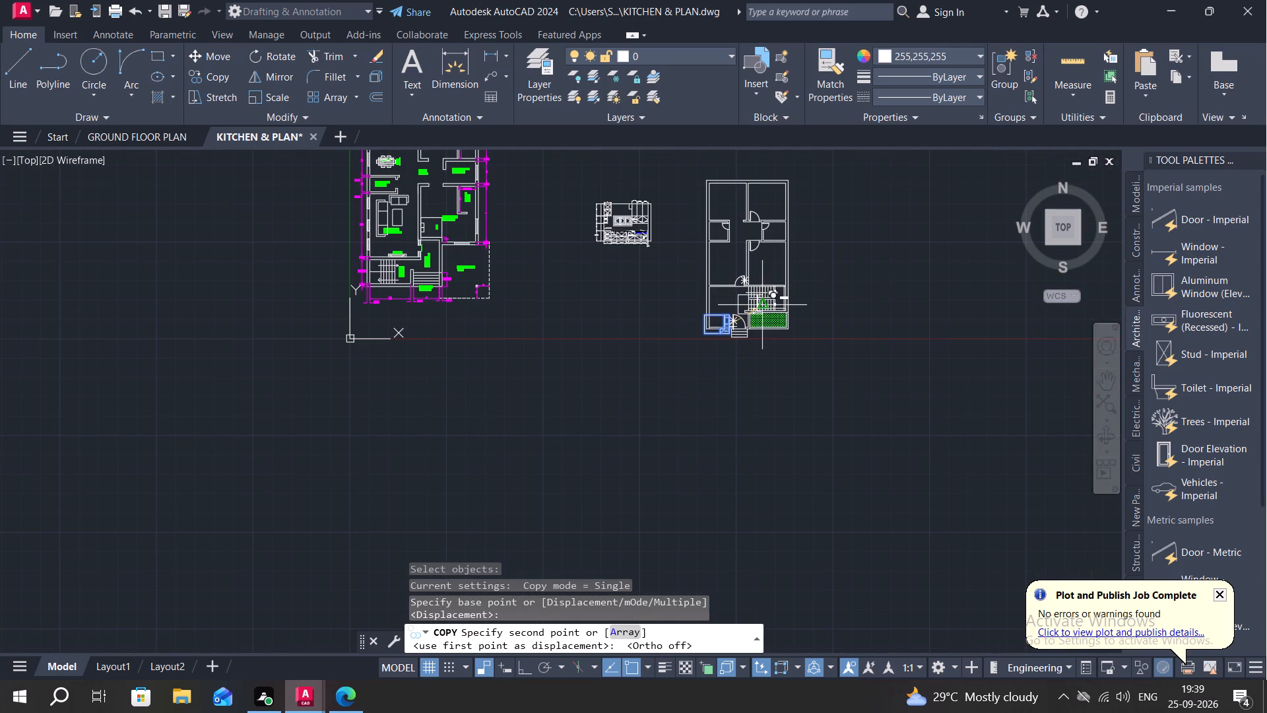
scroll(785, 257, "up", 5)
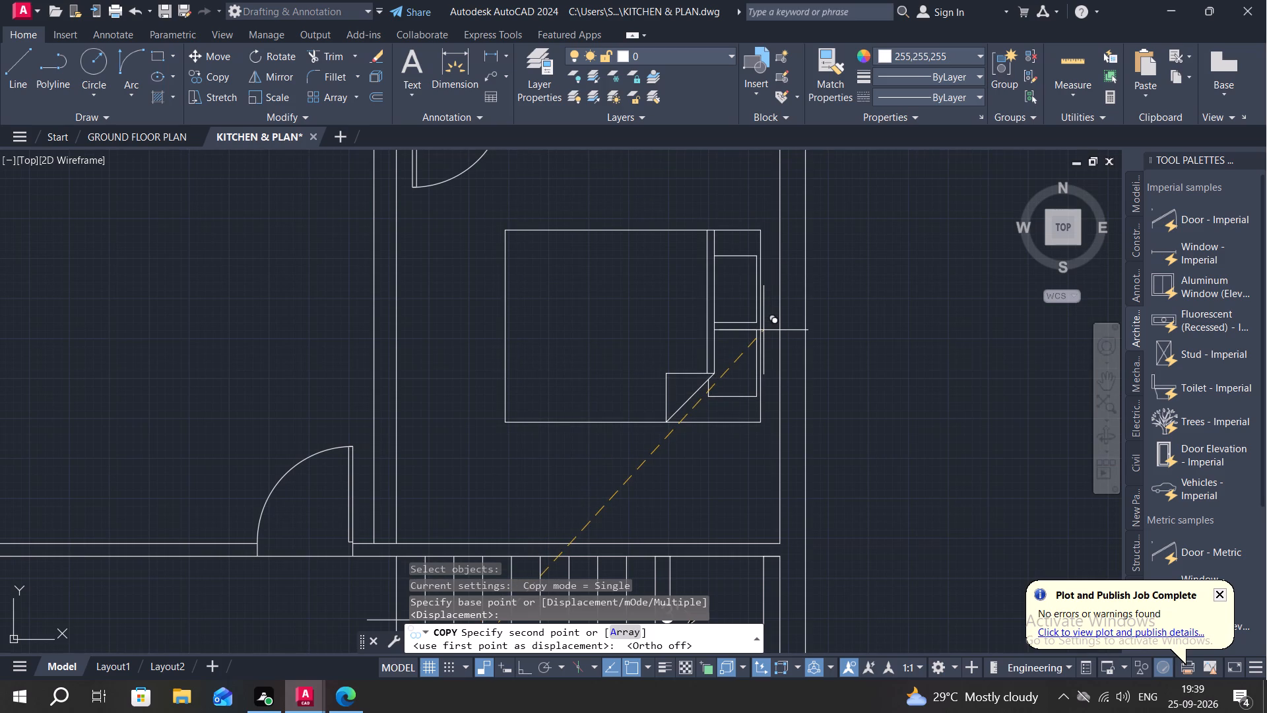
left_click(763, 329)
scroll(729, 315, "down", 2)
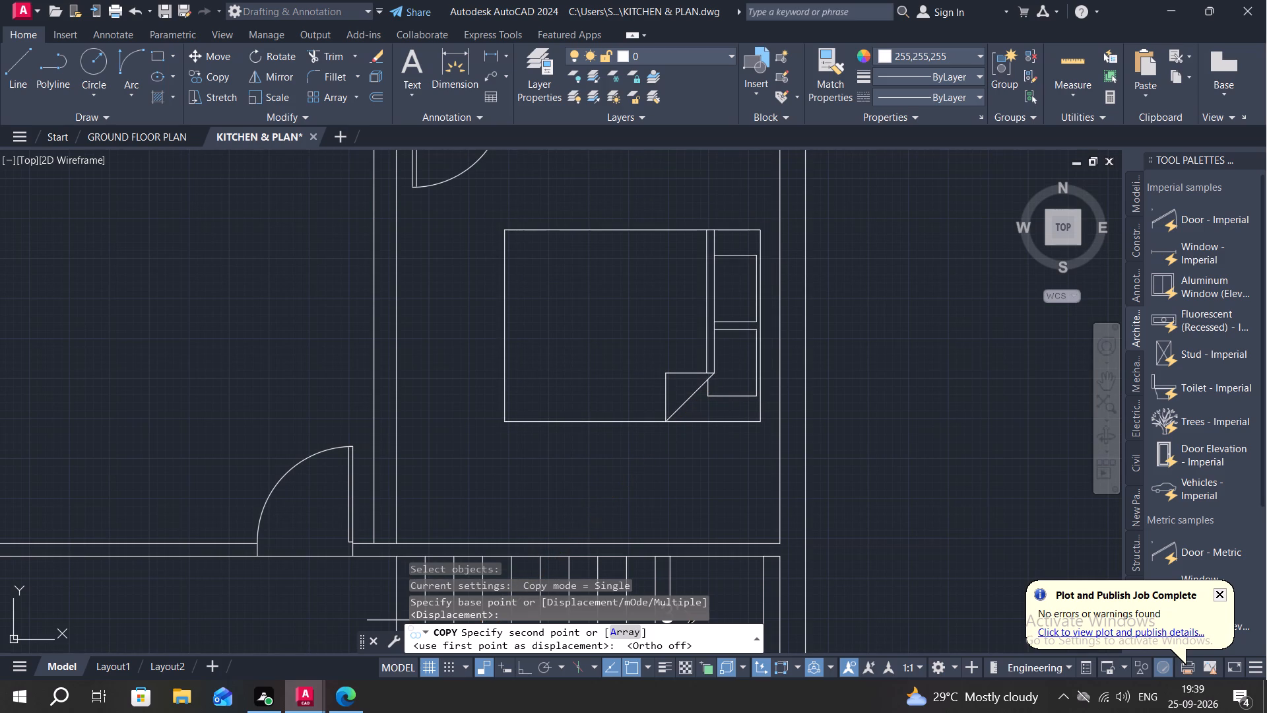
scroll(0, 85, "up", 1)
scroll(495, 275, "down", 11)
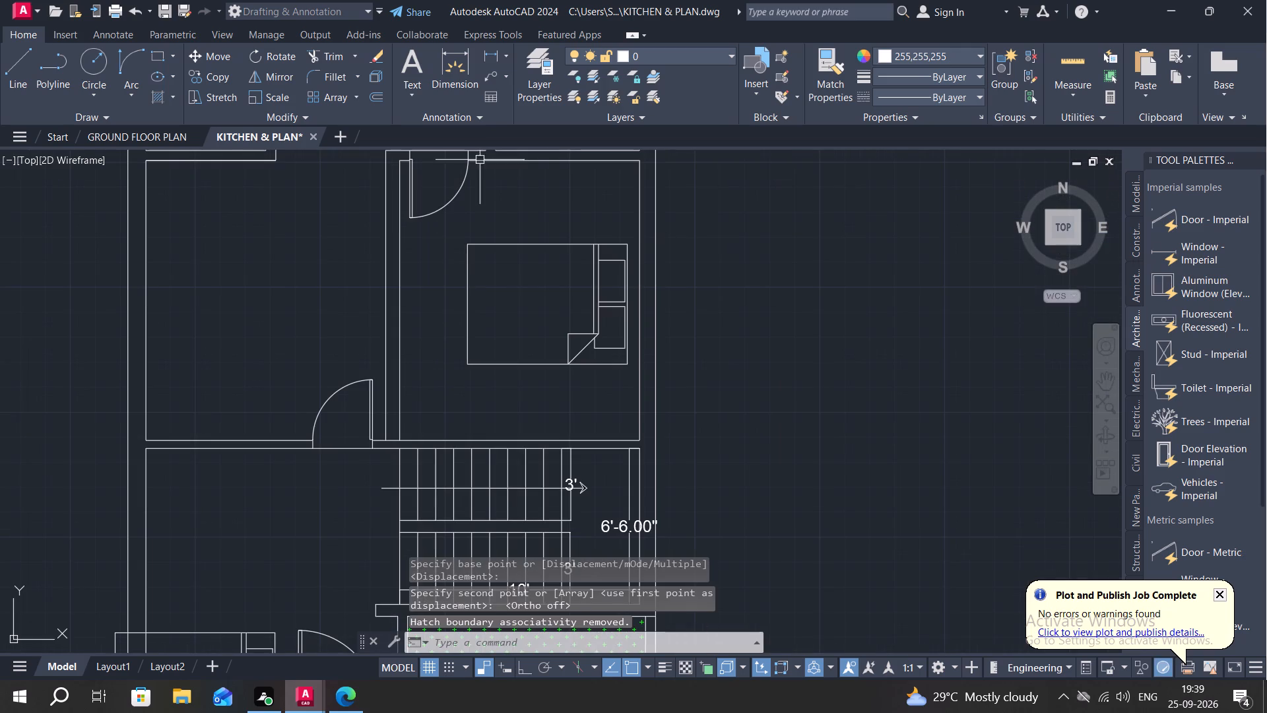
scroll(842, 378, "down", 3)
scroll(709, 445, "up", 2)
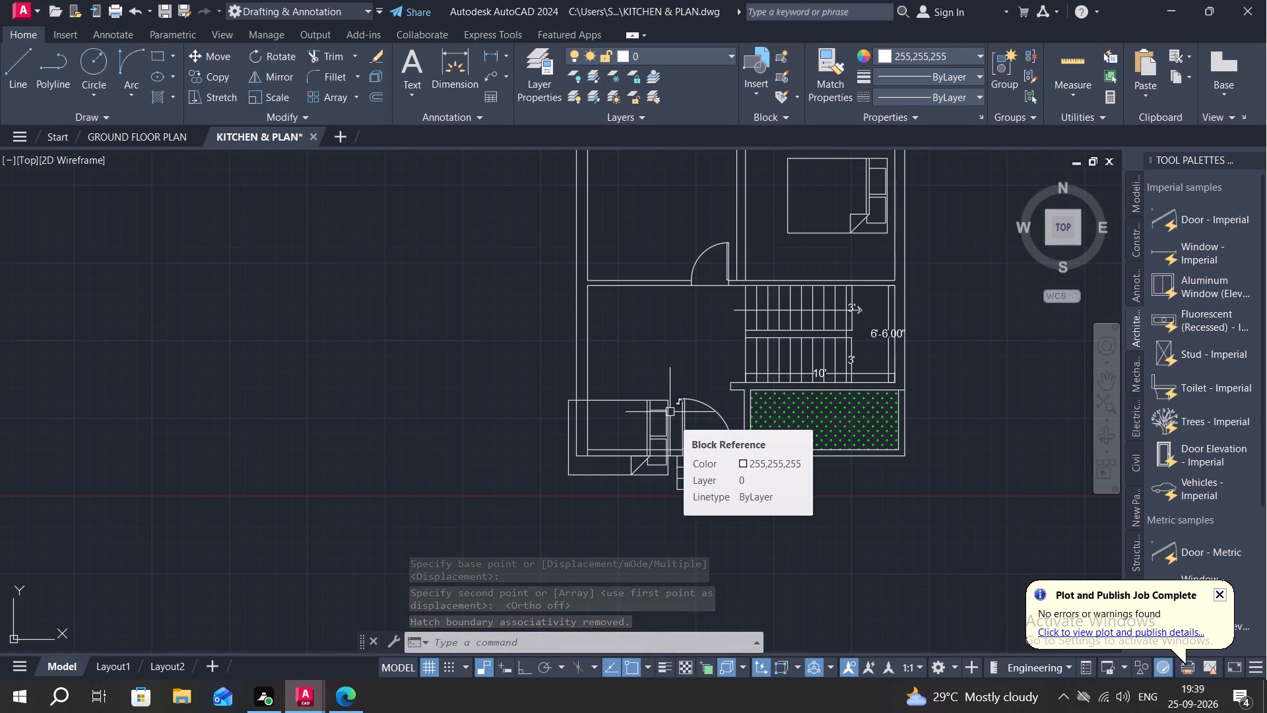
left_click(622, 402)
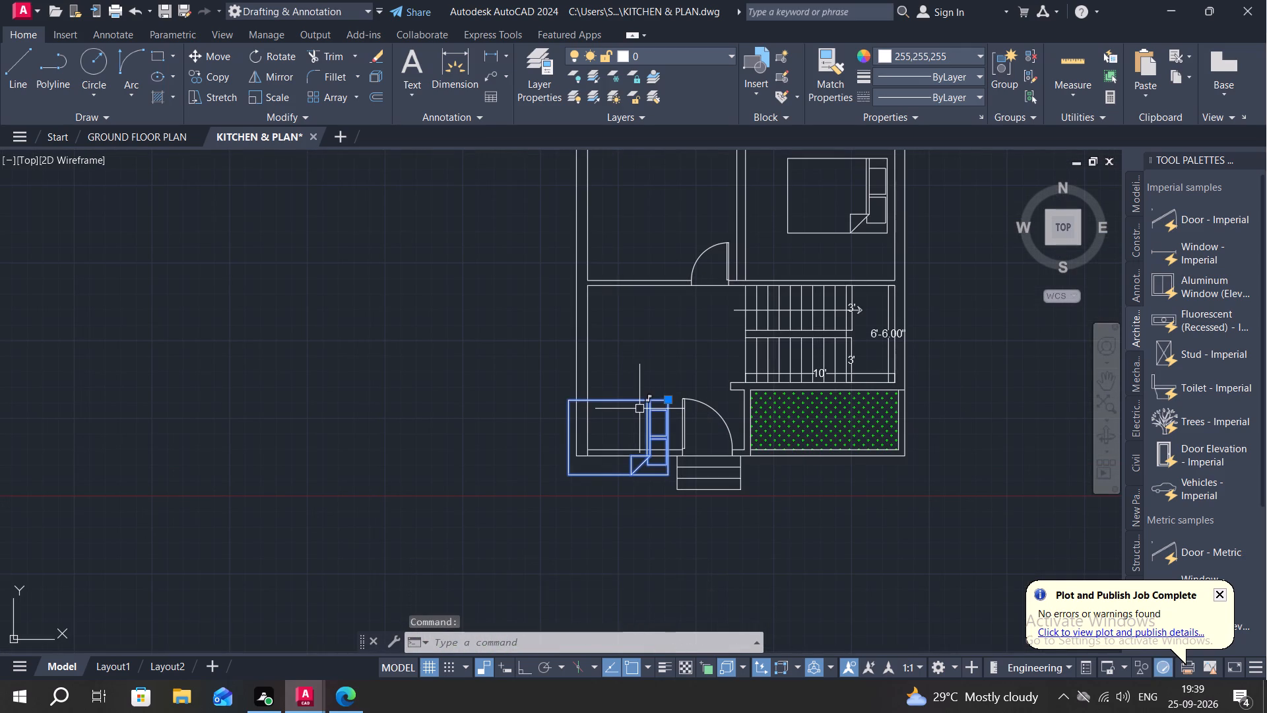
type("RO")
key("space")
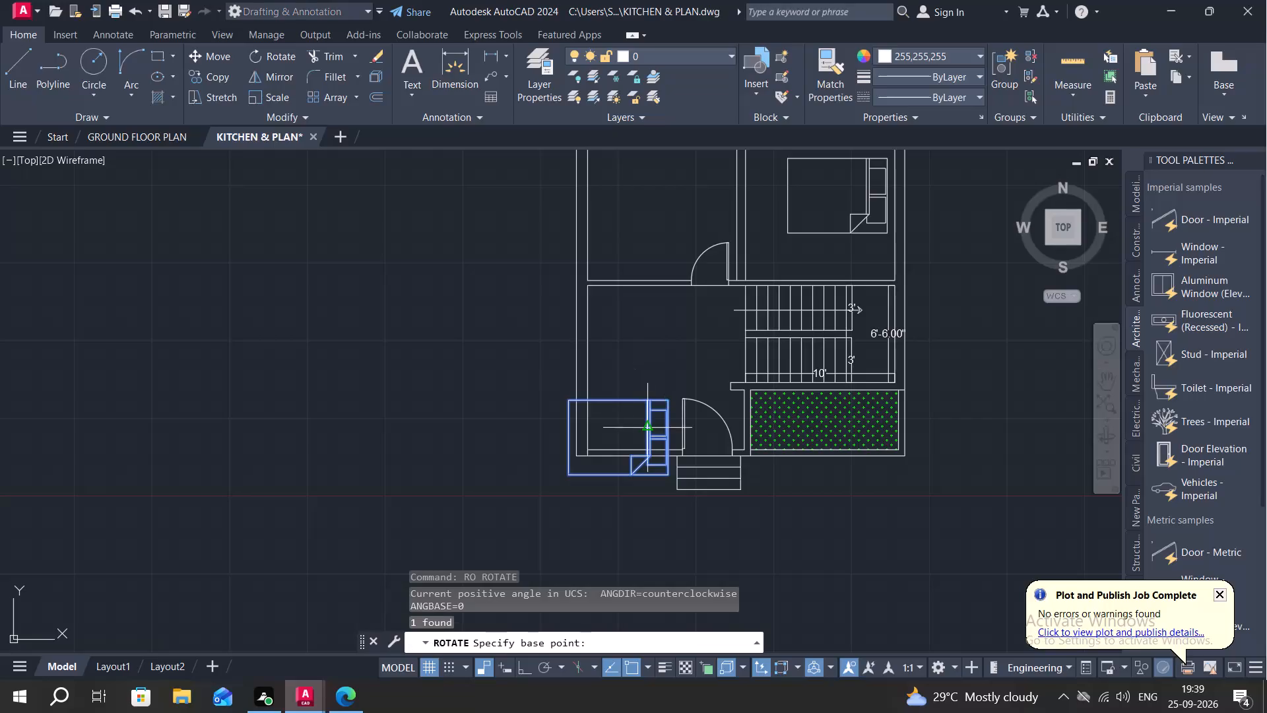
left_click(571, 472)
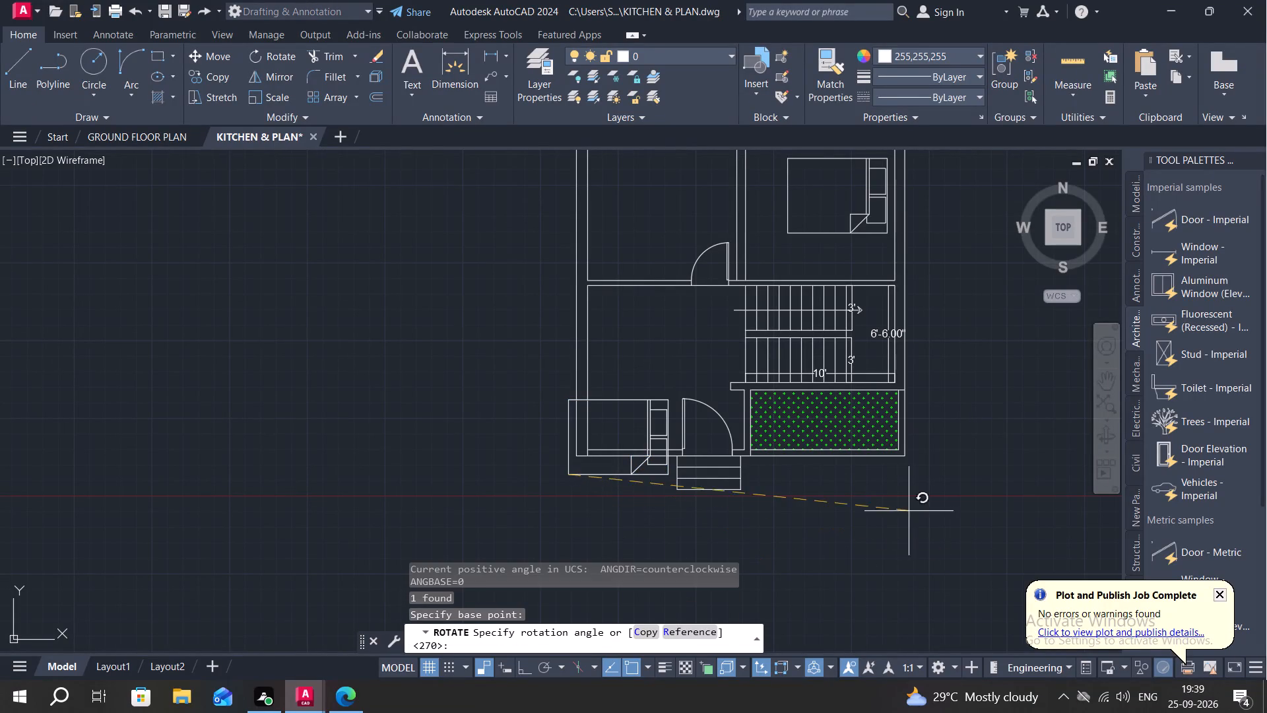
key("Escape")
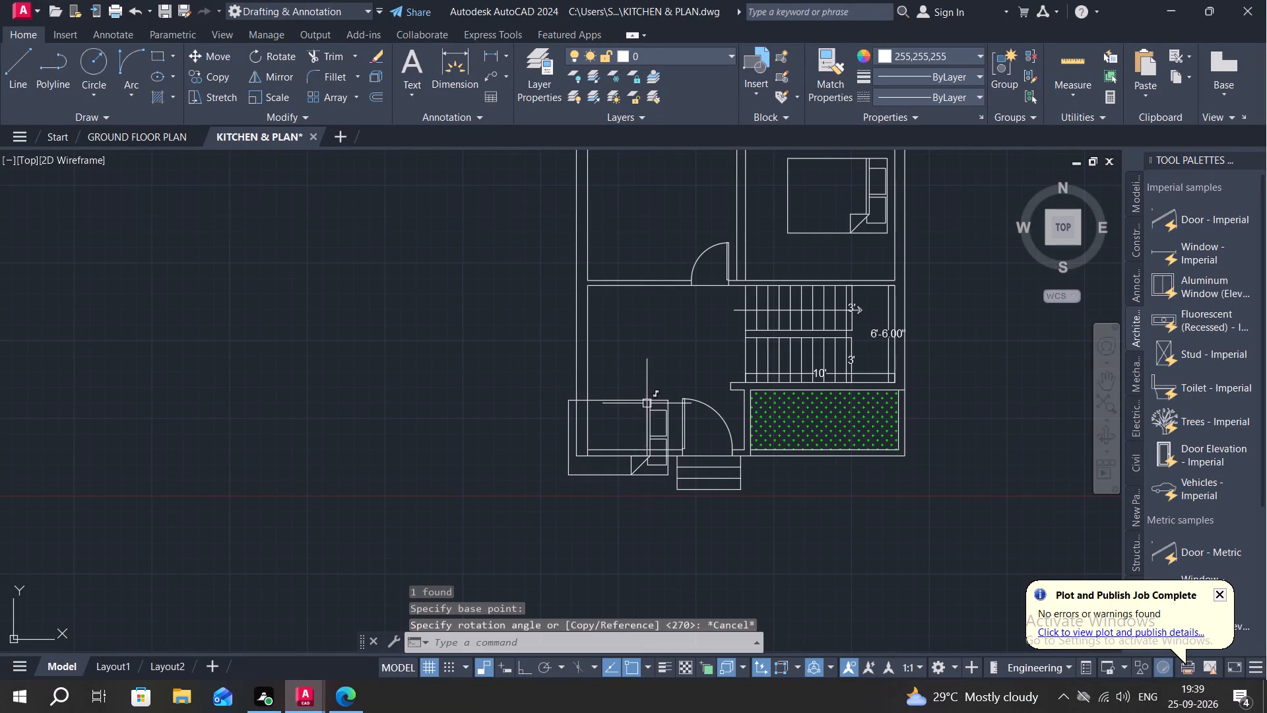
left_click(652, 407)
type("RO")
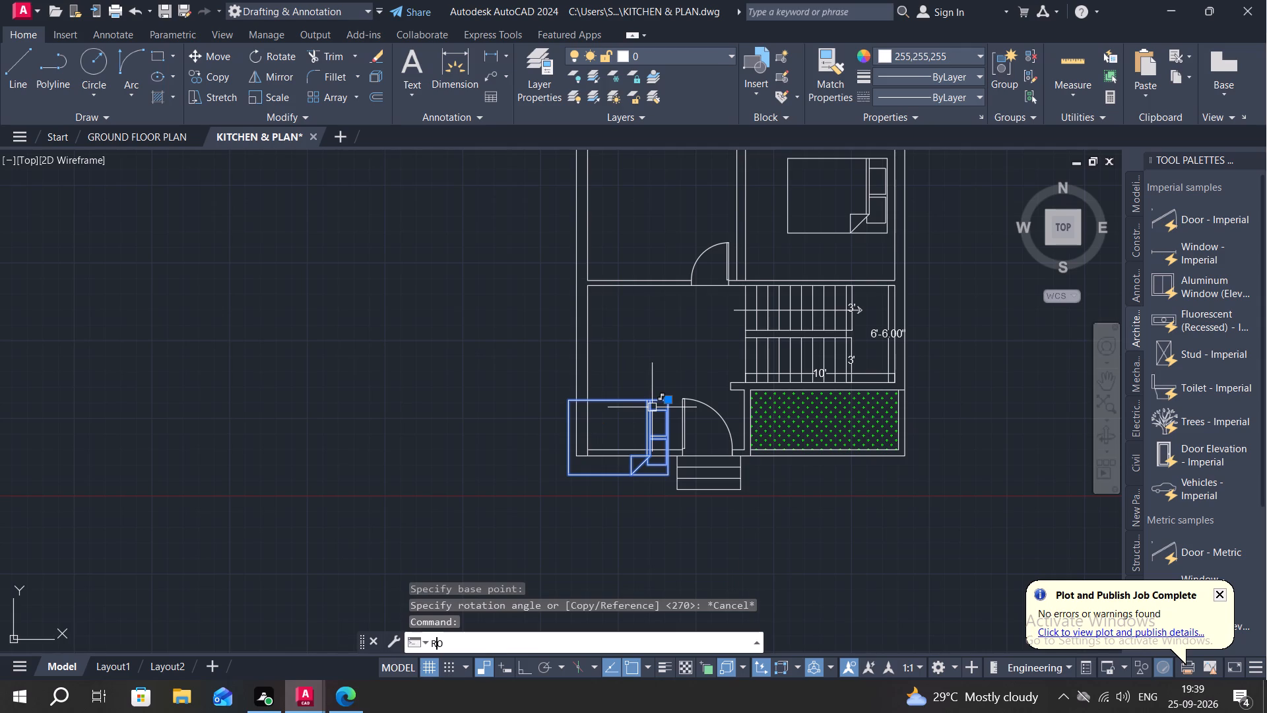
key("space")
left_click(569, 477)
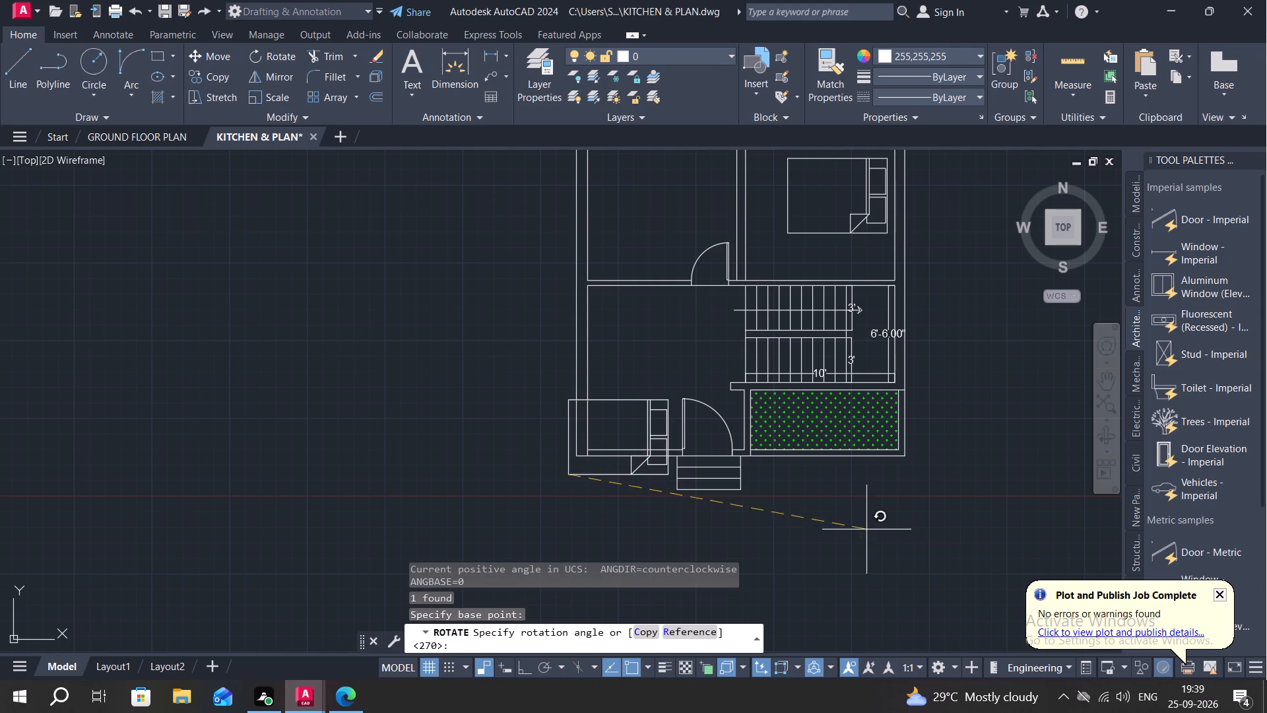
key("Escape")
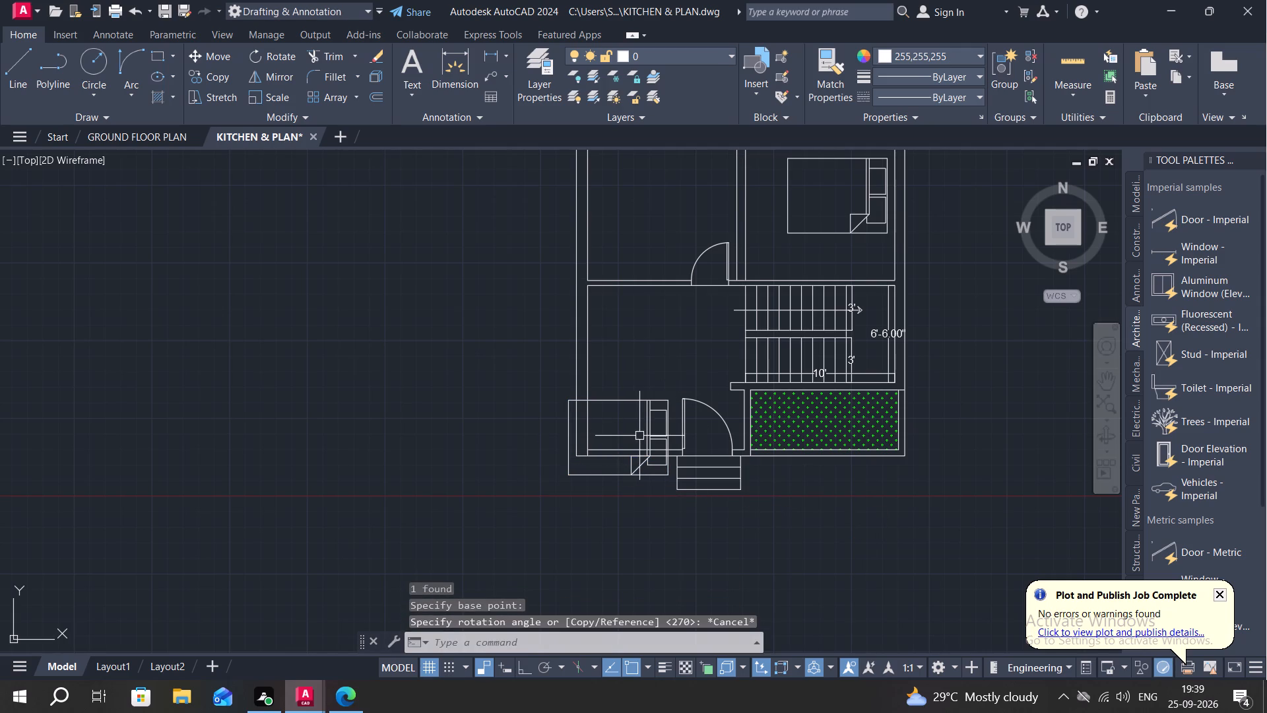
Delete the original bed overlapping the walls at the plan's lower left corner.
left_click(668, 413)
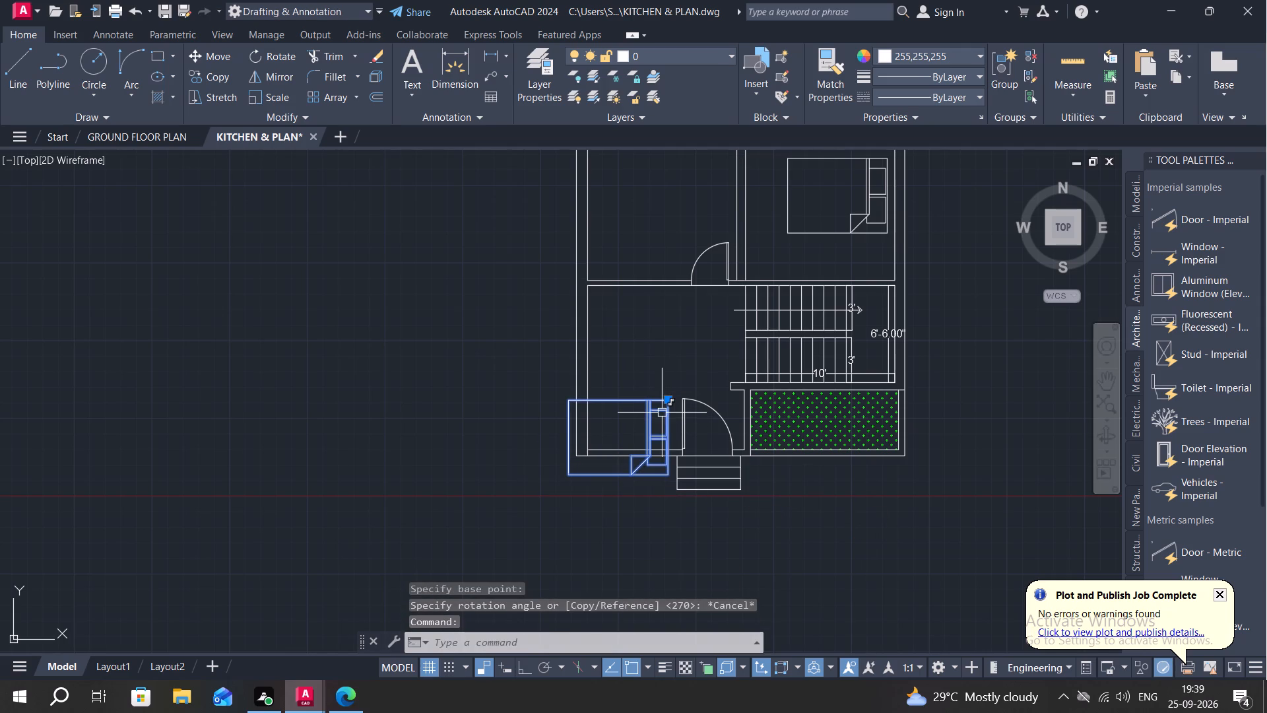
key("Delete")
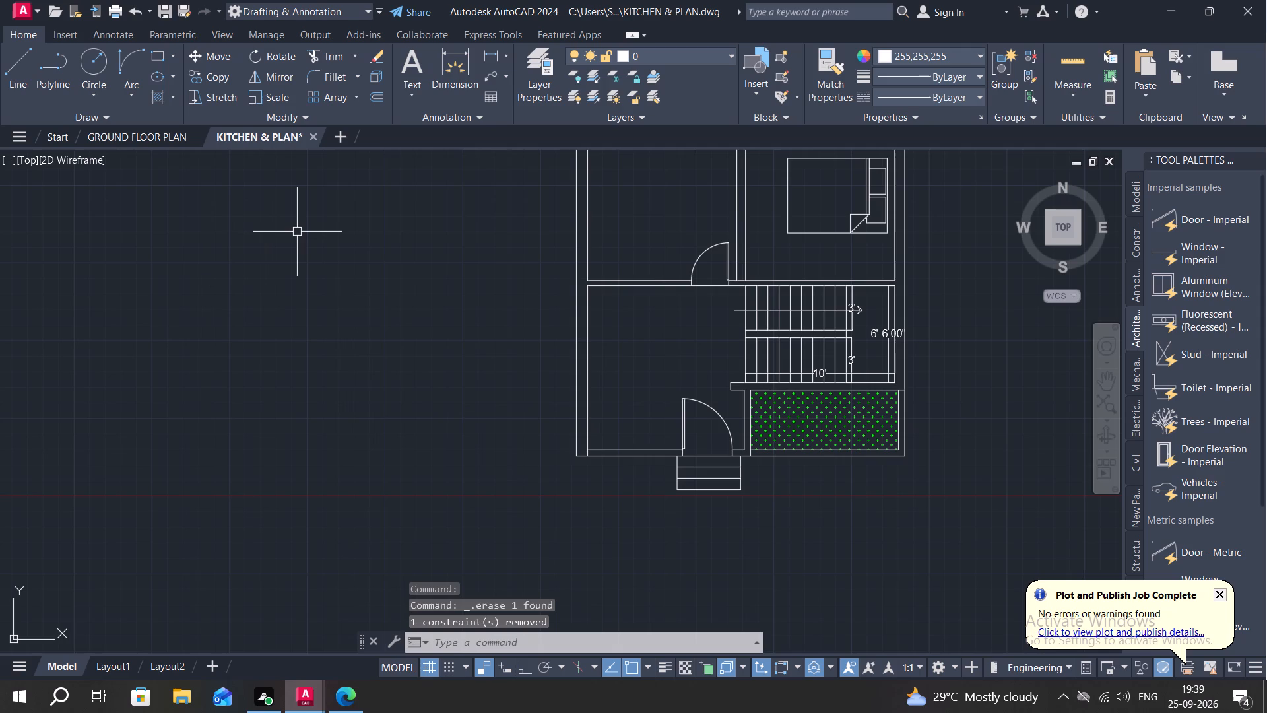
Insert a Bed - Queen block from DesignCenter at scale 1.00 and angle 0 in the empty area left of the plan.
key("ctrl+2")
left_click(332, 225)
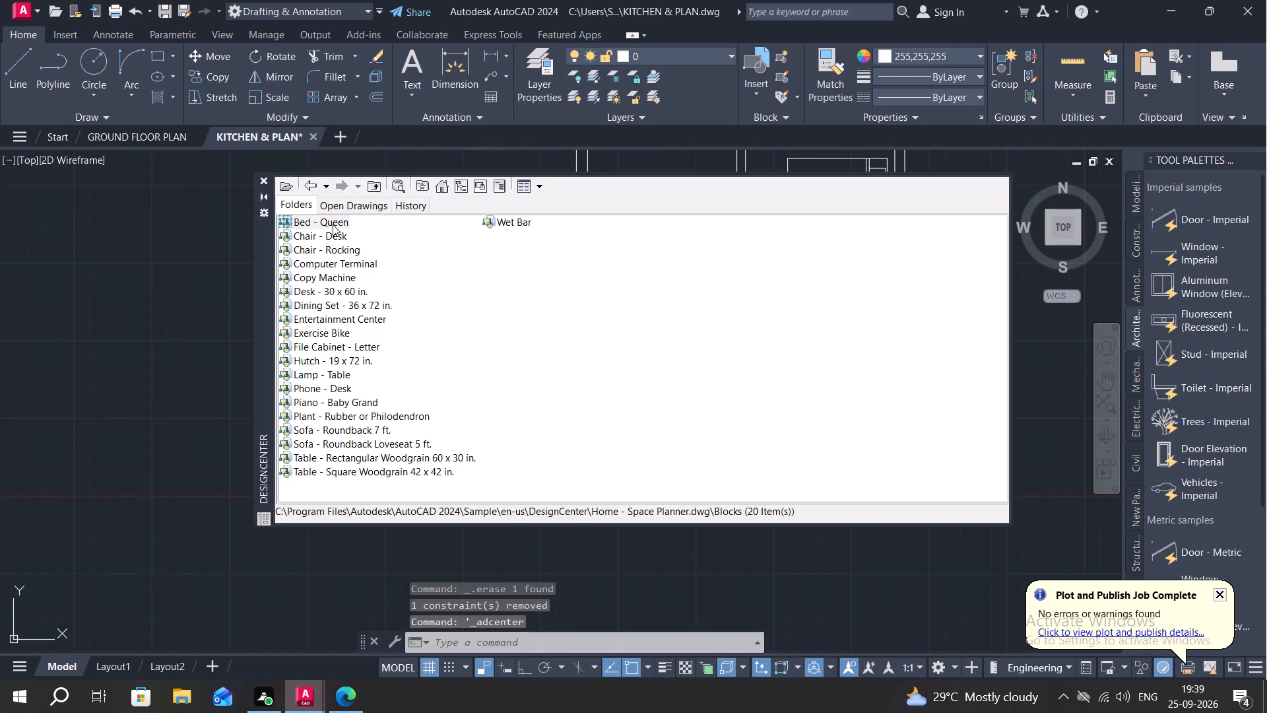
right_click(333, 224)
left_click(389, 232)
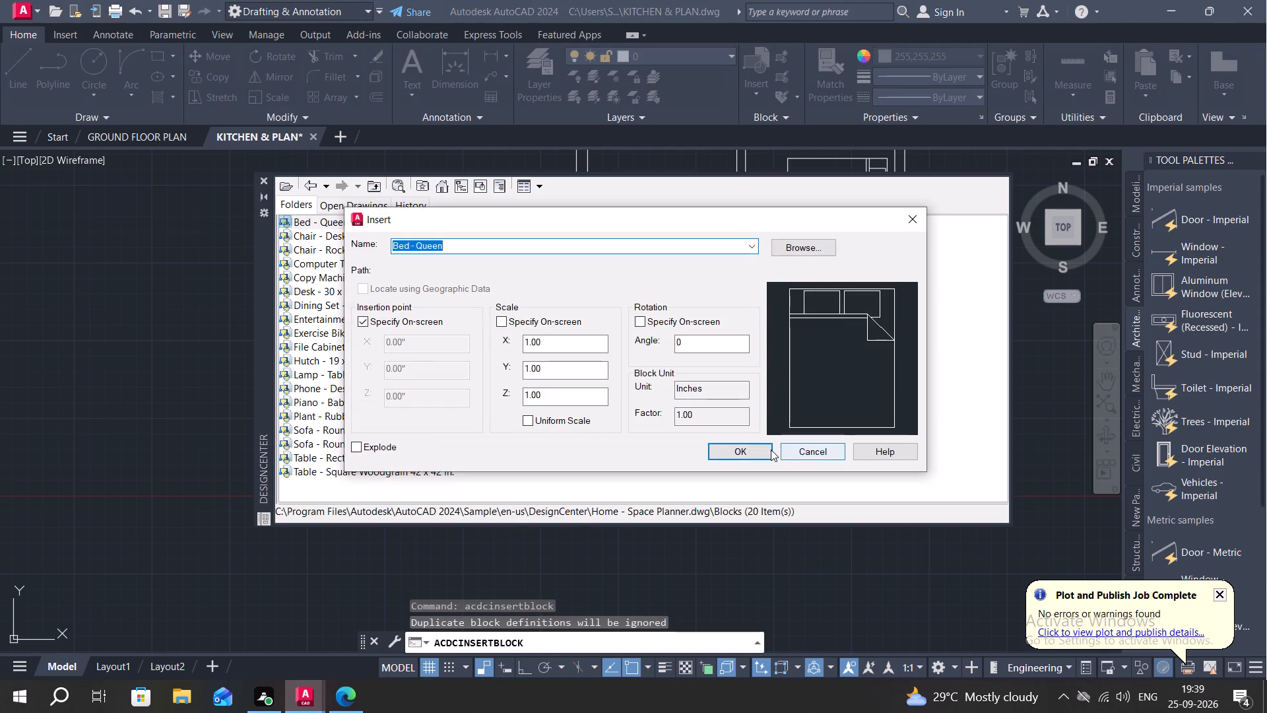
left_click(763, 440)
left_click(733, 449)
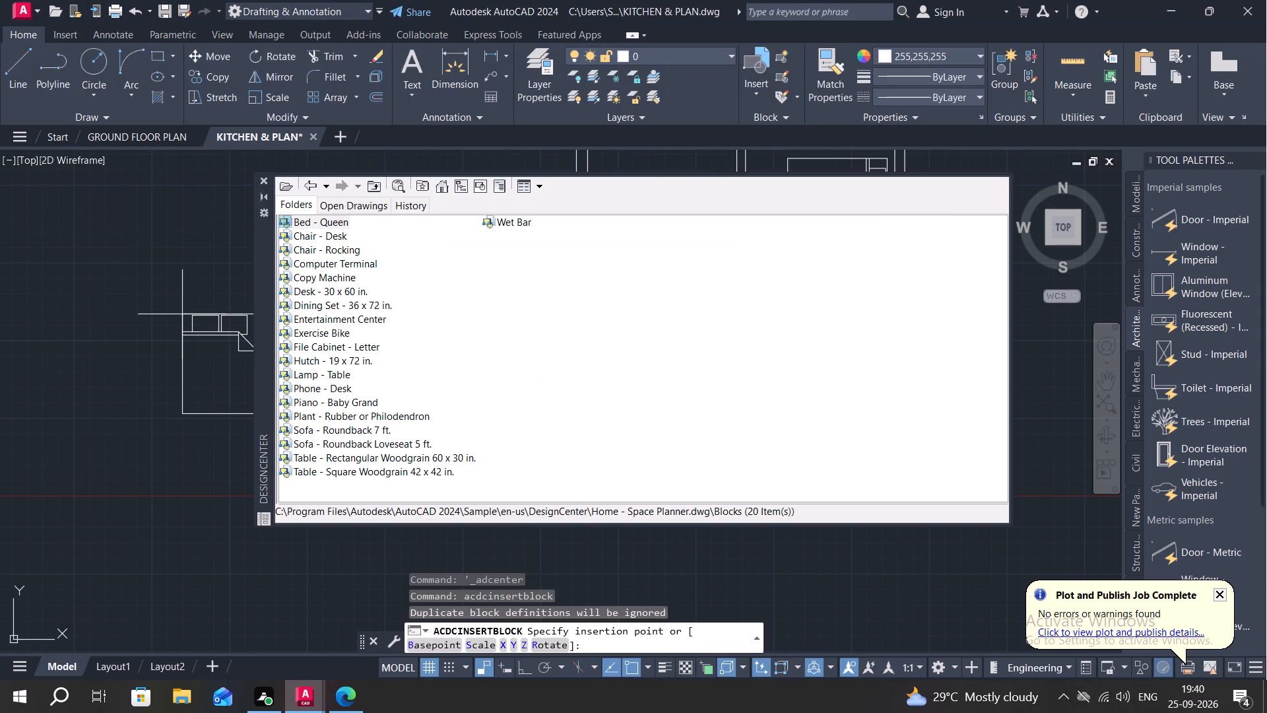
left_click_drag(181, 305, 171, 301)
left_click(263, 180)
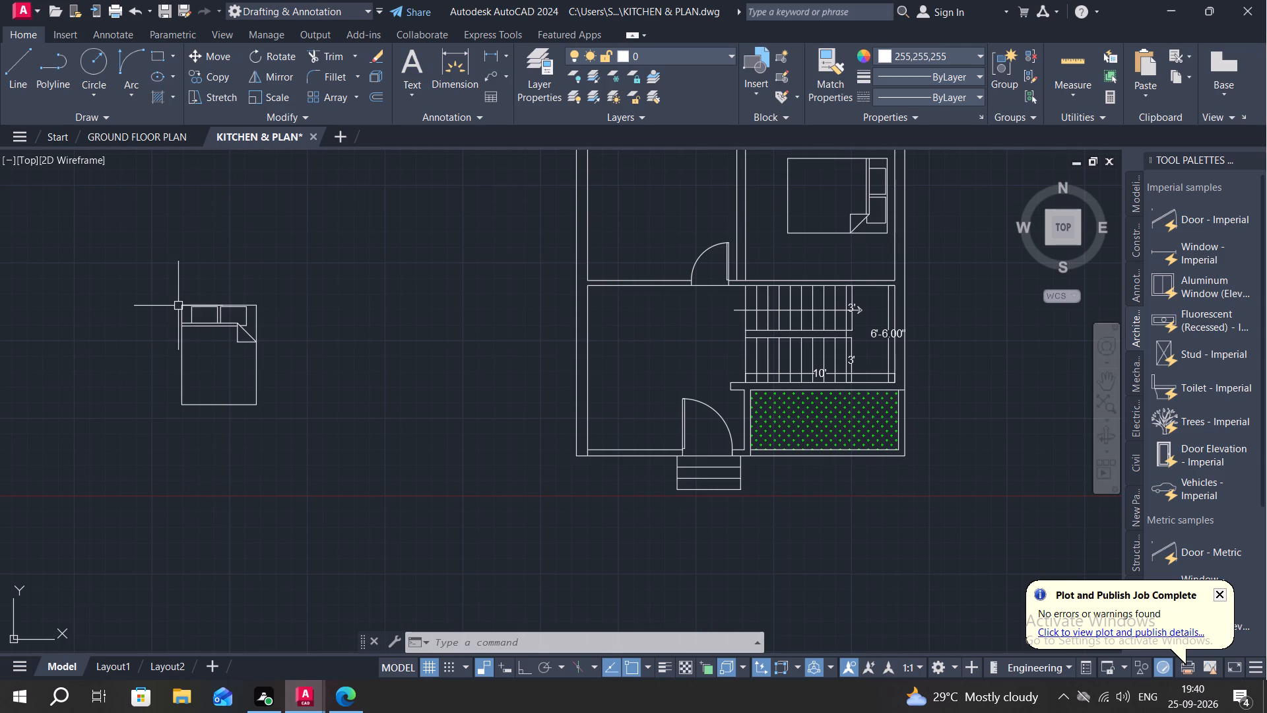
Copy the new queen bed into the plan's upper right room, with its headboard against the top wall's inner line.
key("c")
type("O")
key("space")
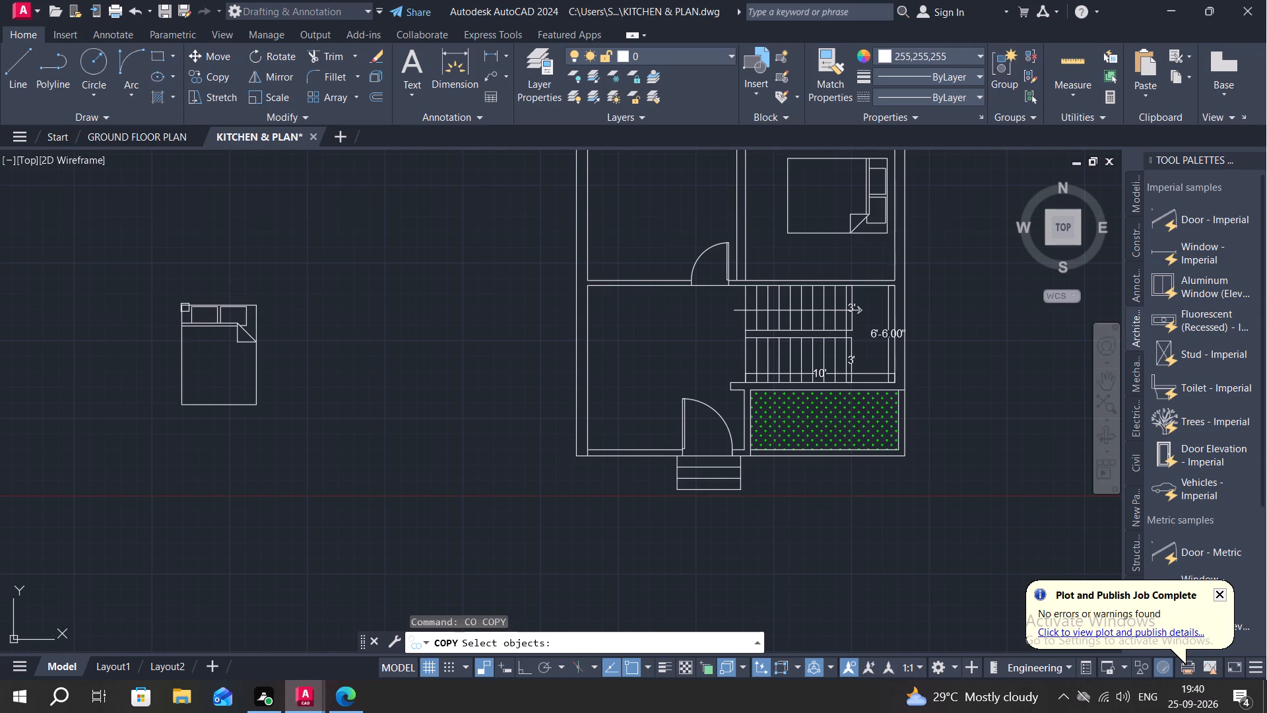
left_click(187, 308)
right_click(187, 308)
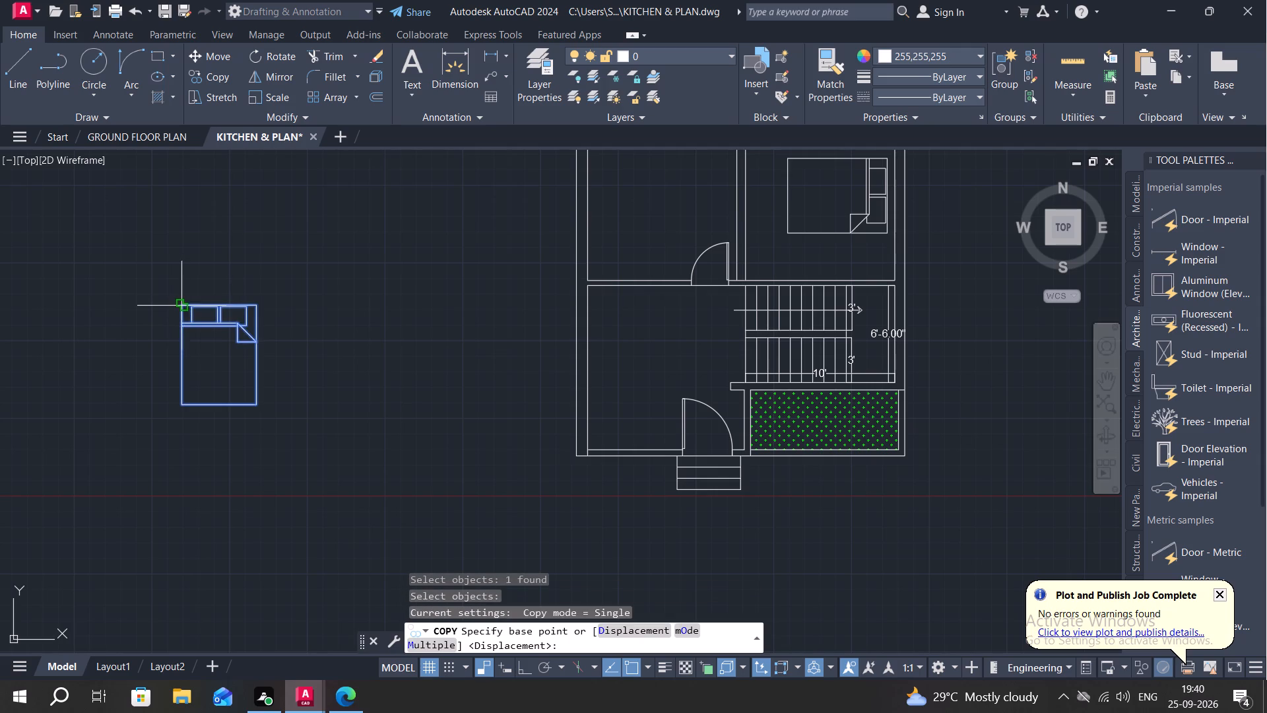
left_click(181, 304)
scroll(349, 280, "down", 3)
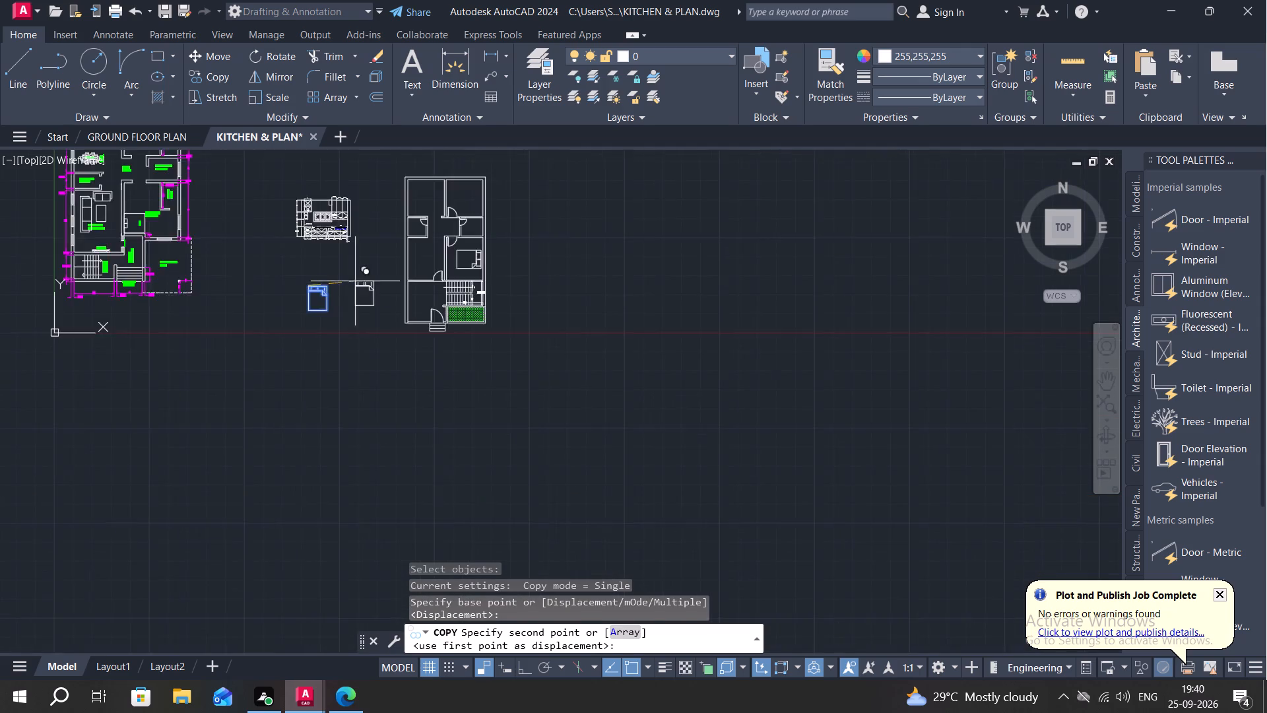
scroll(355, 281, "down", 2)
scroll(409, 233, "up", 4)
scroll(353, 298, "up", 3)
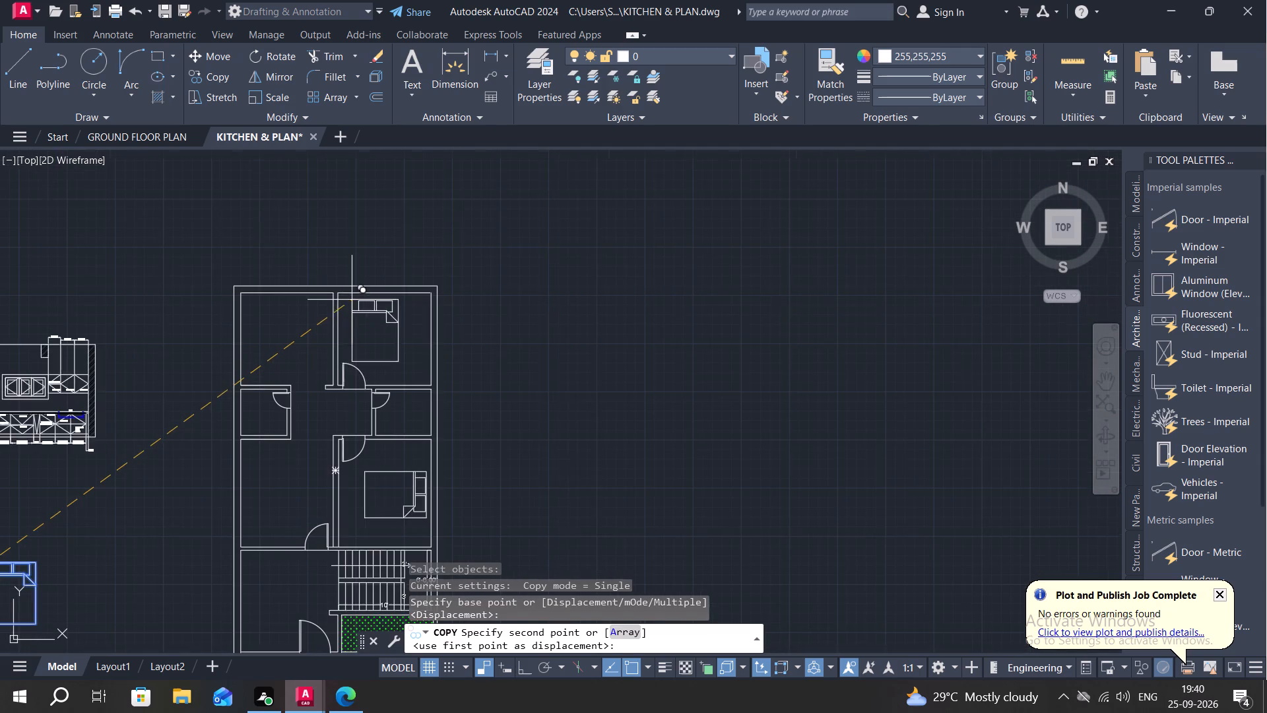
scroll(352, 298, "up", 1)
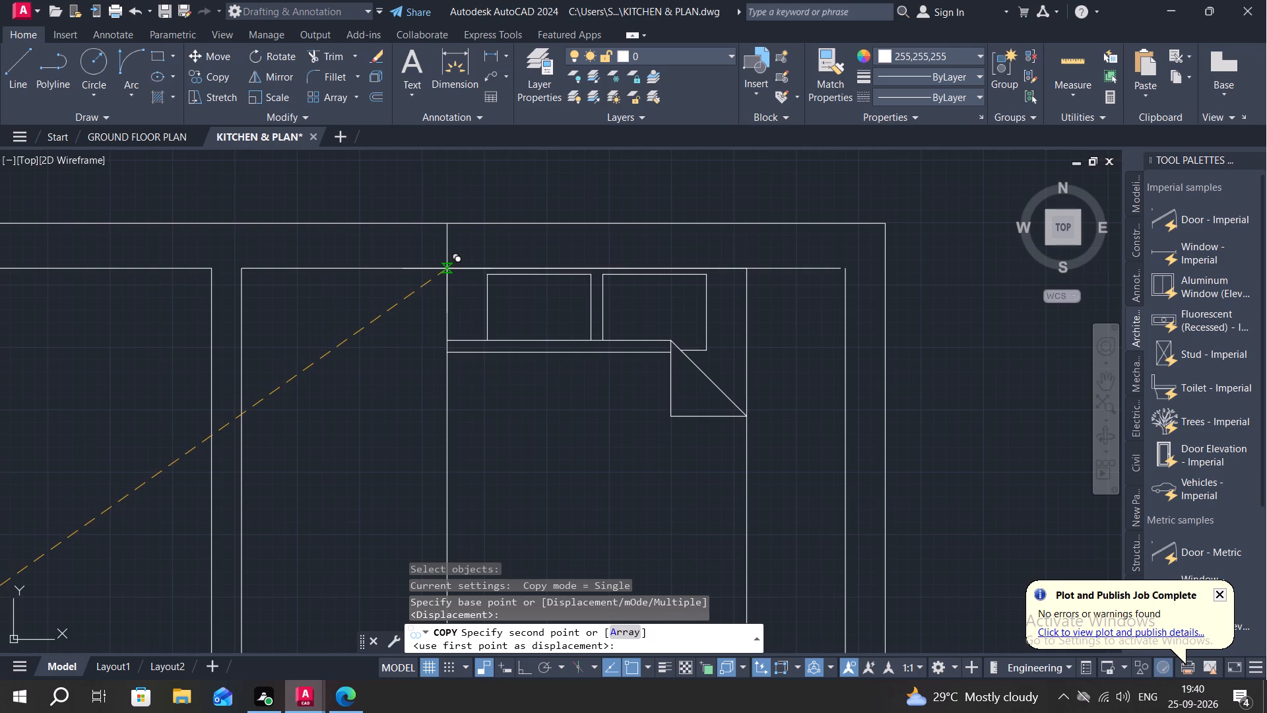
left_click(447, 269)
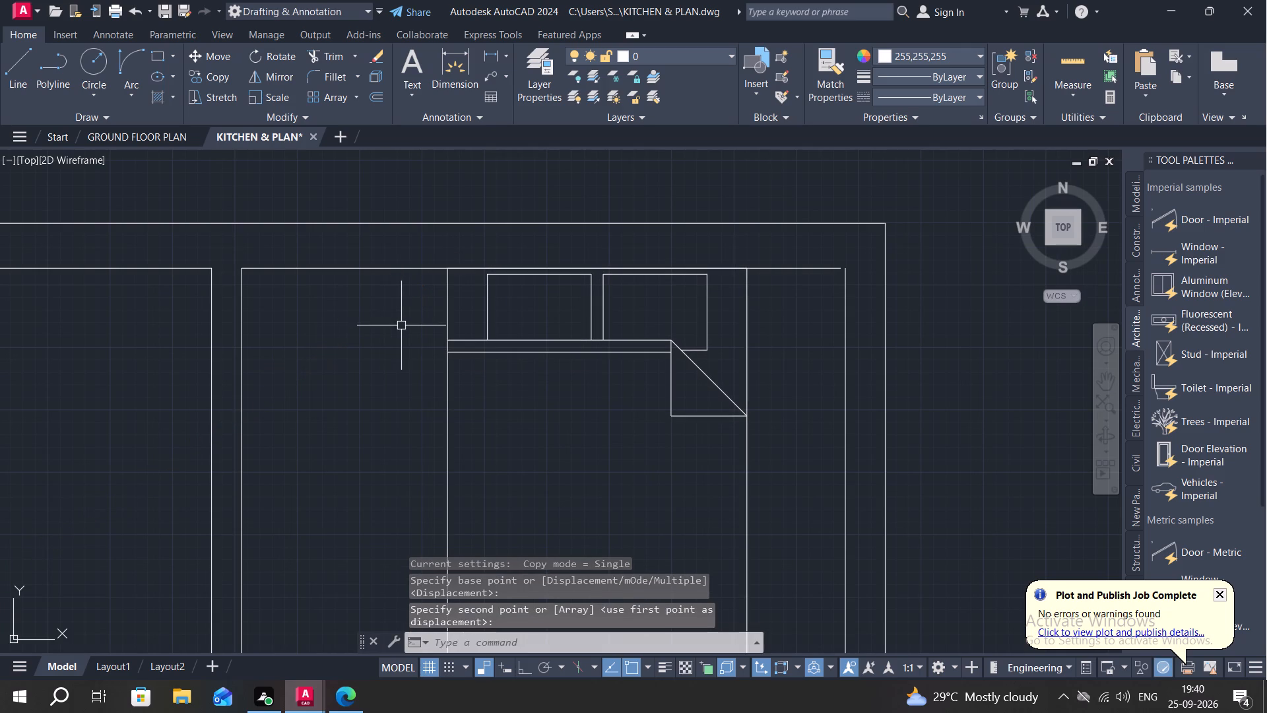
Extend the top wall's inner line in the upper right room to meet the right wall's inner line.
type("EX")
key("space")
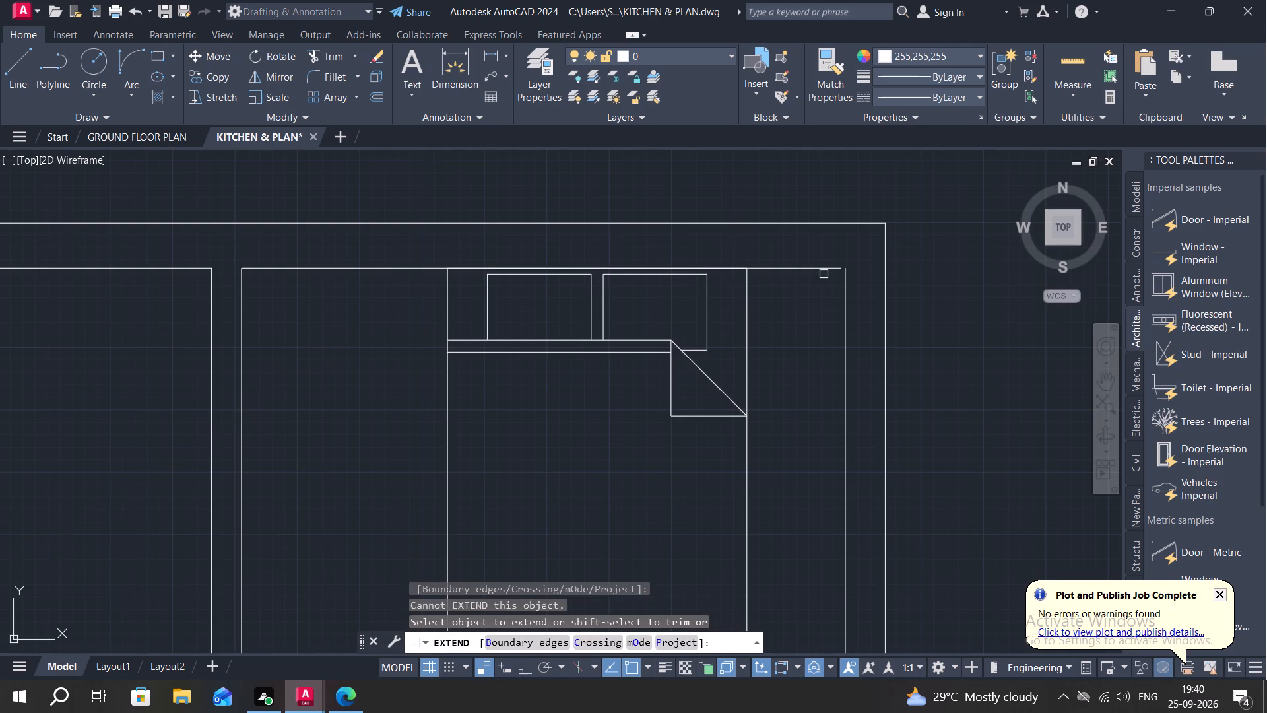
left_click(829, 268)
key("Escape")
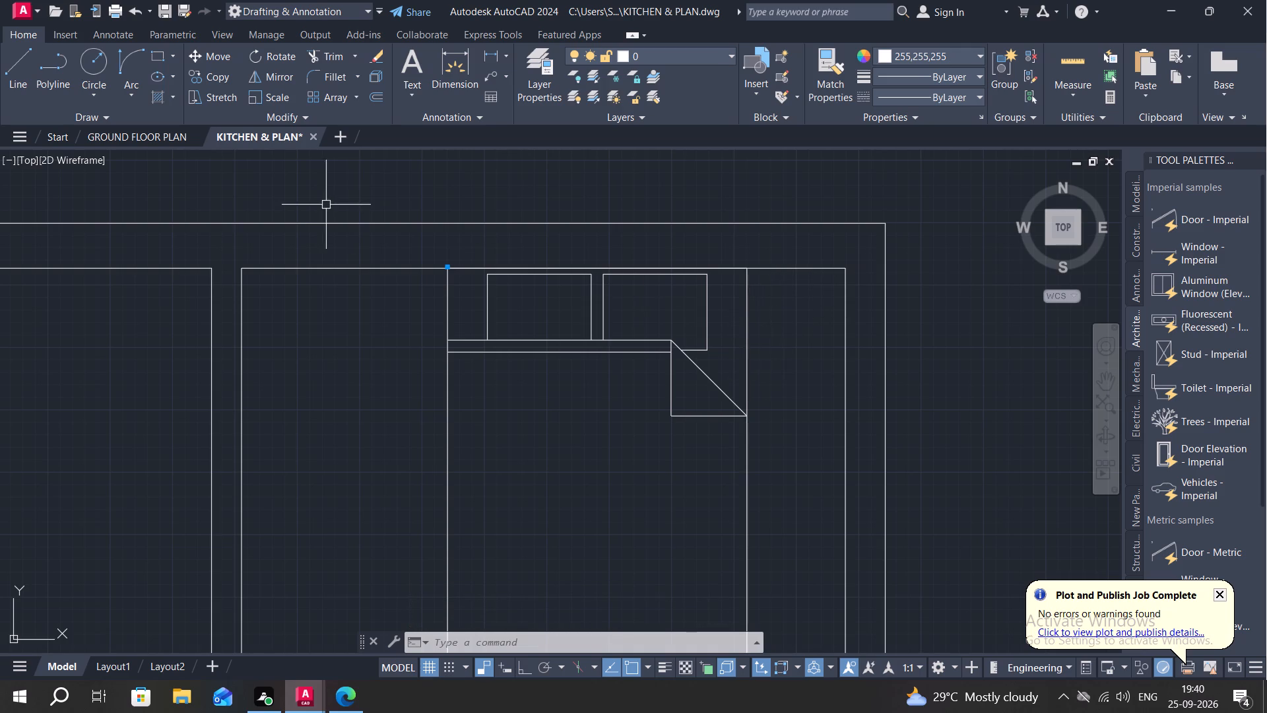
Draw two short lines across the top wall of the upper left room to mark a wall opening.
middle_click_drag(317, 203, 1044, 269)
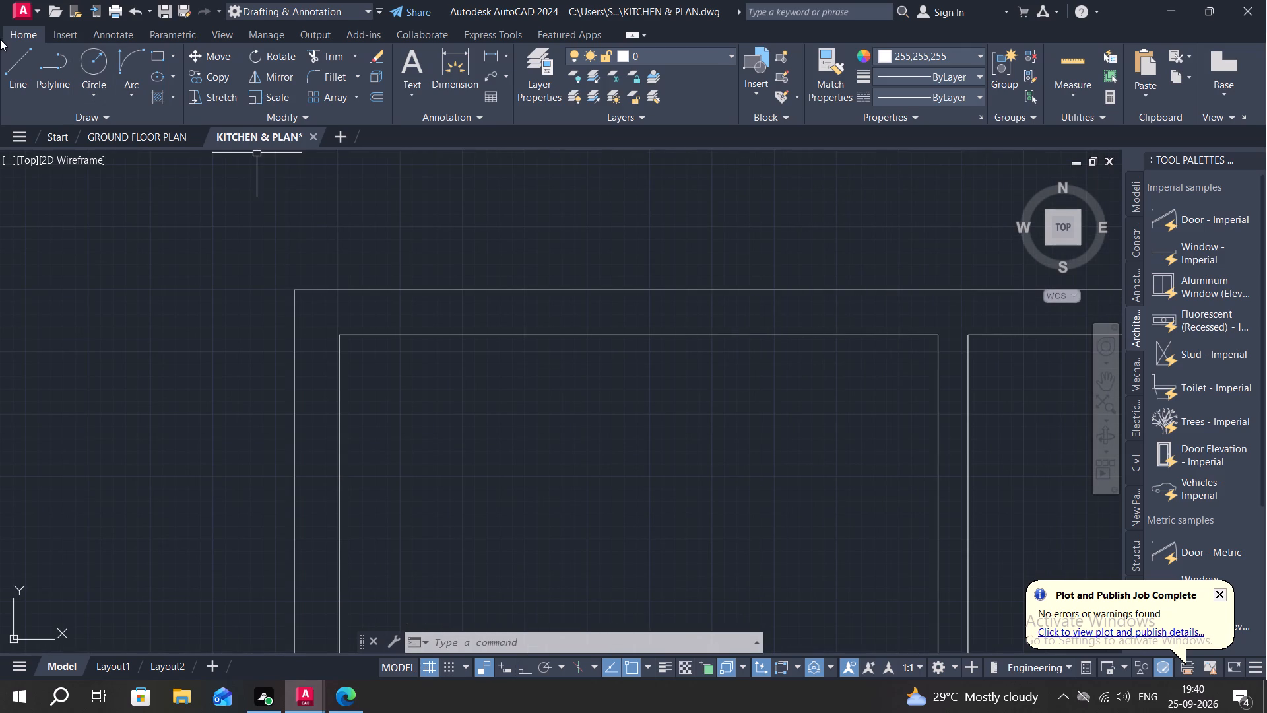
left_click(16, 56)
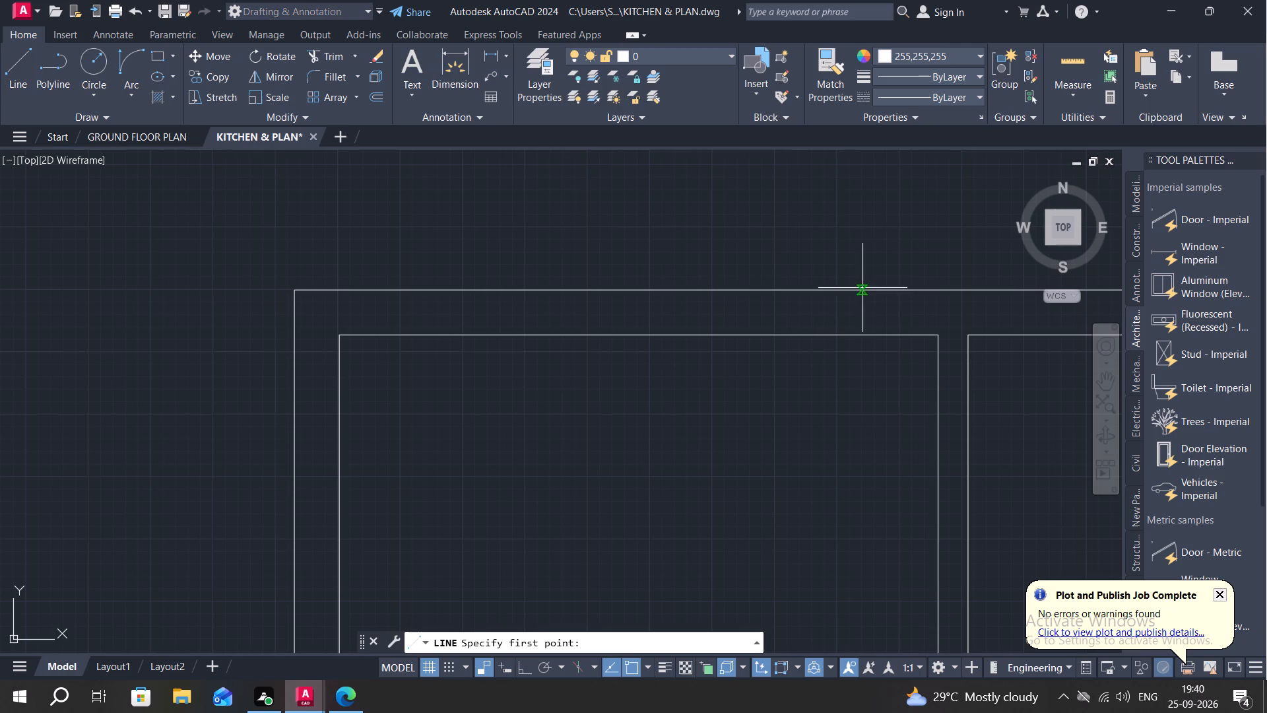
left_click(870, 292)
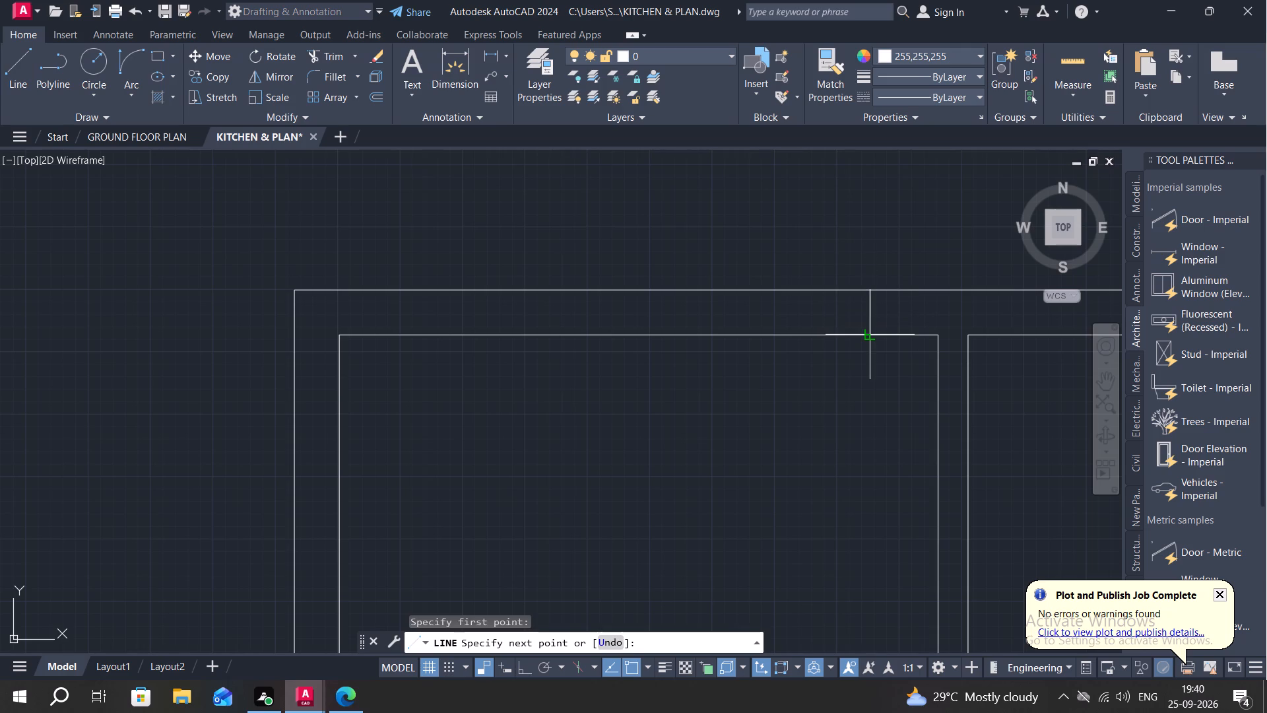
left_click(874, 336)
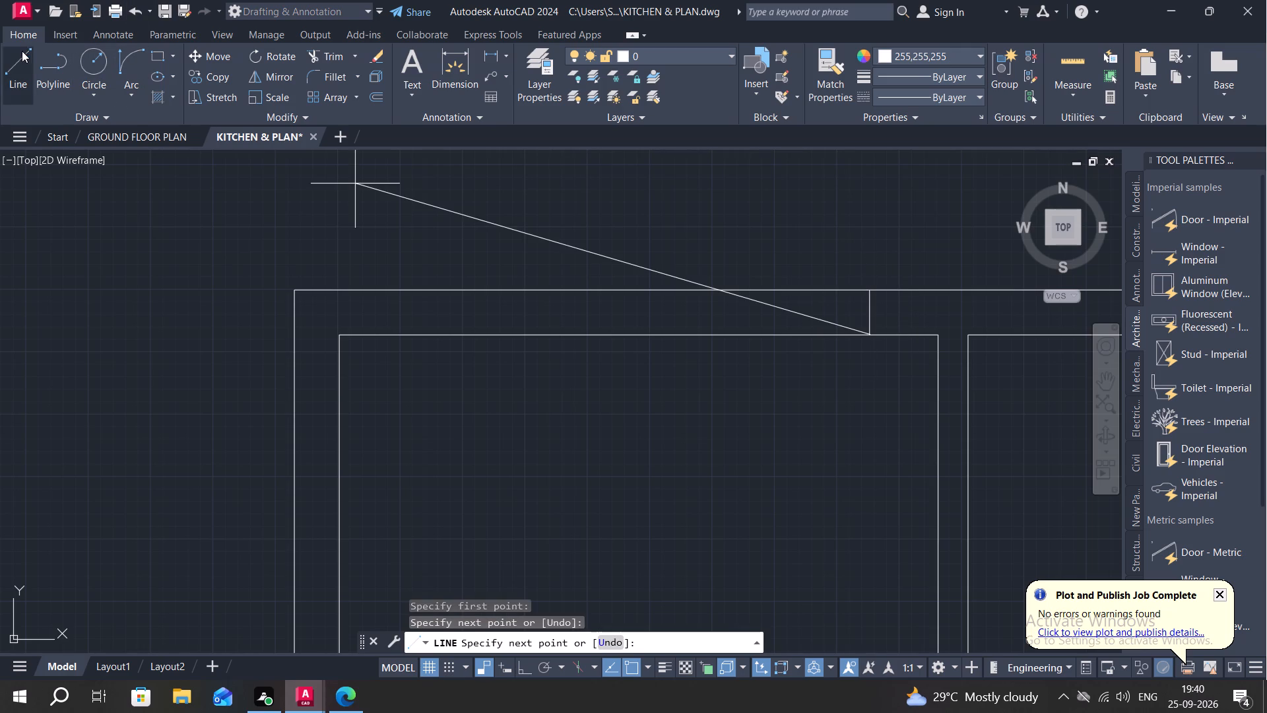
left_click(22, 51)
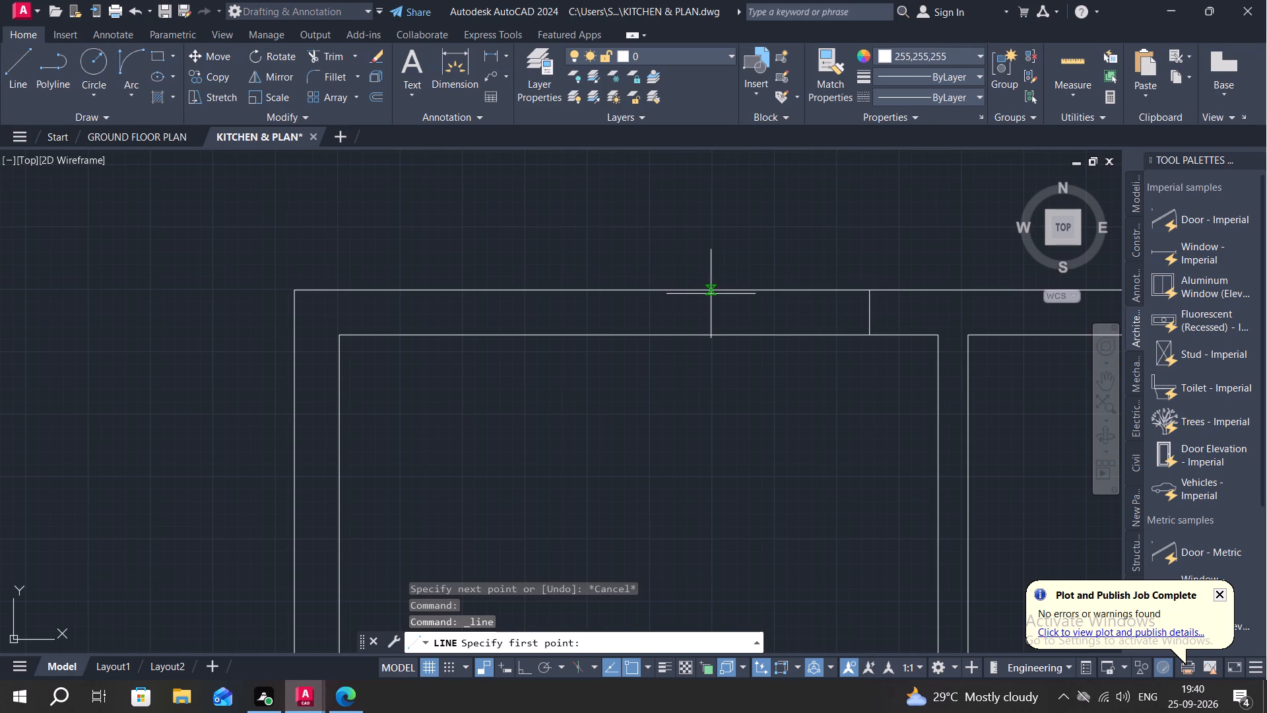
left_click(711, 293)
left_click(714, 332)
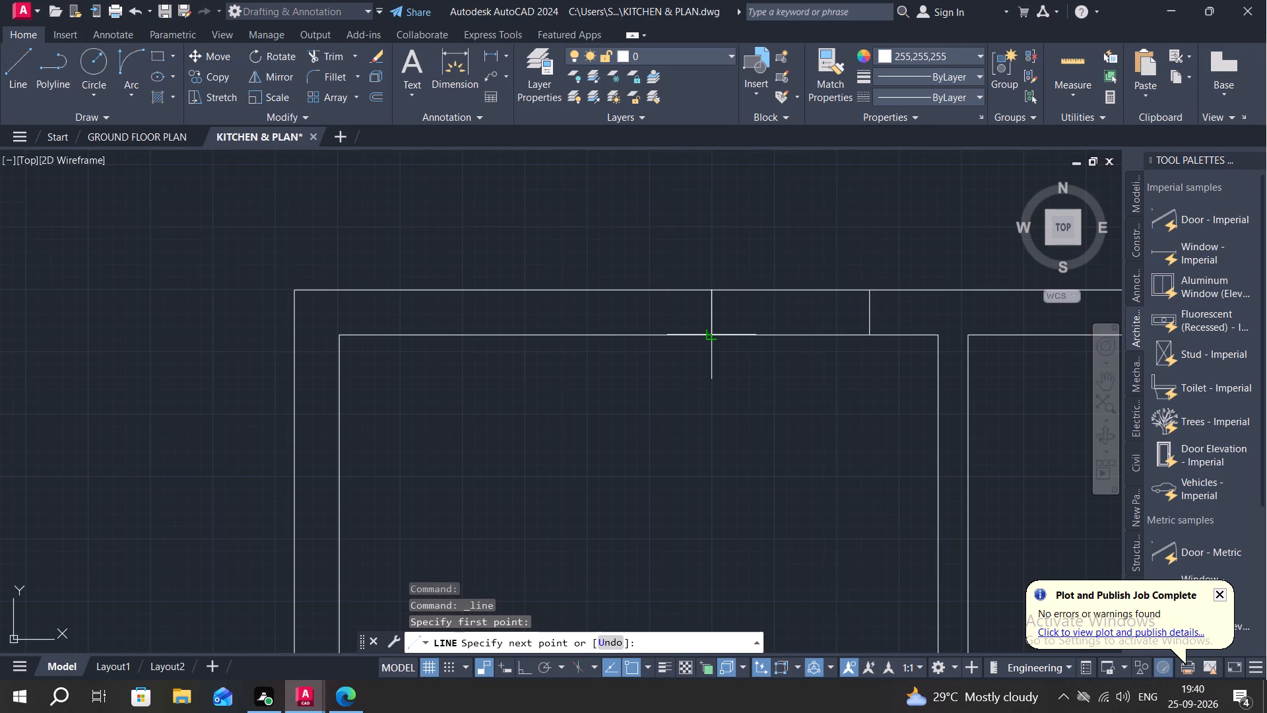
Draw two short lines across the upper left room's outer left wall to mark an opening.
left_click(21, 47)
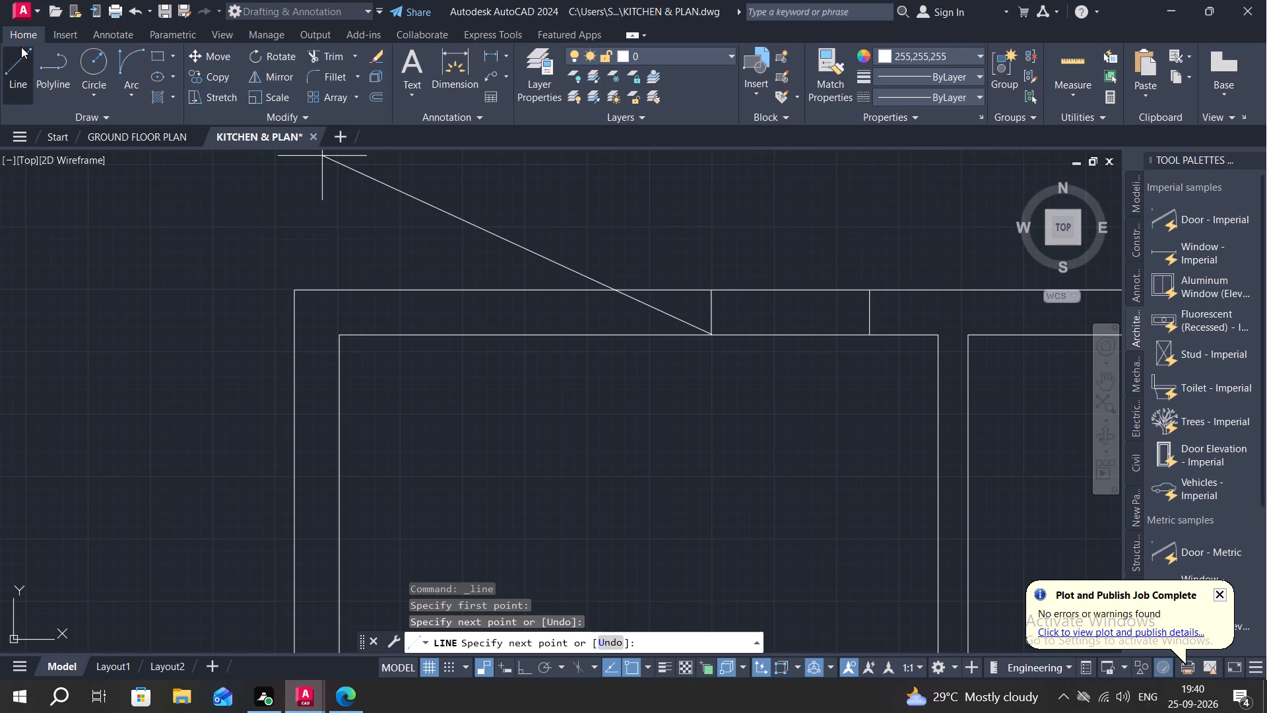
middle_click_drag(527, 489, 586, 378)
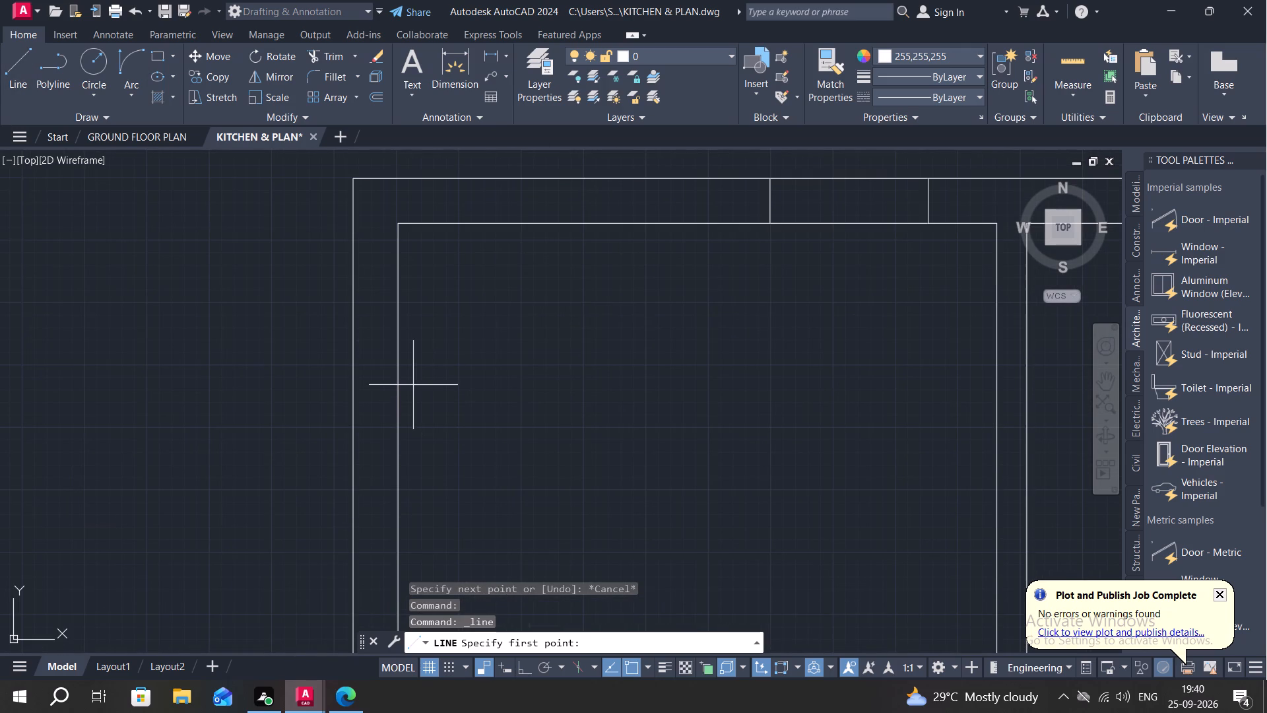
left_click(350, 366)
left_click(400, 364)
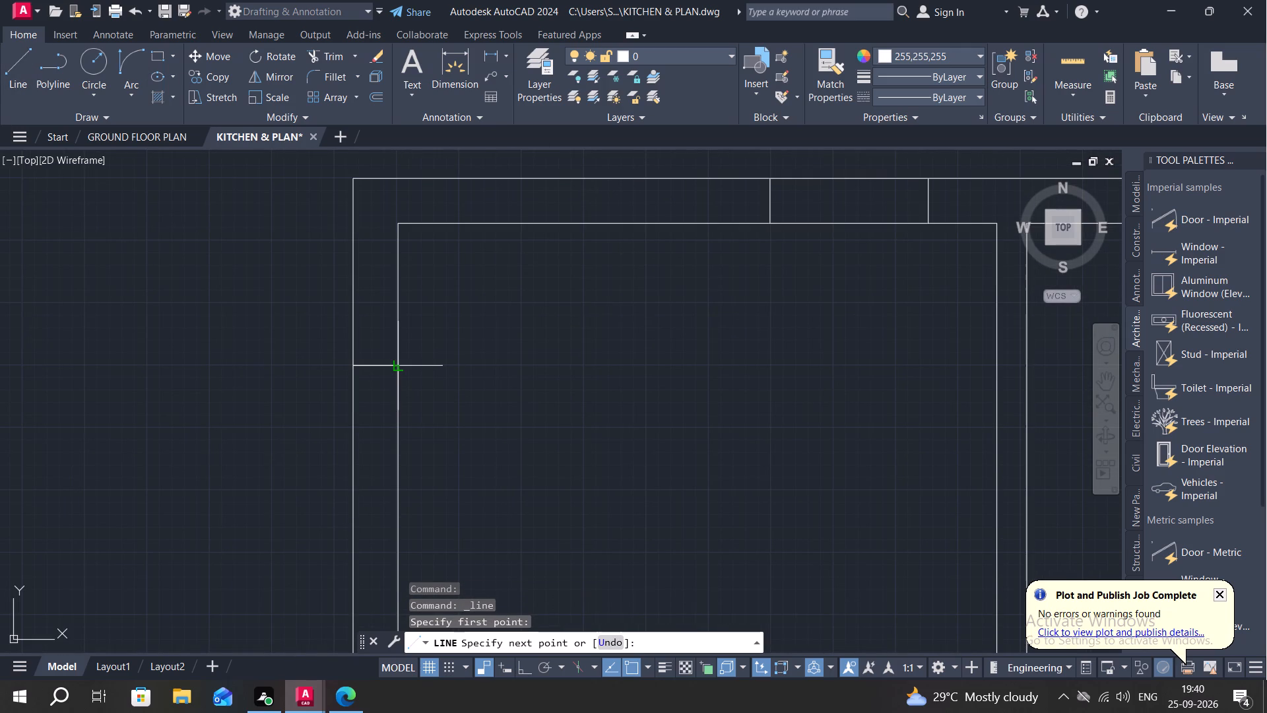
middle_click_drag(524, 412, 581, 258)
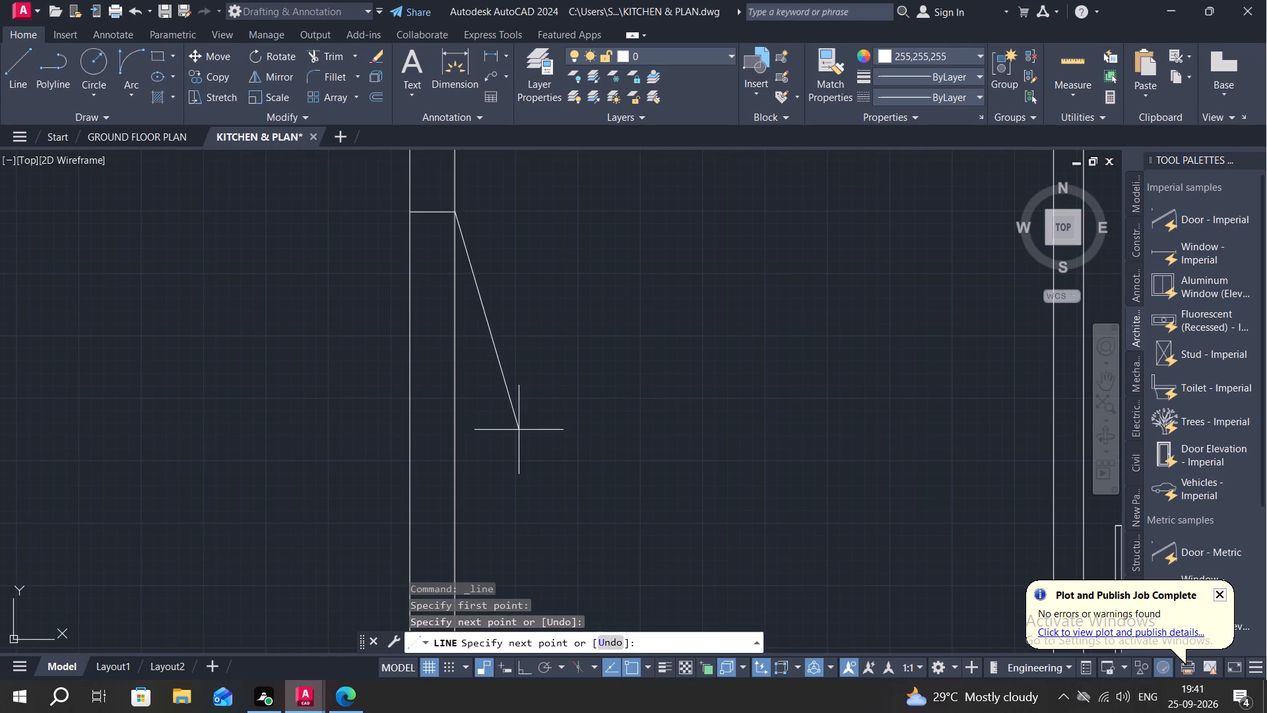
left_click(19, 54)
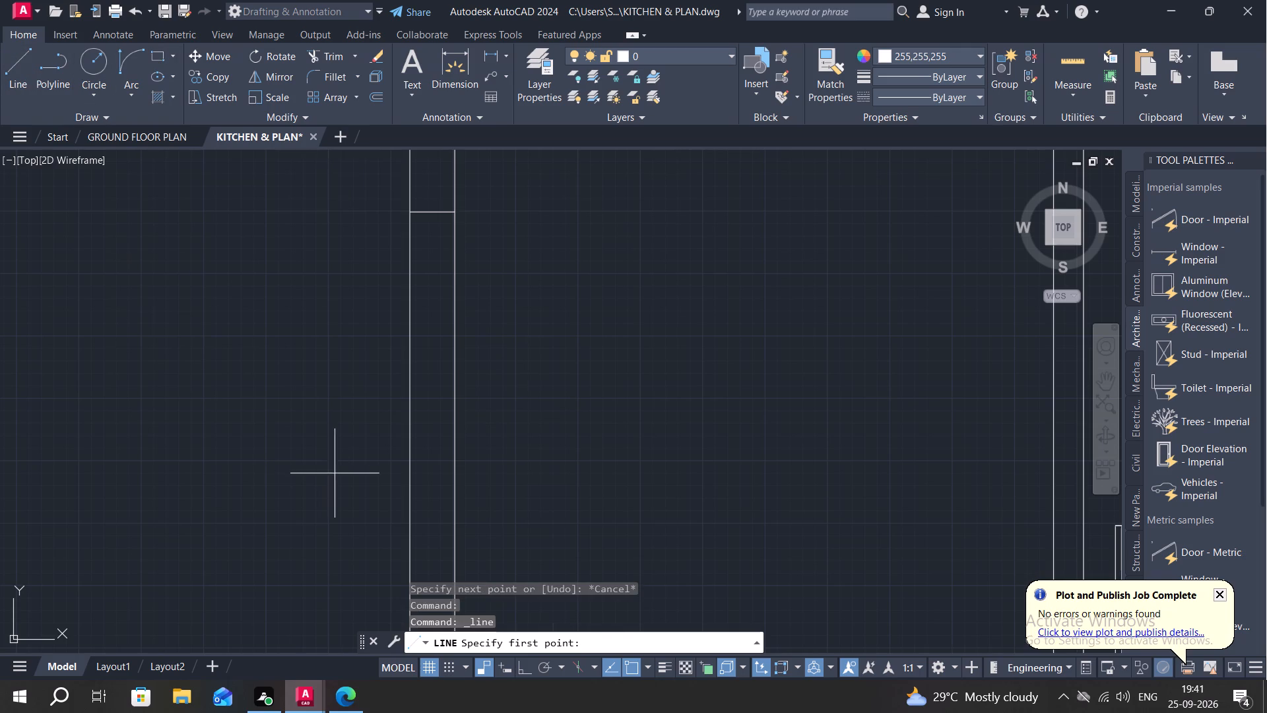
middle_click_drag(350, 469, 377, 384)
scroll(396, 427, "down", 1)
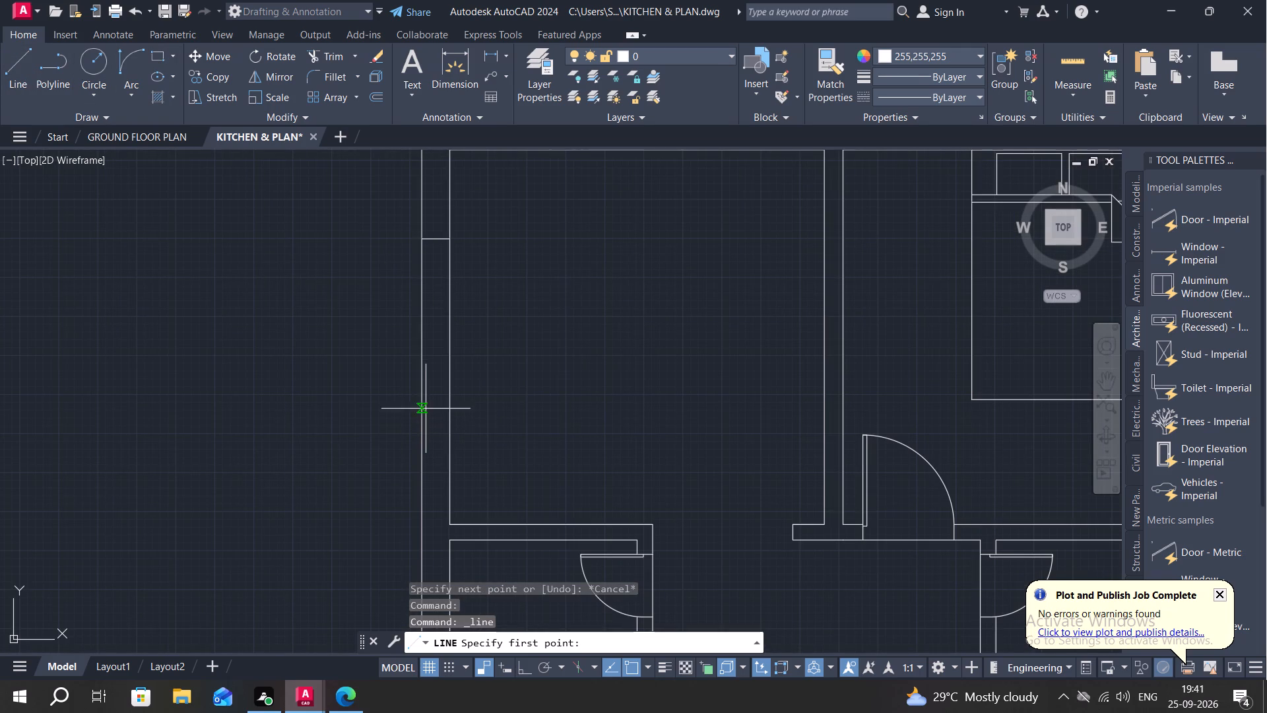
left_click(422, 415)
left_click(448, 413)
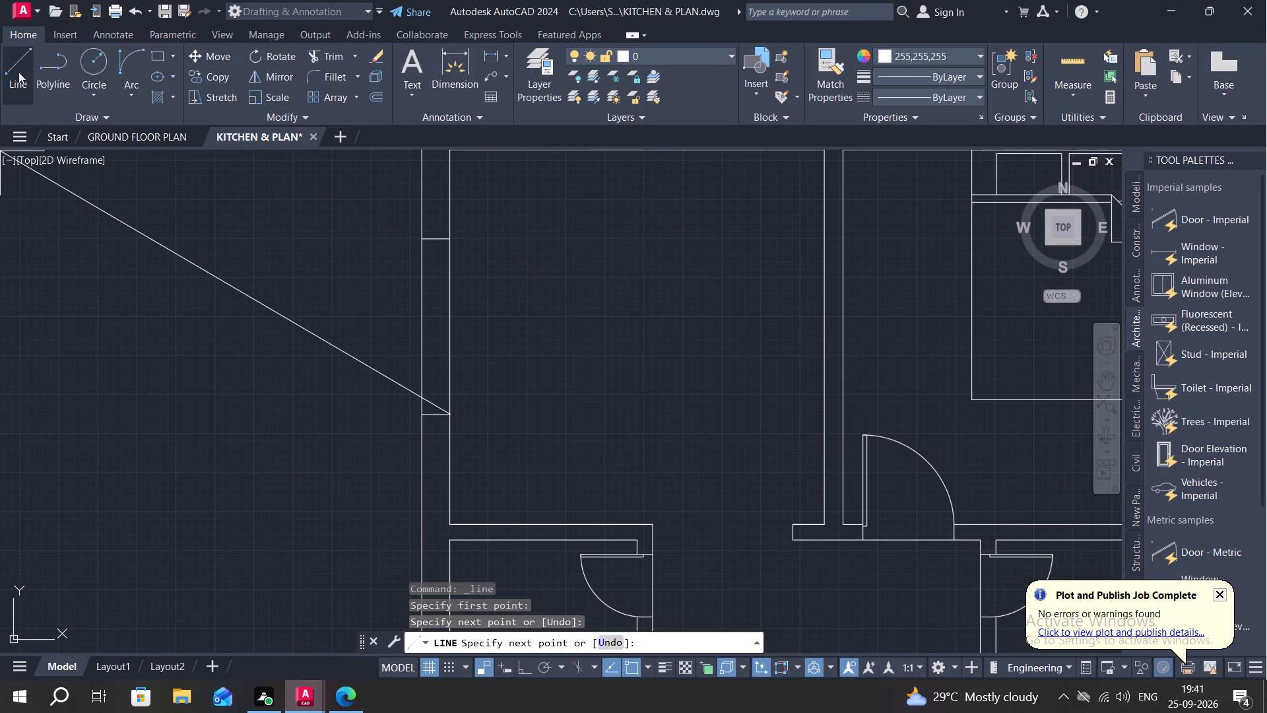
Mark an opening in the outer left wall of the small room below with two short cross lines.
left_click(13, 53)
middle_click_drag(417, 494, 506, 265)
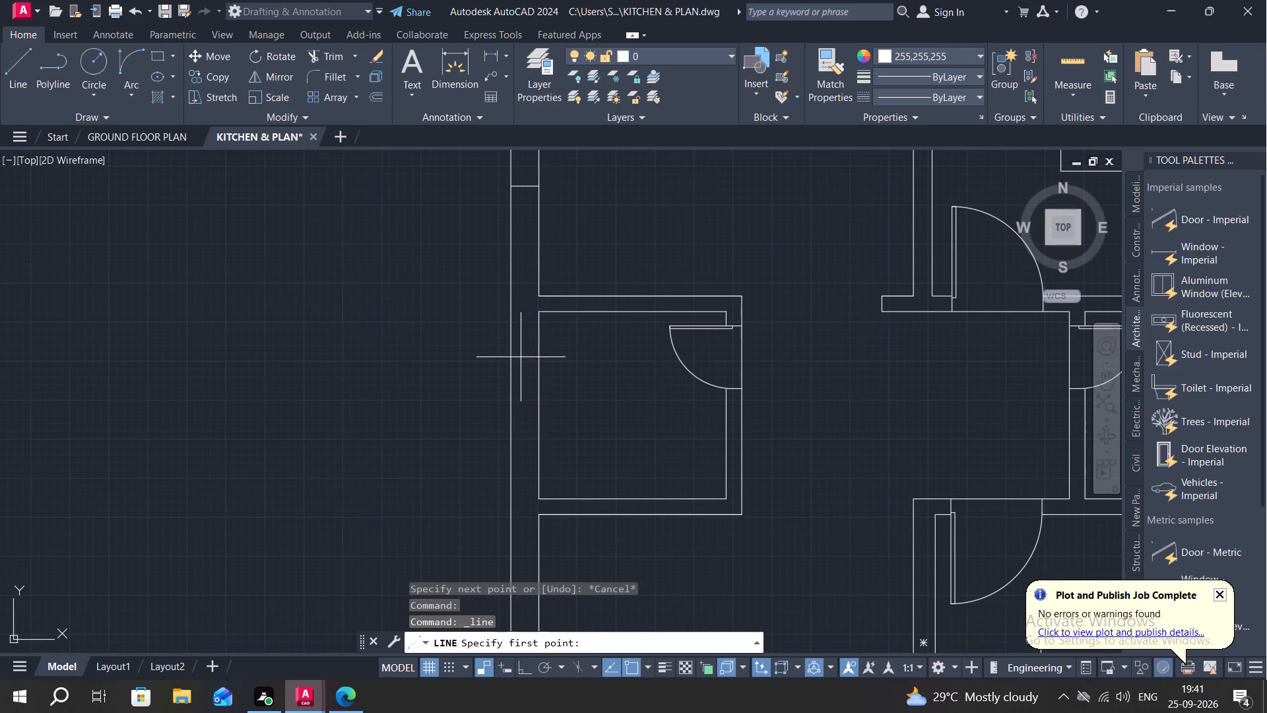
left_click(513, 360)
left_click(543, 363)
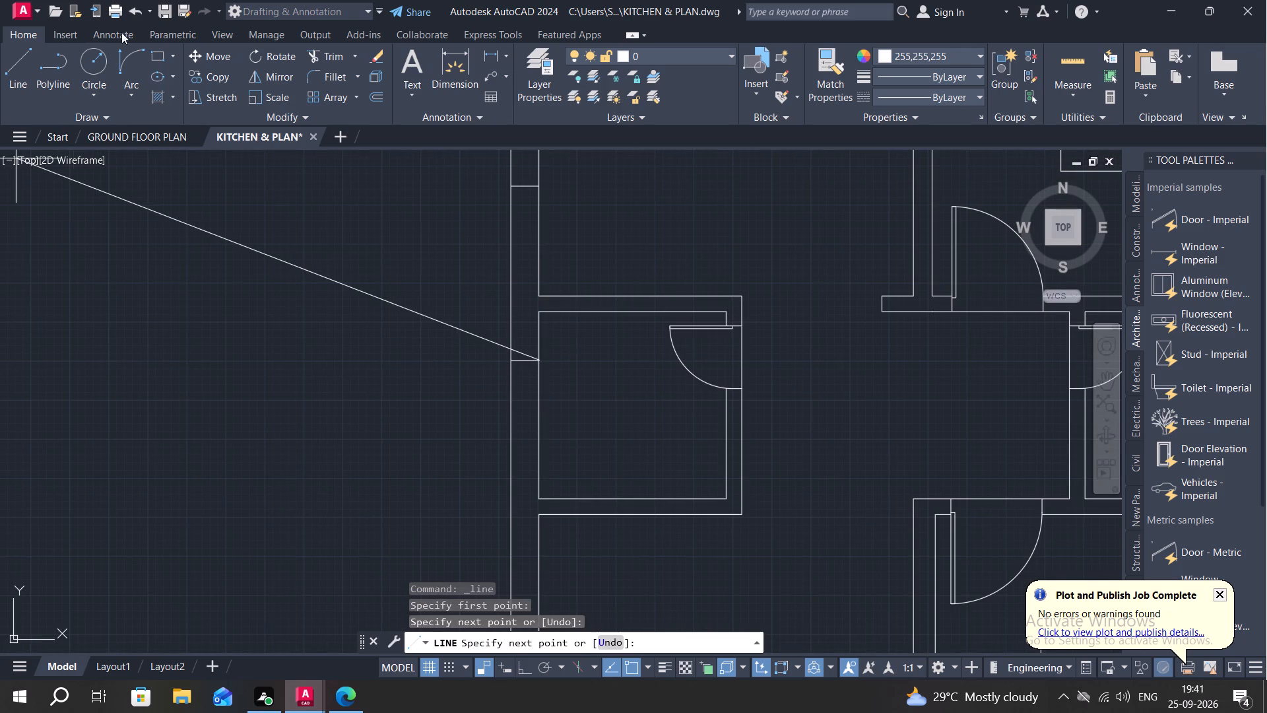
left_click(11, 55)
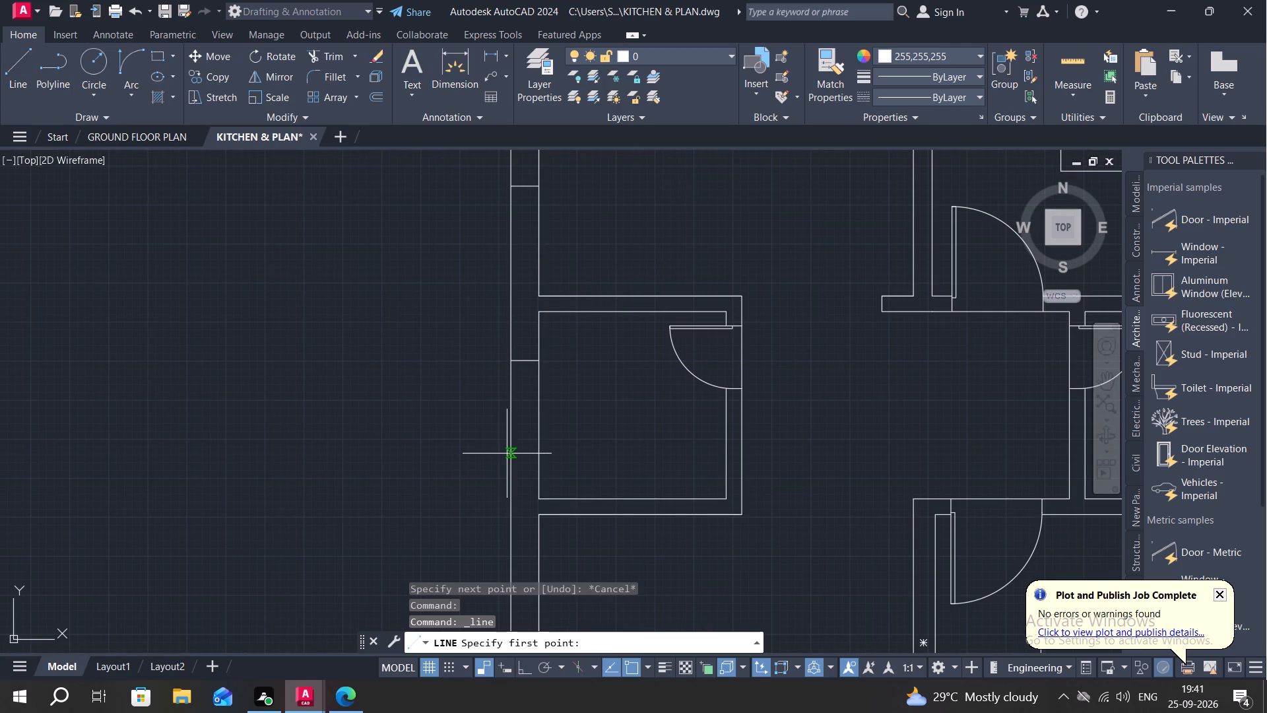
left_click(511, 446)
left_click(538, 446)
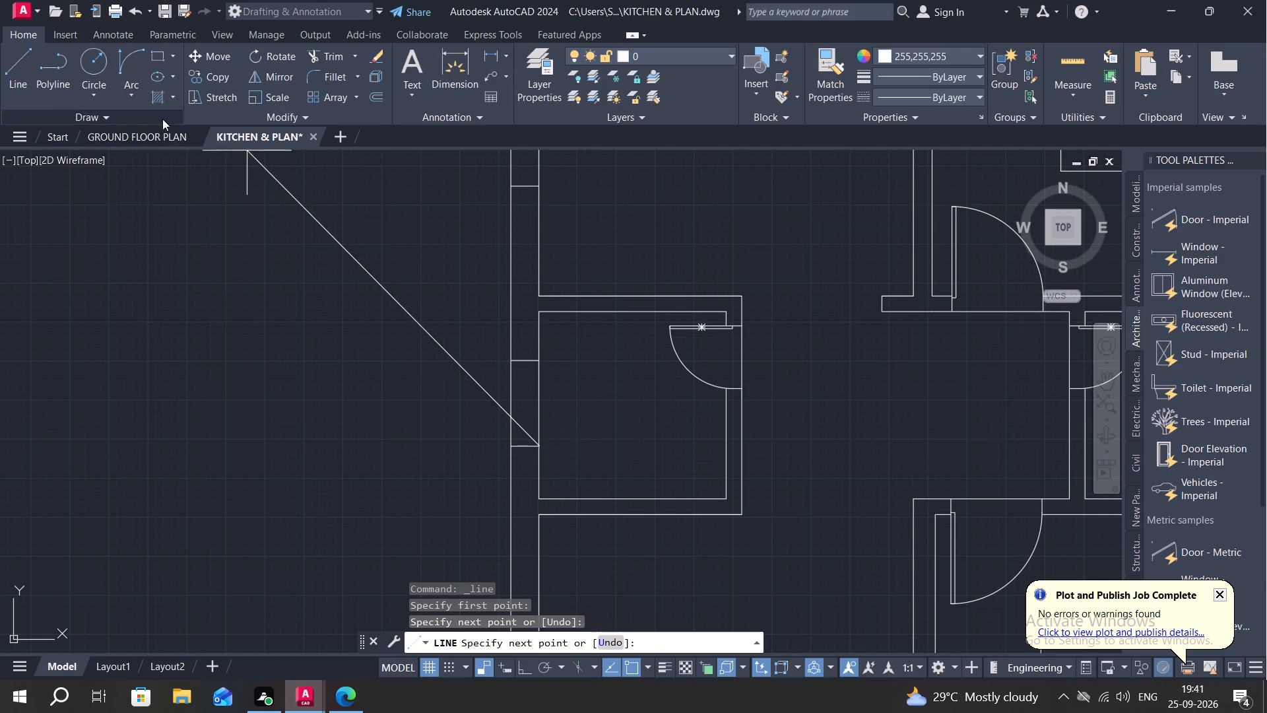
Mark an opening in the outer left wall of the middle left room with two lines across the wall.
left_click(22, 61)
middle_click_drag(548, 494, 578, 272)
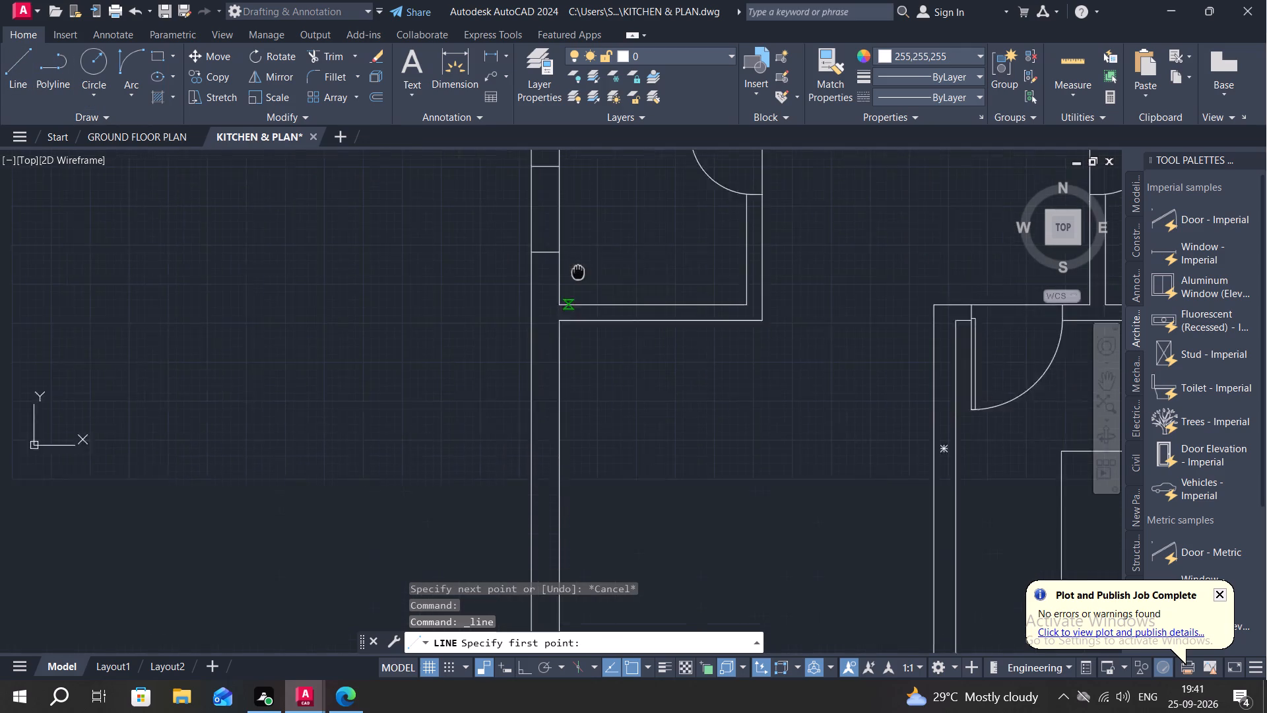
middle_click_drag(584, 386, 623, 302)
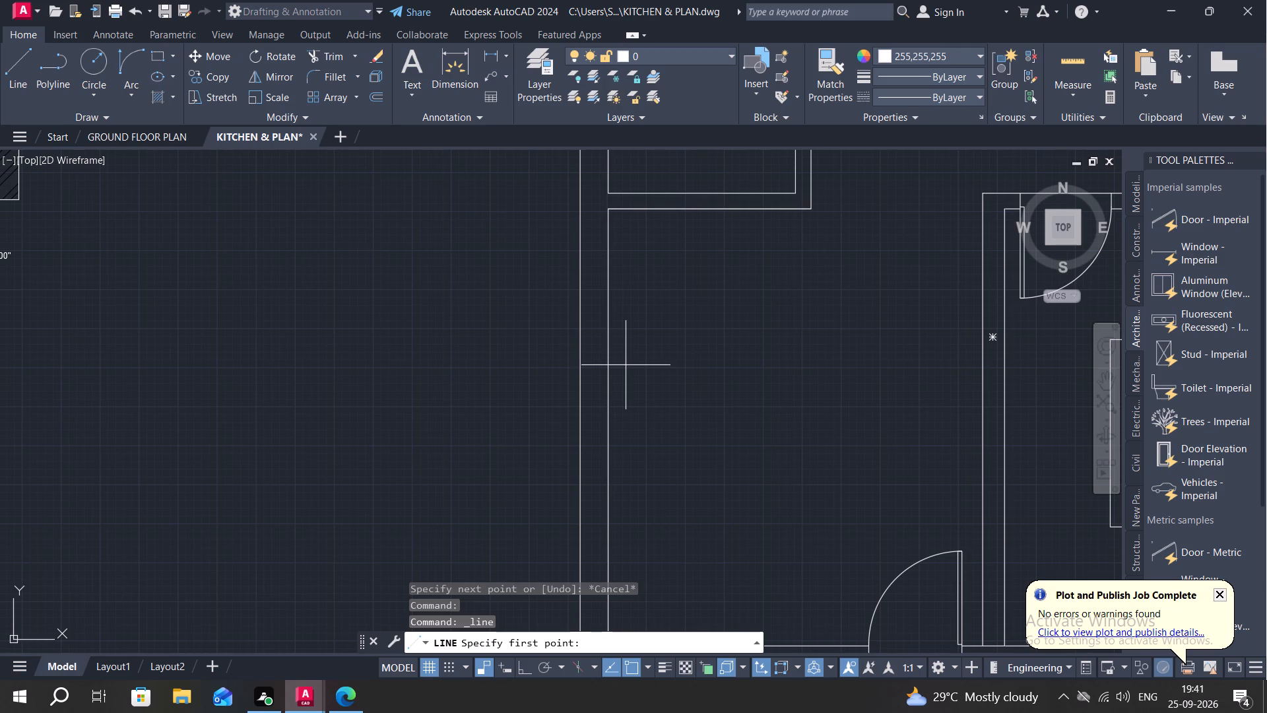
left_click(580, 328)
left_click(612, 329)
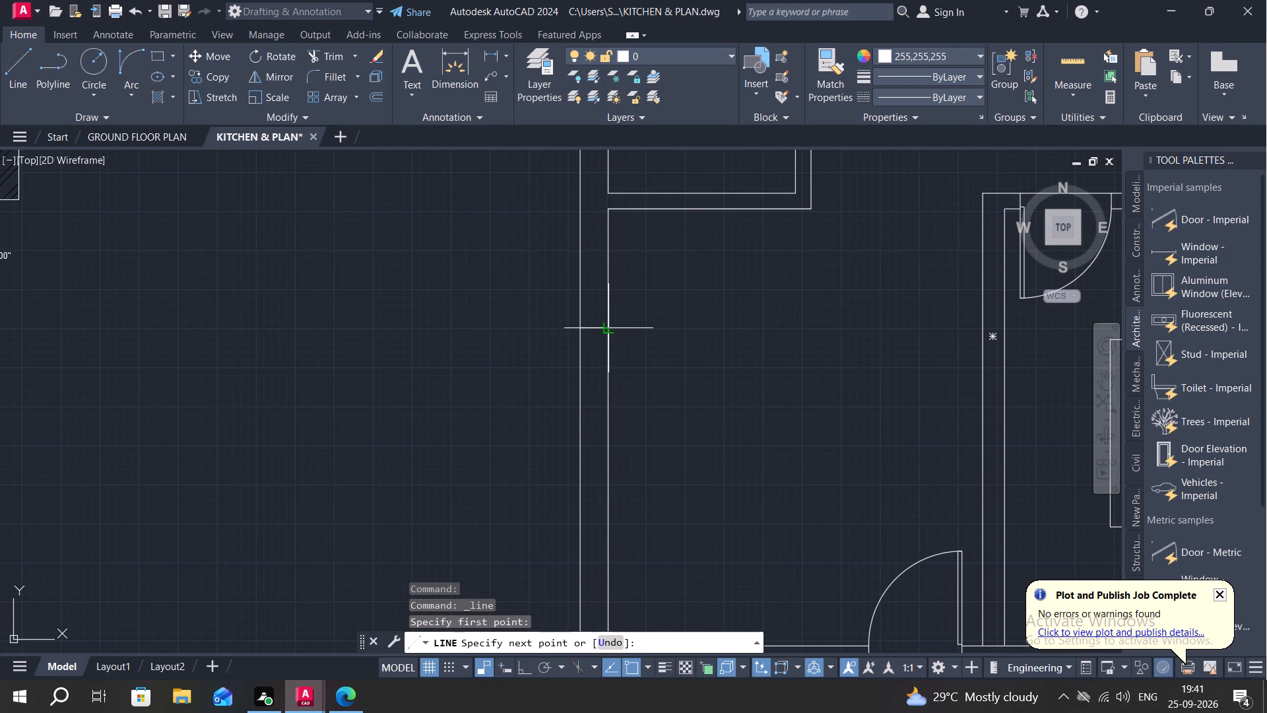
left_click(20, 53)
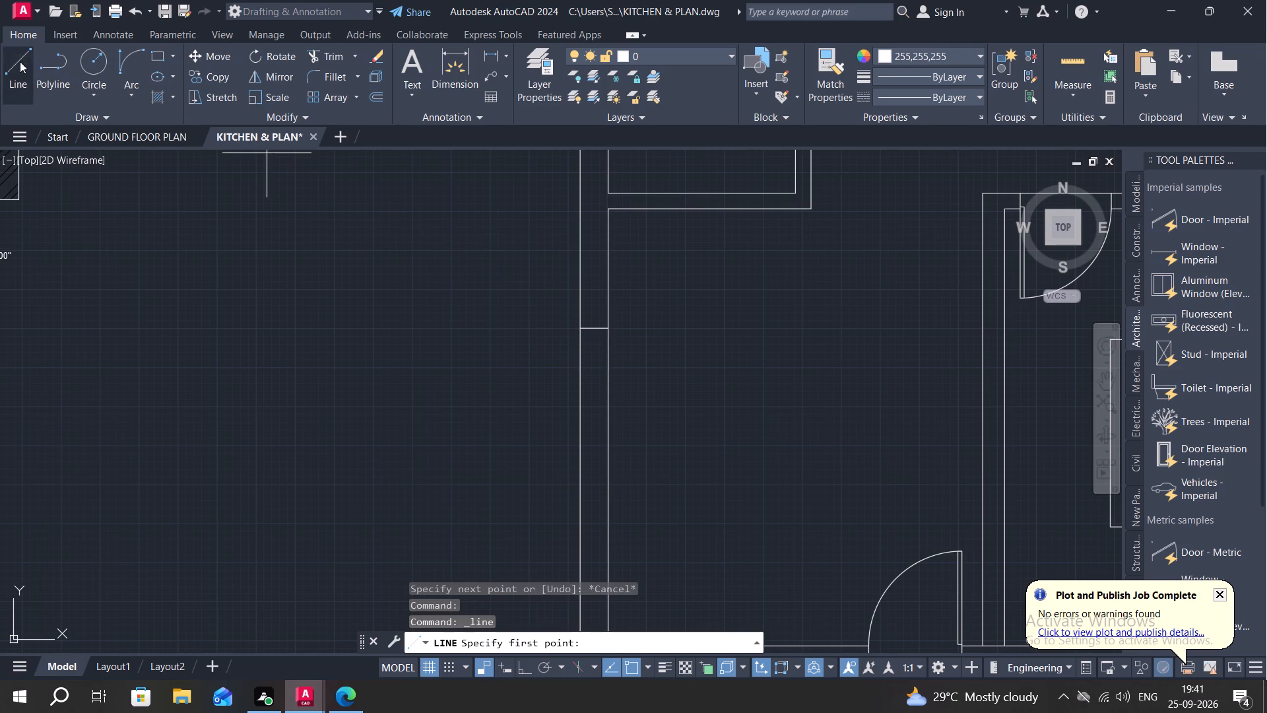
middle_click_drag(452, 493, 497, 272)
middle_click_drag(512, 370, 498, 566)
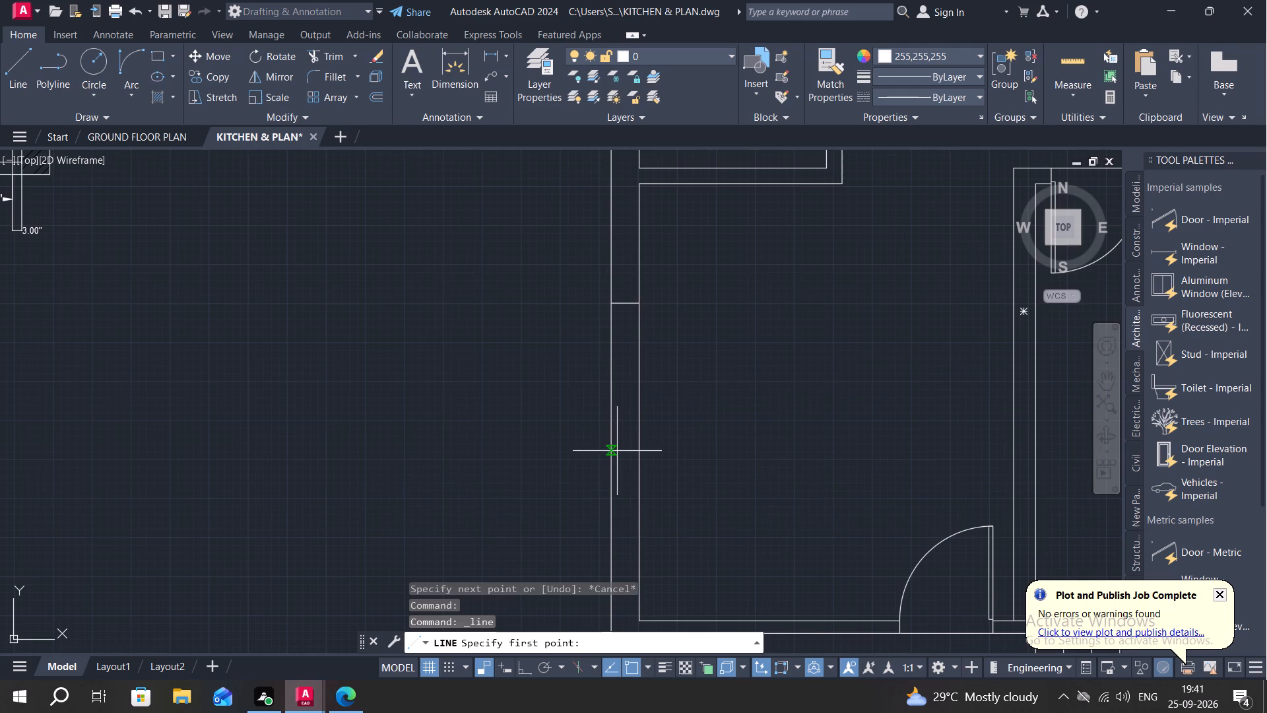
left_click(612, 497)
left_click(641, 497)
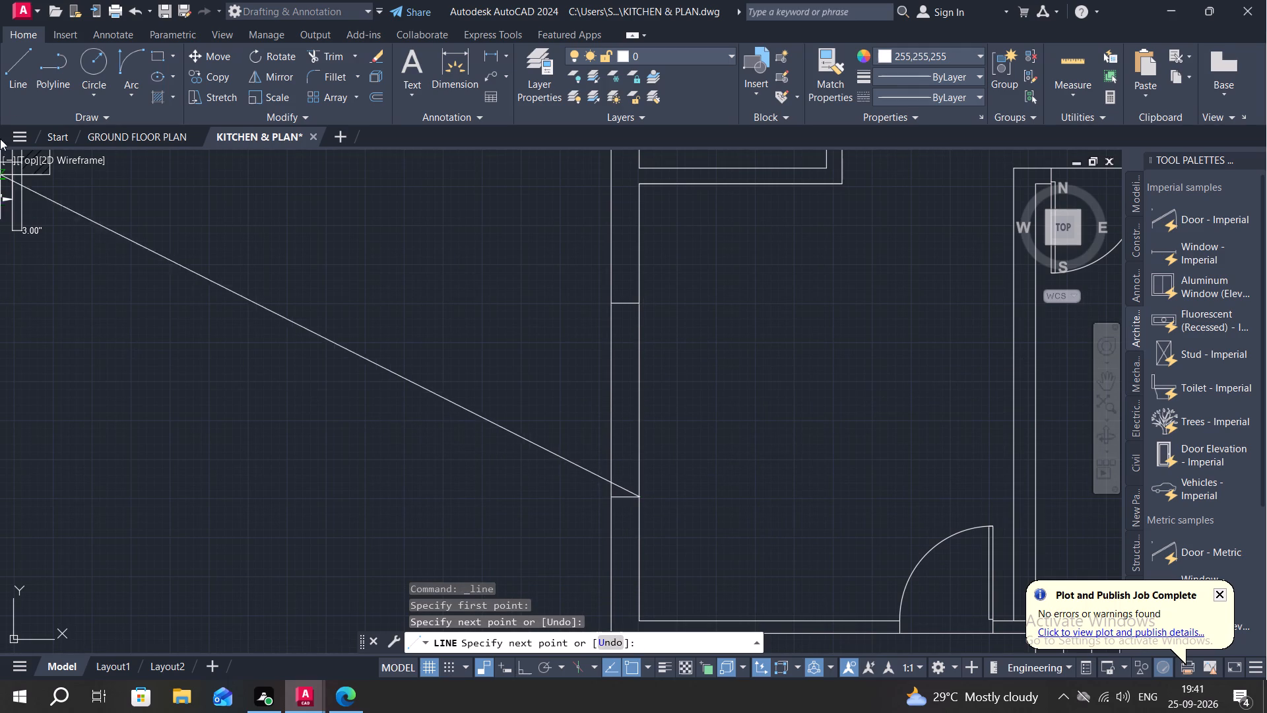
Mark an opening in the outer left wall of the lower left entrance room with two lines across the wall.
left_click(18, 55)
middle_click_drag(511, 492, 489, 348)
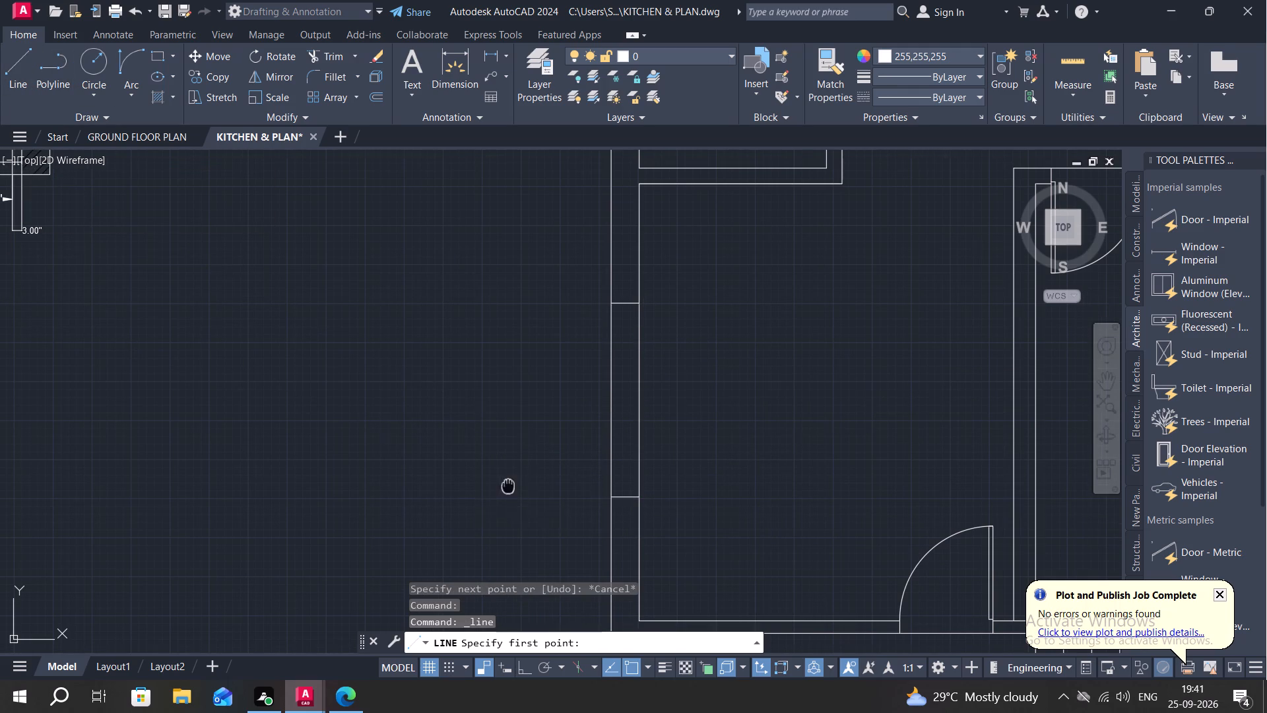
middle_click_drag(489, 348, 504, 269)
middle_click_drag(693, 566, 674, 370)
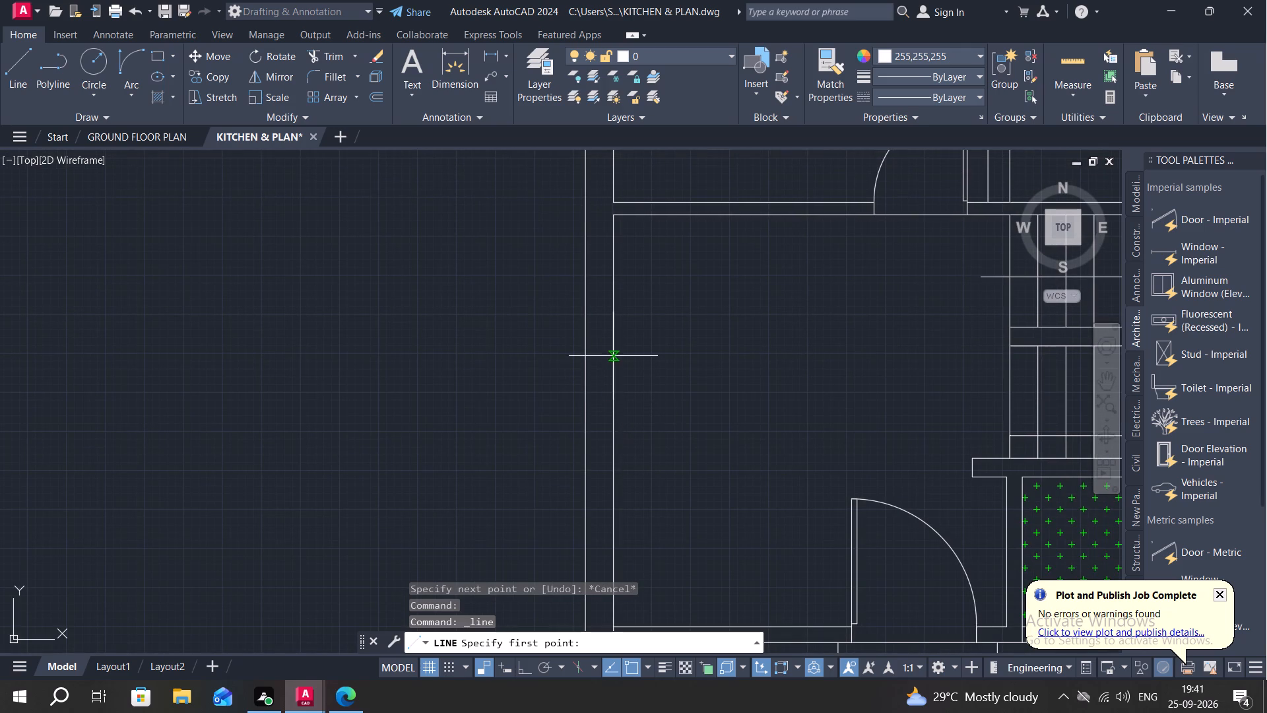
left_click(612, 316)
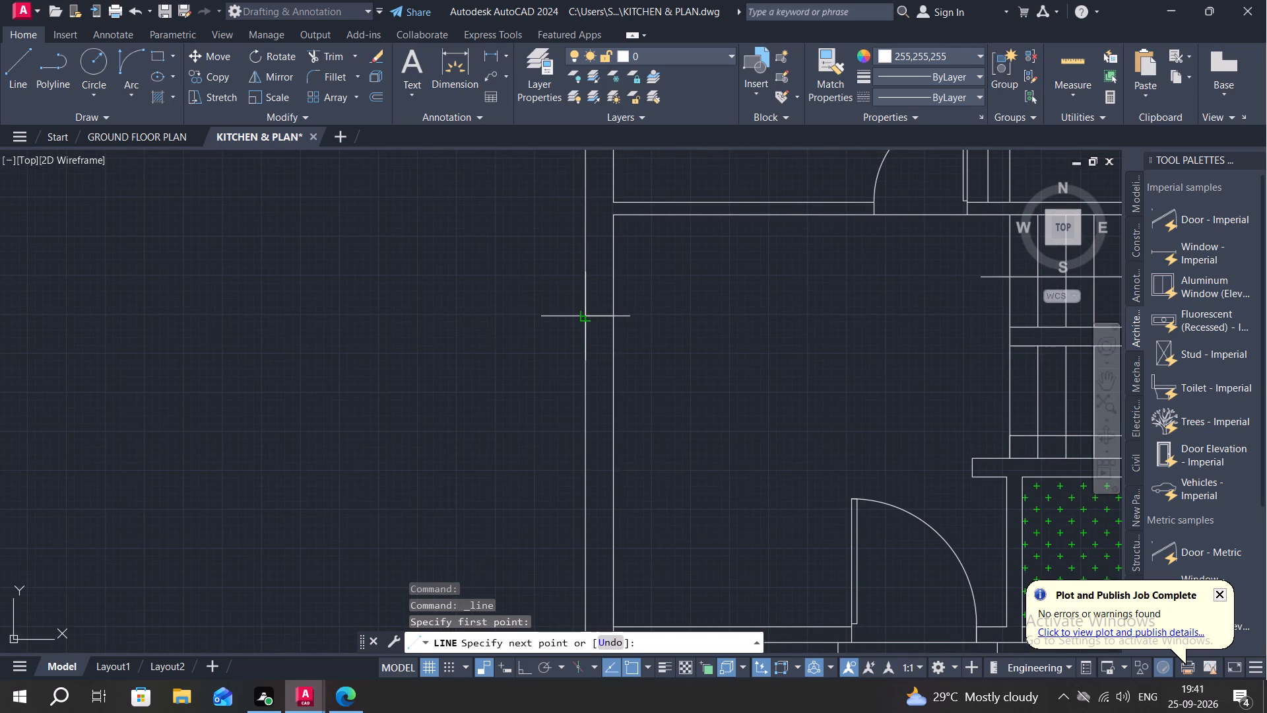
left_click(588, 316)
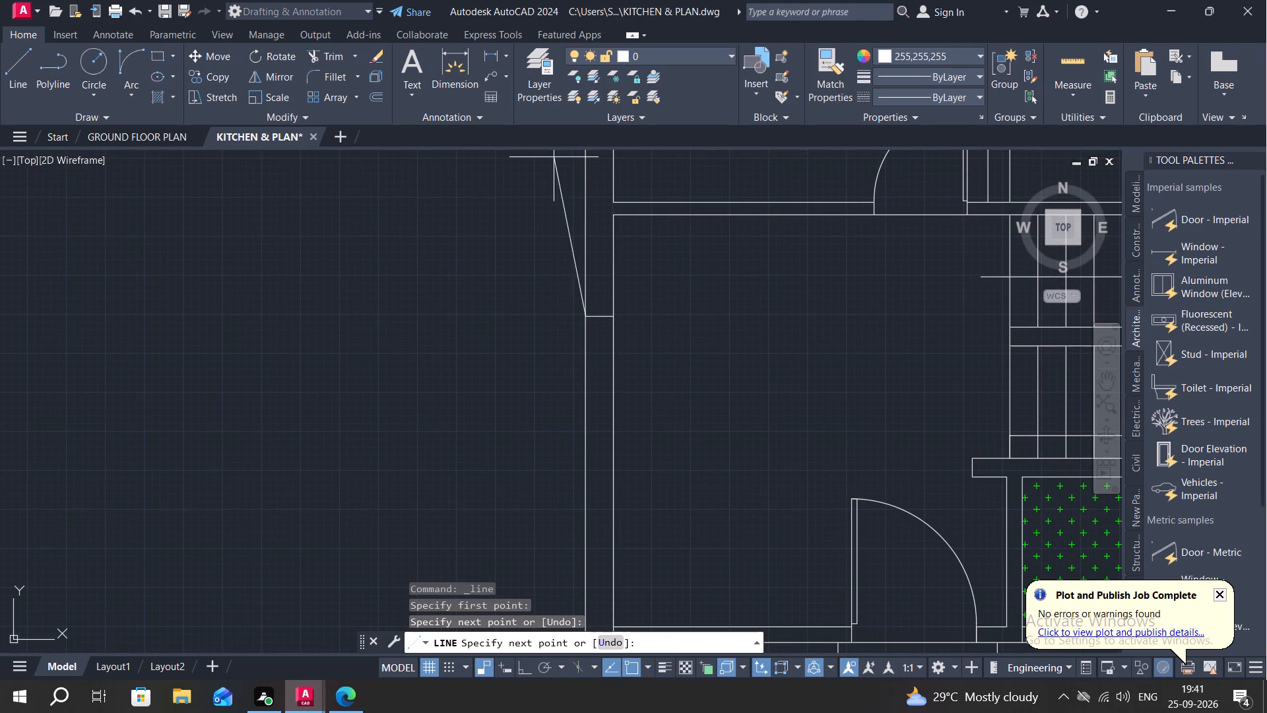
left_click(26, 57)
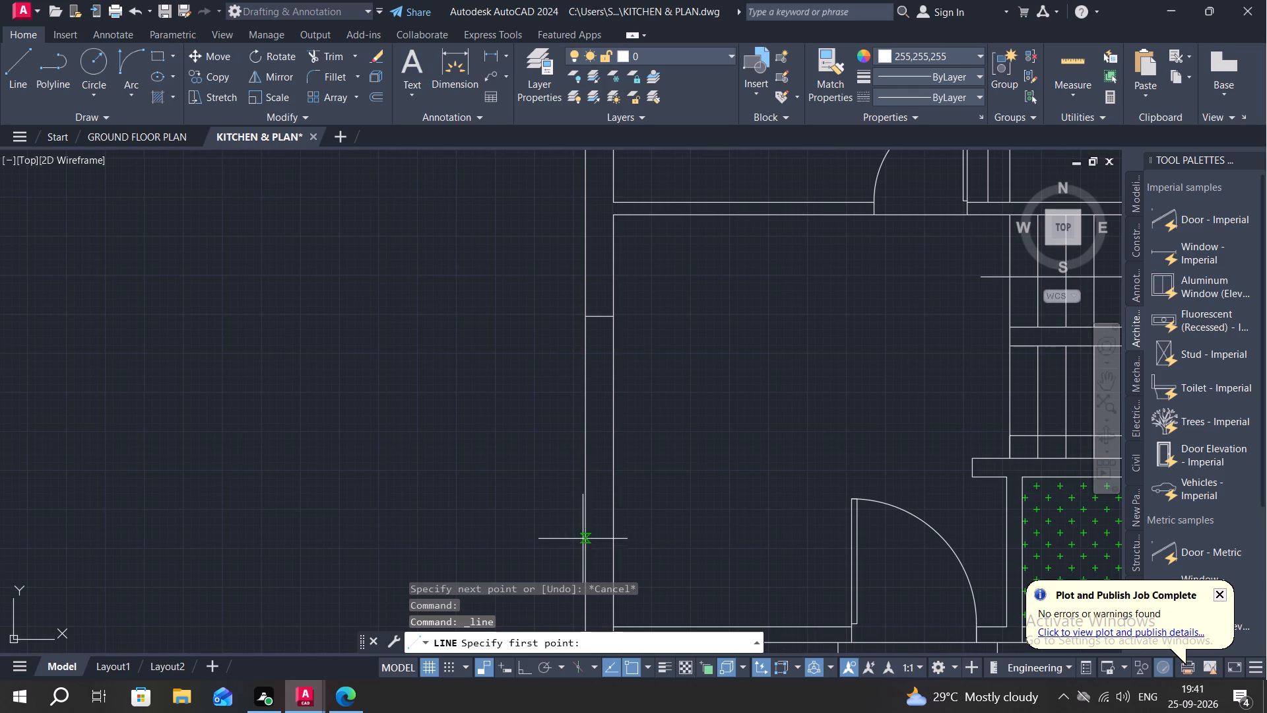
left_click(583, 511)
left_click(618, 516)
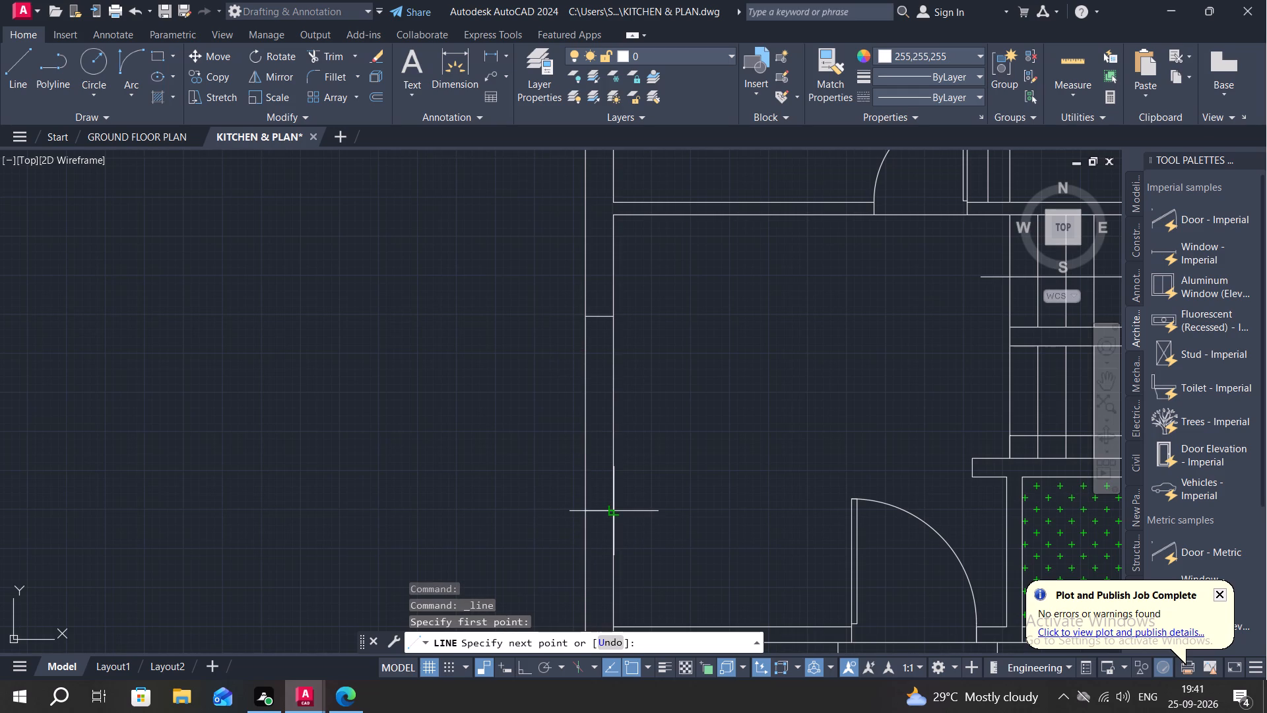
scroll(713, 530, "down", 1)
key("Escape")
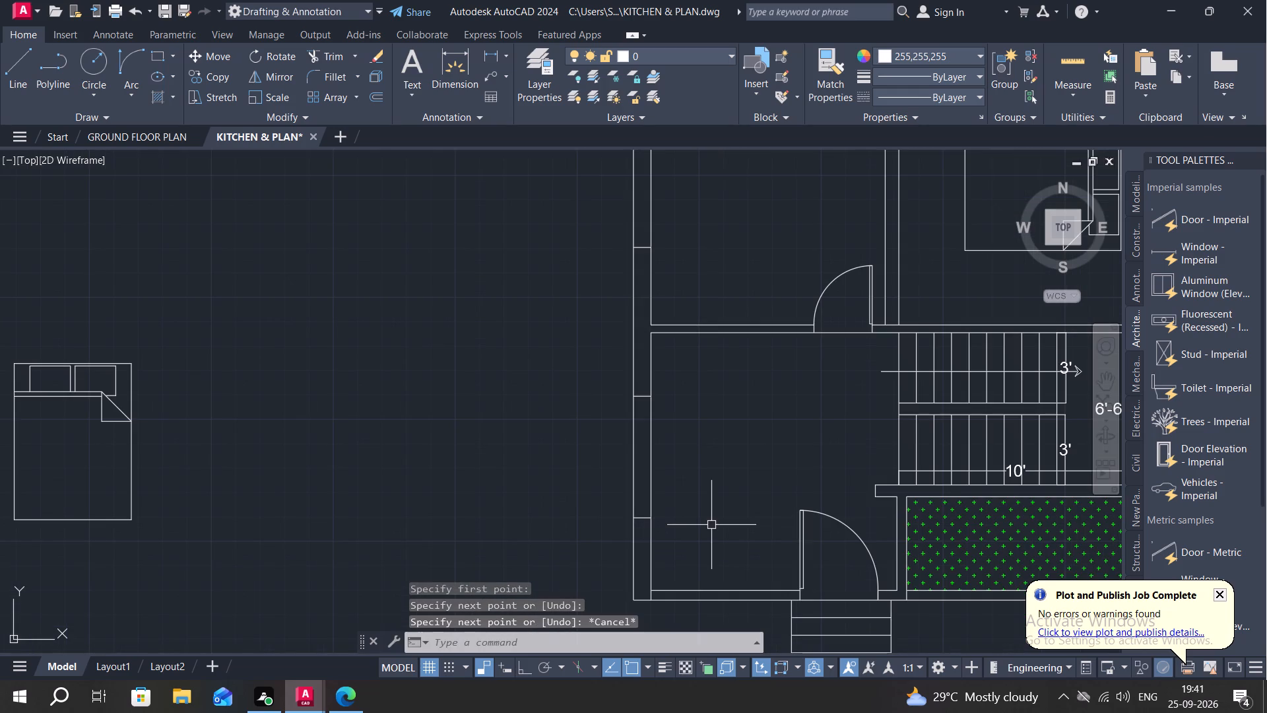
Mark an opening in the outer right wall beside the staircase with two short lines across the wall.
scroll(712, 508, "down", 2)
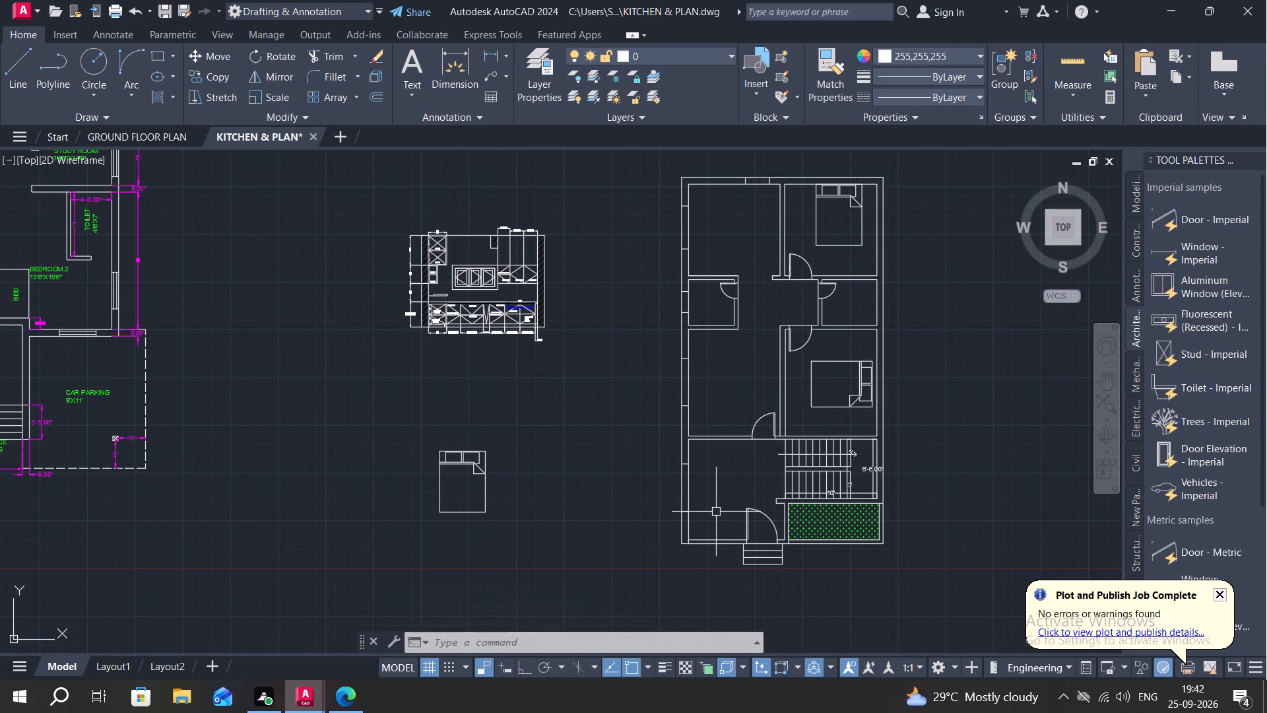
scroll(870, 459, "up", 2)
scroll(893, 517, "up", 2)
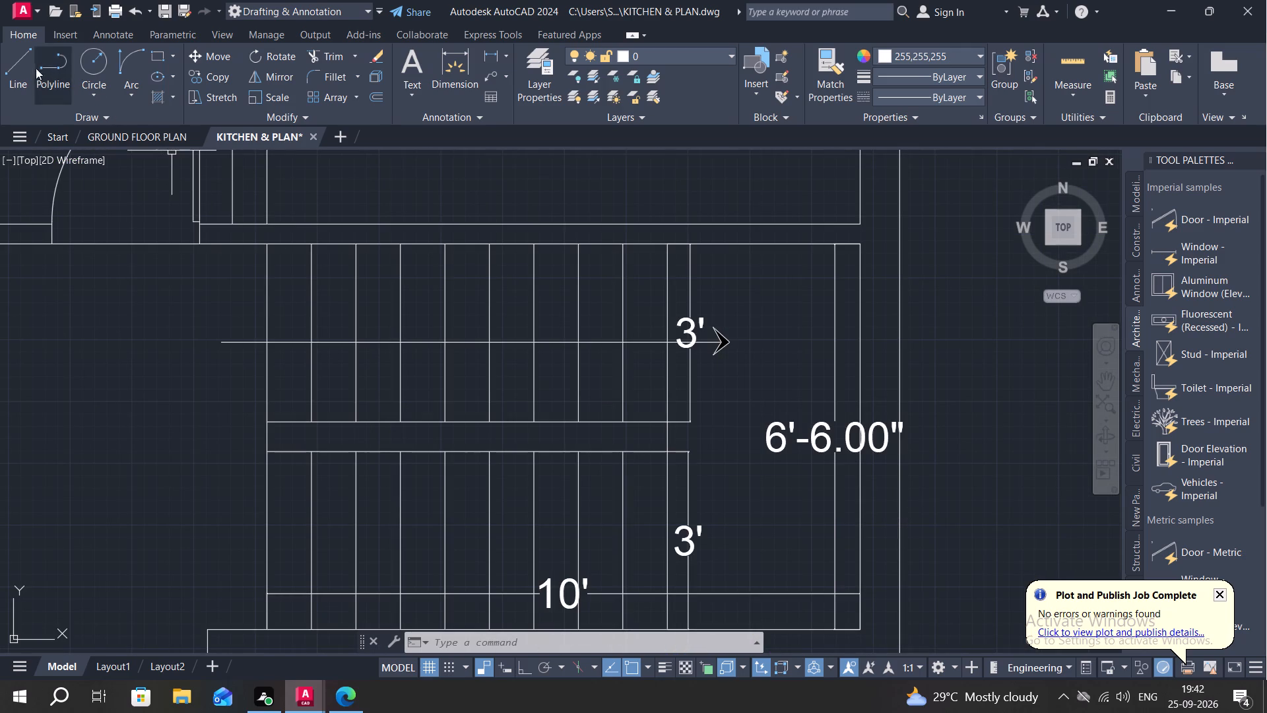
left_click(20, 58)
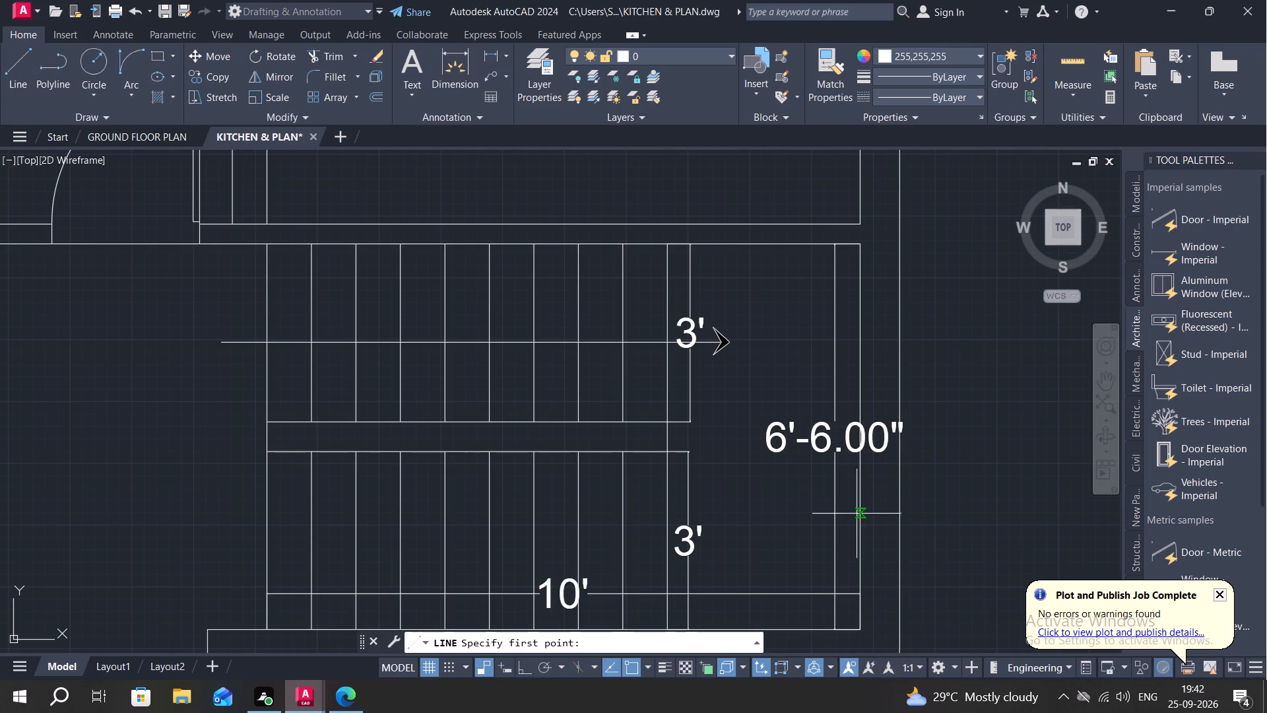
left_click(859, 506)
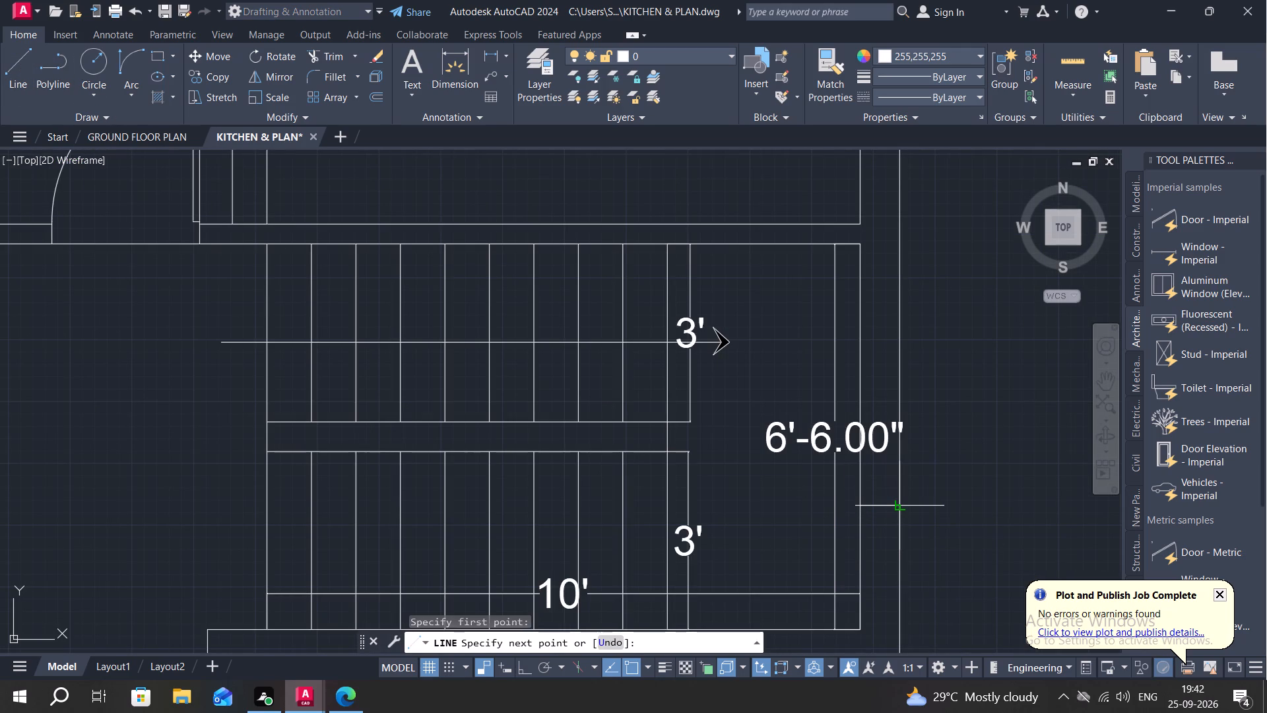
left_click(903, 506)
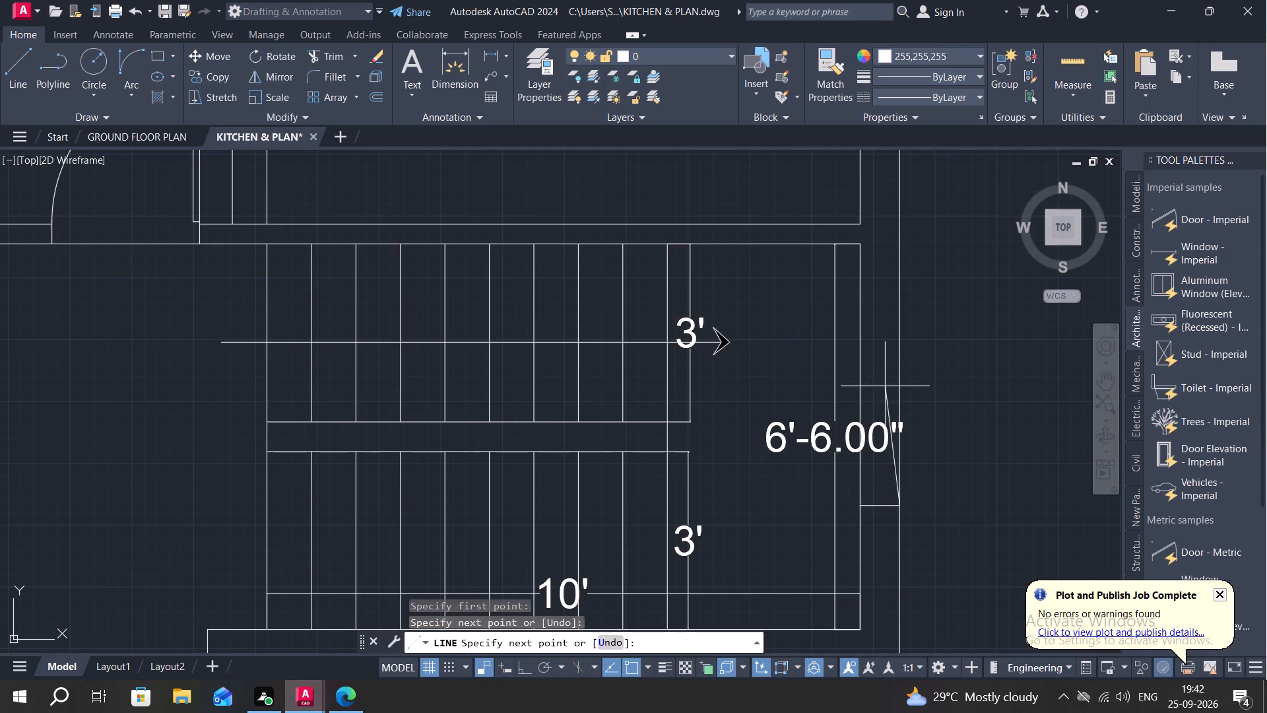
left_click(18, 58)
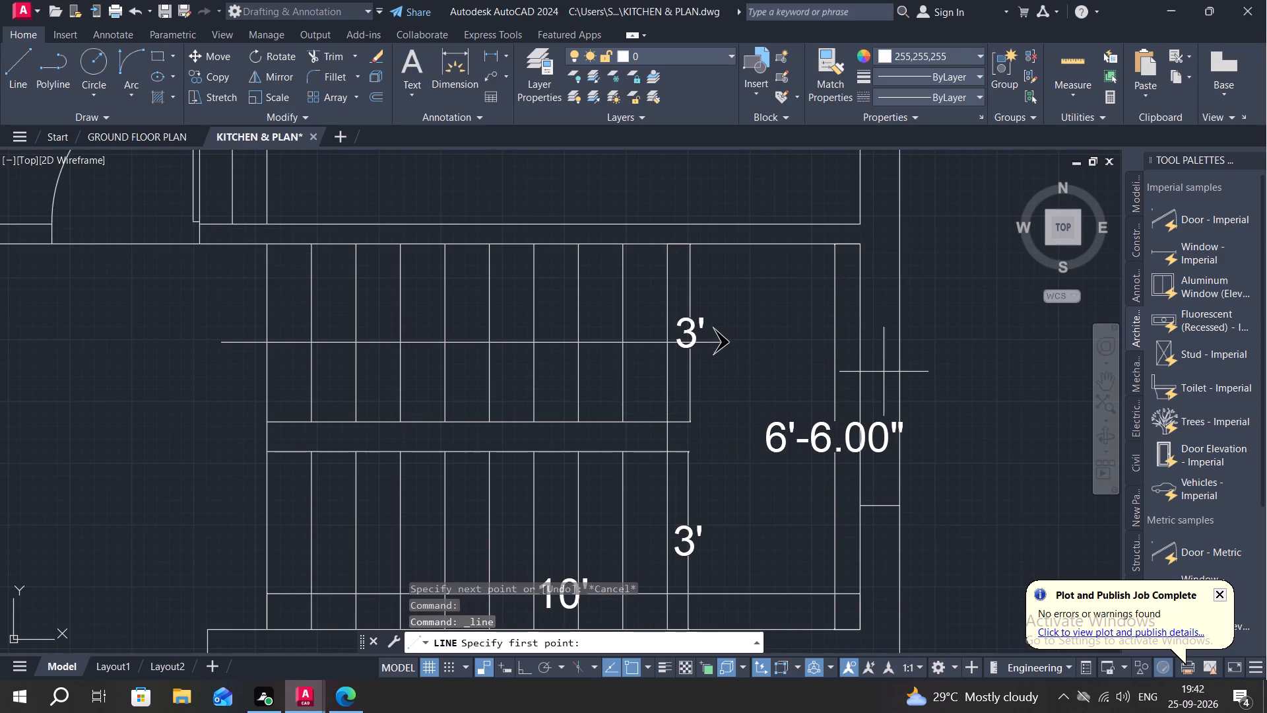
left_click(861, 335)
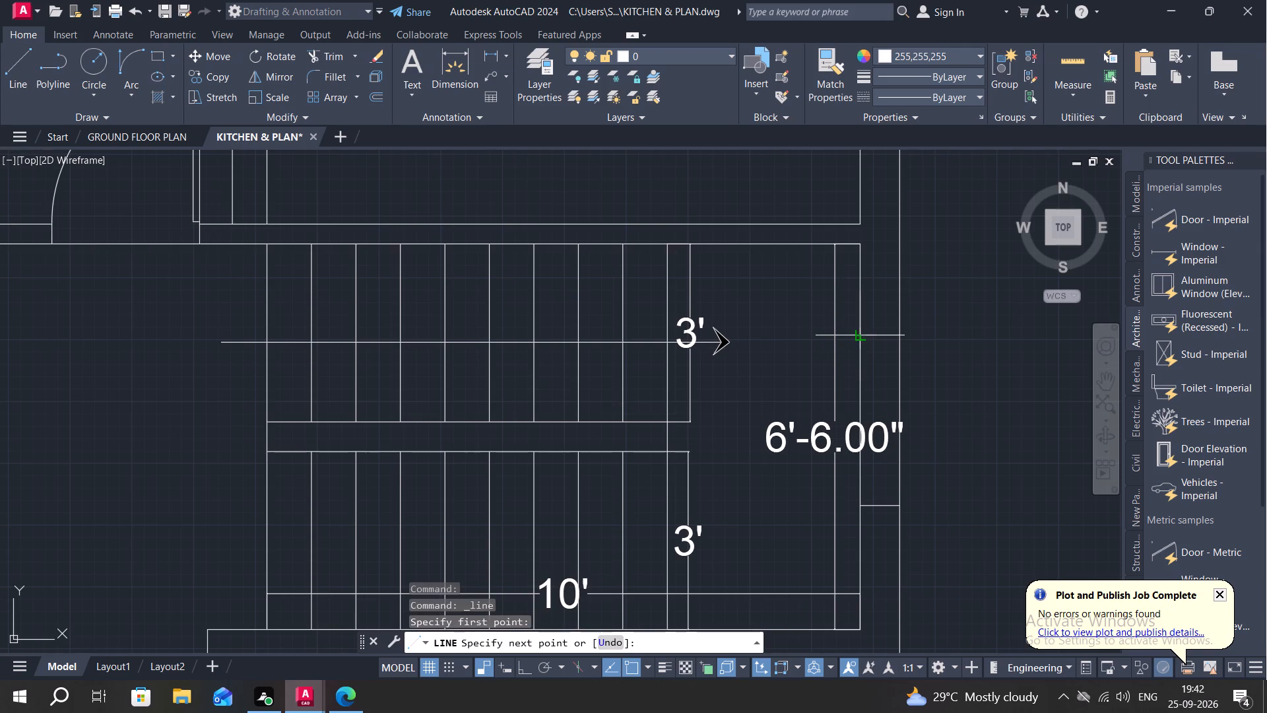
left_click(901, 333)
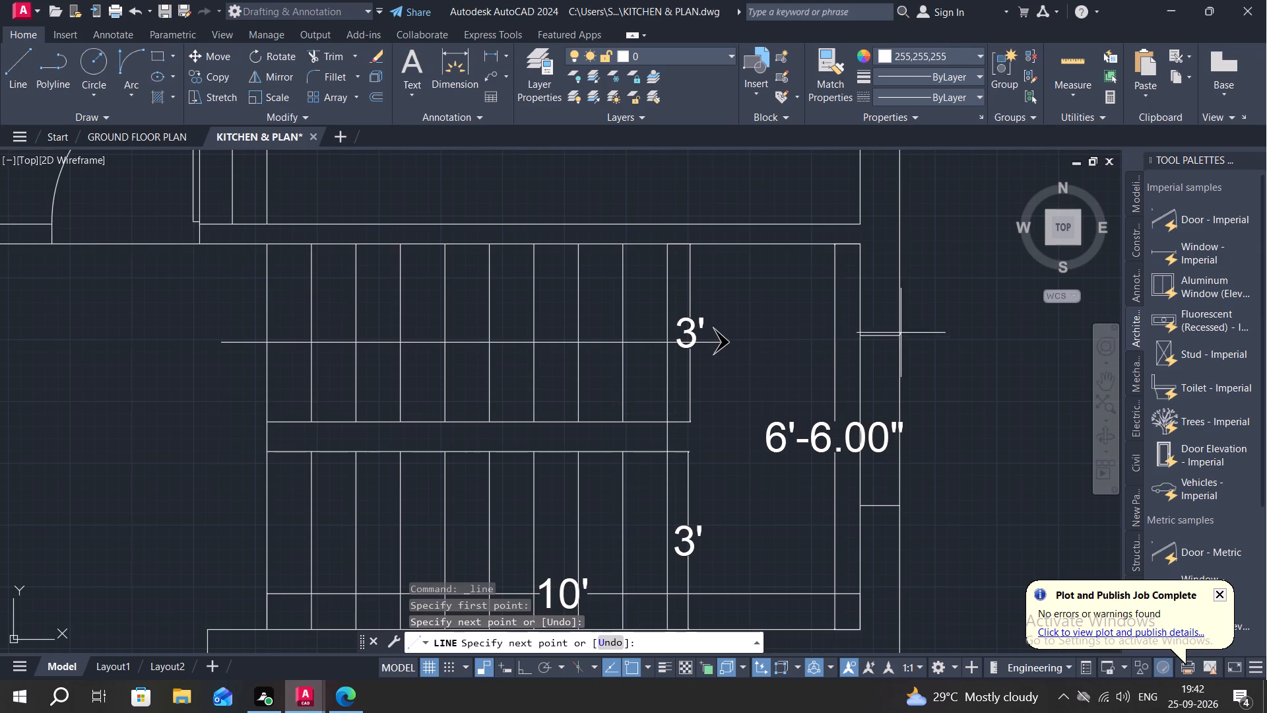
Mark an opening in the lower right bedroom's outer right wall, beside the bed, with two lines across the wall.
left_click(12, 68)
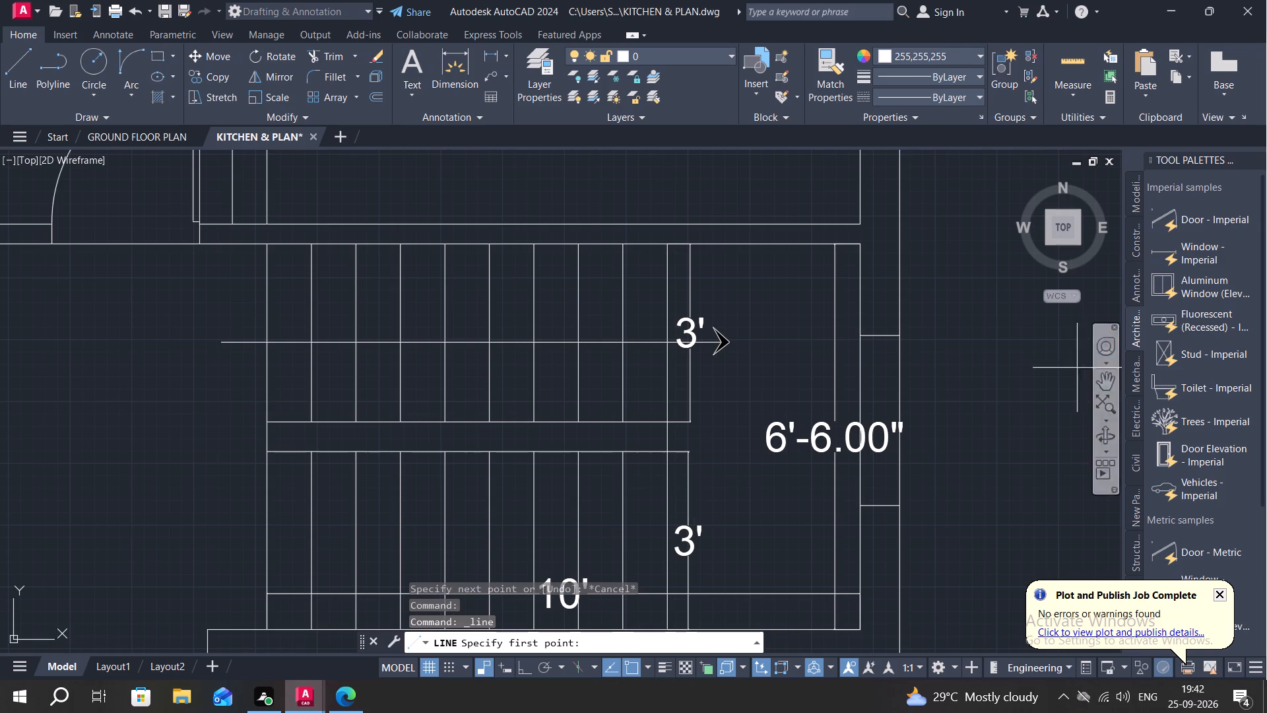
middle_click_drag(974, 372, 901, 700)
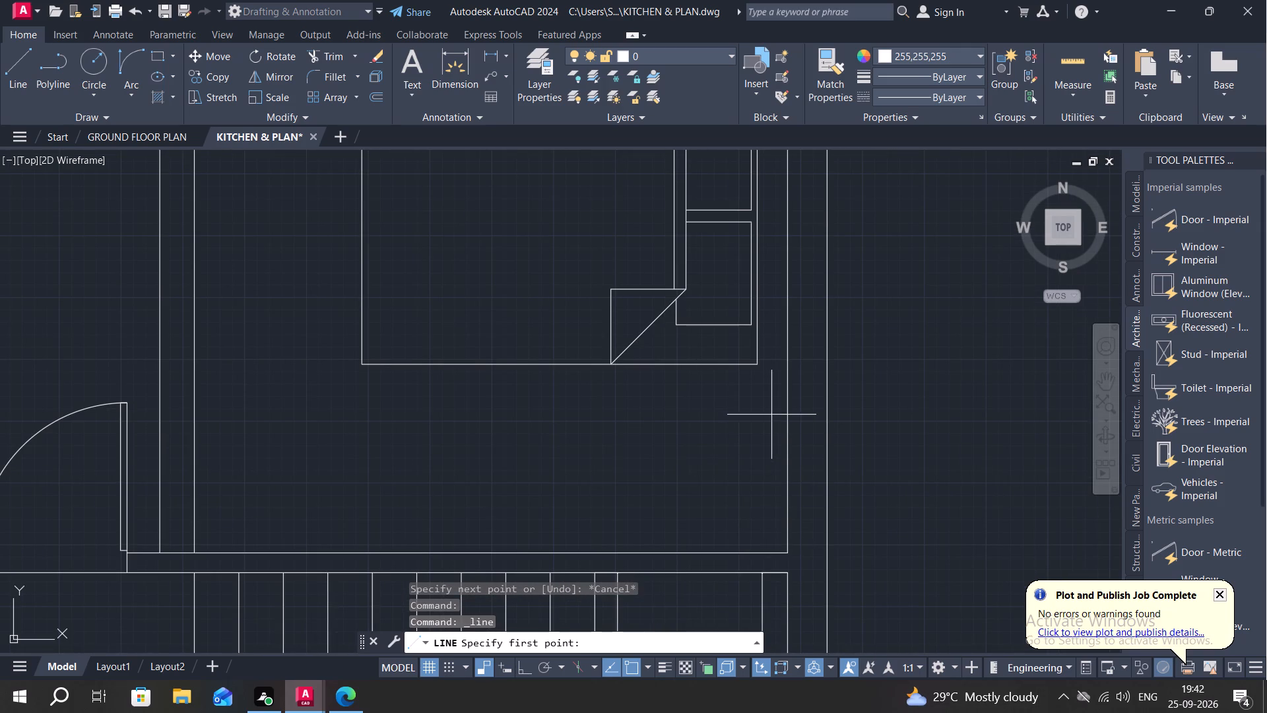
middle_click_drag(771, 415, 754, 546)
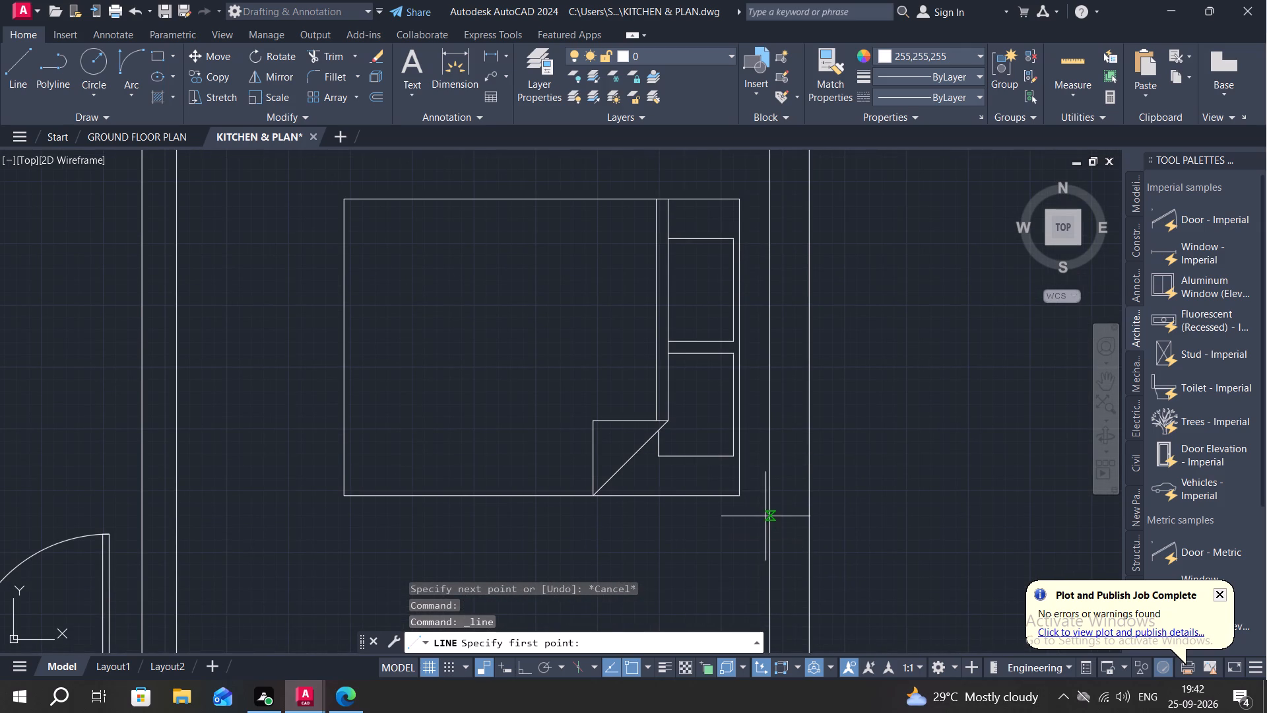
left_click(768, 515)
left_click(805, 517)
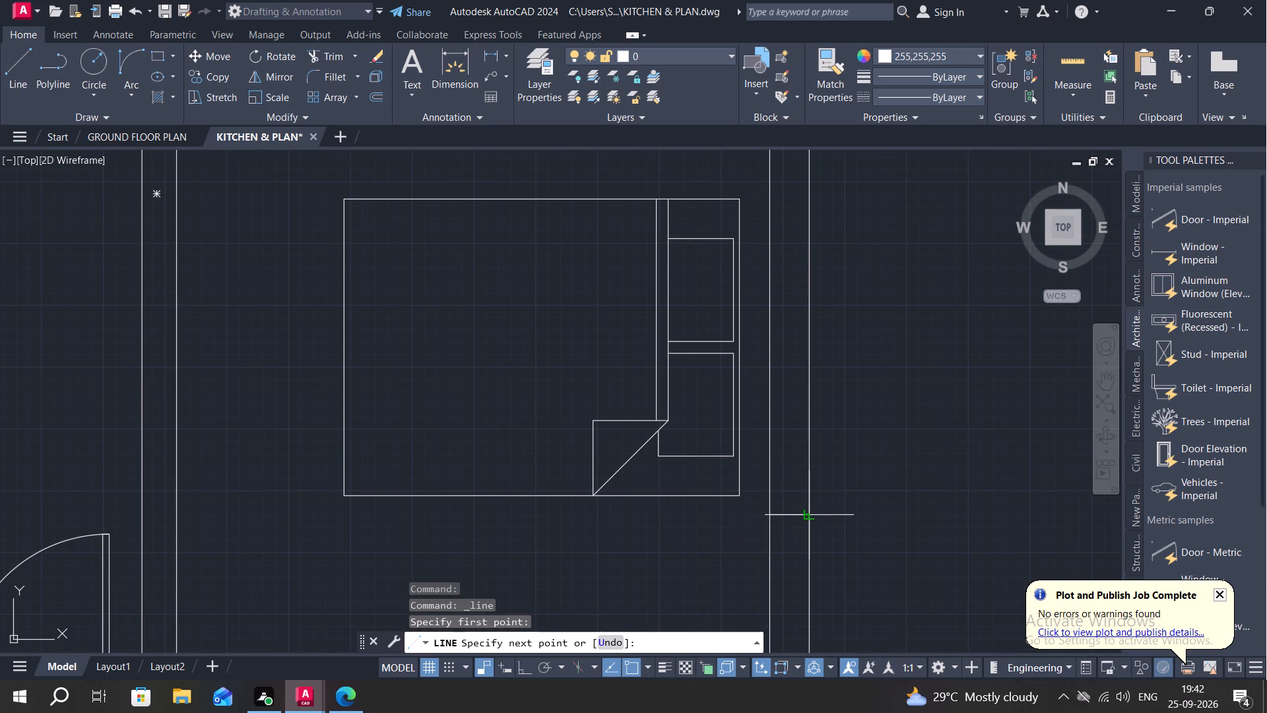
left_click(18, 48)
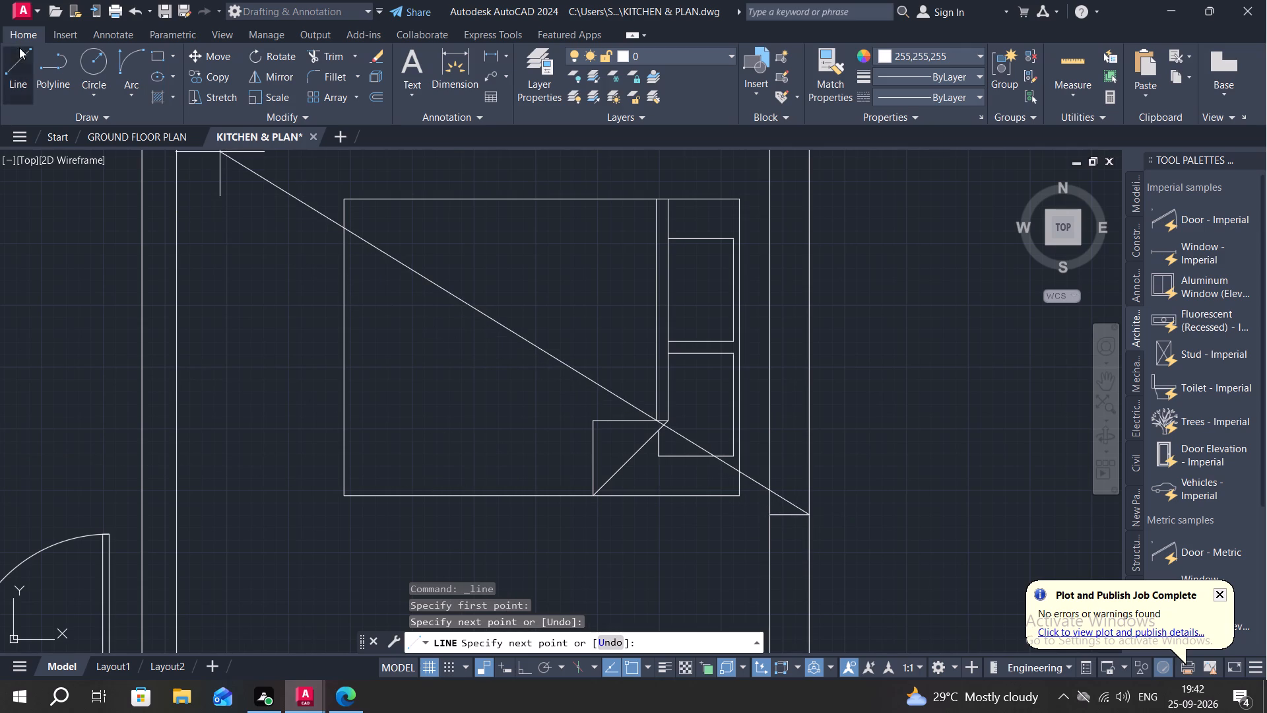
left_click(770, 179)
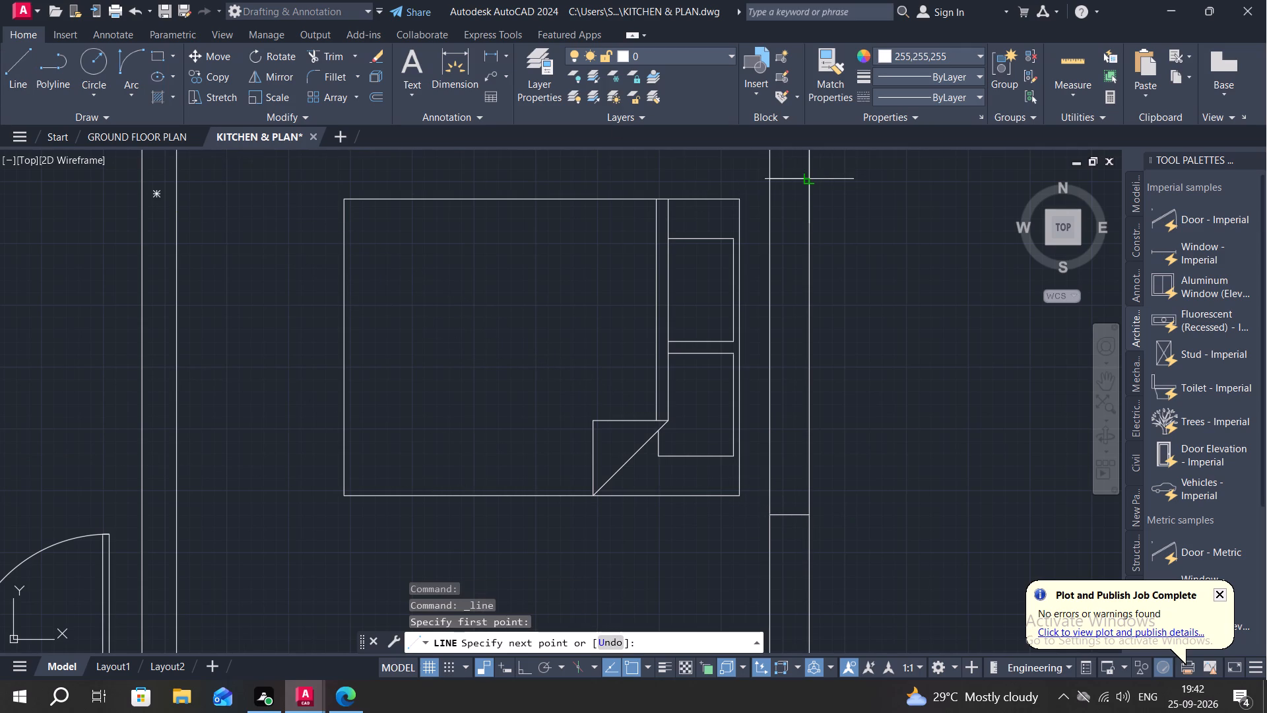
left_click(813, 182)
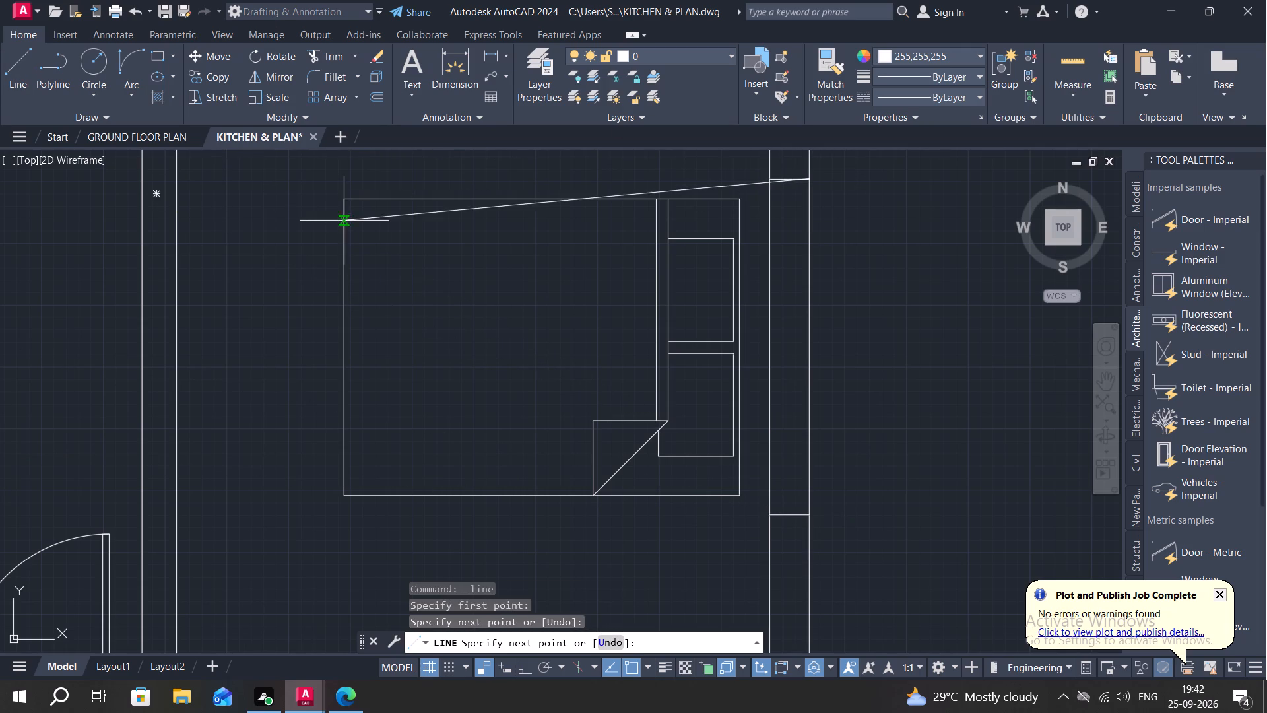
Mark an opening in the outer right wall of the small room between the two bedrooms with two cross lines.
middle_click_drag(353, 221, 495, 560)
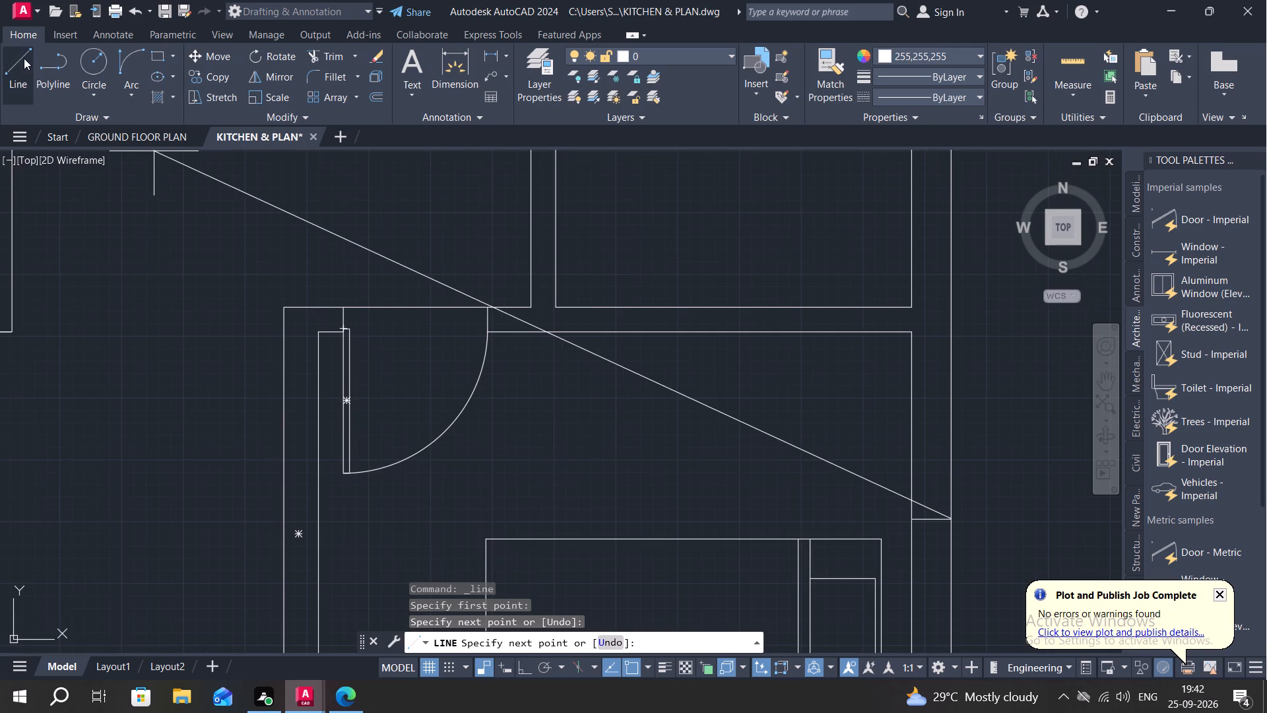
left_click(20, 55)
middle_click_drag(815, 482, 722, 619)
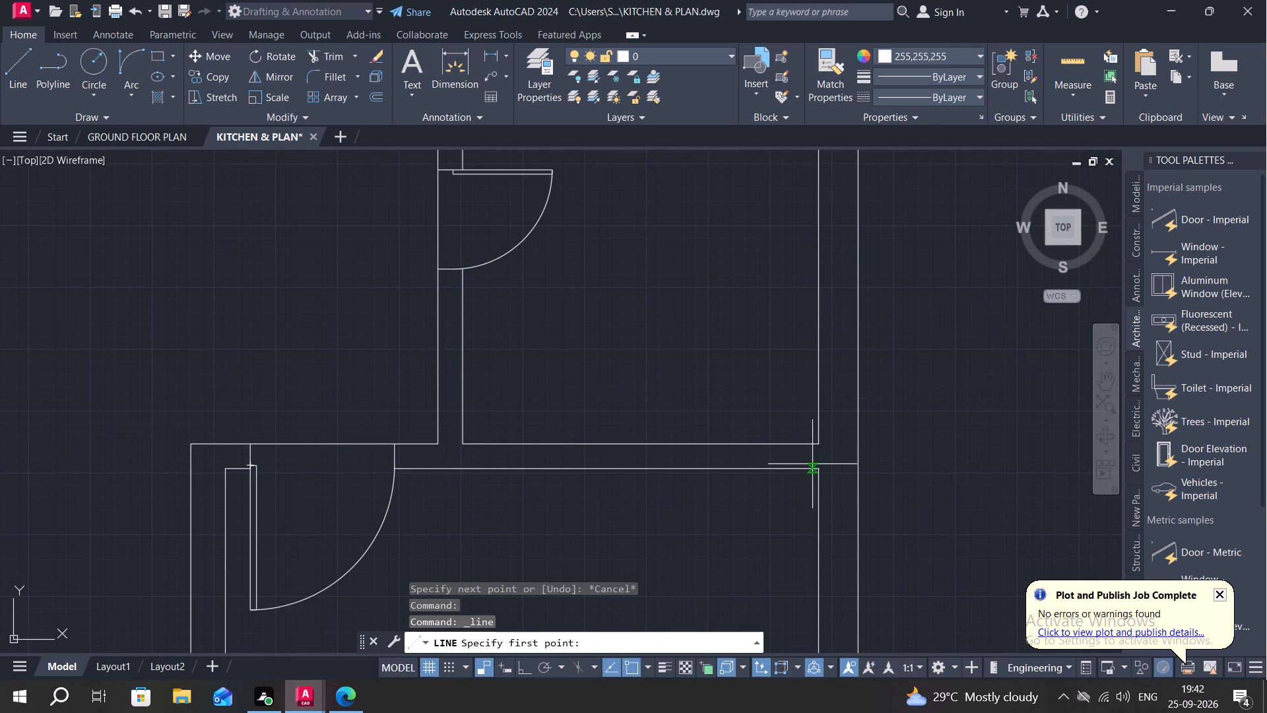
left_click(820, 405)
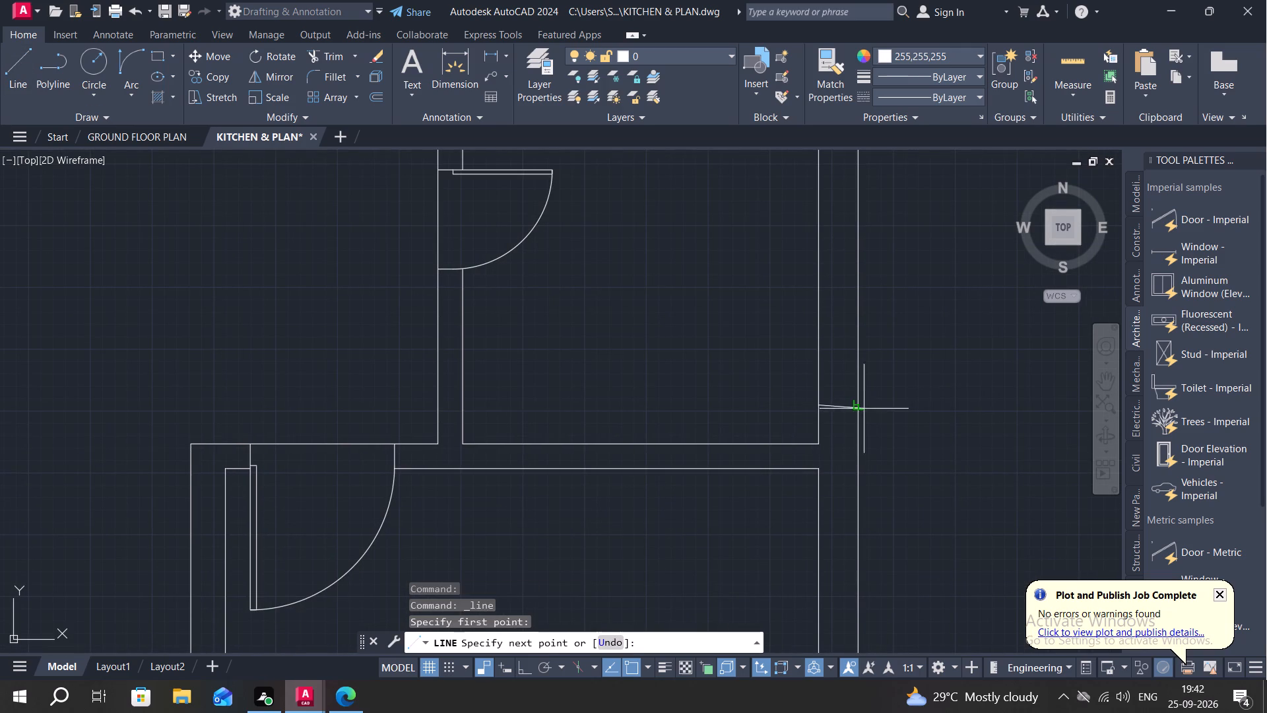
left_click(855, 406)
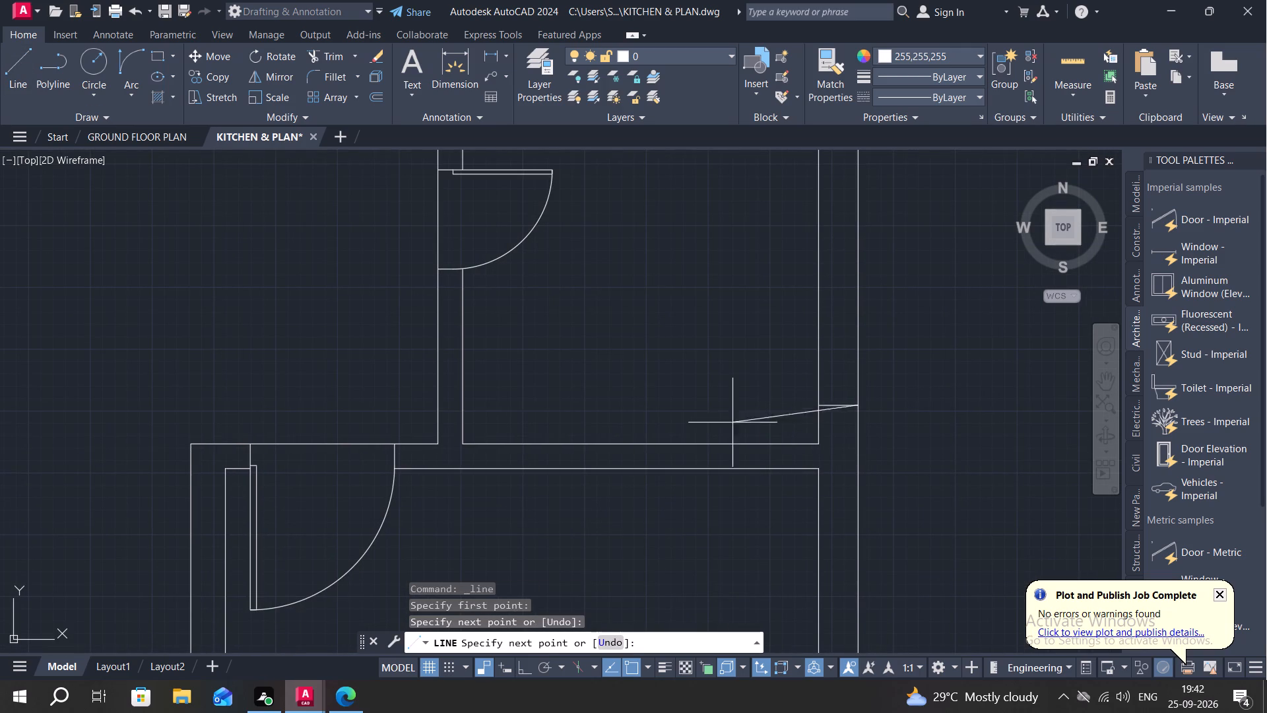
left_click(11, 65)
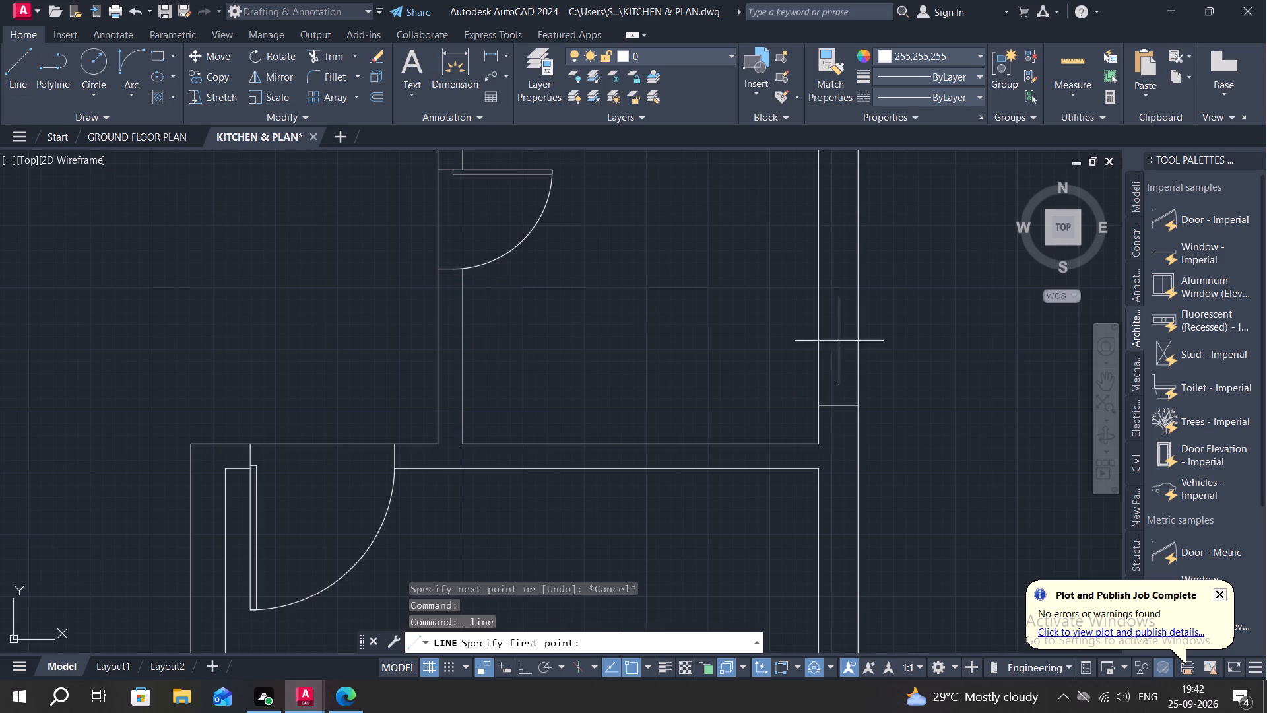
left_click(818, 223)
left_click(859, 221)
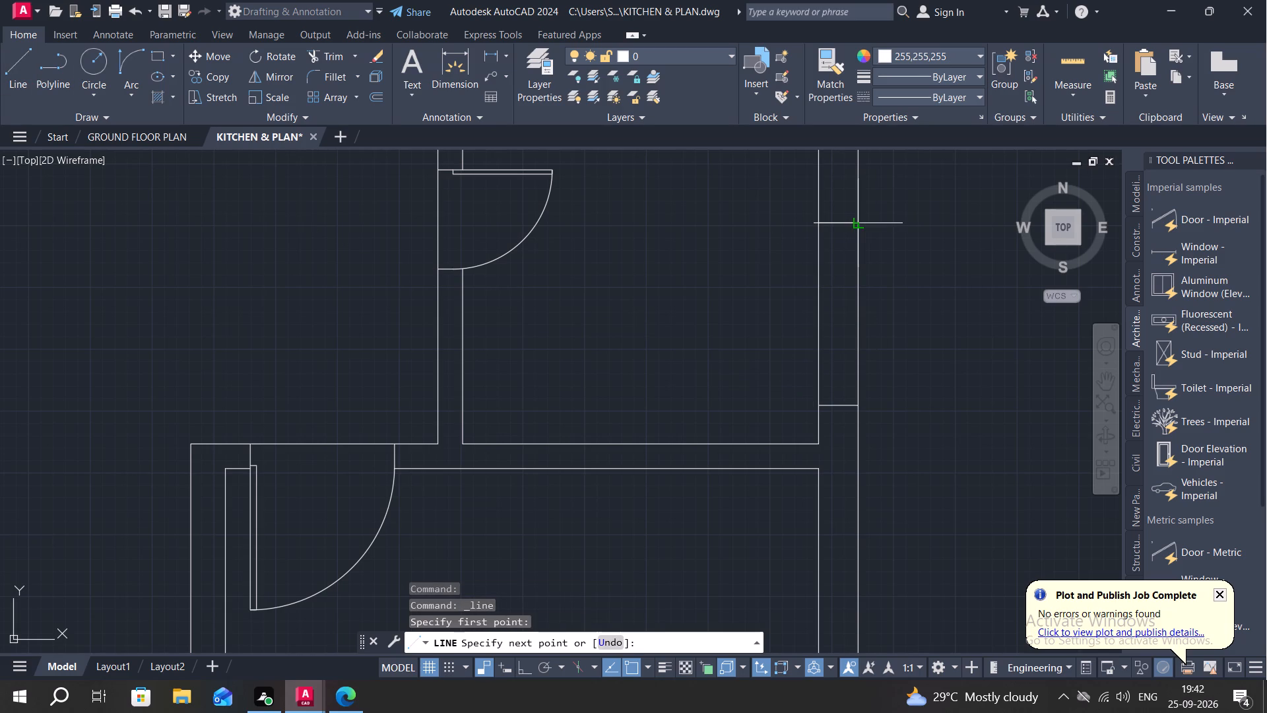
Mark an opening in the upper right bedroom's outer right wall with two short lines across the wall.
scroll(908, 414, "down", 2)
scroll(1004, 461, "down", 2)
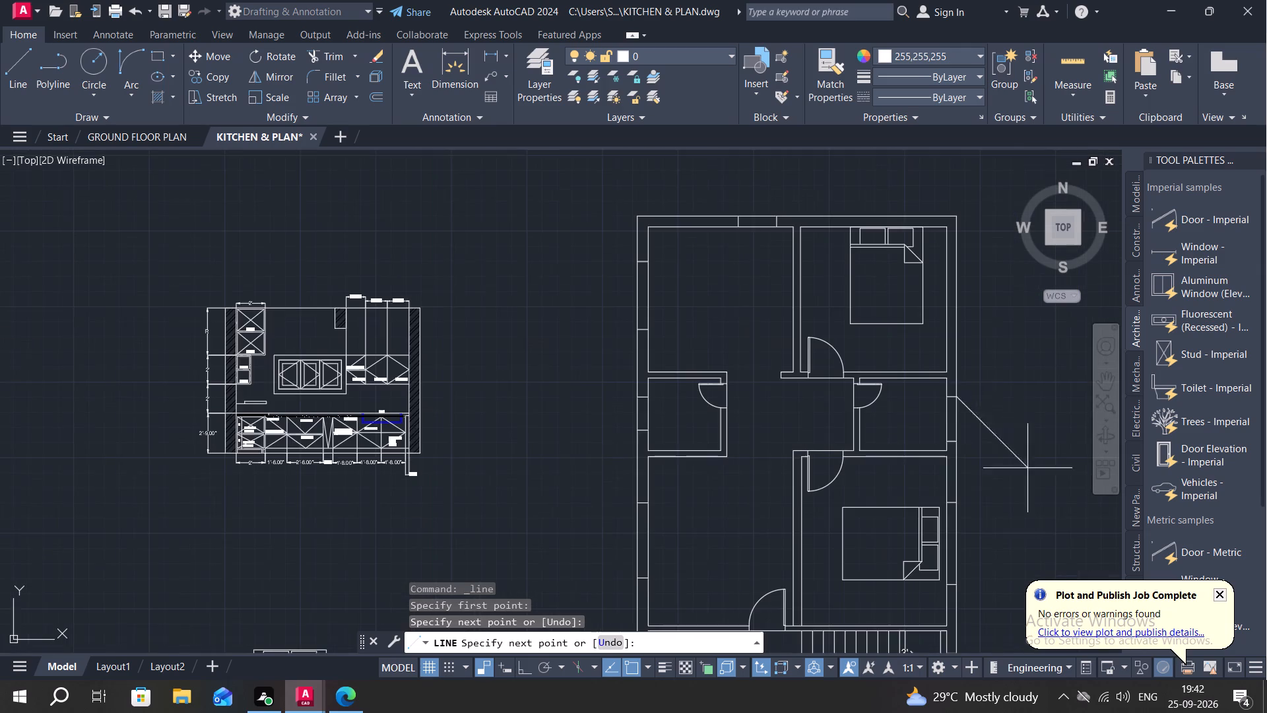
middle_click_drag(950, 384, 835, 462)
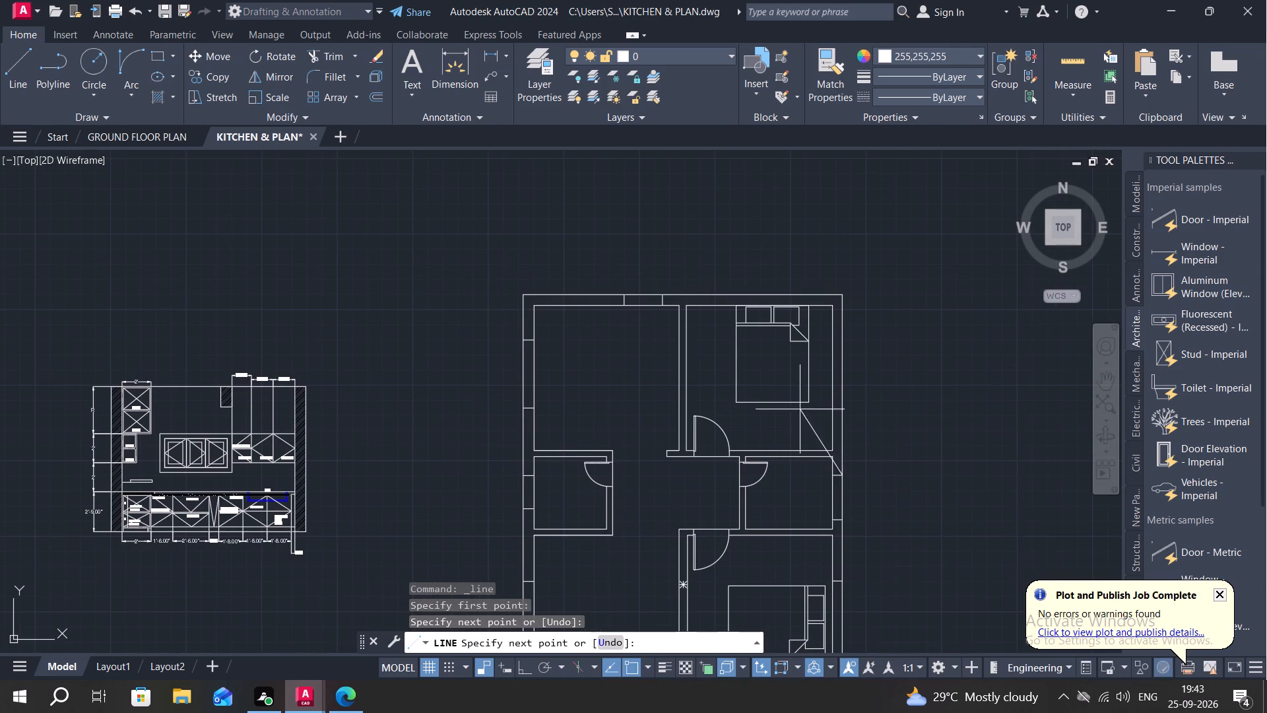
left_click(15, 60)
left_click(831, 402)
left_click(843, 402)
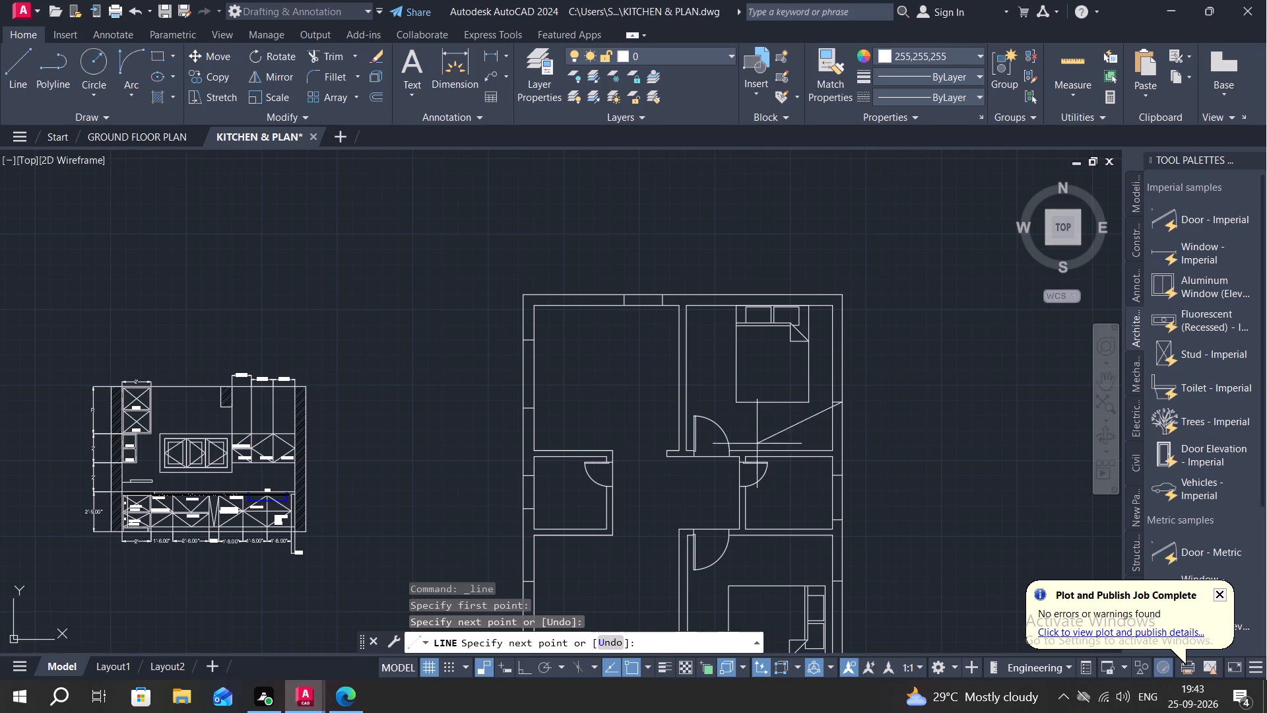
left_click(15, 59)
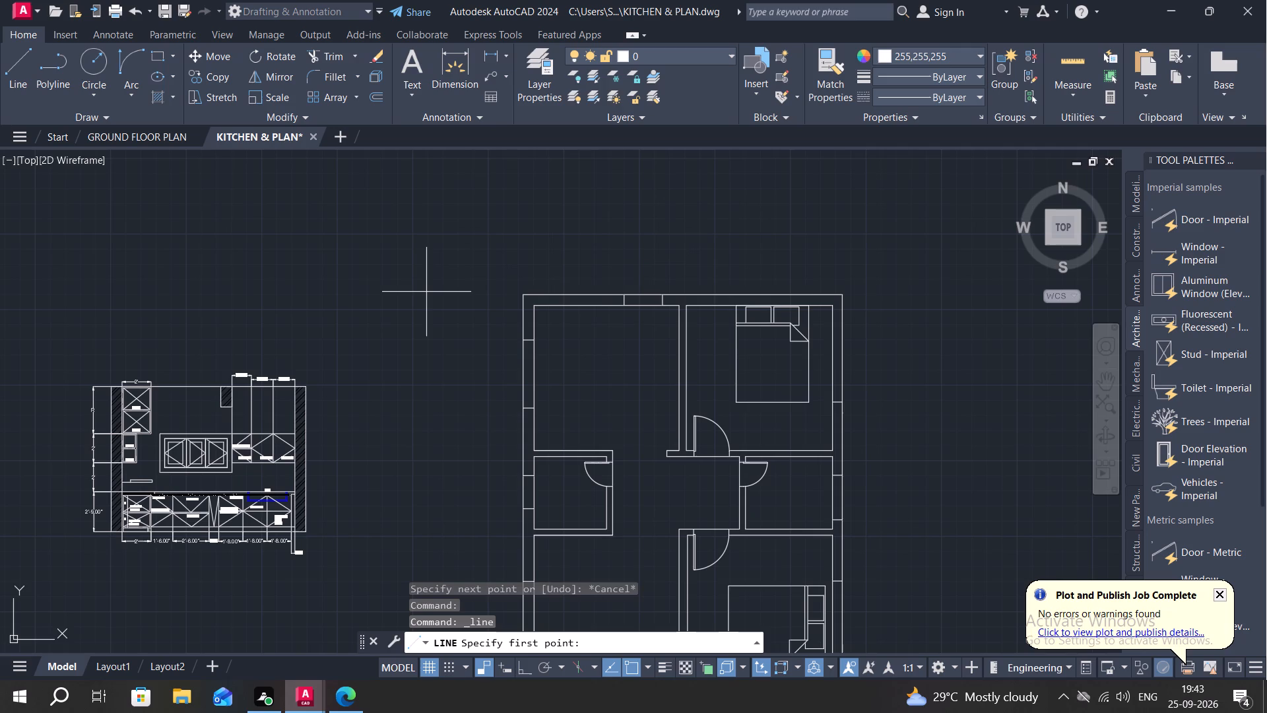
left_click(831, 339)
left_click(843, 339)
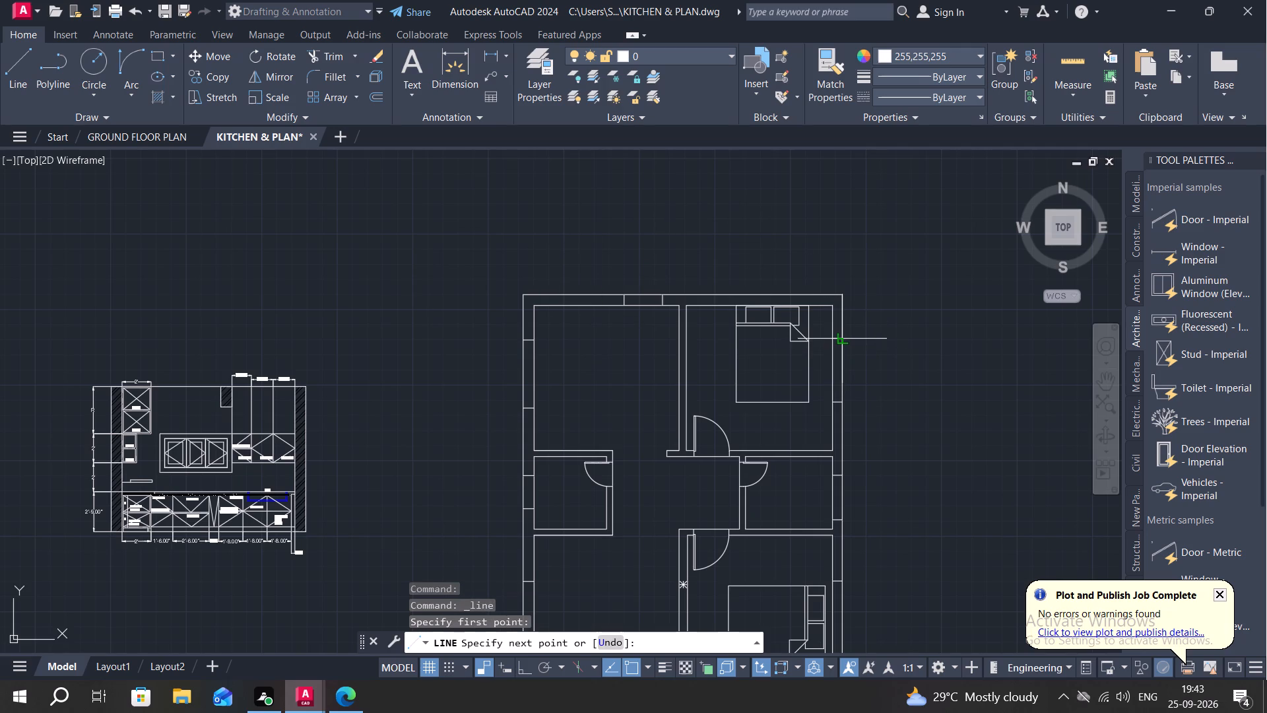
key("Escape")
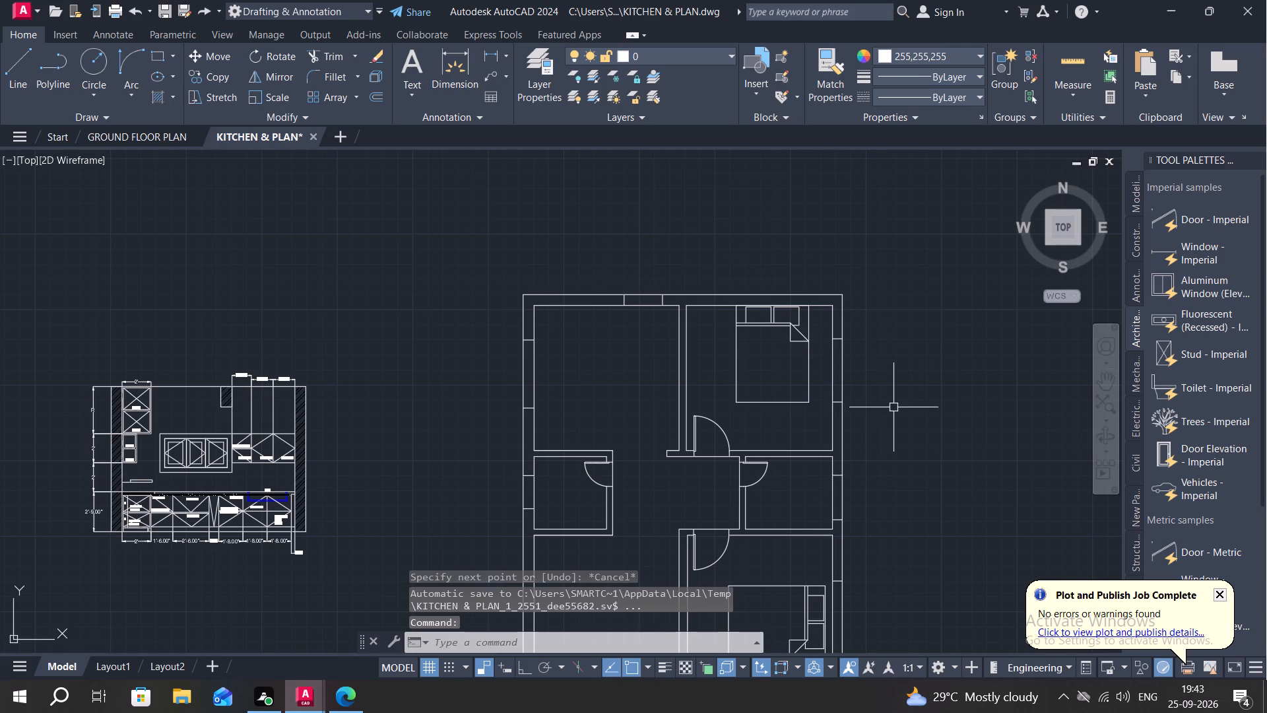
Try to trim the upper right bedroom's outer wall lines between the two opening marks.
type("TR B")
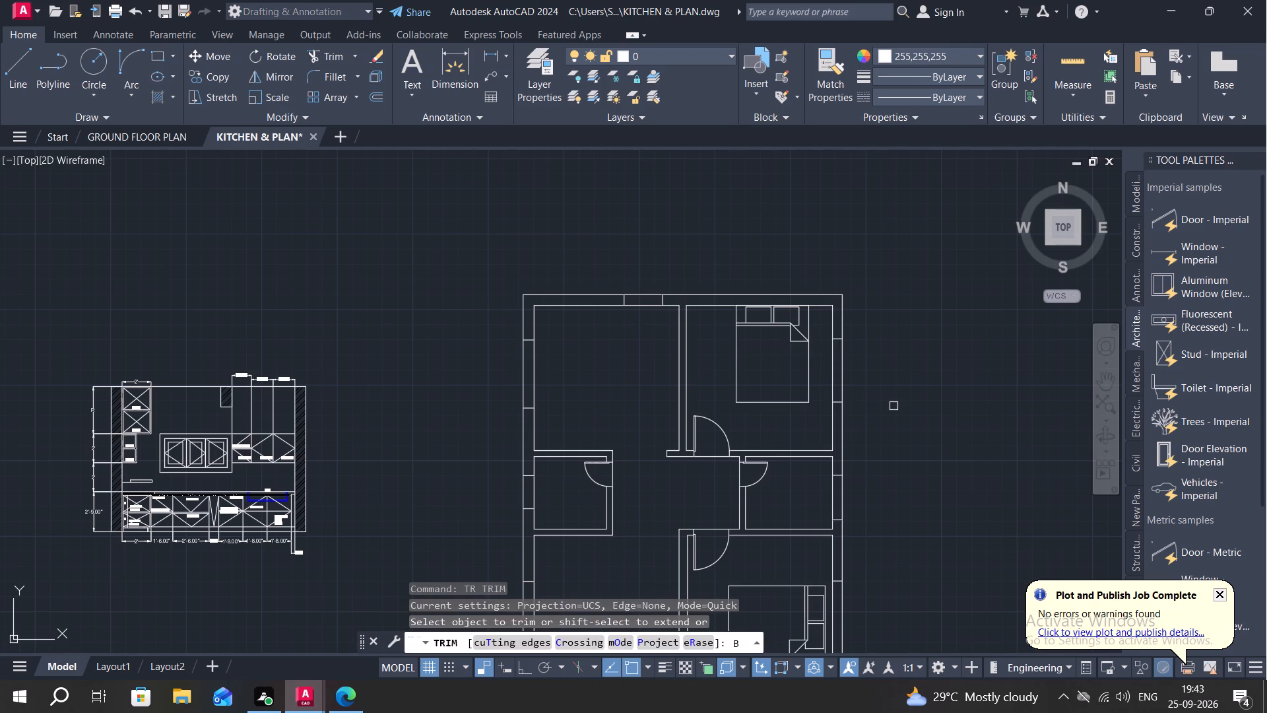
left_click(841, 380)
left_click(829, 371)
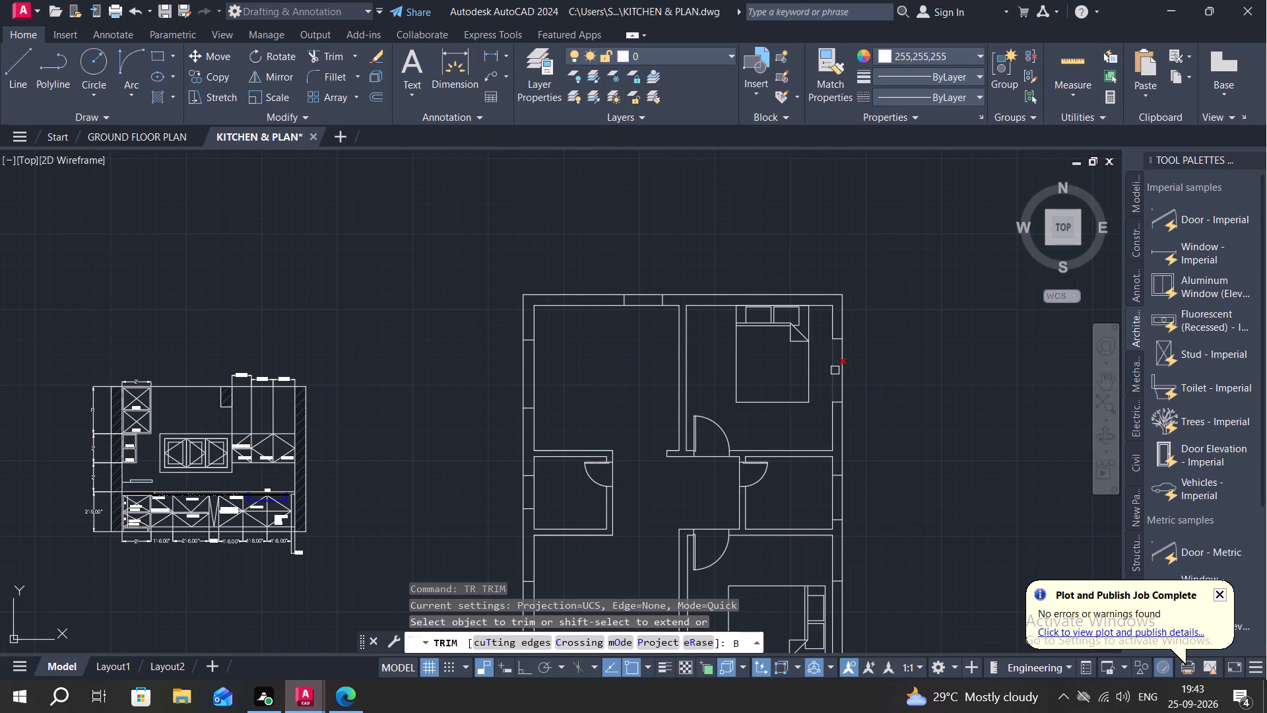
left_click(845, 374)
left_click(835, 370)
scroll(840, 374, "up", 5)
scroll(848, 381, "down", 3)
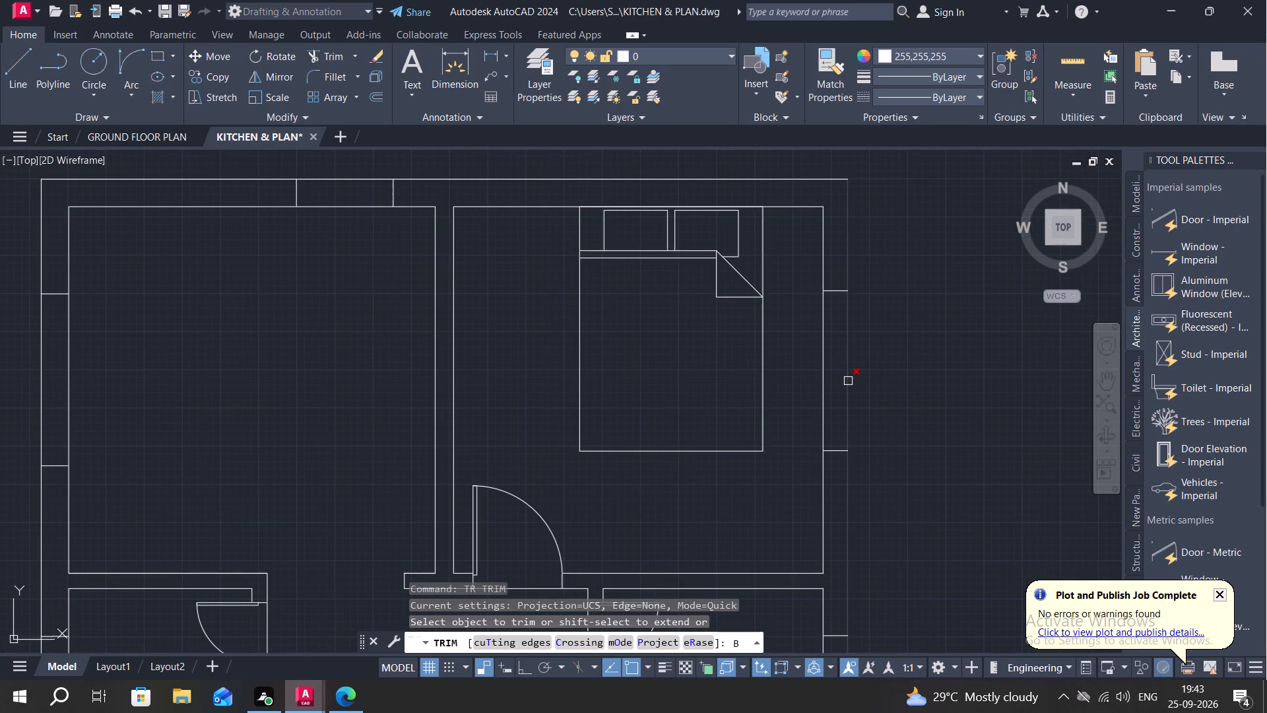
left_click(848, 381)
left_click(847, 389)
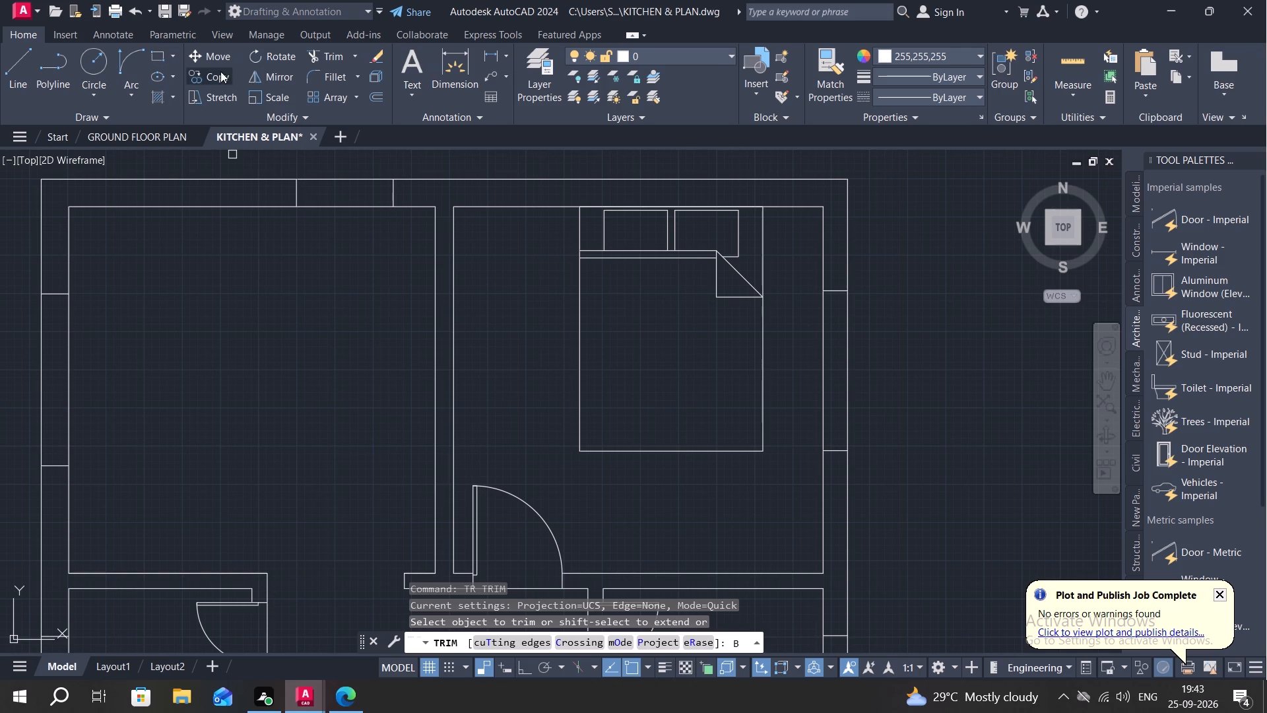
Trim both outer left wall lines of the upper left room between its two opening marks.
left_click(317, 54)
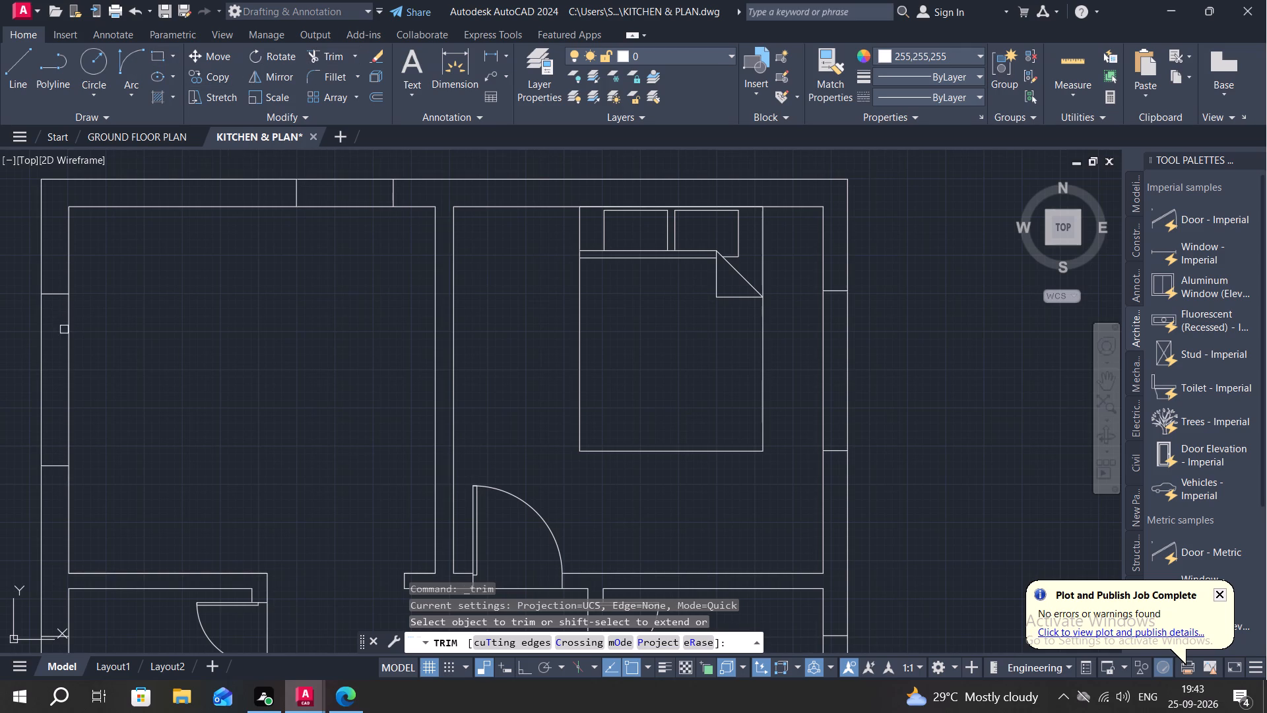
left_click(69, 329)
left_click(40, 329)
left_click(53, 289)
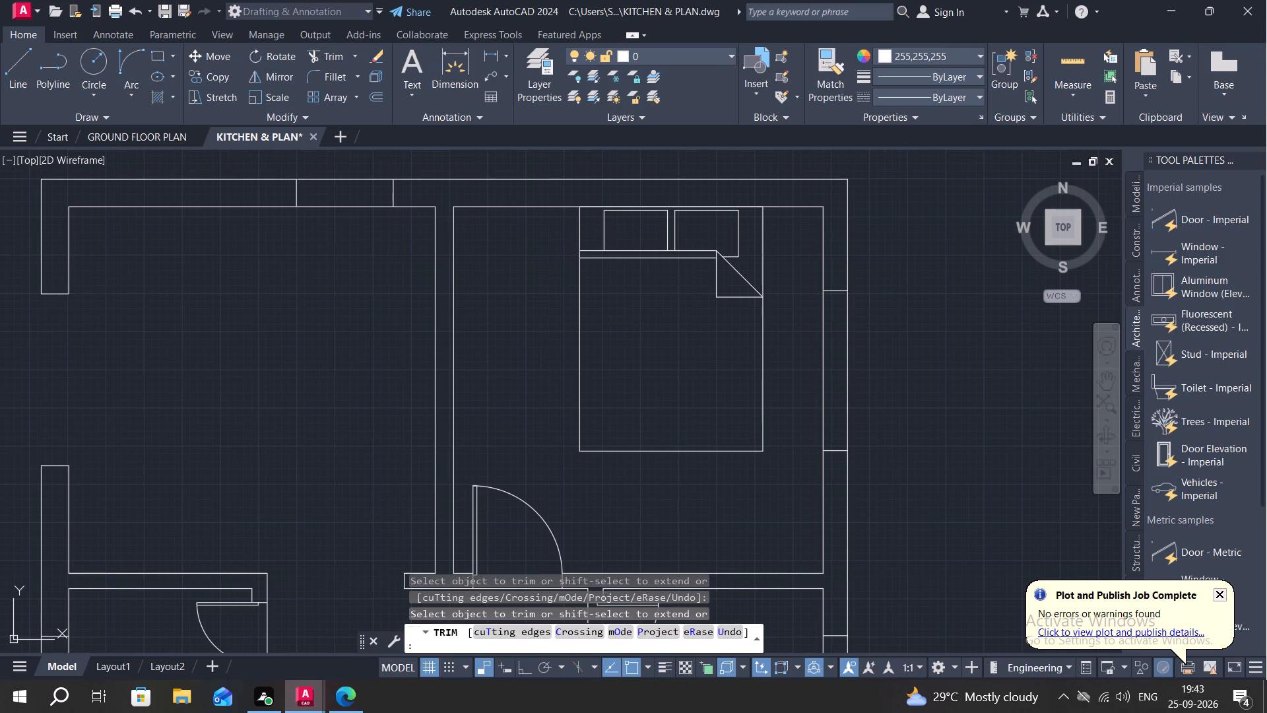
Trim away the two opening marks left across the upper left room's outer left wall.
left_click(53, 302)
left_click(53, 465)
Trim the upper left room's top wall lines between the opening marks and remove both marks.
left_click_drag(311, 162, 351, 233)
left_click(297, 191)
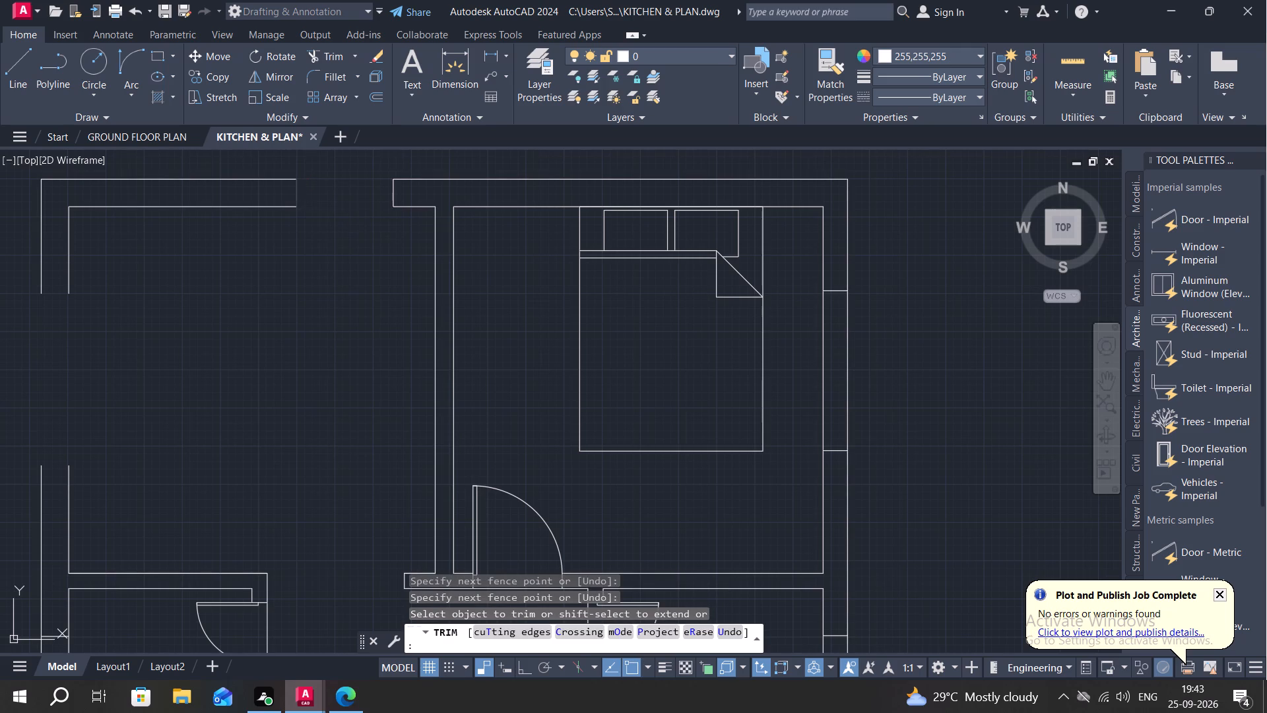
left_click(390, 193)
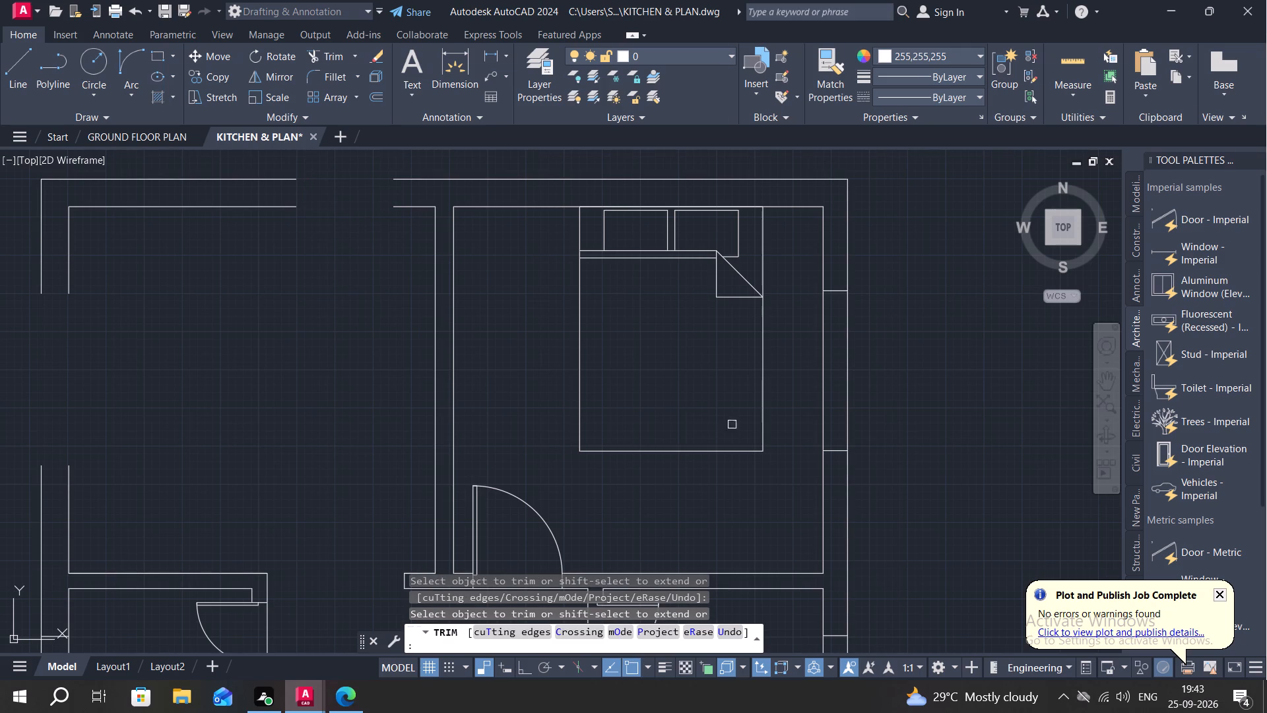
Trim the upper right bedroom's outer right wall lines between the opening marks and remove both marks.
left_click_drag(795, 374, 868, 376)
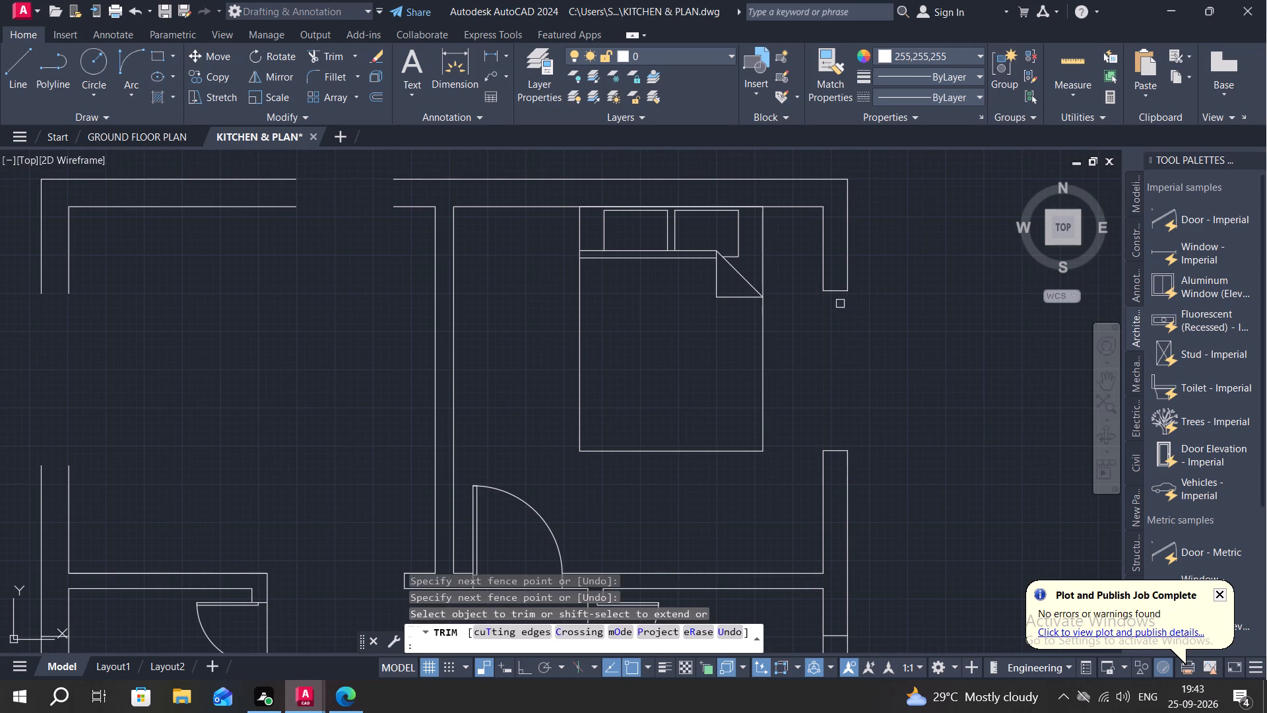
left_click(833, 291)
left_click(836, 449)
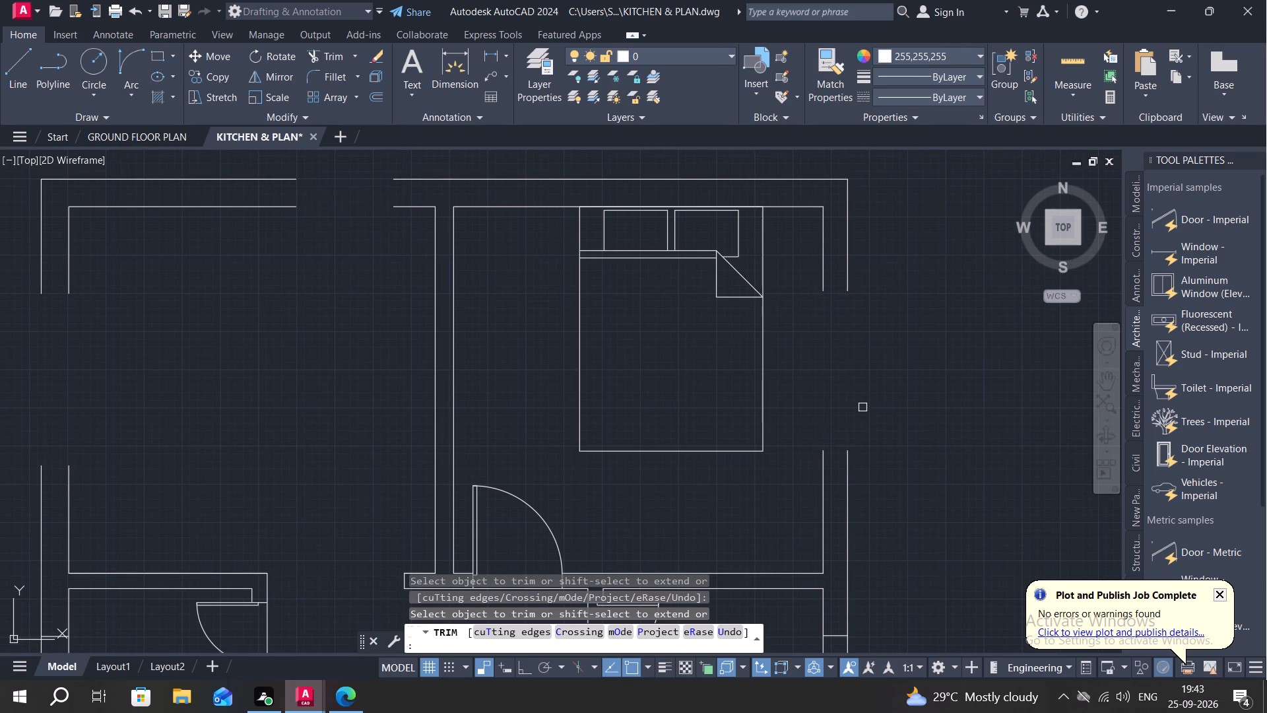
Trim the opening in the outer right wall of the small room between the two bedrooms, including its two marks.
scroll(872, 407, "down", 1)
middle_click_drag(947, 441, 923, 212)
left_click_drag(750, 354, 889, 355)
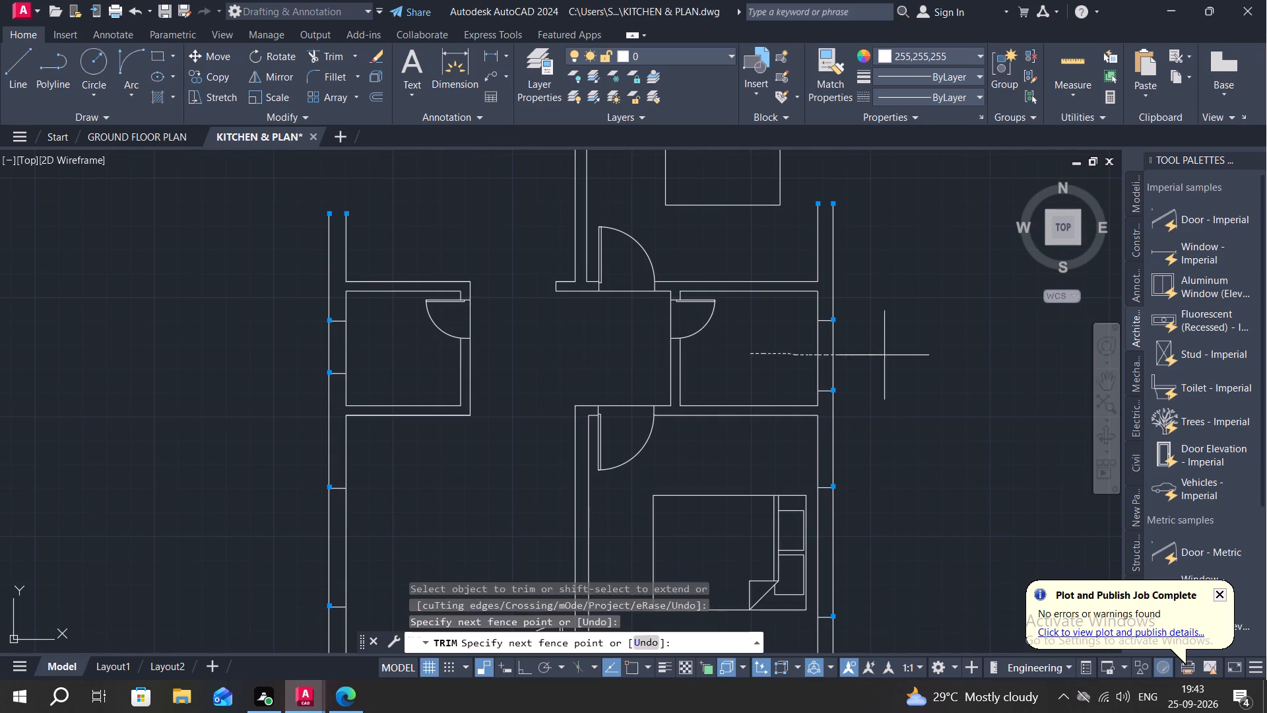
left_click_drag(889, 355, 914, 355)
left_click(826, 323)
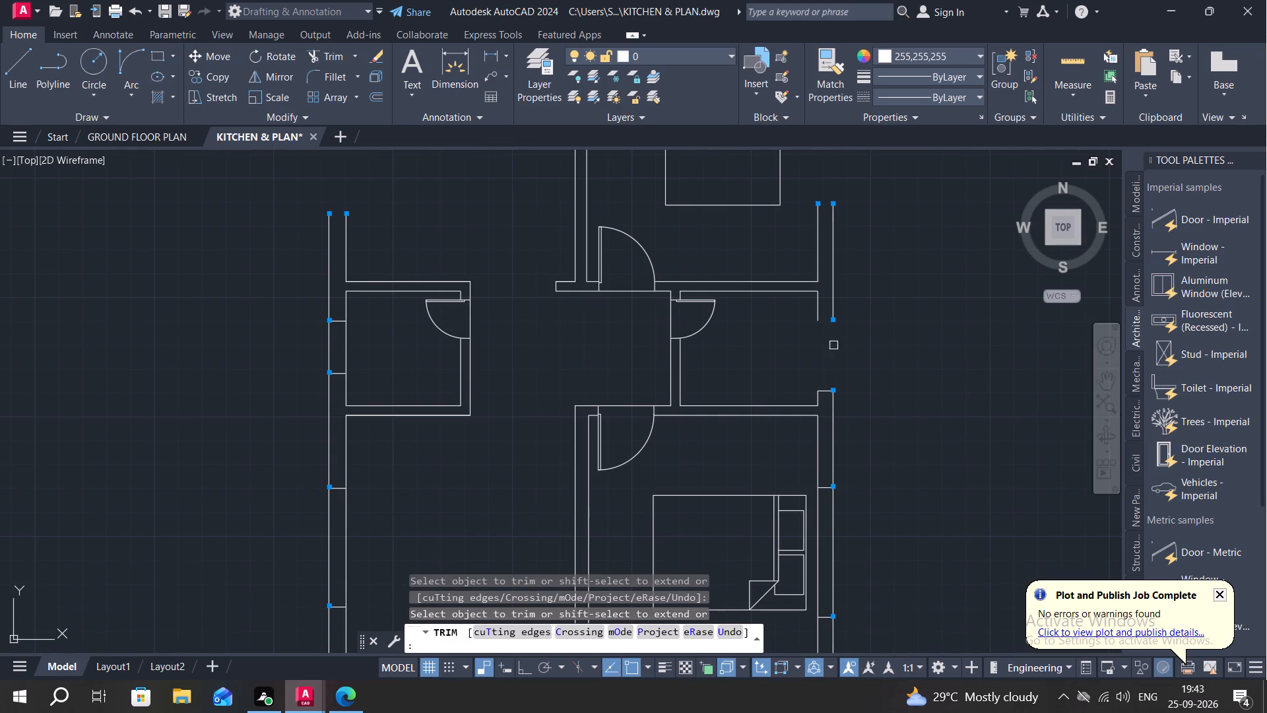
left_click(824, 388)
Trim the opening in the small left room's outer left wall and remove its two cross marks.
left_click_drag(298, 347, 355, 353)
left_click(336, 320)
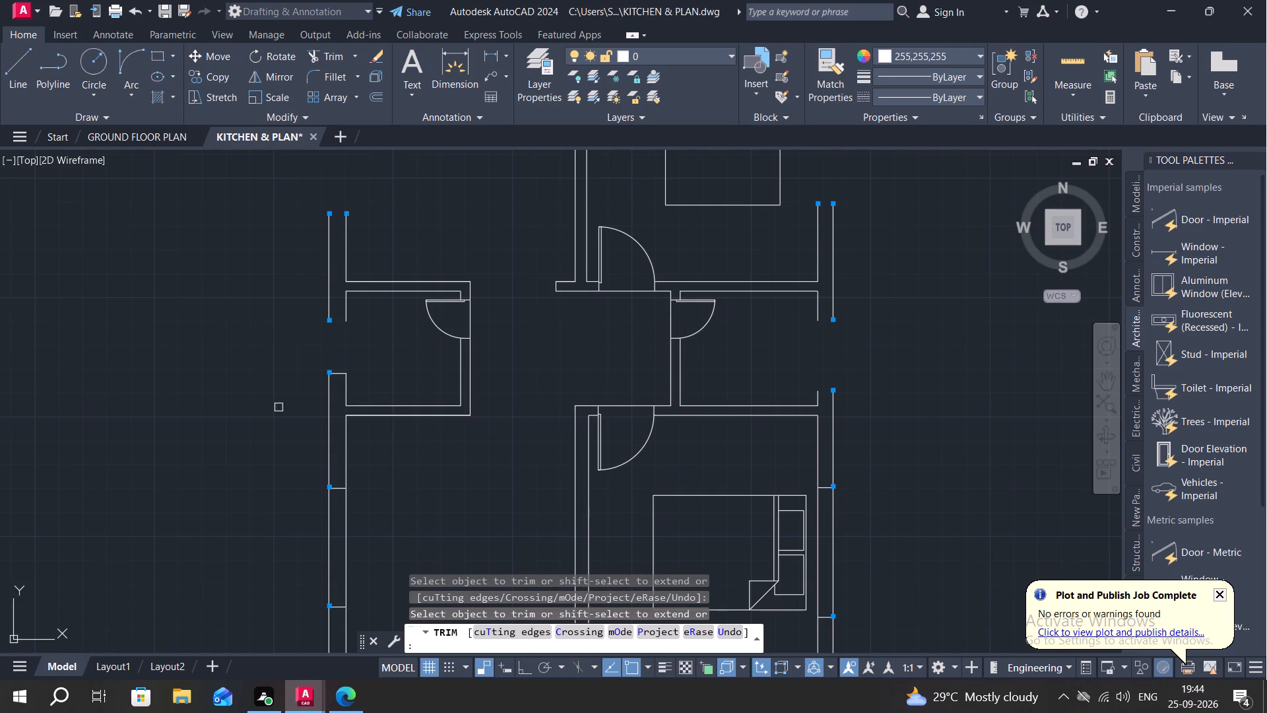
left_click(334, 375)
Trim the outer left wall opening of the room below the small left room, including both marks.
left_click_drag(288, 520, 412, 567)
middle_click_drag(393, 529, 422, 418)
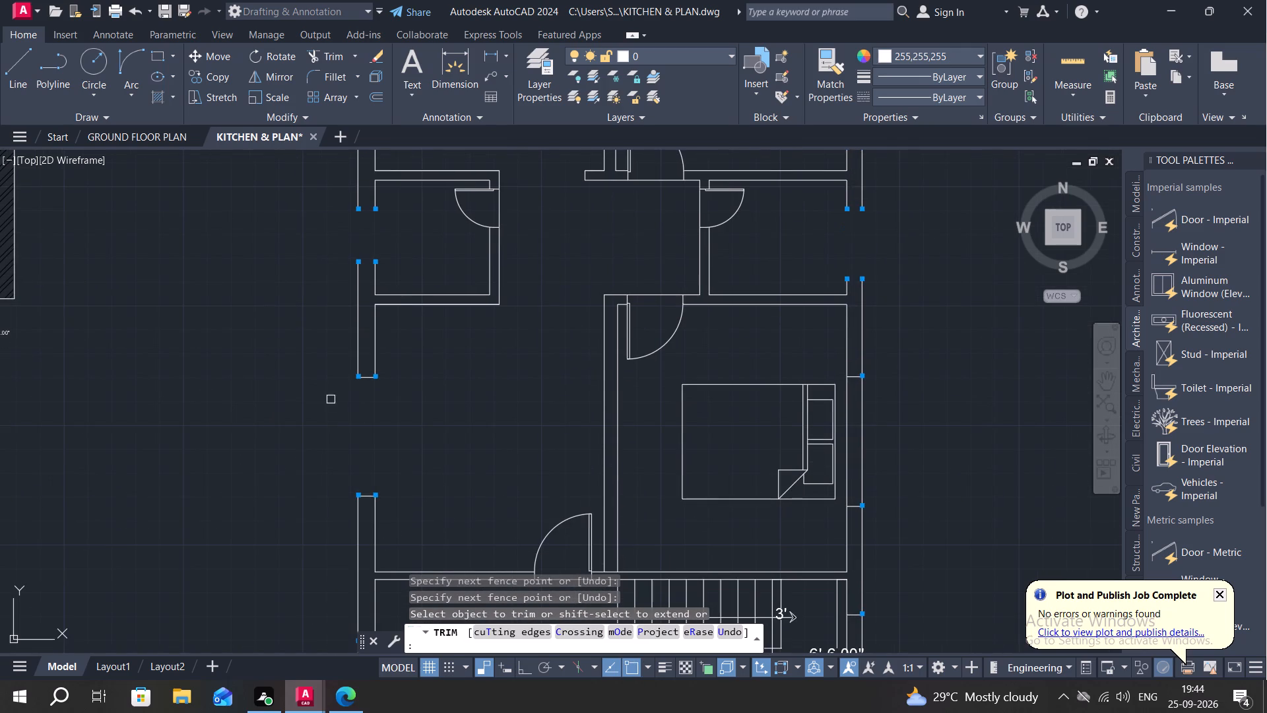
left_click(364, 378)
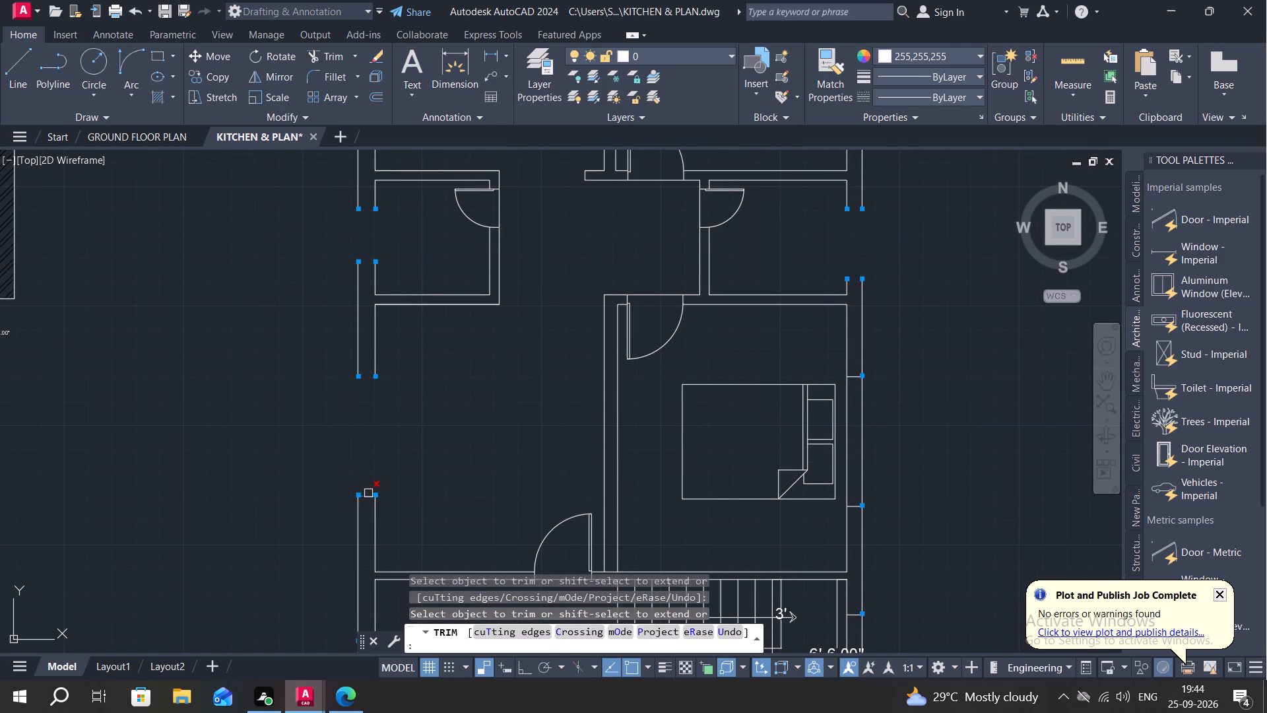
left_click(368, 493)
Trim the lower right bedroom's outer right wall lines between the opening marks and remove both marks.
left_click_drag(882, 446, 843, 449)
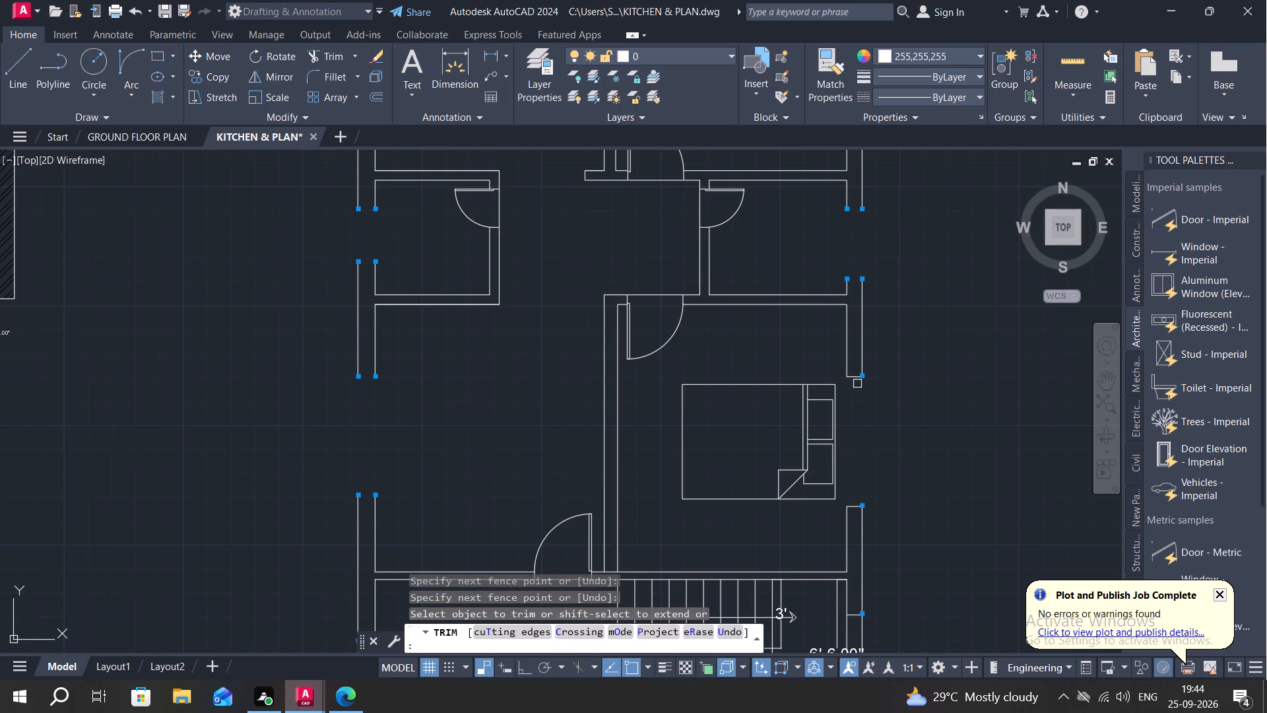
left_click(851, 378)
left_click(856, 508)
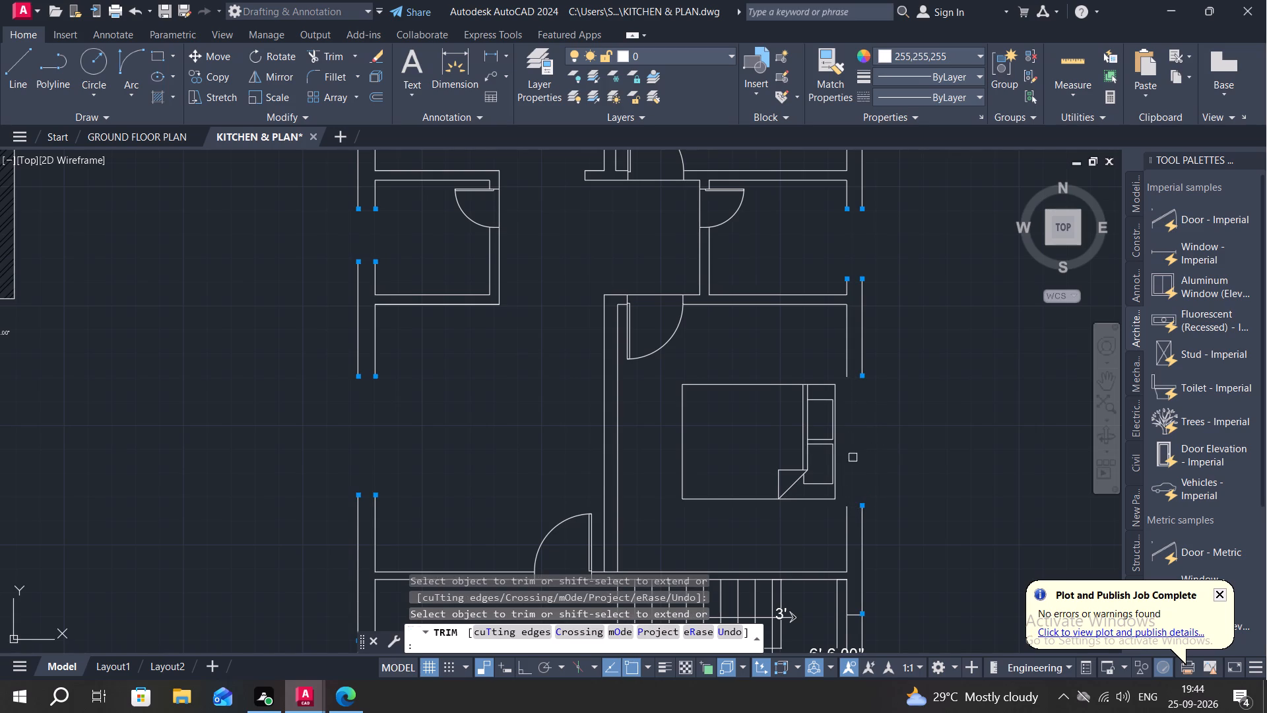
Trim the outer right wall opening beside the staircase landing and remove its two cross marks.
scroll(939, 433, "down", 1)
middle_click_drag(962, 494, 907, 381)
scroll(837, 454, "up", 2)
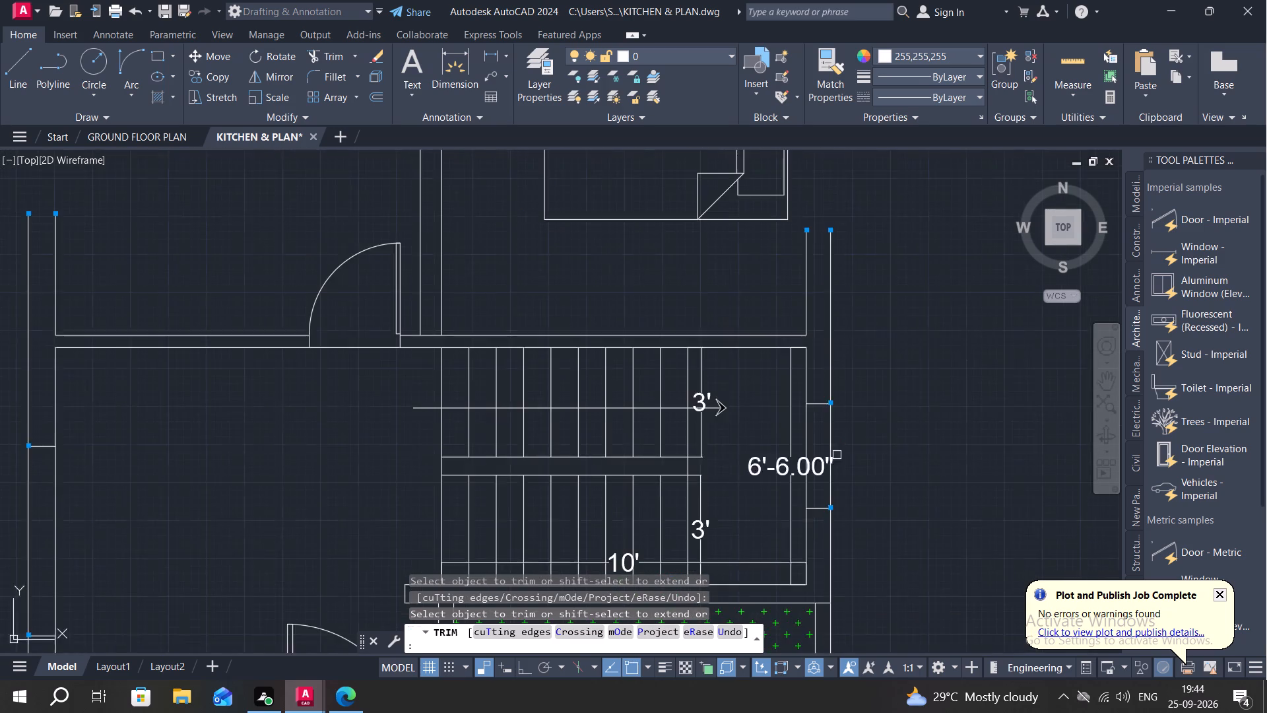
scroll(837, 456, "up", 2)
left_click_drag(749, 429, 841, 442)
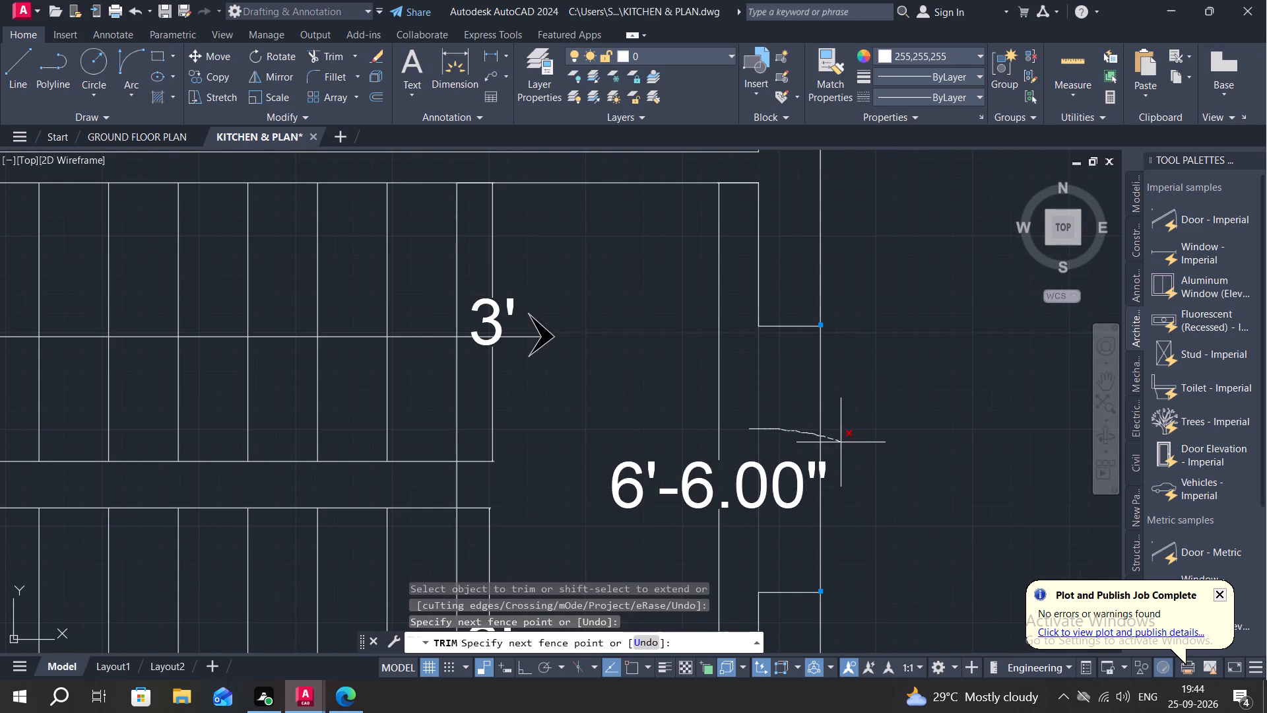
left_click_drag(841, 442, 848, 444)
left_click(793, 328)
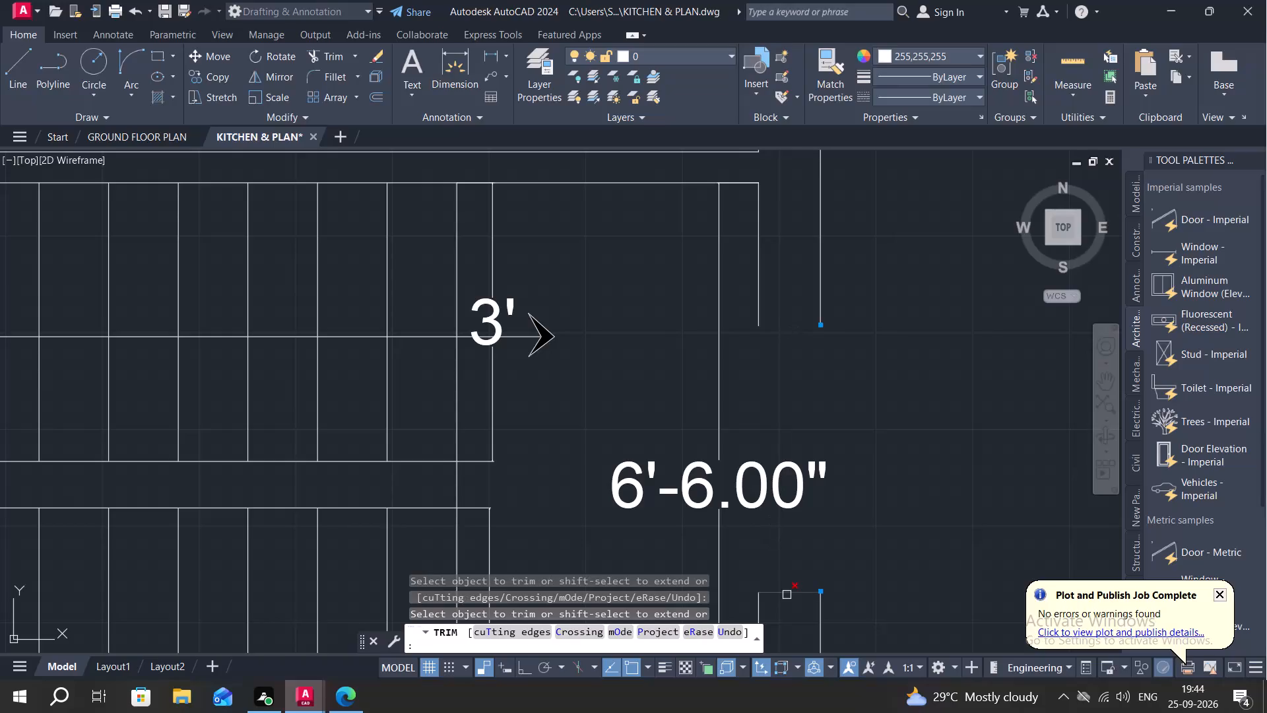
left_click(786, 593)
Trim the outer left wall opening of the entrance room beside the staircase, remove both marks and end the Trim command.
scroll(909, 510, "down", 4)
middle_click_drag(715, 530, 715, 528)
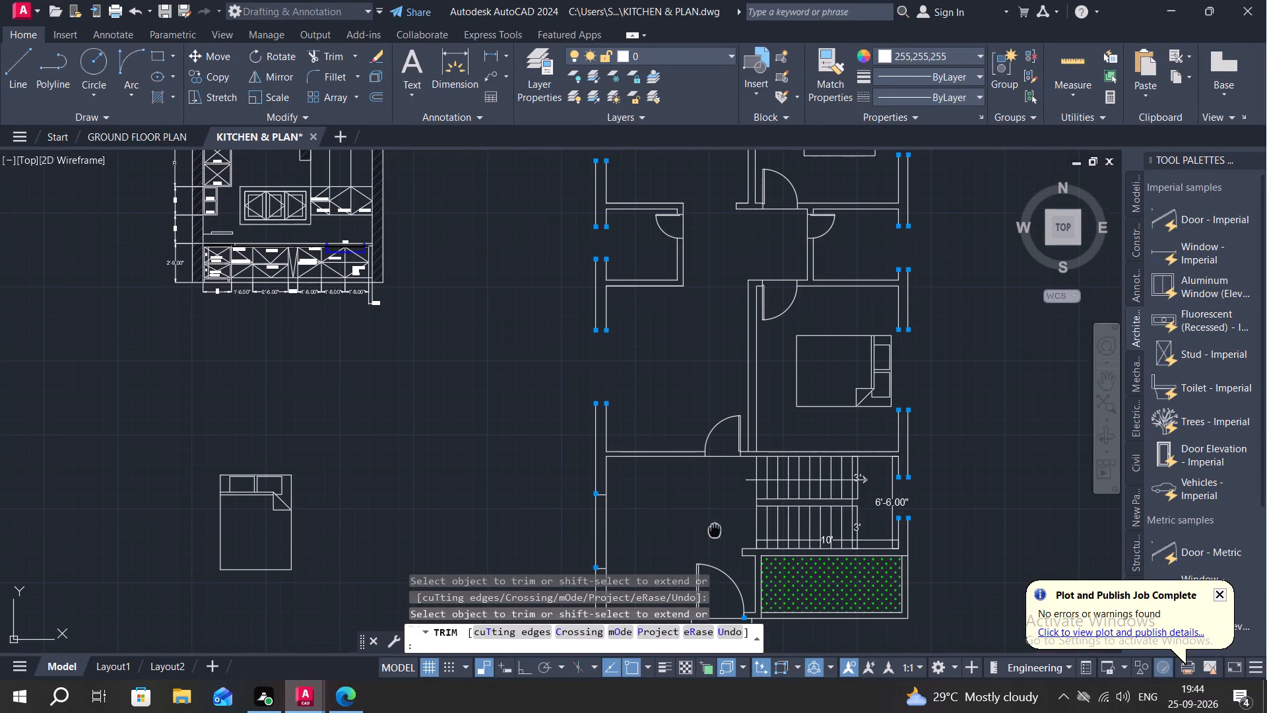
middle_click_drag(715, 528, 728, 428)
left_click_drag(571, 434, 657, 444)
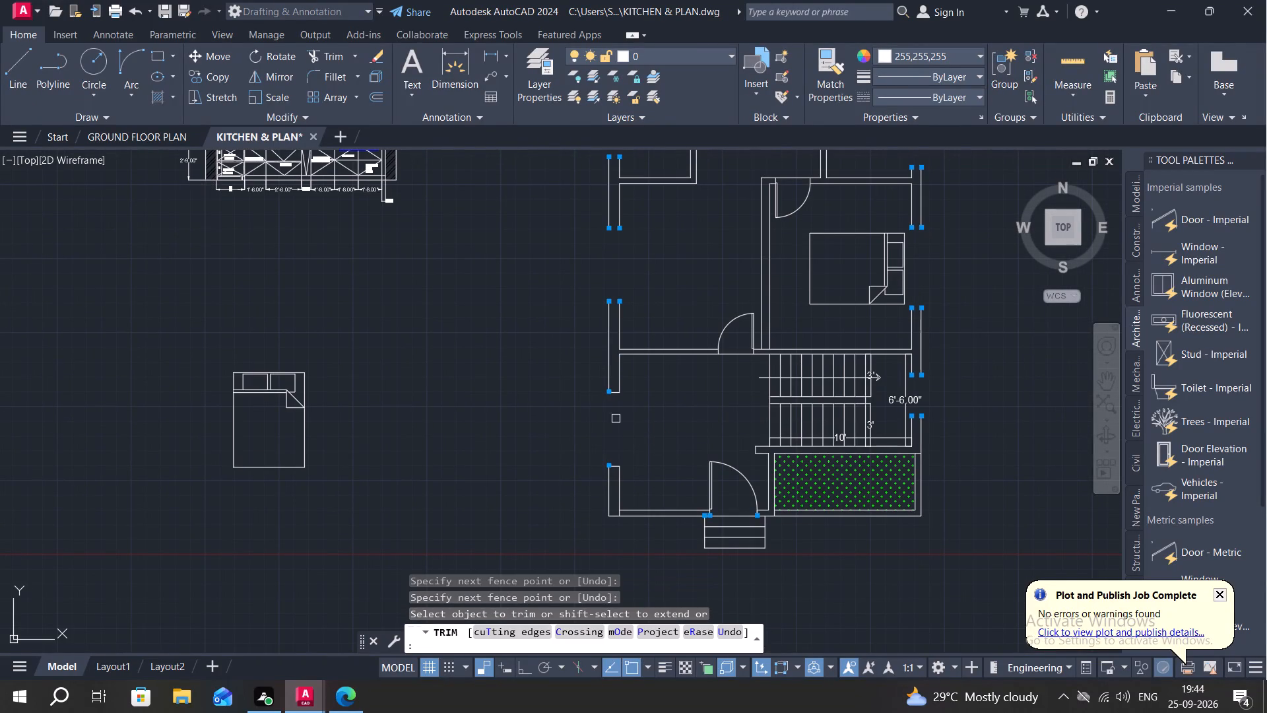
scroll(614, 393, "up", 1)
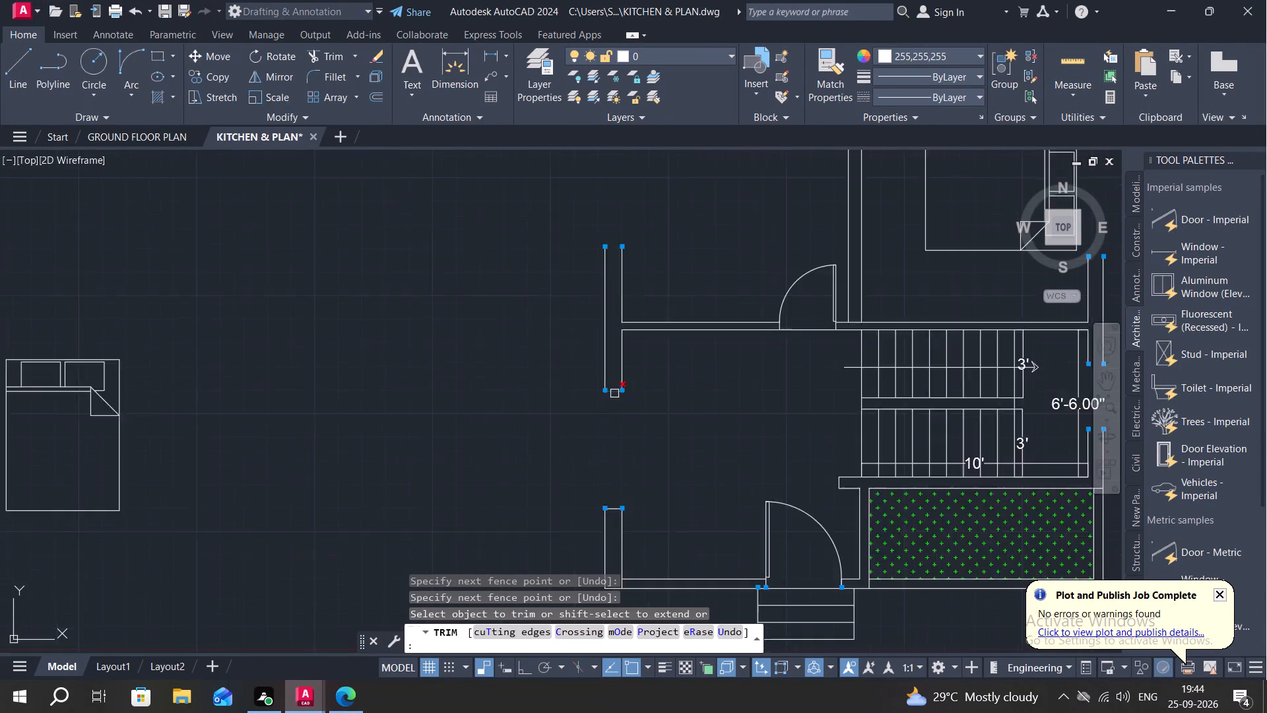
scroll(614, 393, "up", 1)
left_click(614, 390)
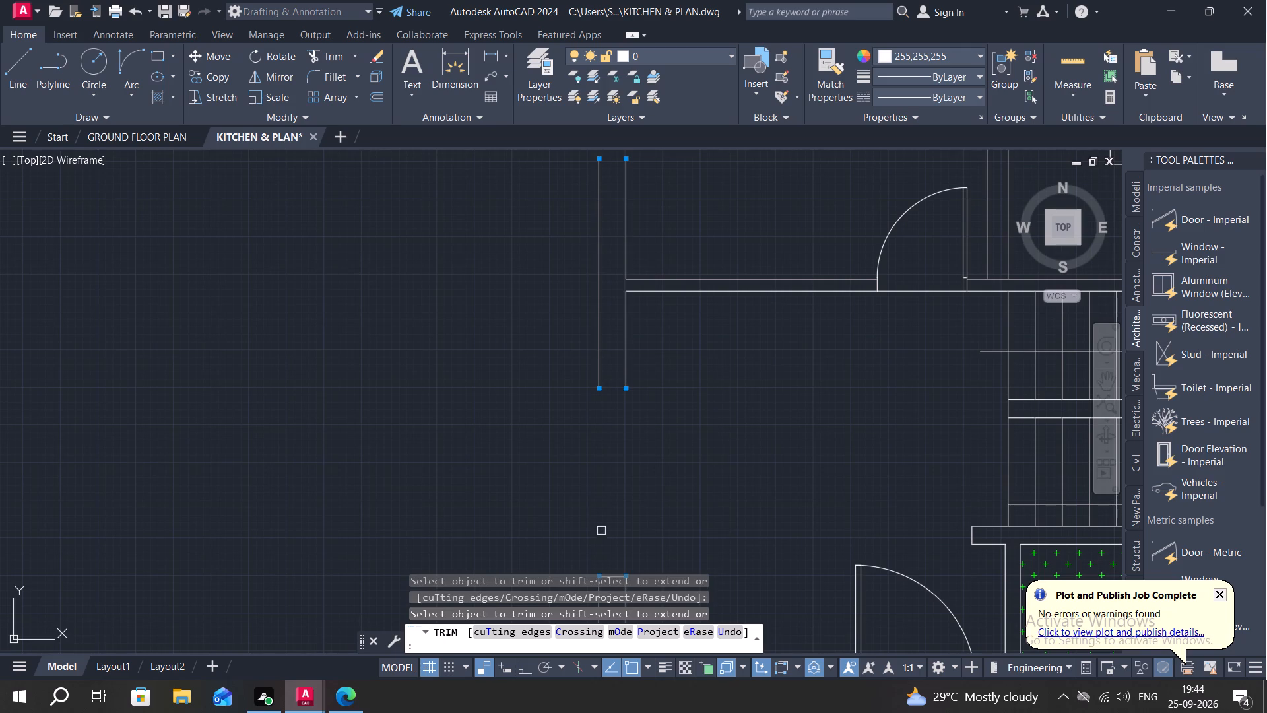
middle_click_drag(599, 527, 619, 407)
left_click(631, 458)
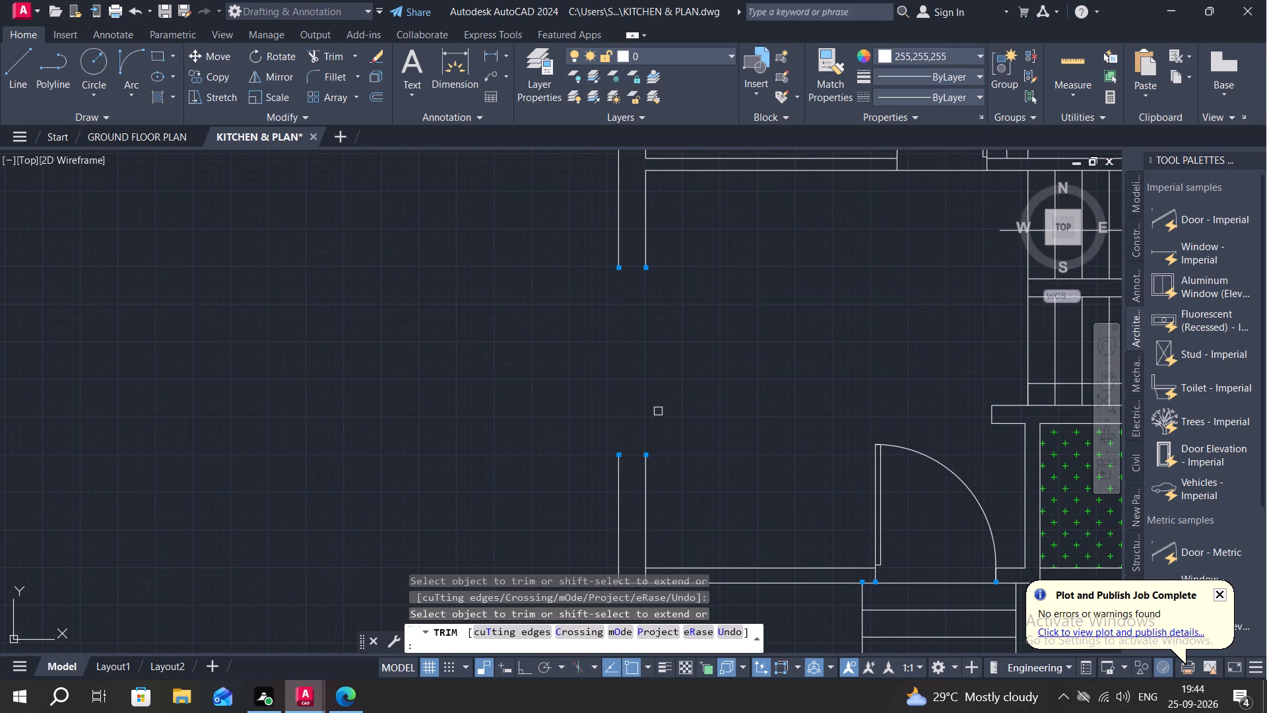
key("Escape")
Draw a rectangle filling the entrance room's outer left wall opening, corner to corner between the wall ends.
type("RE")
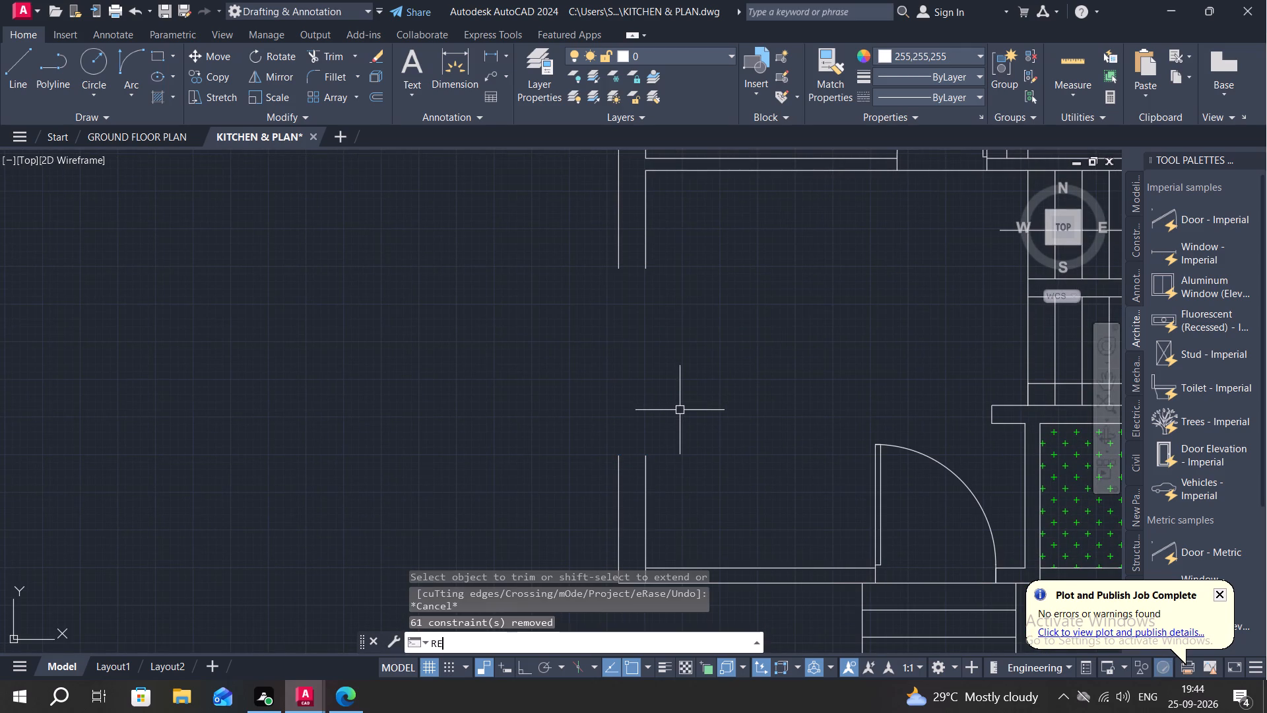
type("C")
key("space")
left_click(616, 263)
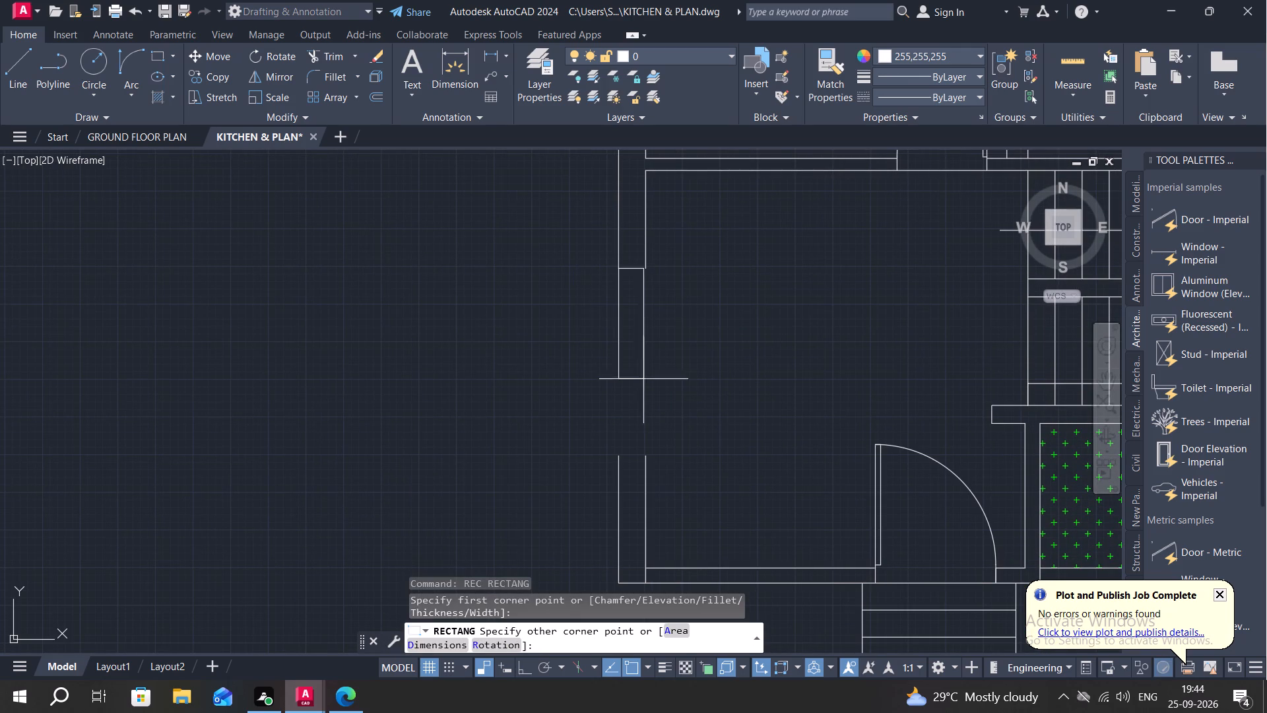
left_click(645, 452)
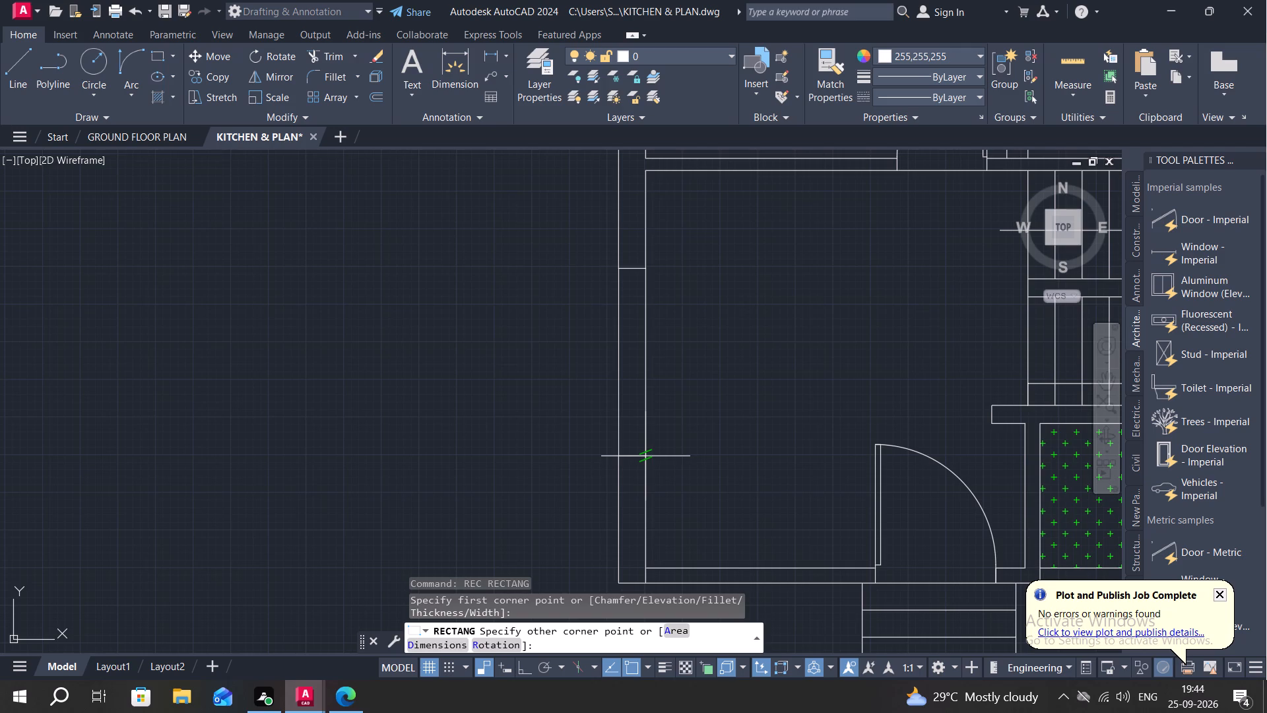
Draw a rectangle filling the outer left wall opening of the room directly above the entrance room.
scroll(732, 381, "down", 2)
middle_click_drag(736, 382, 796, 565)
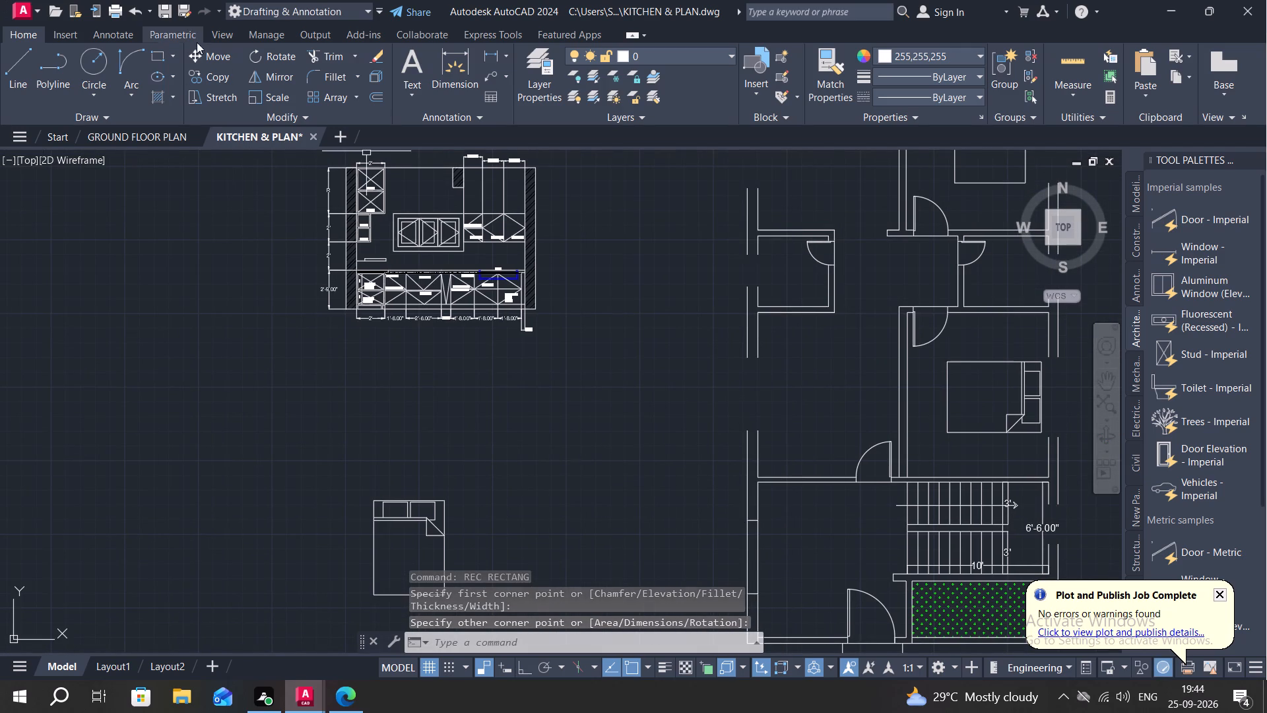
left_click(170, 55)
left_click(177, 81)
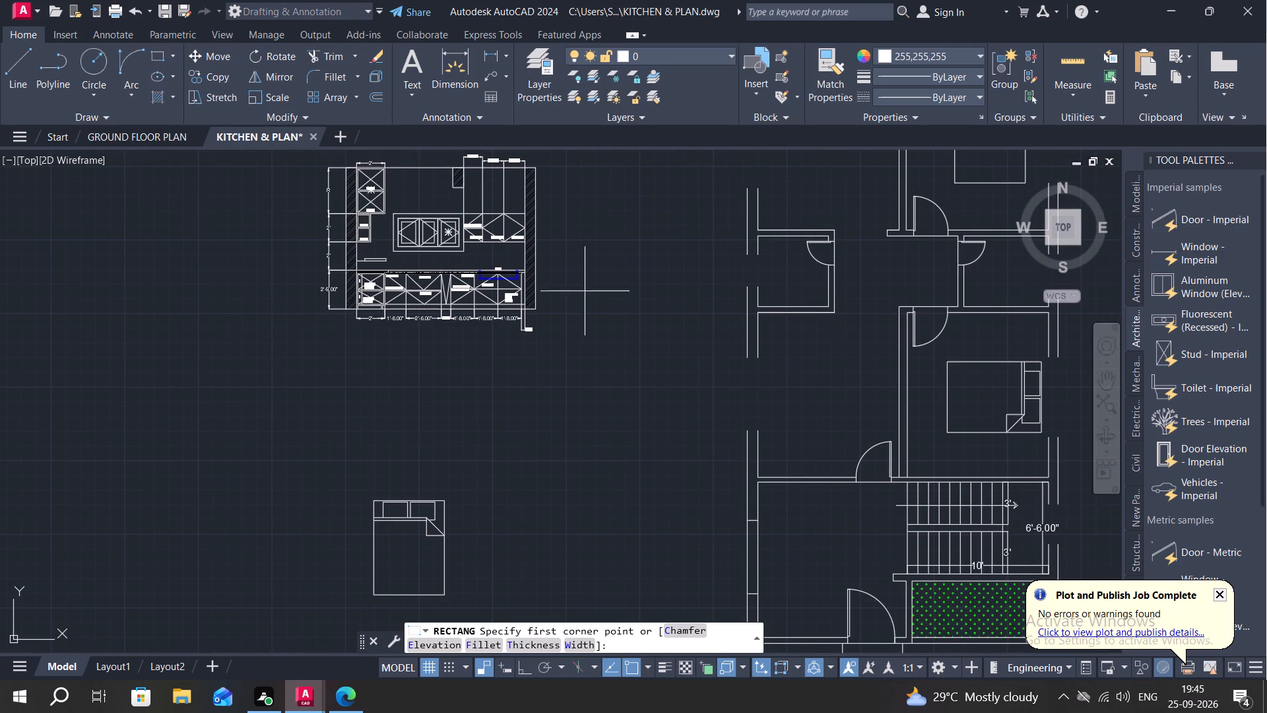
left_click(752, 355)
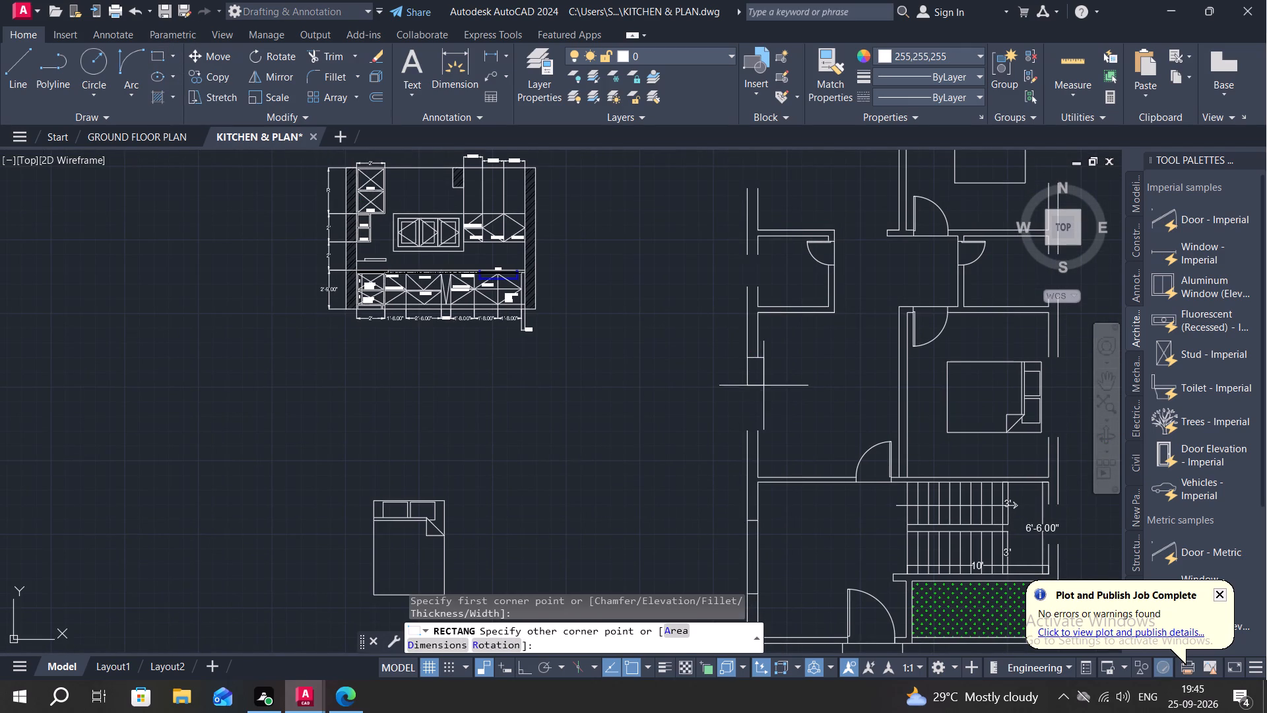
left_click(760, 426)
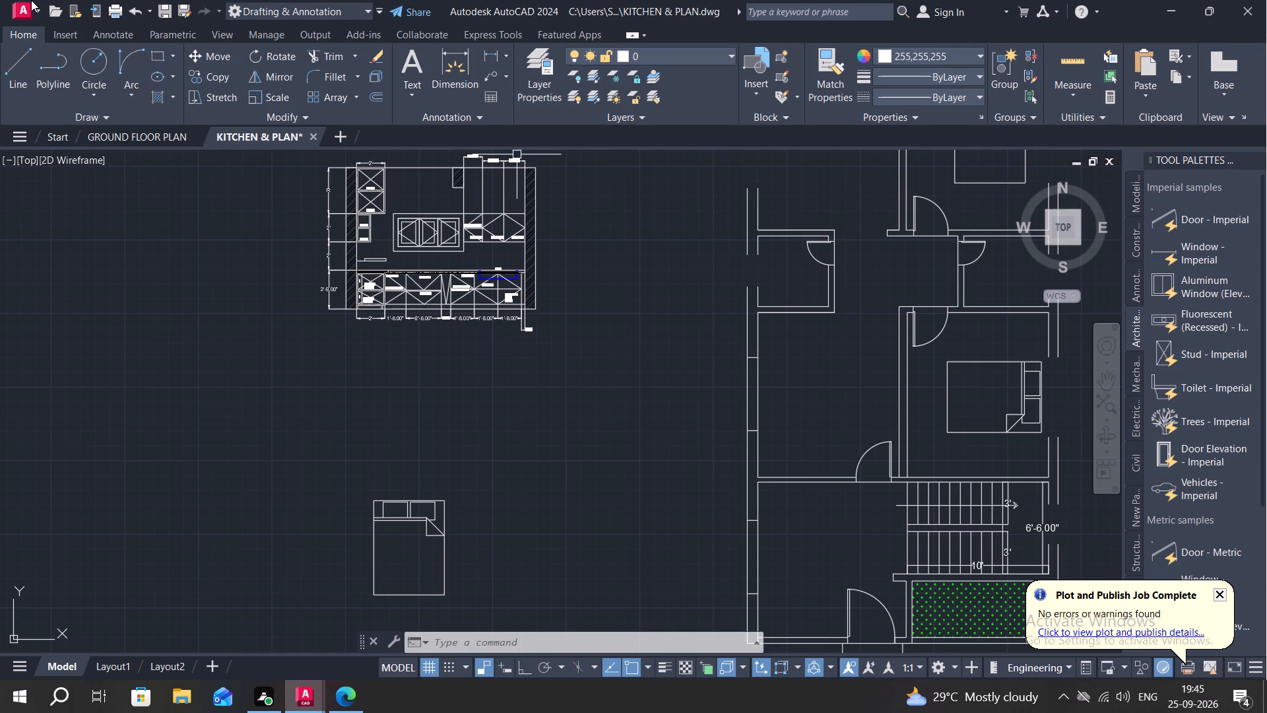
Draw a rectangle filling the small left room's outer left wall opening, between its cut wall ends.
left_click(172, 53)
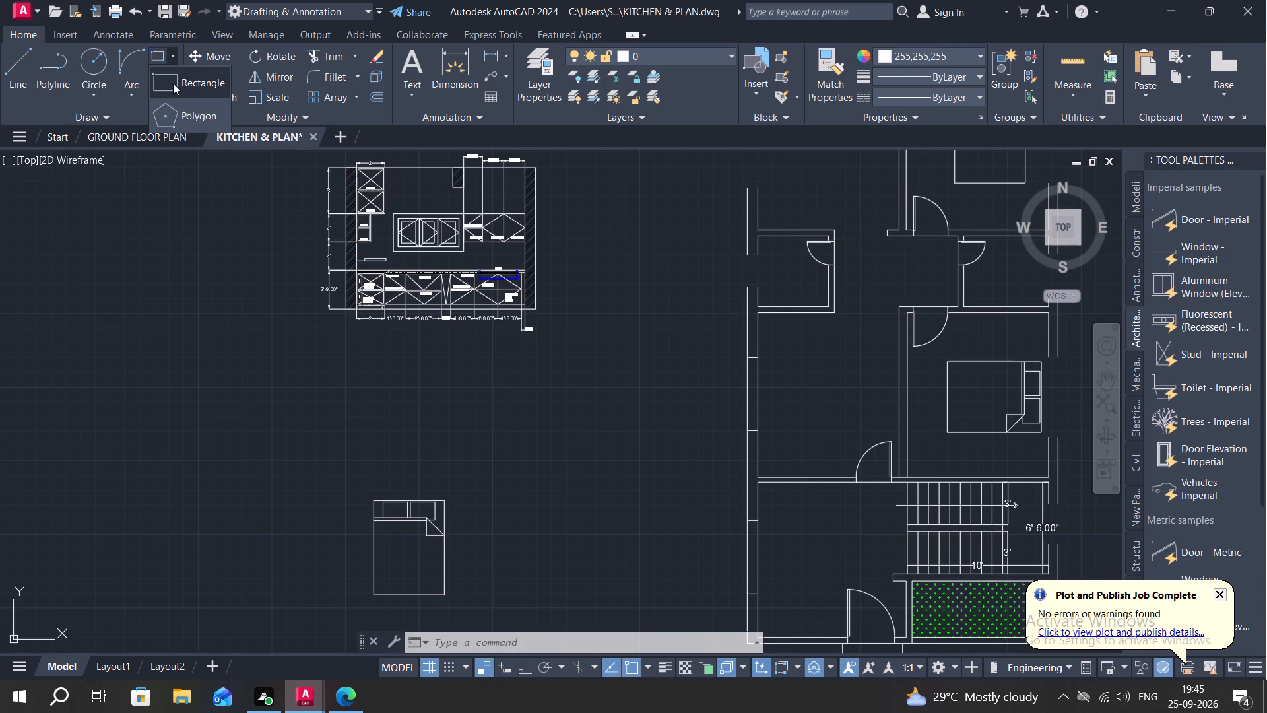
left_click(174, 83)
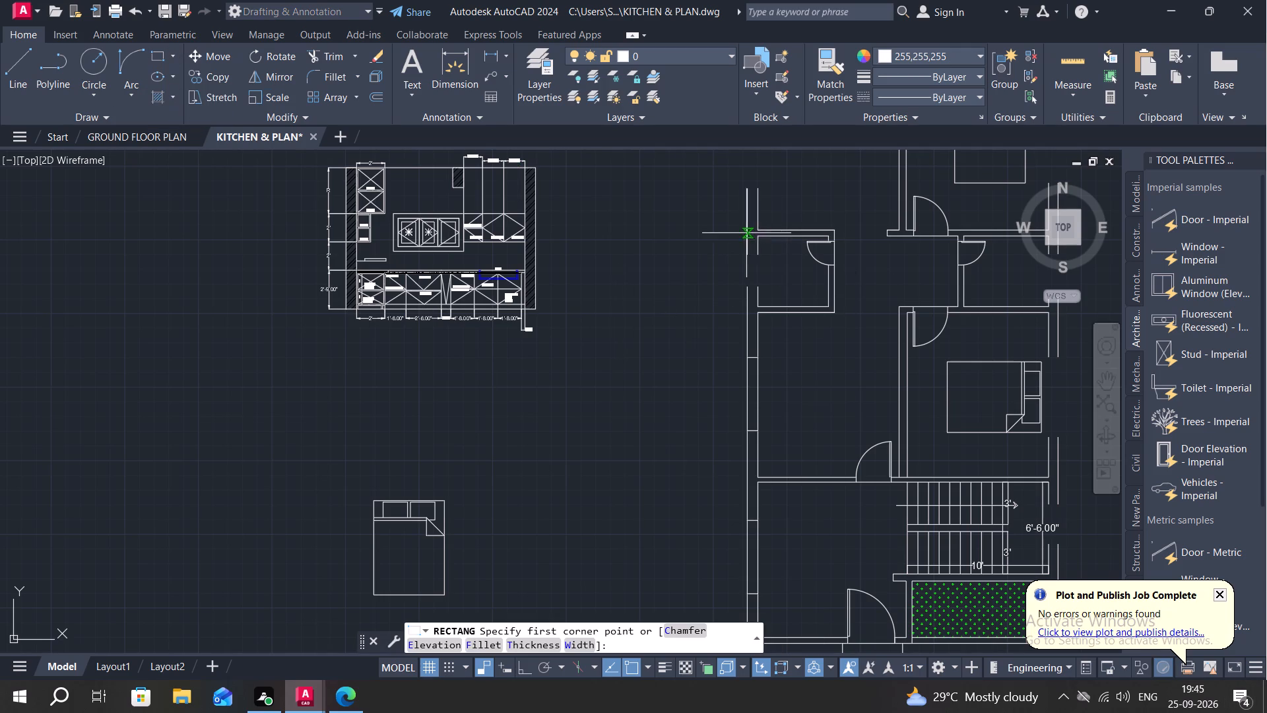
left_click(748, 250)
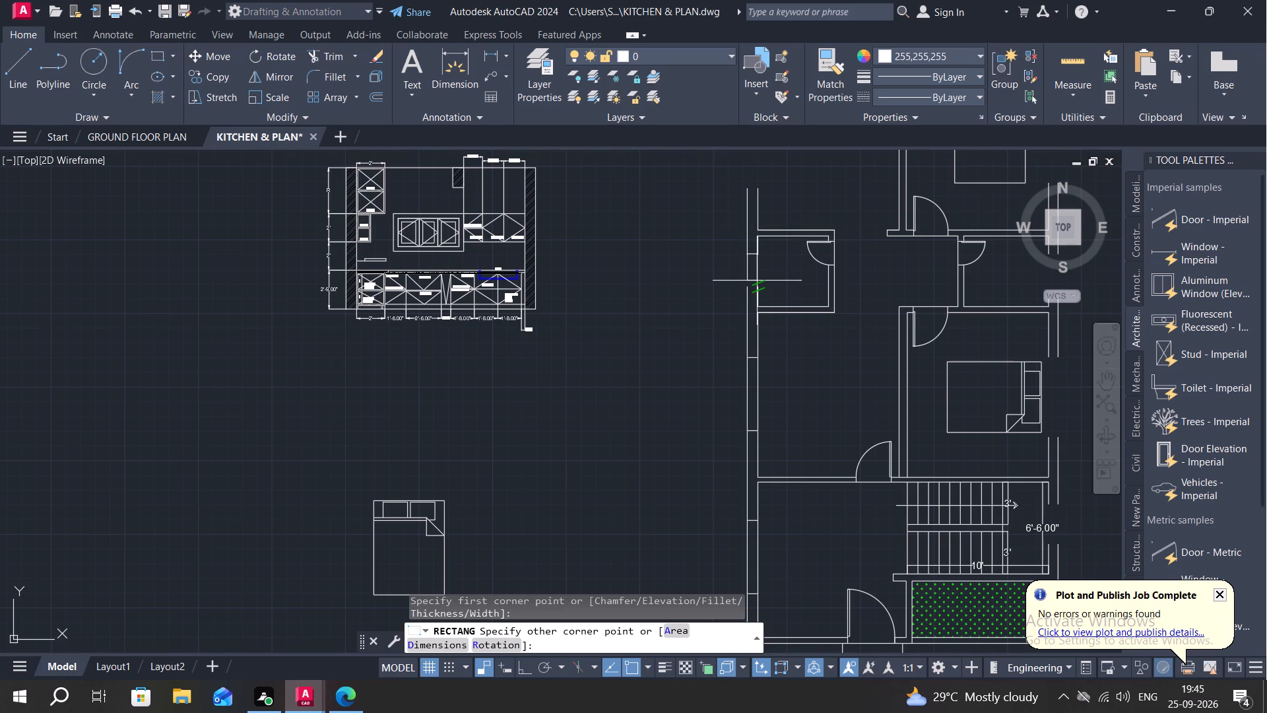
left_click(757, 282)
middle_click_drag(712, 234, 630, 433)
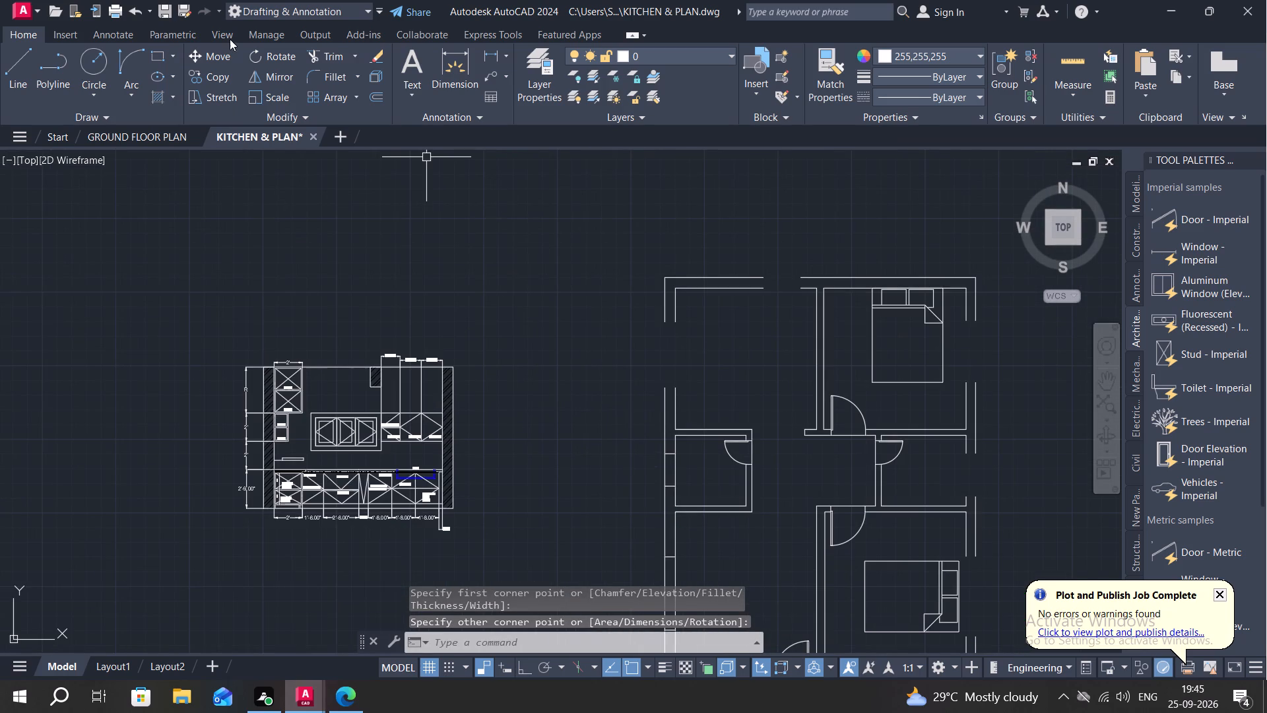
Draw a rectangle filling the top-left room's outer left wall opening, corner to corner between the wall ends.
left_click(170, 56)
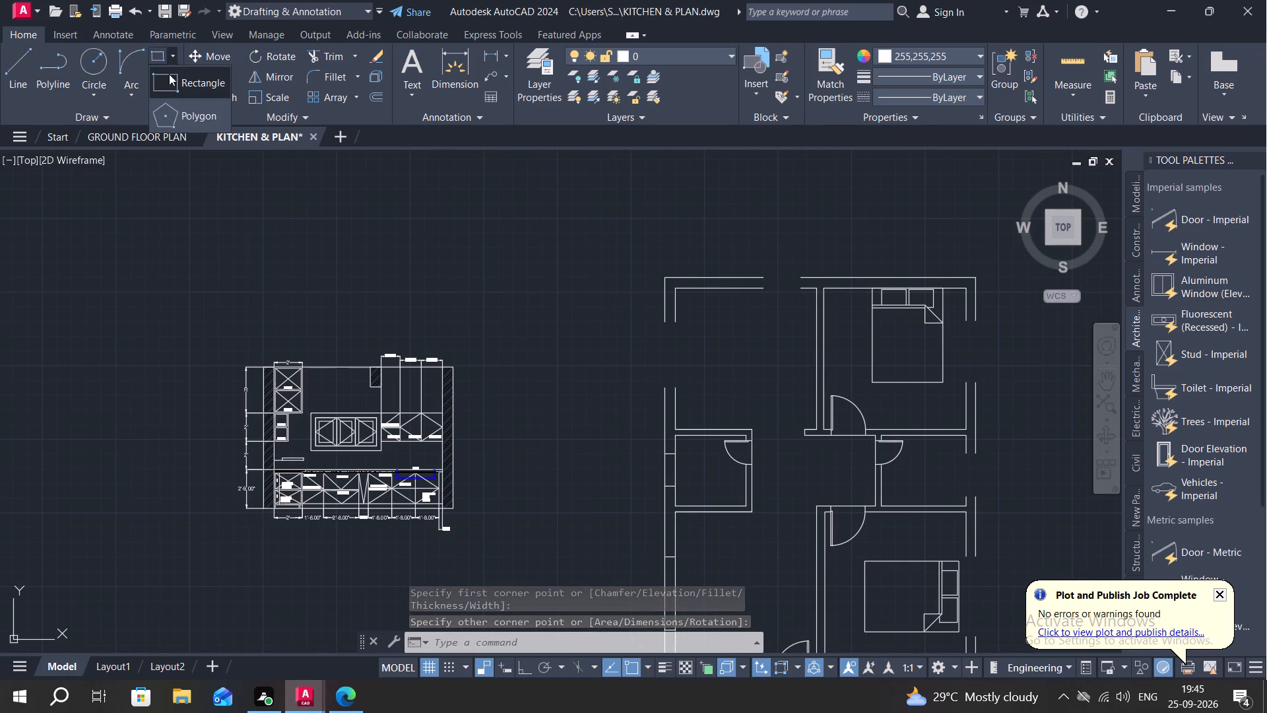
left_click(169, 85)
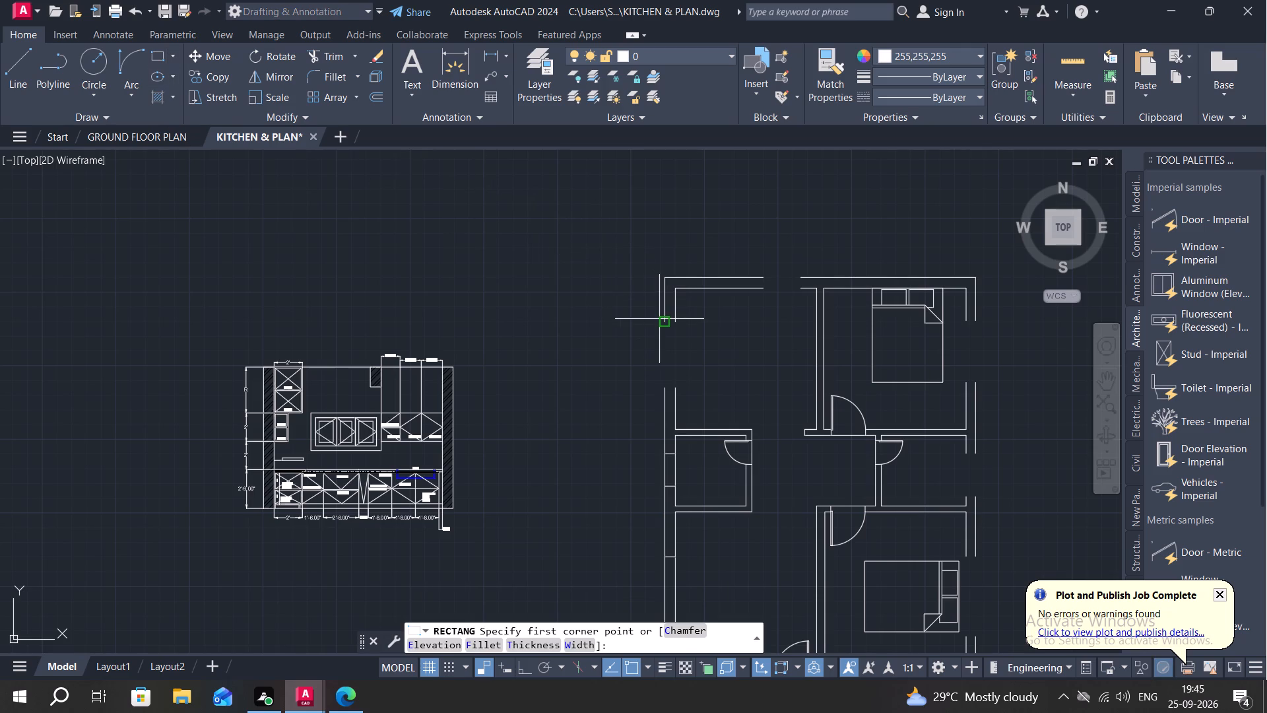
left_click(661, 320)
left_click(673, 384)
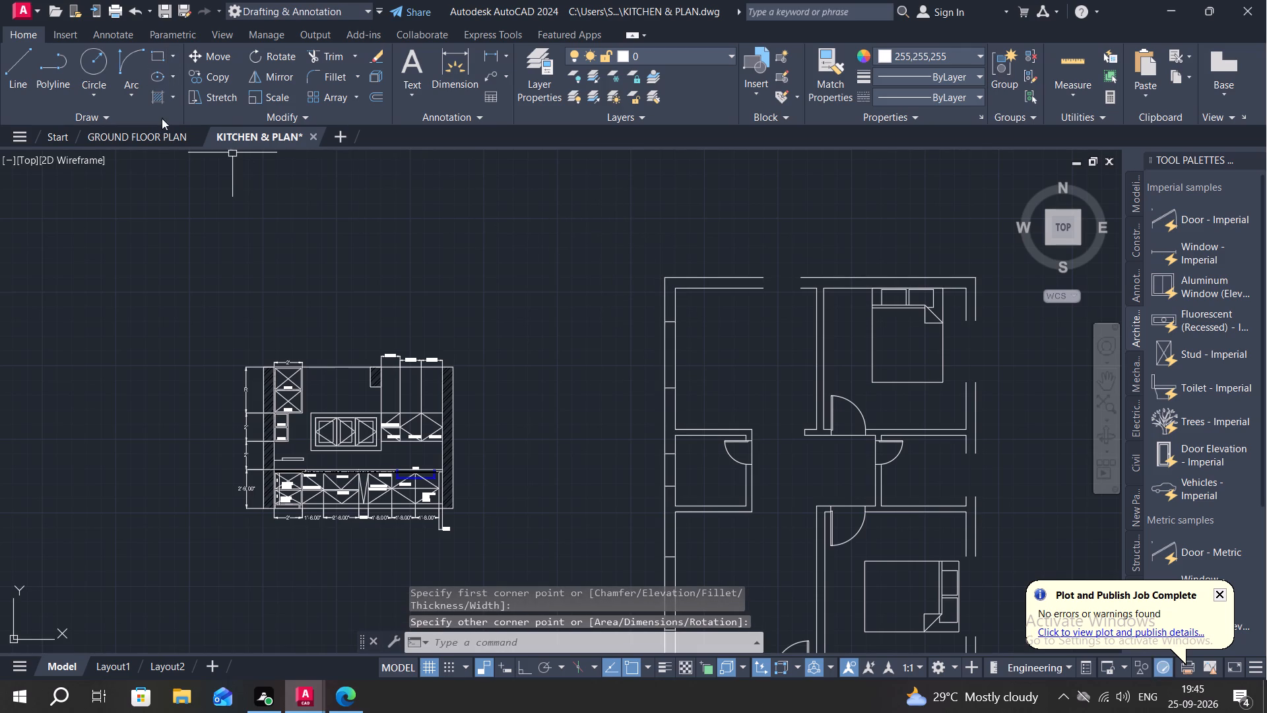
Draw a rectangle filling the opening in the top-left room's upper outer wall, between its cut wall ends.
left_click(172, 56)
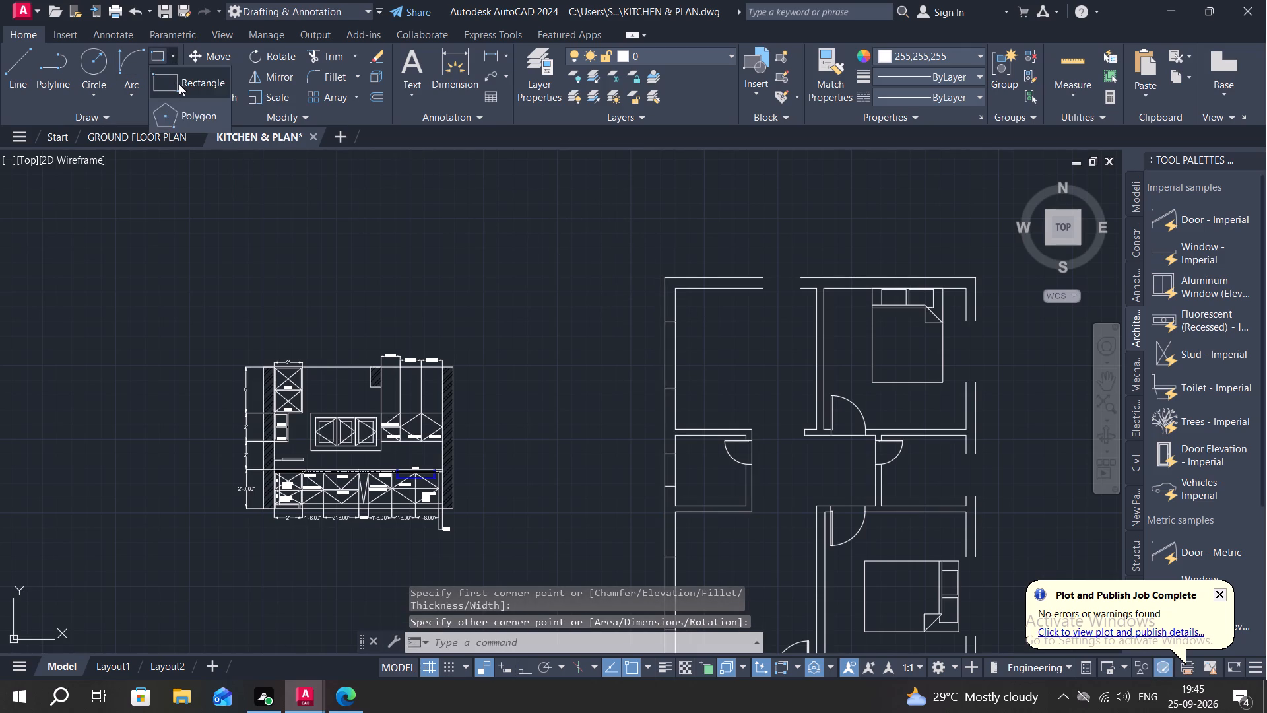
left_click(179, 85)
left_click(767, 275)
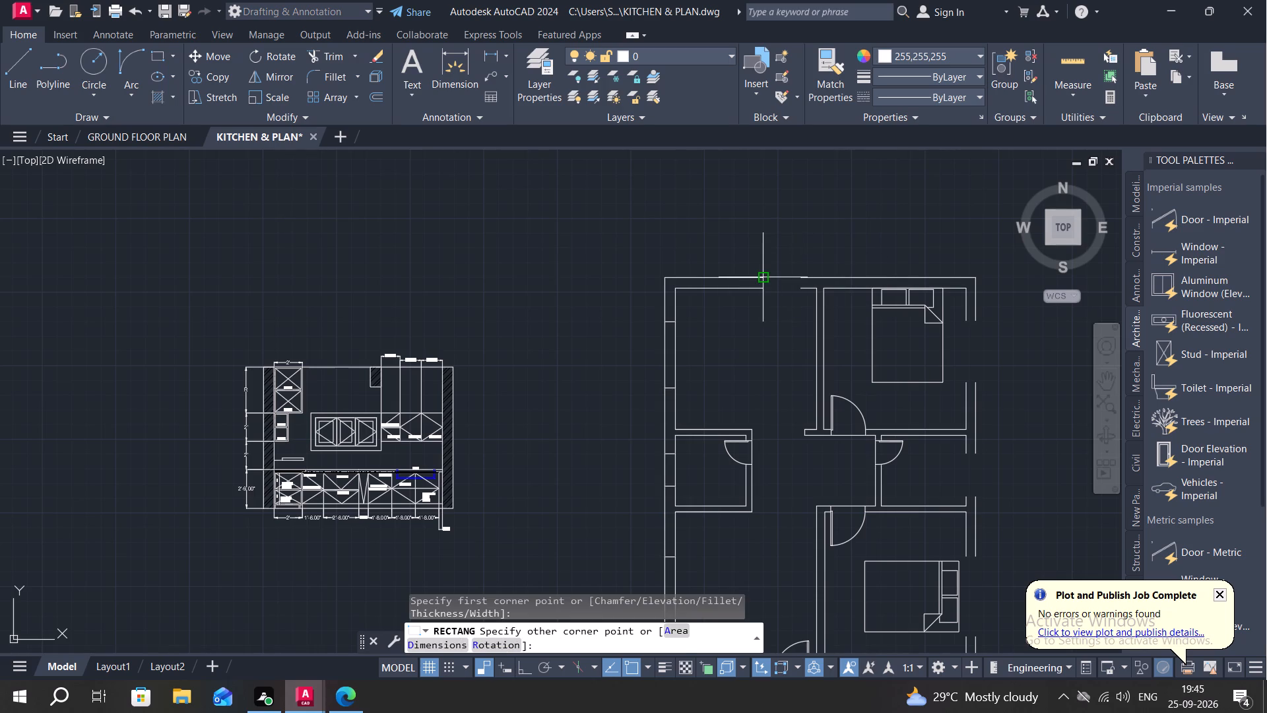
left_click(800, 289)
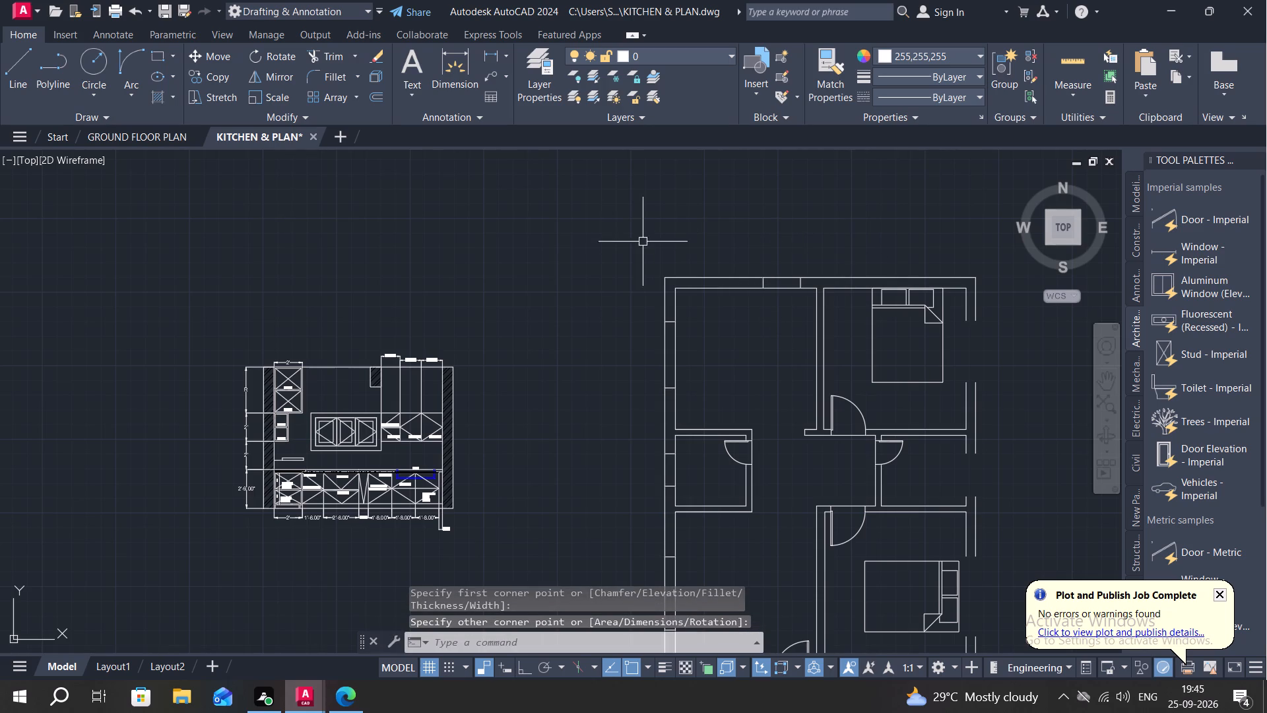
Draw a rectangle filling the outer right wall opening of the upper bedroom, beside the bed.
left_click(154, 50)
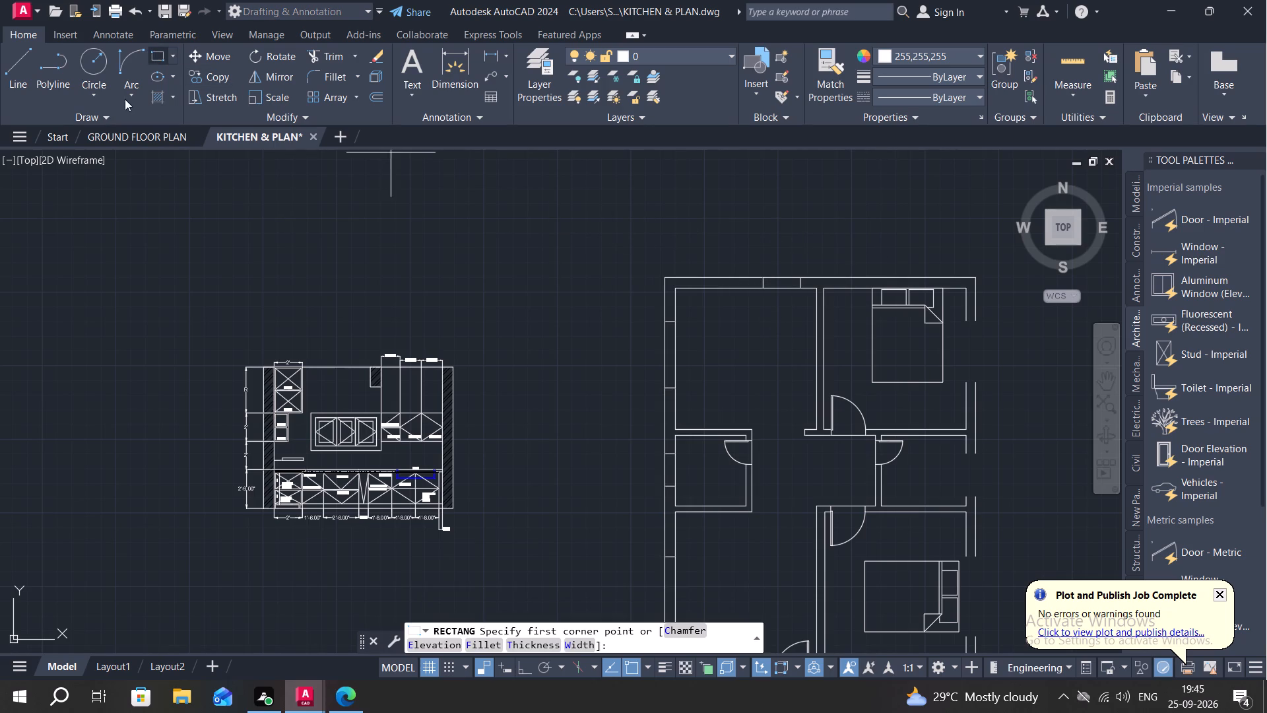
middle_click_drag(507, 281, 174, 172)
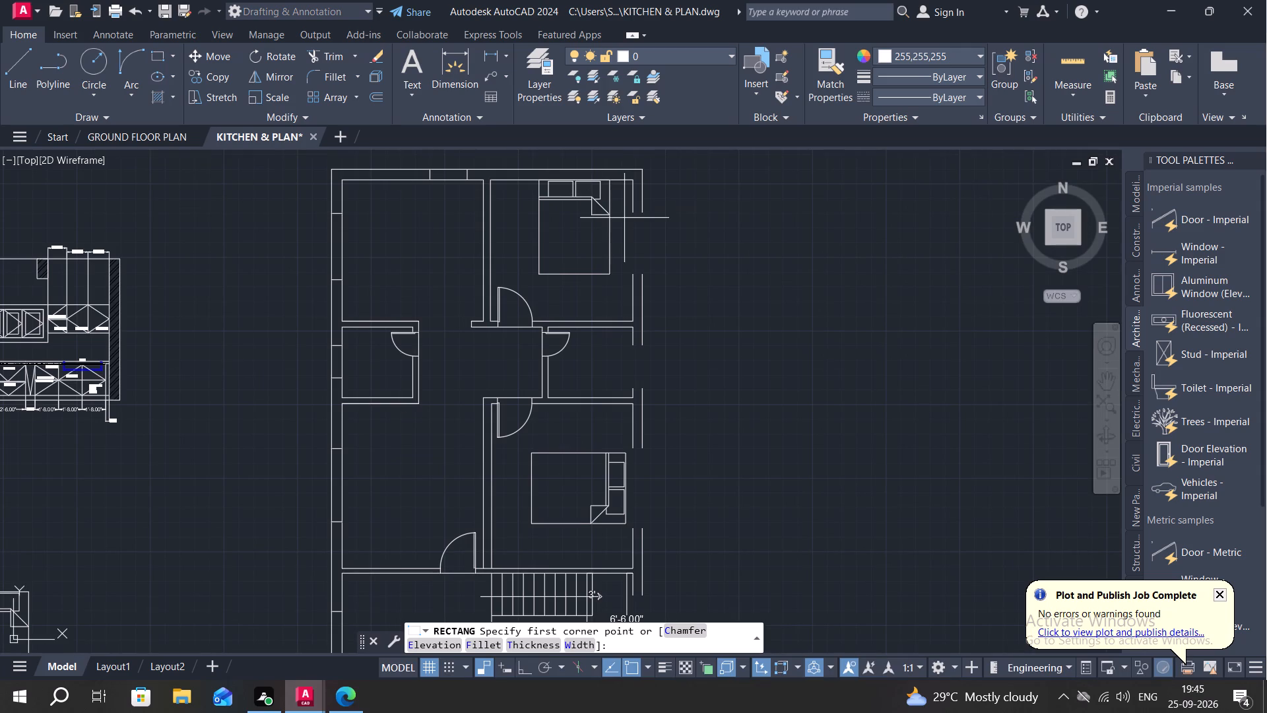
left_click(635, 212)
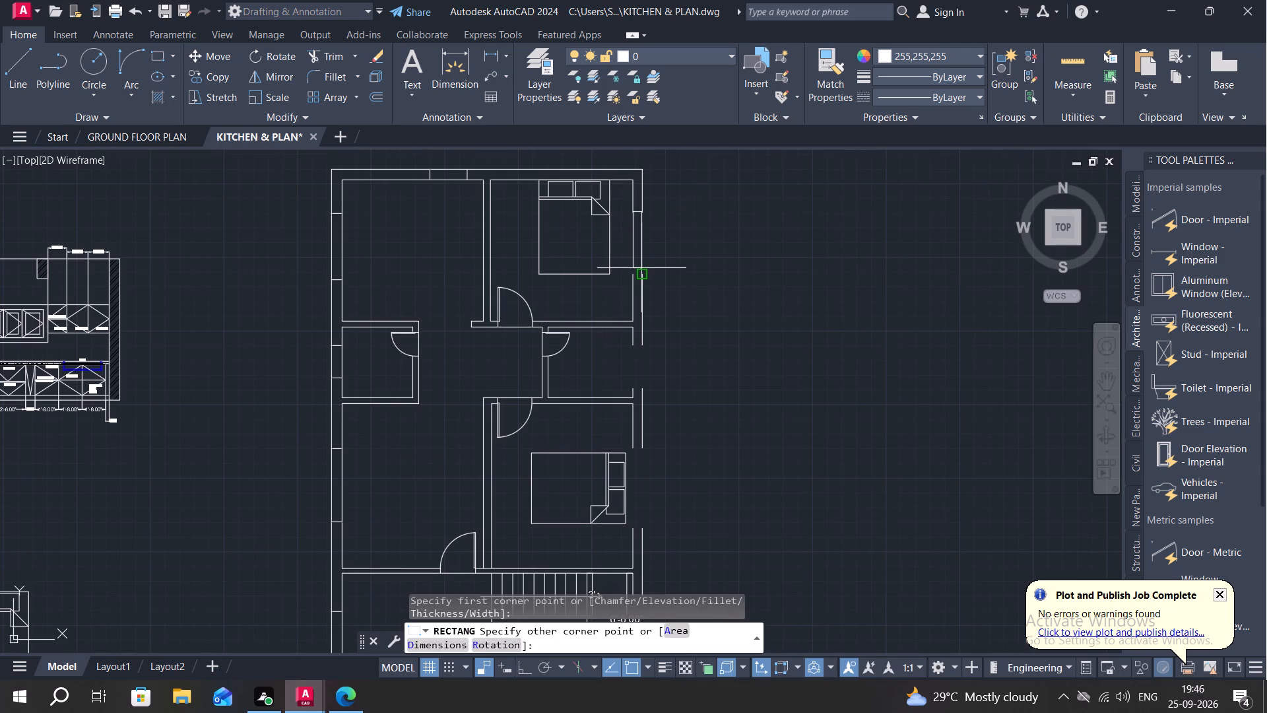
left_click(641, 275)
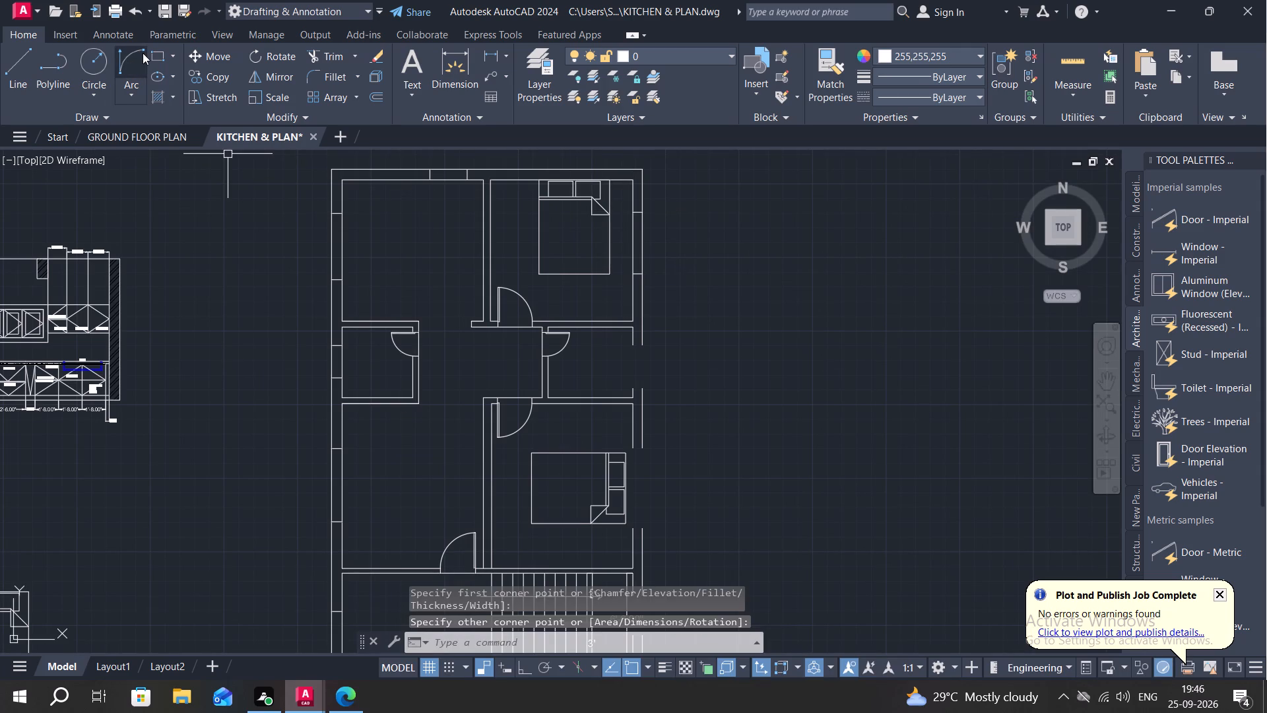
Draw a rectangle filling the outer right wall opening of the small right room between the two bedrooms.
left_click(172, 53)
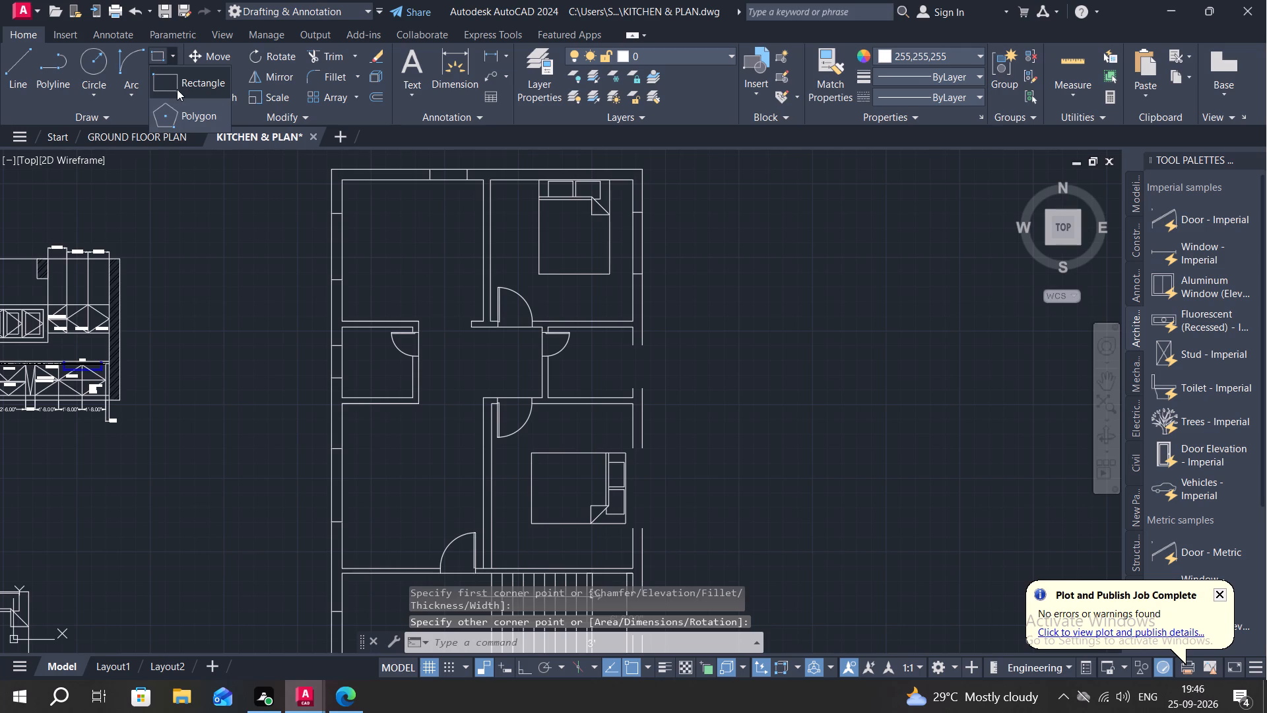
left_click(177, 89)
middle_click_drag(595, 372, 595, 335)
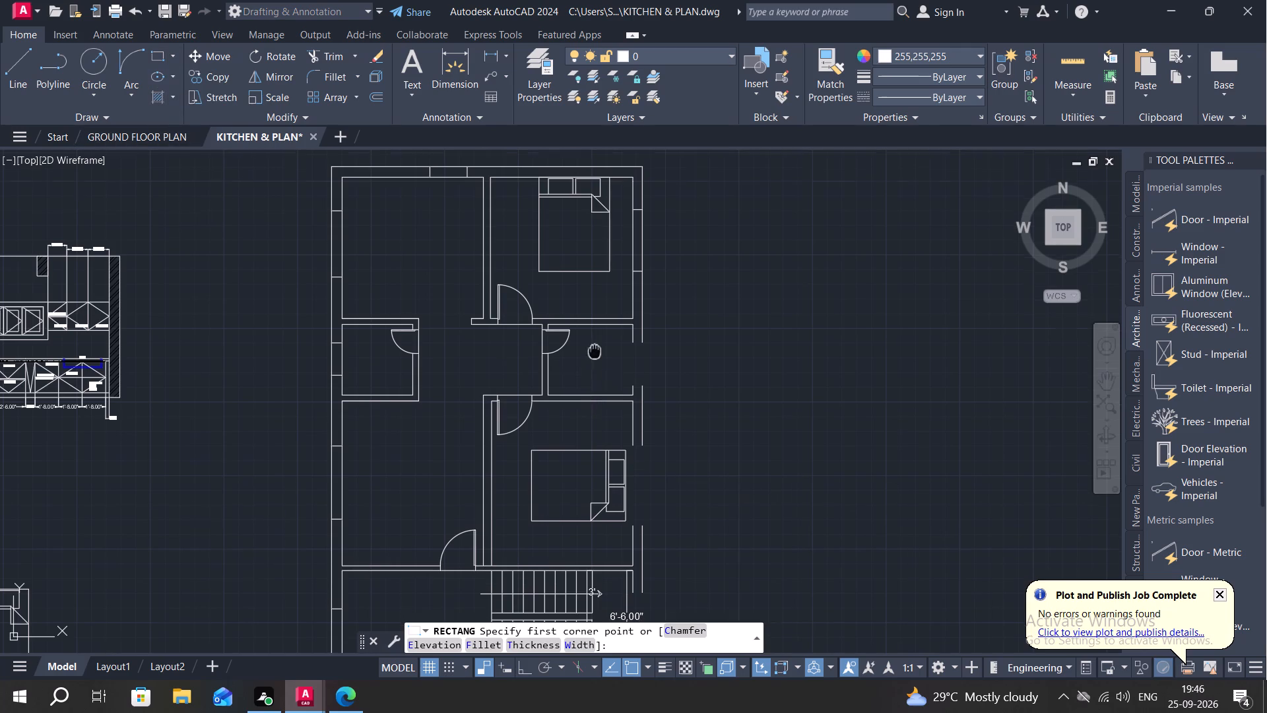
middle_click_drag(595, 335, 575, 225)
left_click(611, 197)
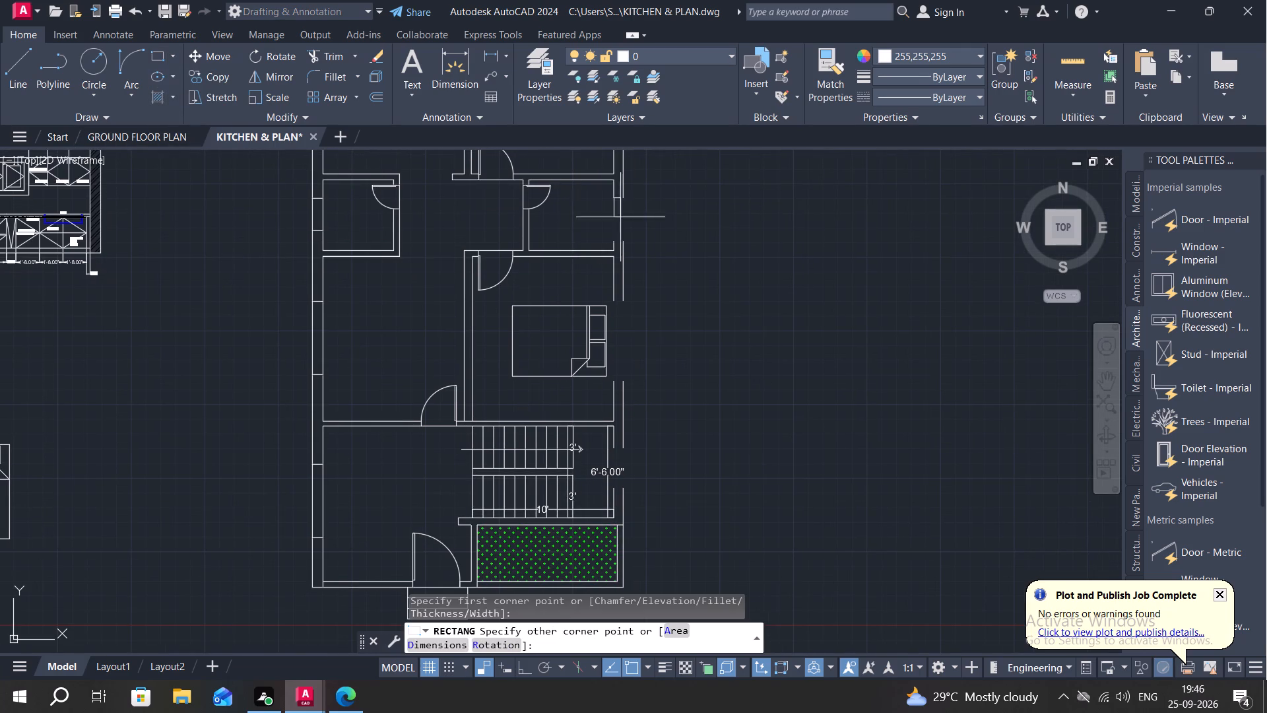
left_click(626, 242)
Draw a rectangle filling the lower bedroom's outer right wall opening, corner to corner between the wall ends.
left_click(173, 55)
left_click(175, 87)
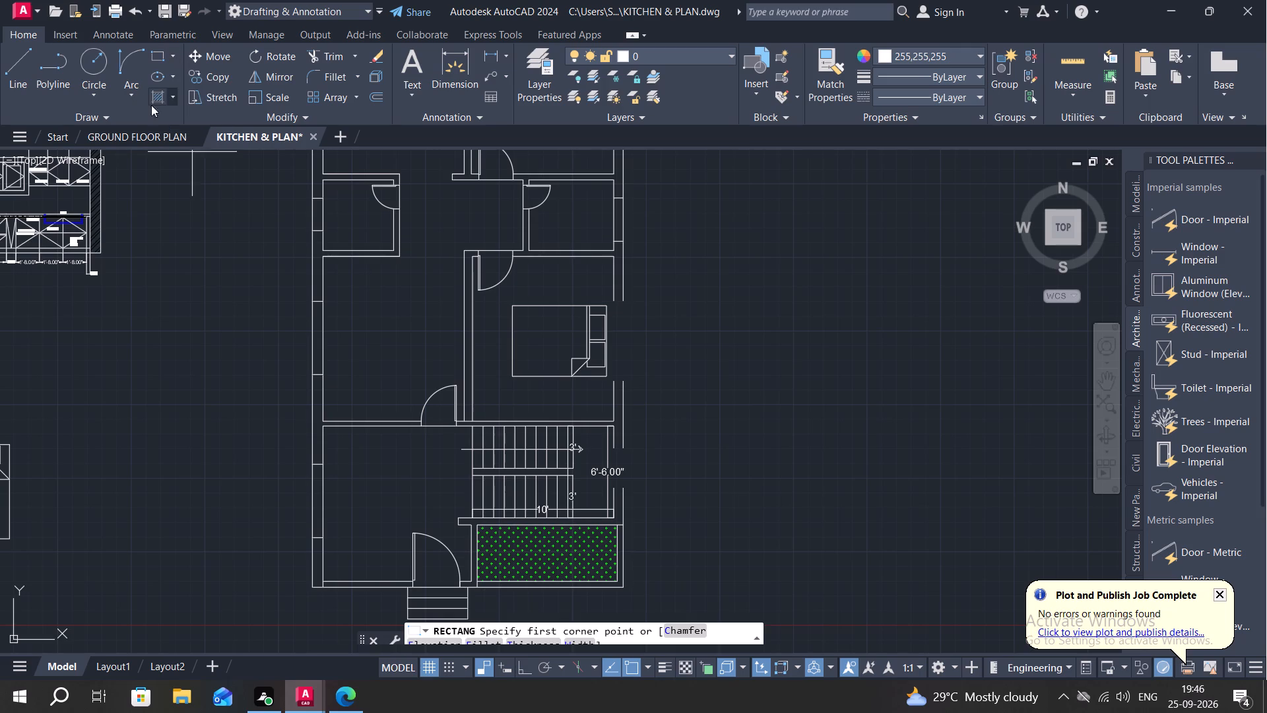
left_click(610, 301)
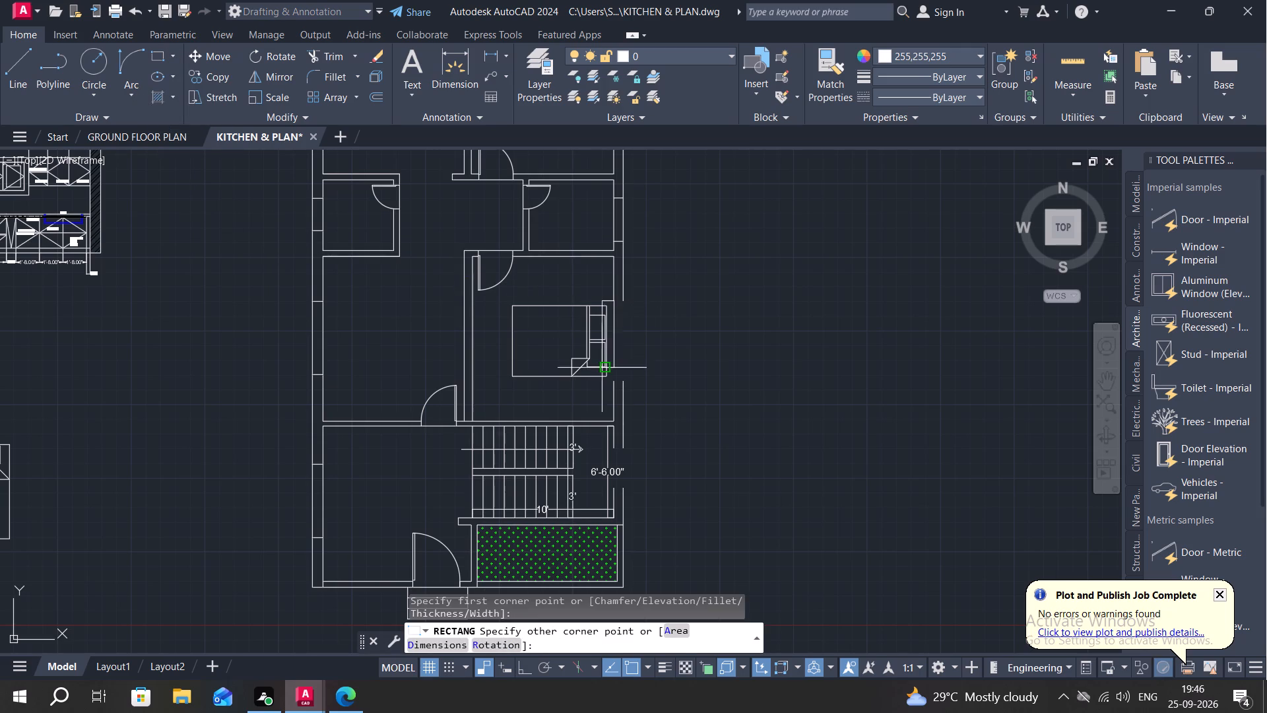
left_click(628, 385)
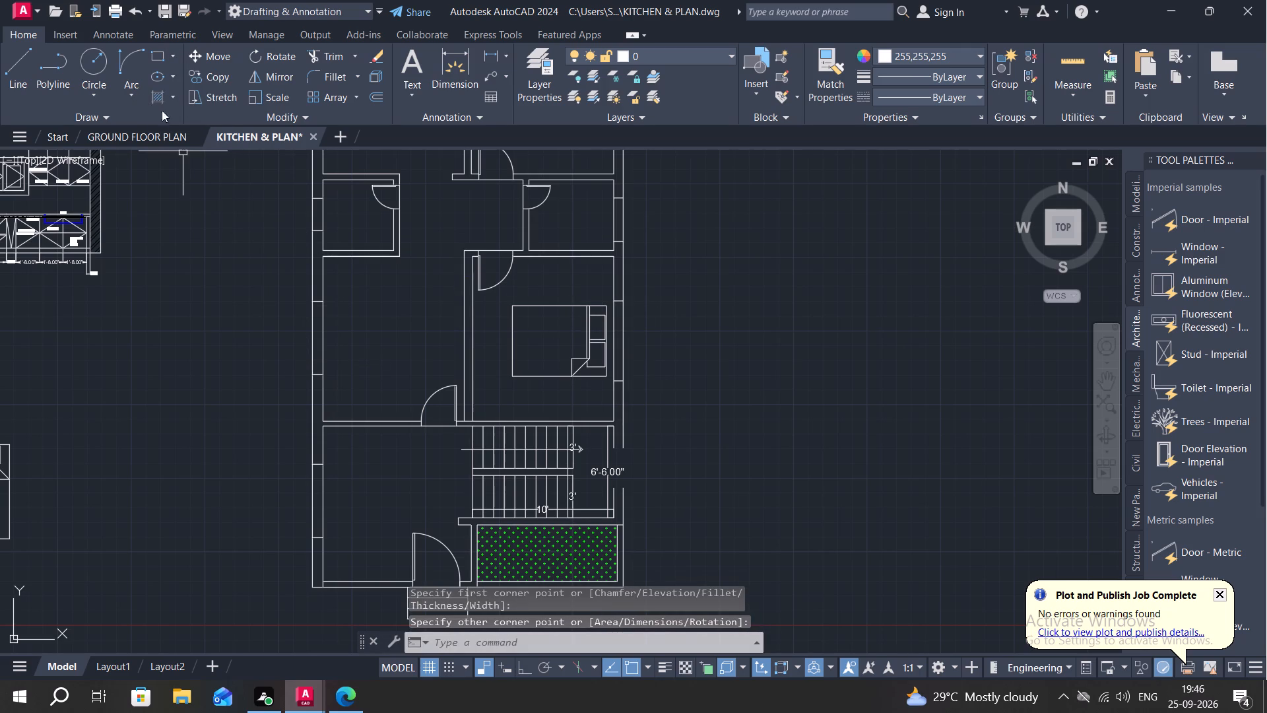
Draw a rectangle filling the outer right wall opening beside the staircase, between its cut wall ends.
left_click(171, 54)
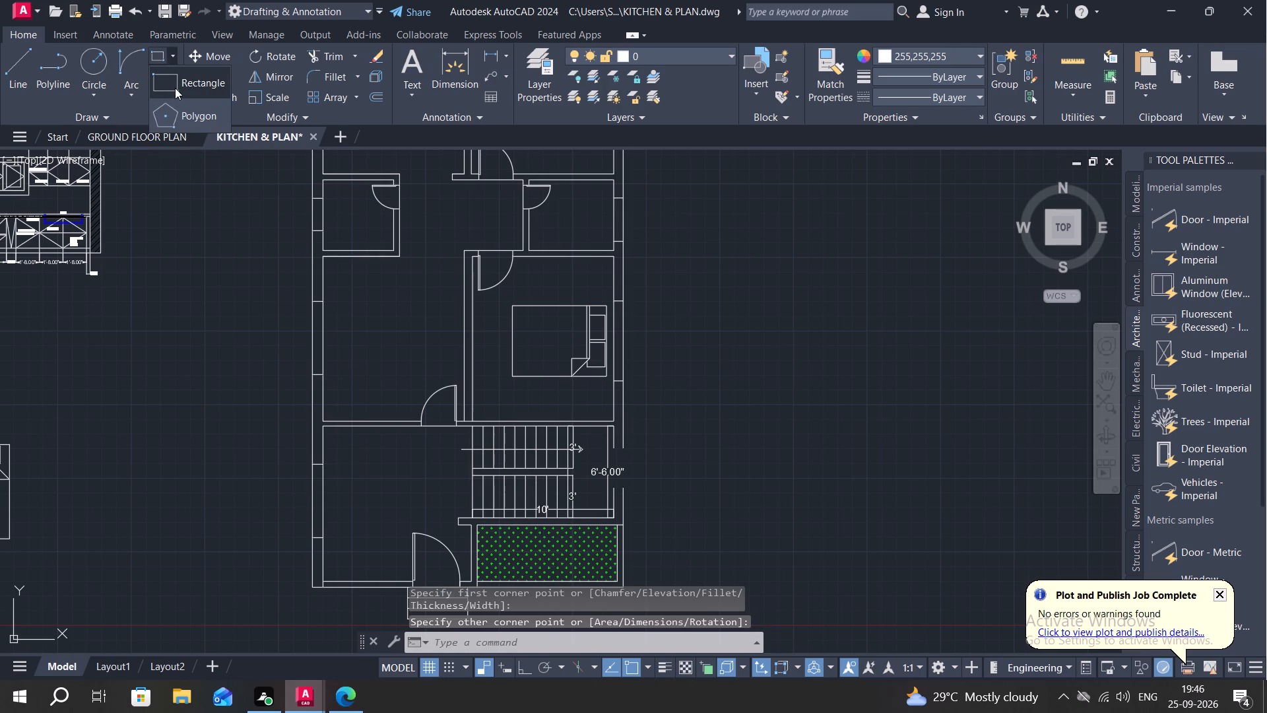
left_click(175, 88)
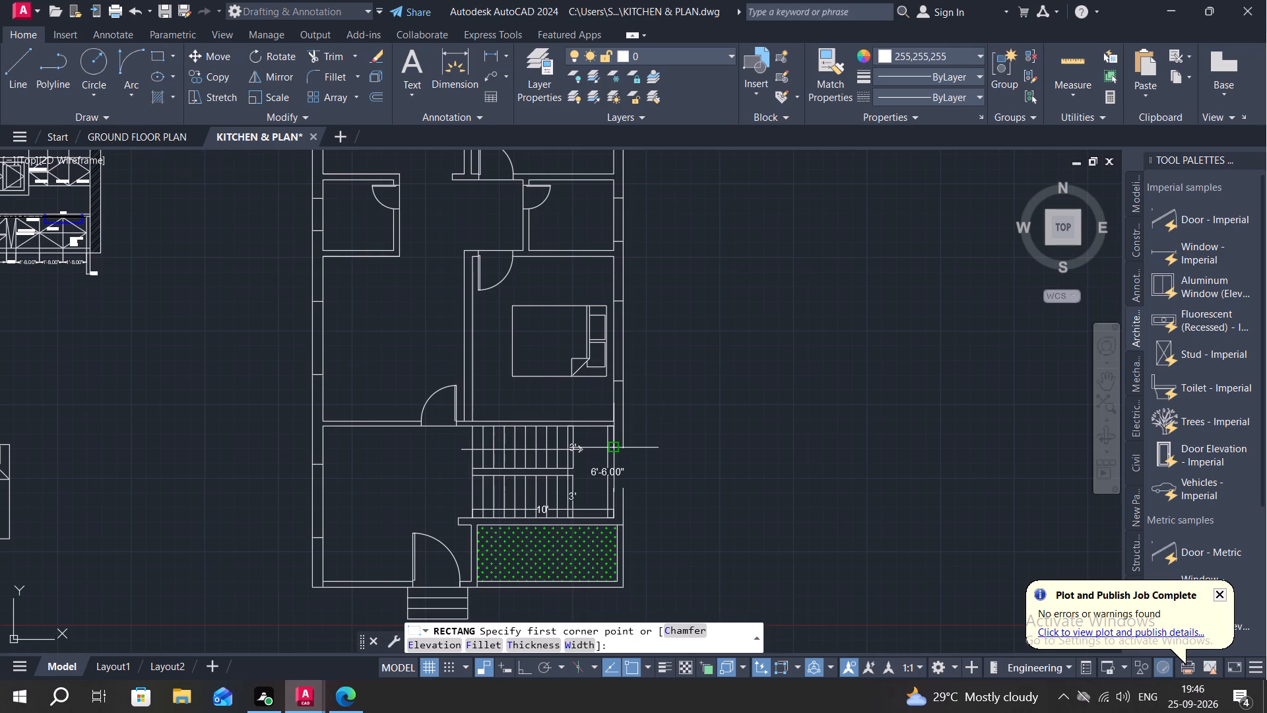
left_click(612, 448)
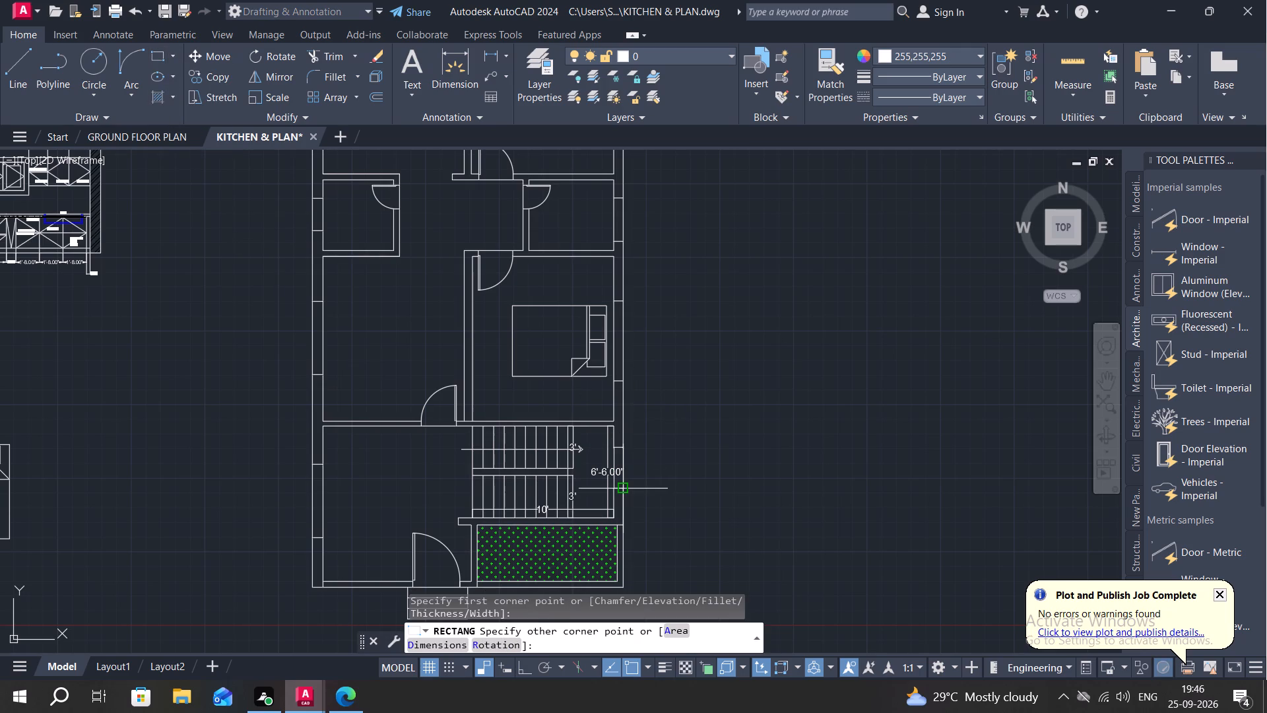
left_click(626, 485)
middle_click_drag(688, 424, 708, 314)
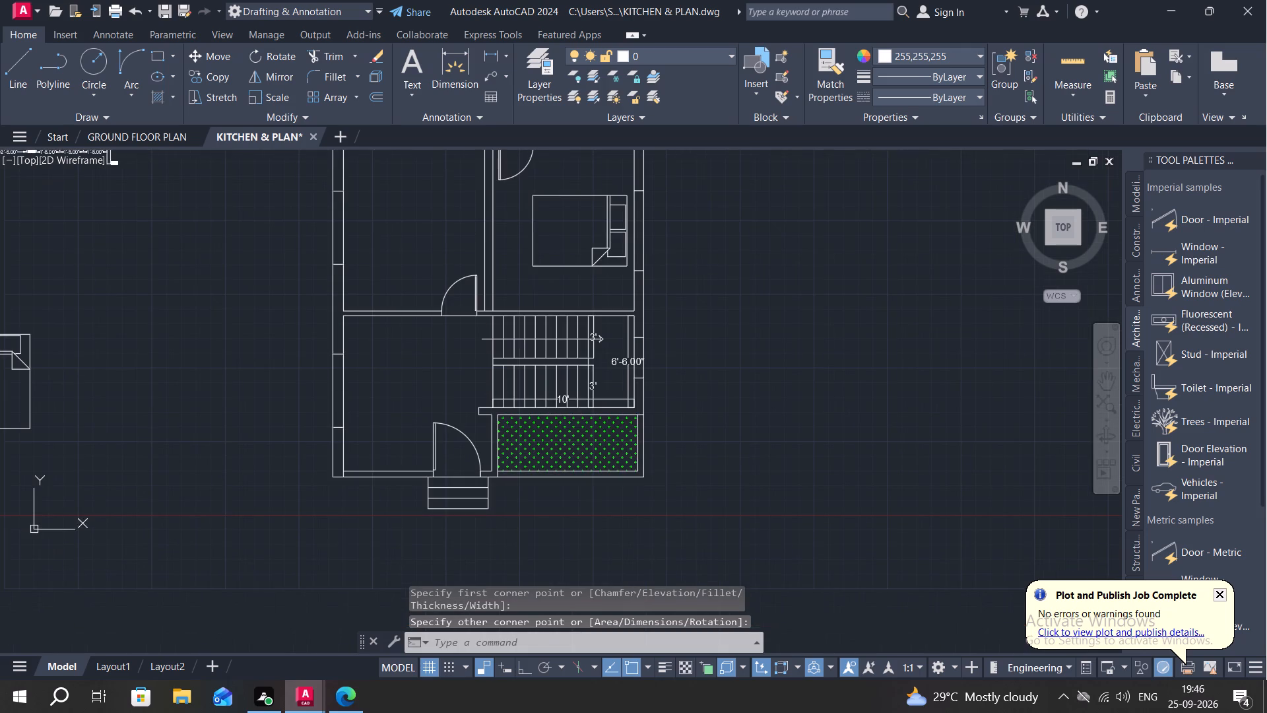
key("Escape")
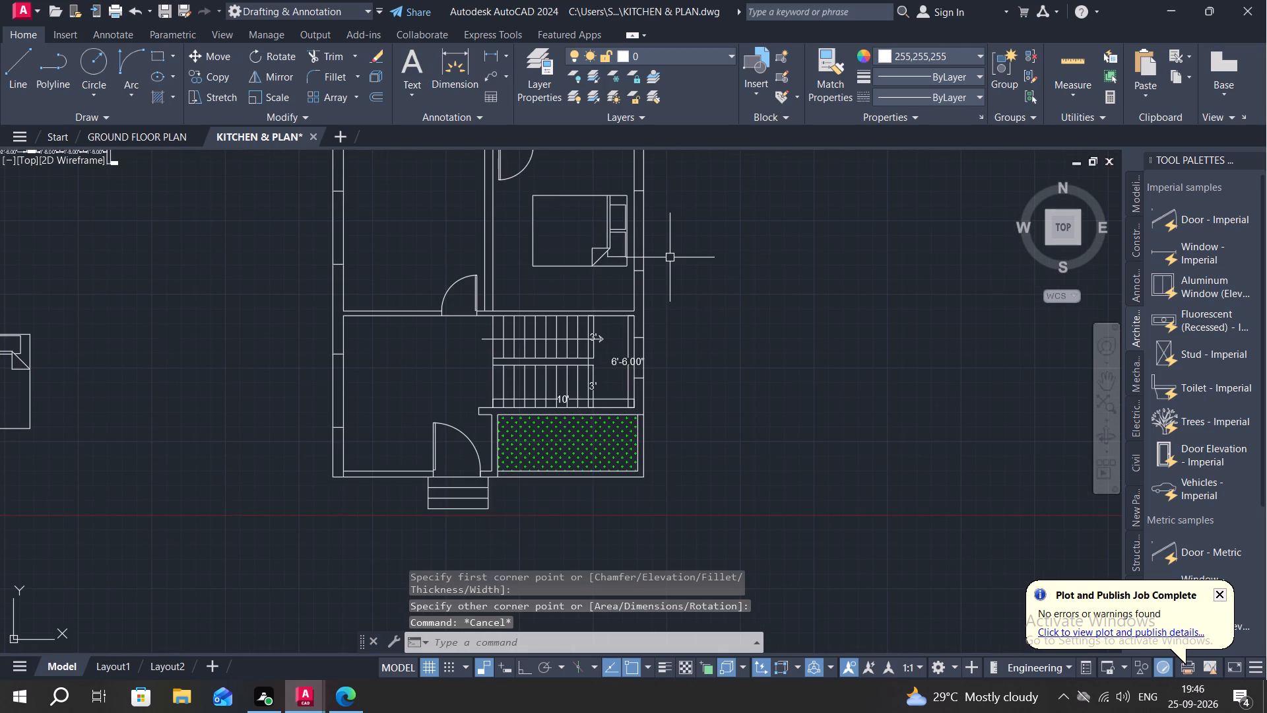
Draw one line along the left outer wall's middle, from the entrance room window's lower end to the top-left room window's upper end.
type("L")
key("space")
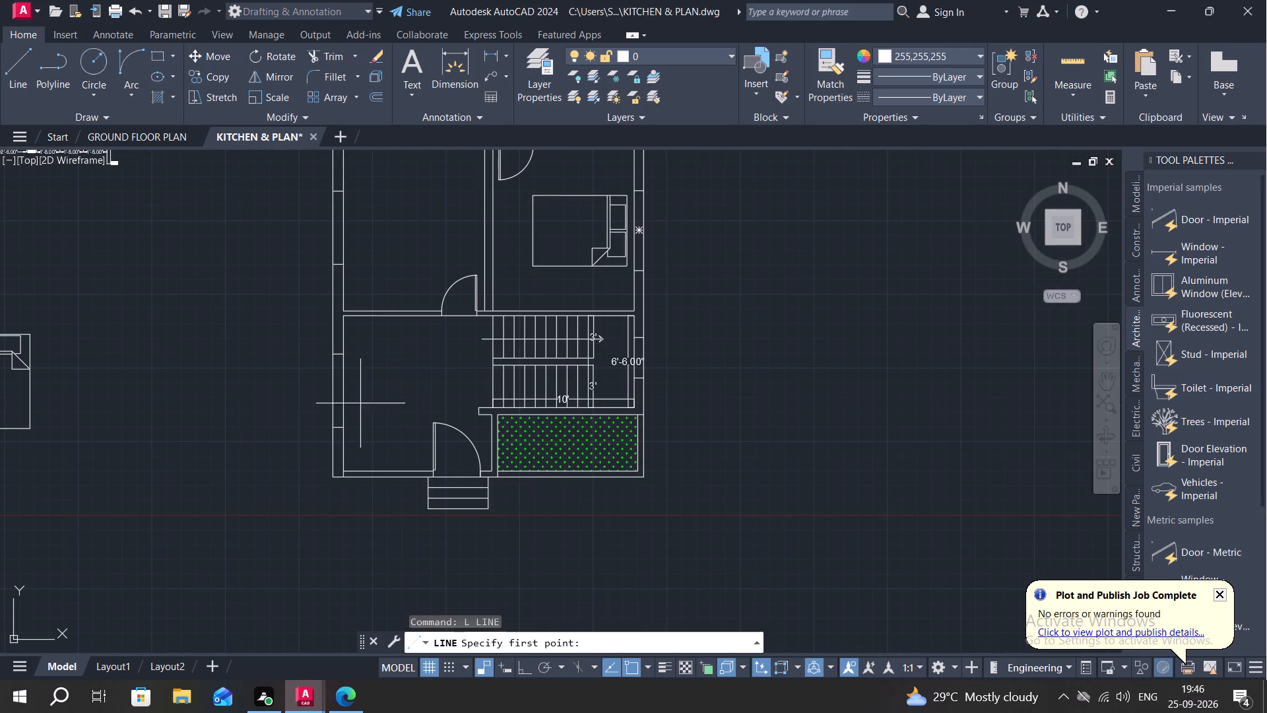
left_click_drag(335, 426, 334, 417)
middle_click_drag(347, 178, 485, 687)
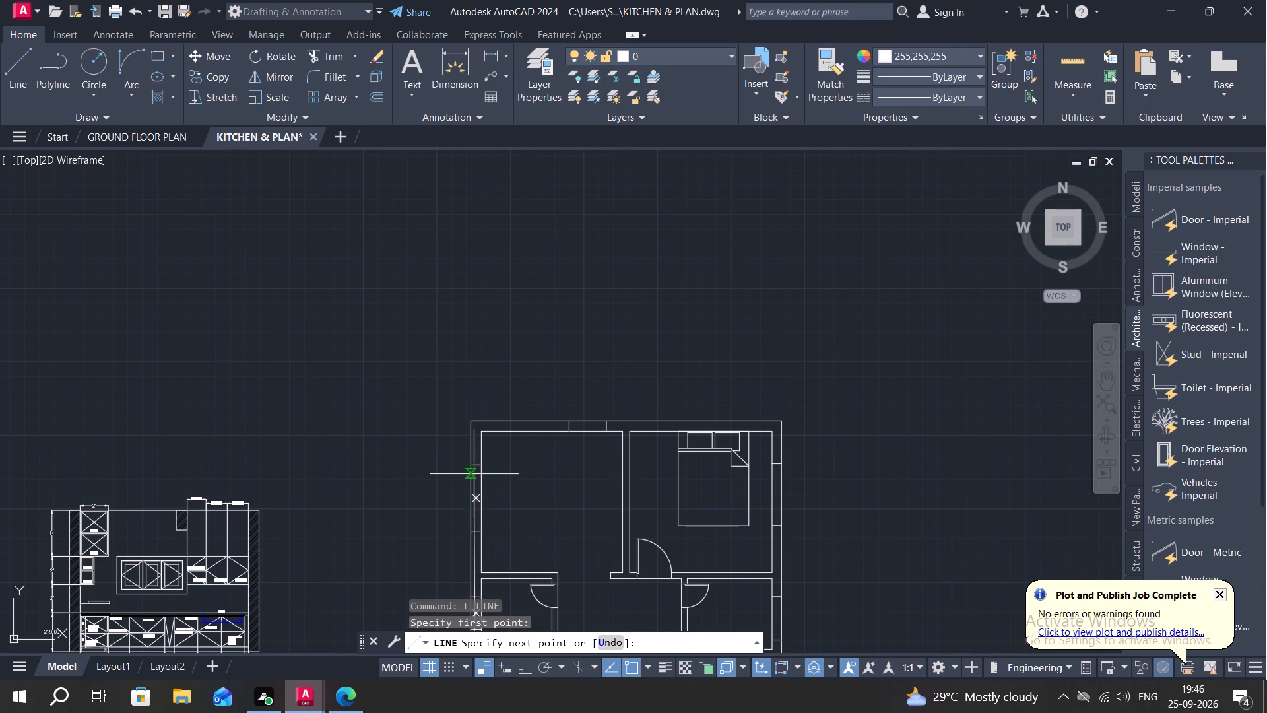
left_click(476, 469)
key("grave")
key("space")
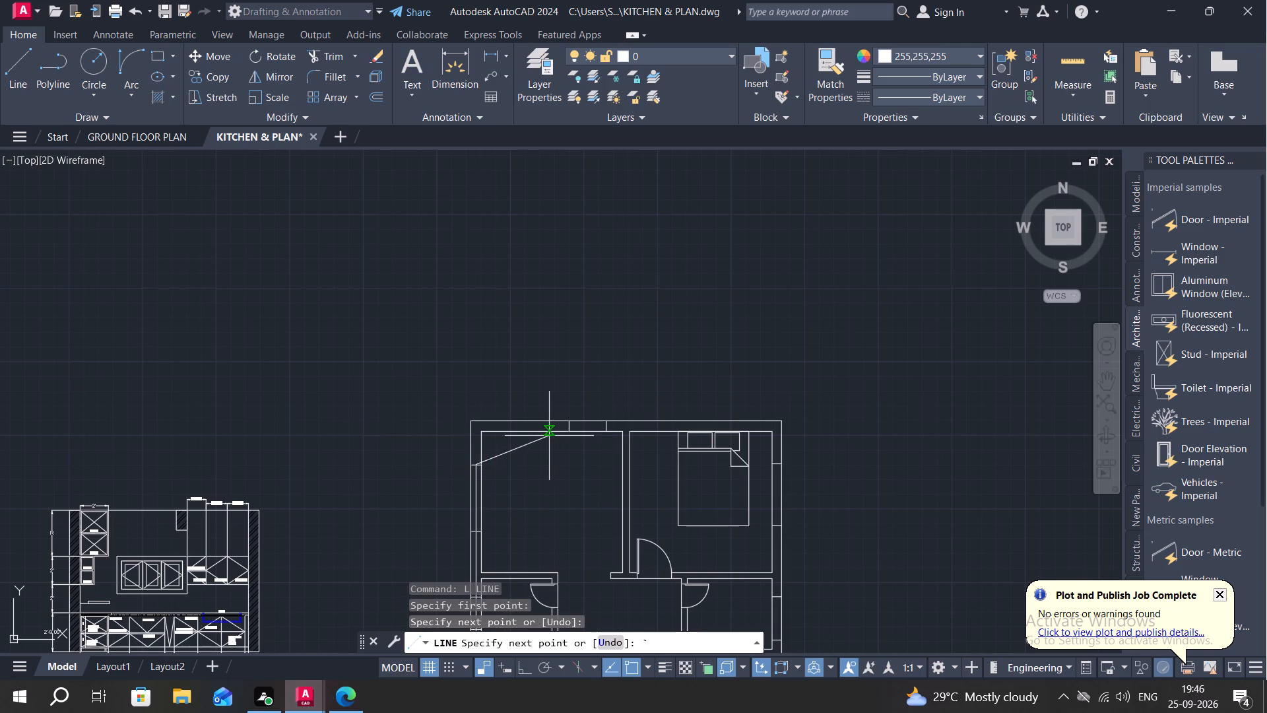
key("Escape")
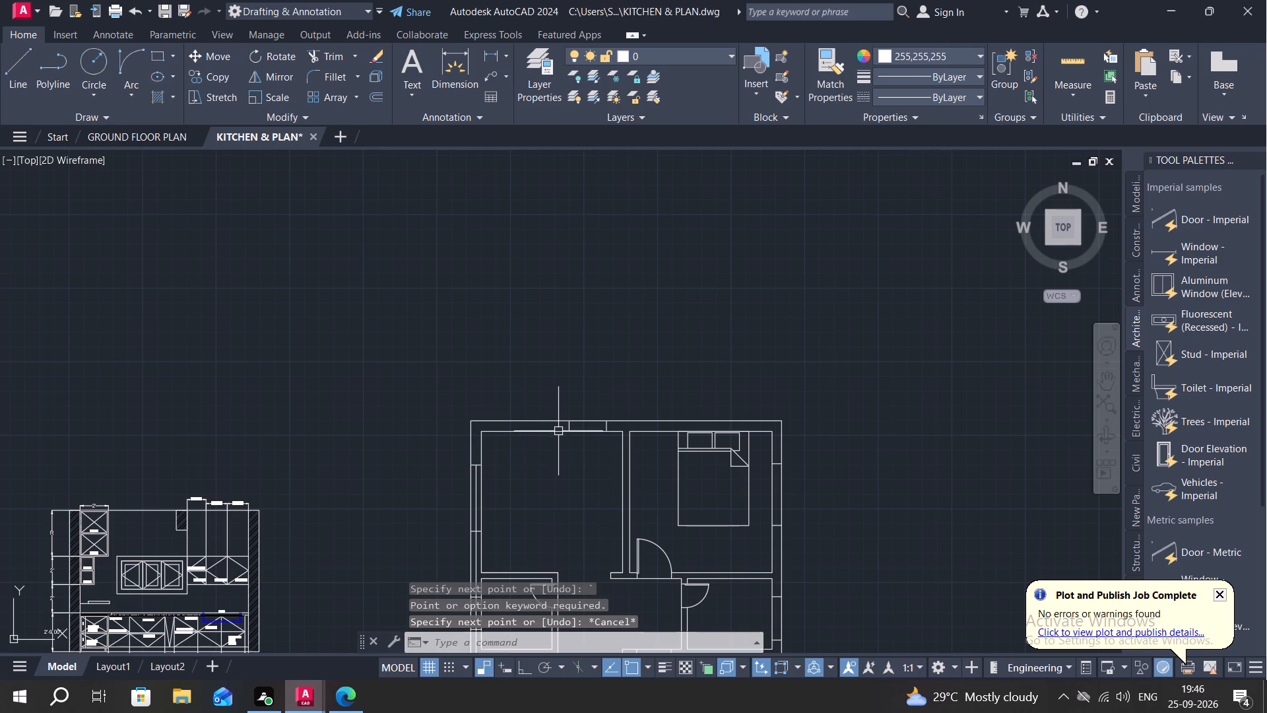
Draw a centre line through the window in the upper outer wall, between the midpoints of its short ends.
key("space")
left_click(567, 426)
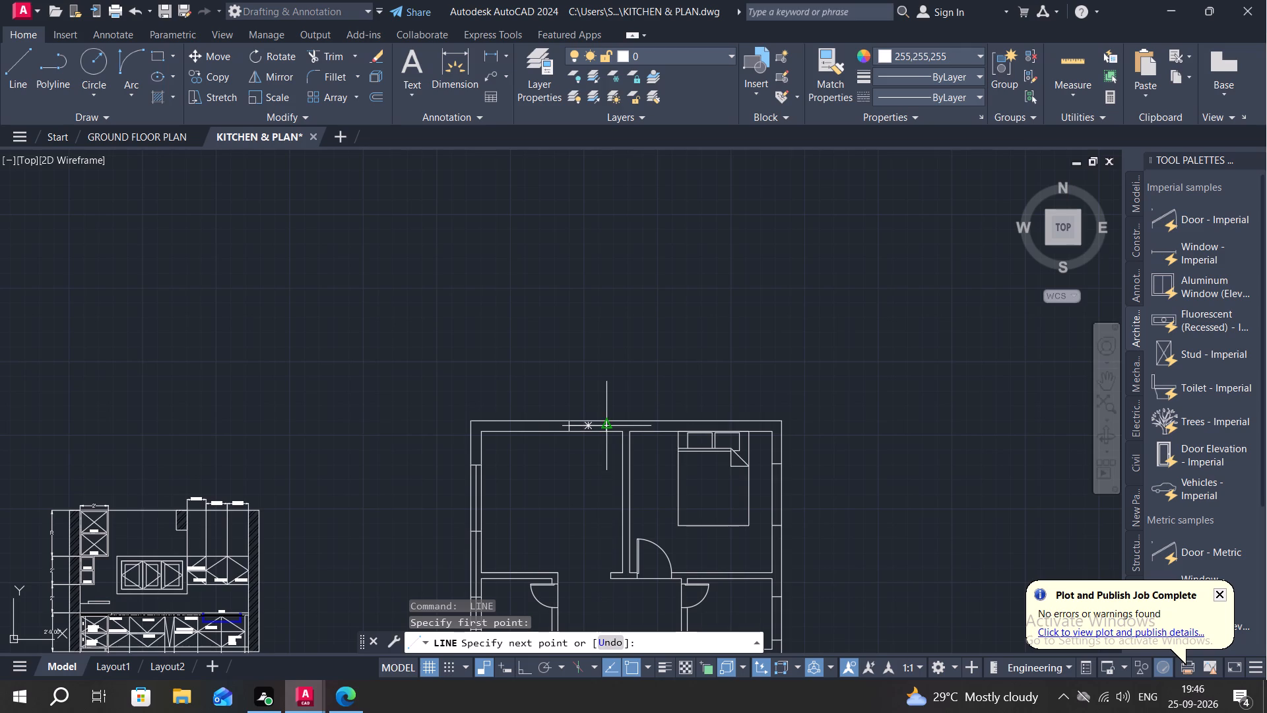
left_click(608, 425)
key("Escape")
Draw one line along the right outer wall's middle, from the upper bedroom window's top end to the staircase window's bottom end.
middle_click_drag(663, 409, 652, 169)
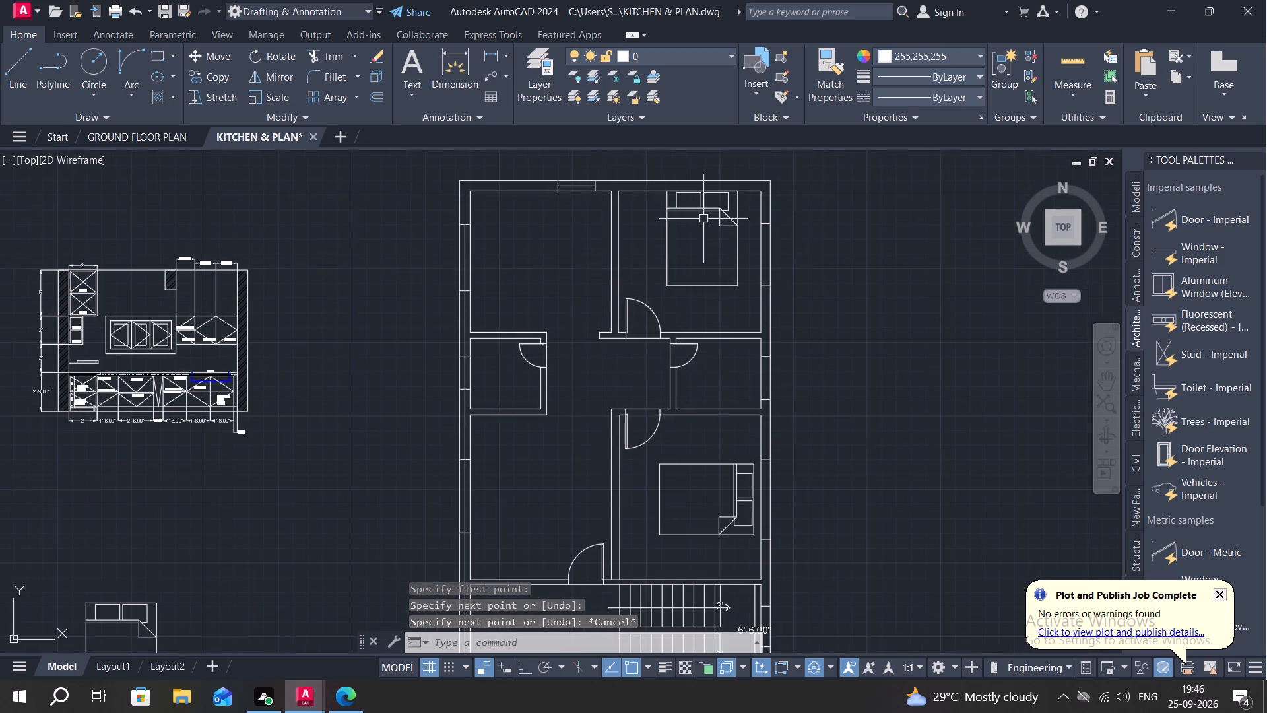
key("space")
left_click(765, 222)
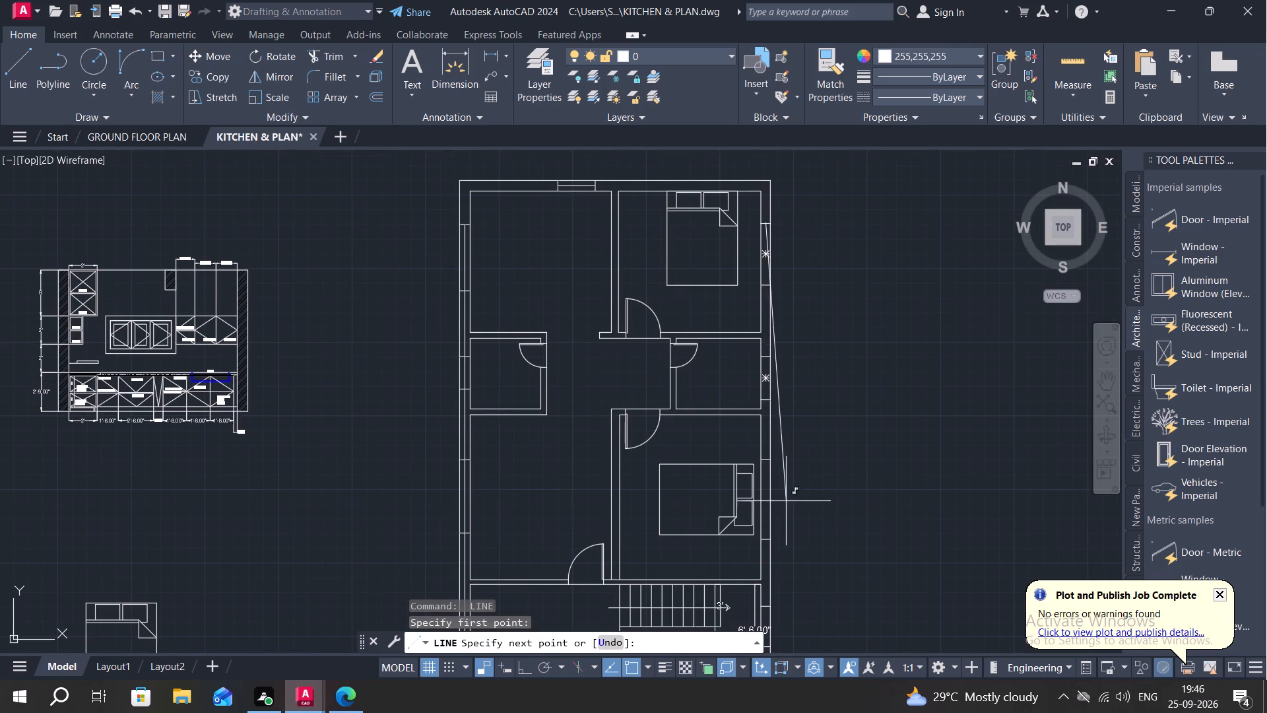
middle_click_drag(765, 580, 731, 304)
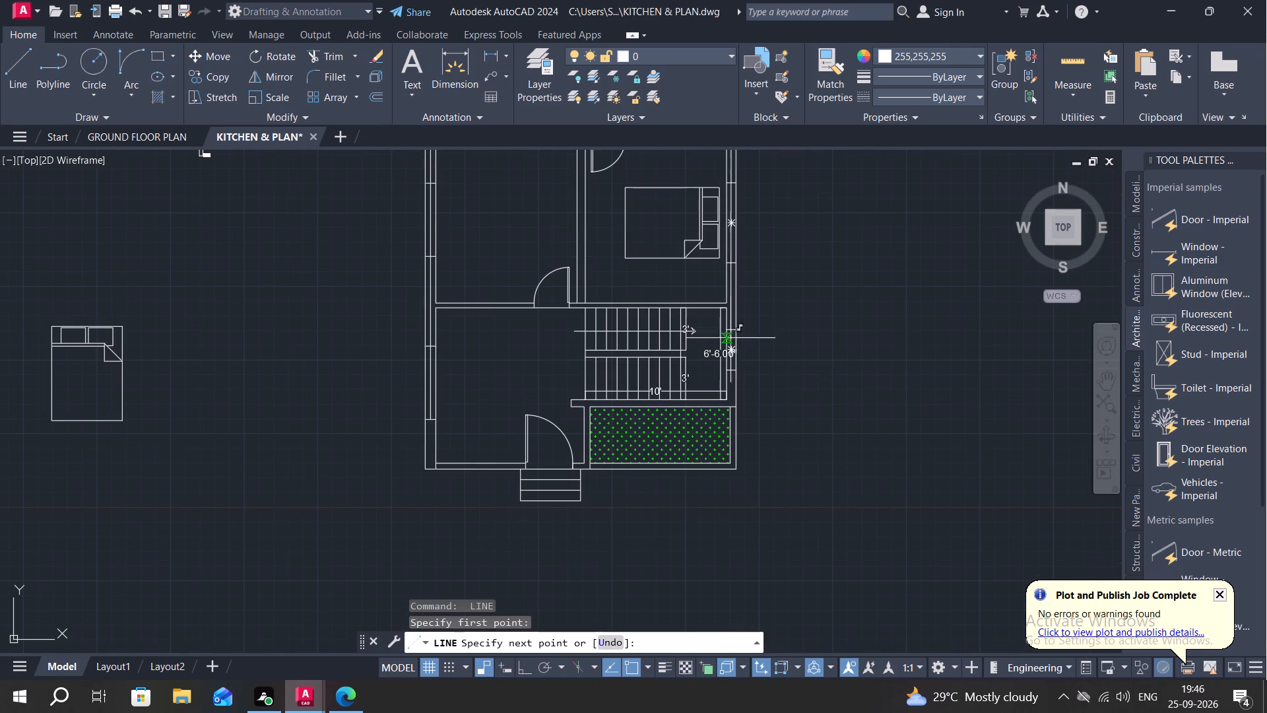
left_click(732, 366)
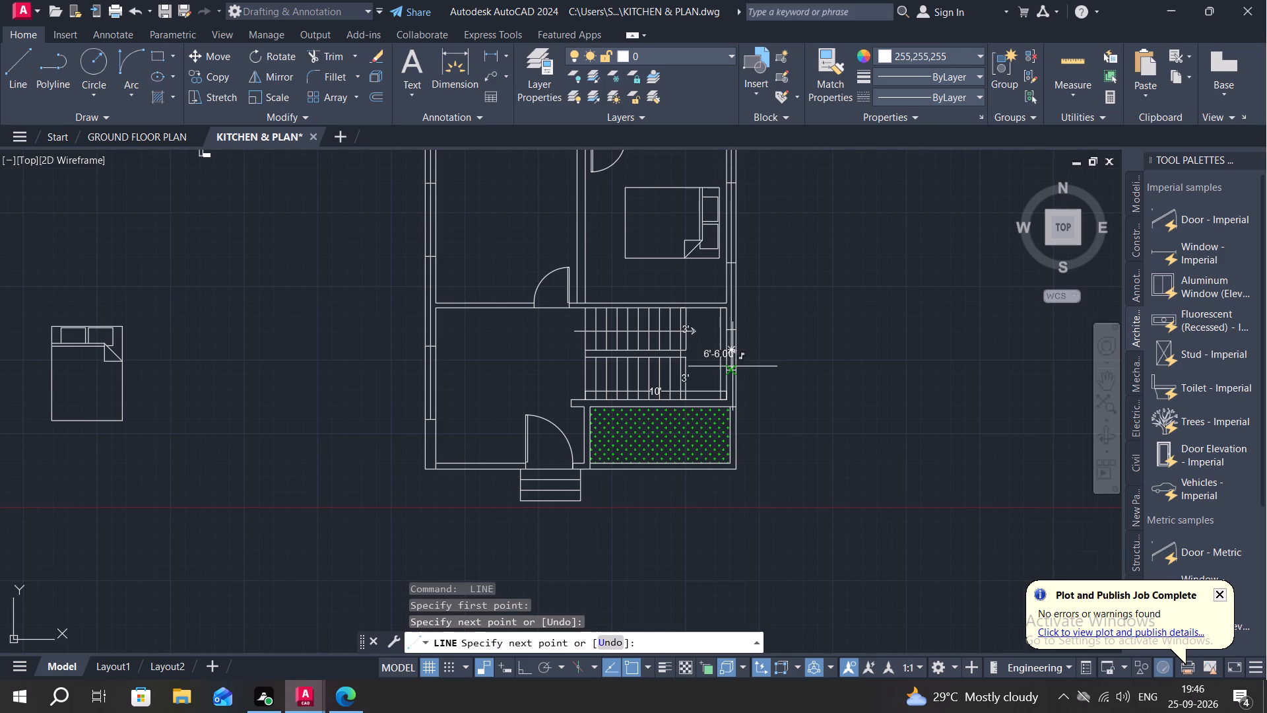
key("Escape")
Offset the left outer wall's window centre line by 1" to both sides.
type("O")
key("space")
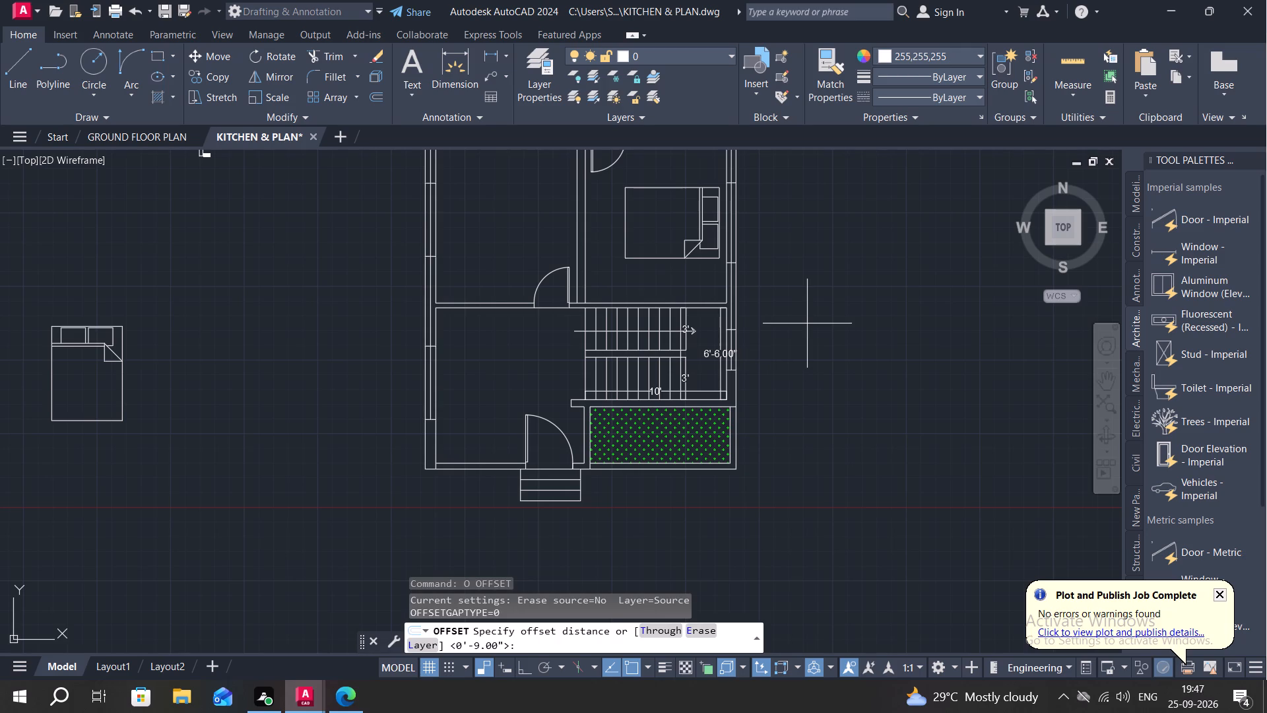
type("1\"")
key("Return")
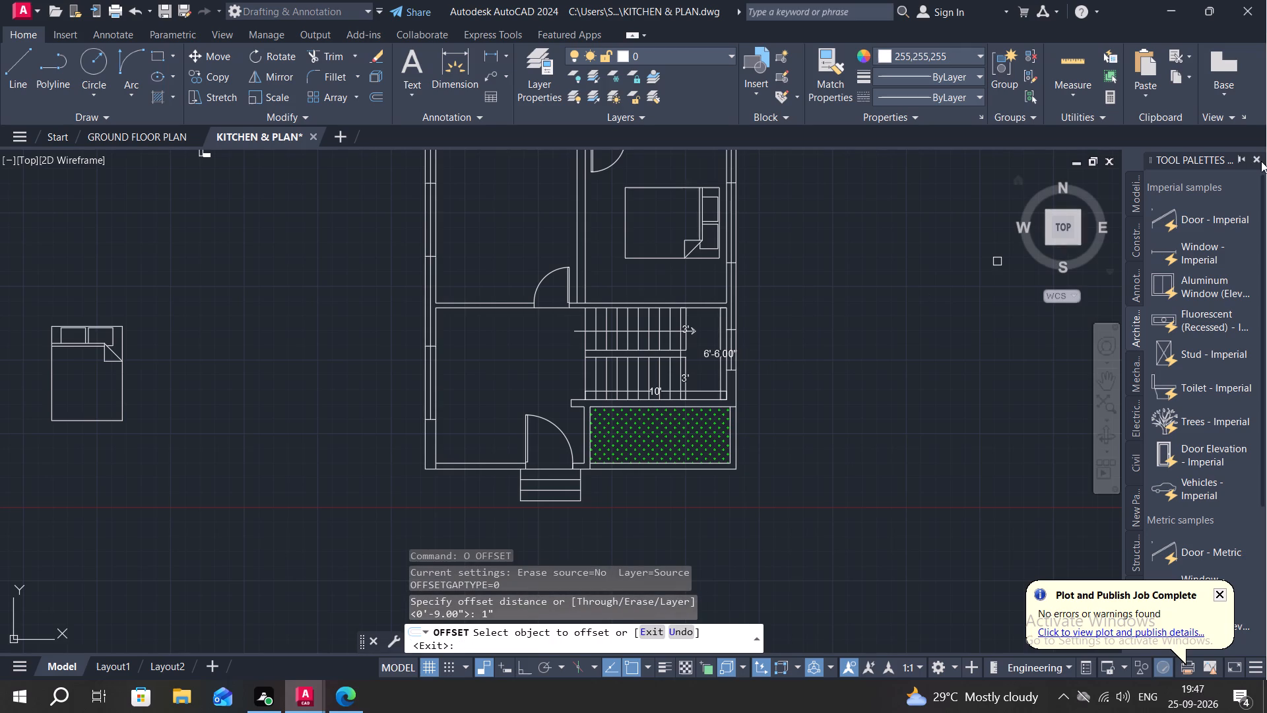
scroll(375, 289, "up", 2)
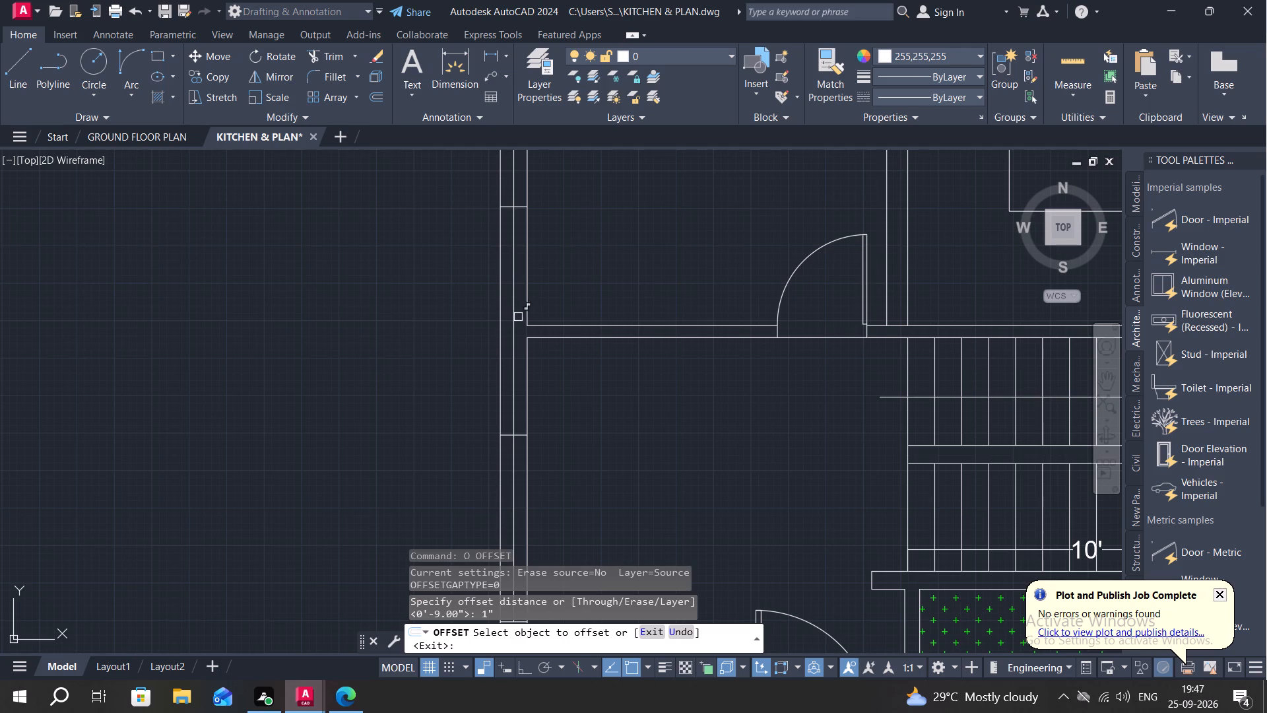
left_click_drag(510, 313, 504, 312)
left_click(494, 308)
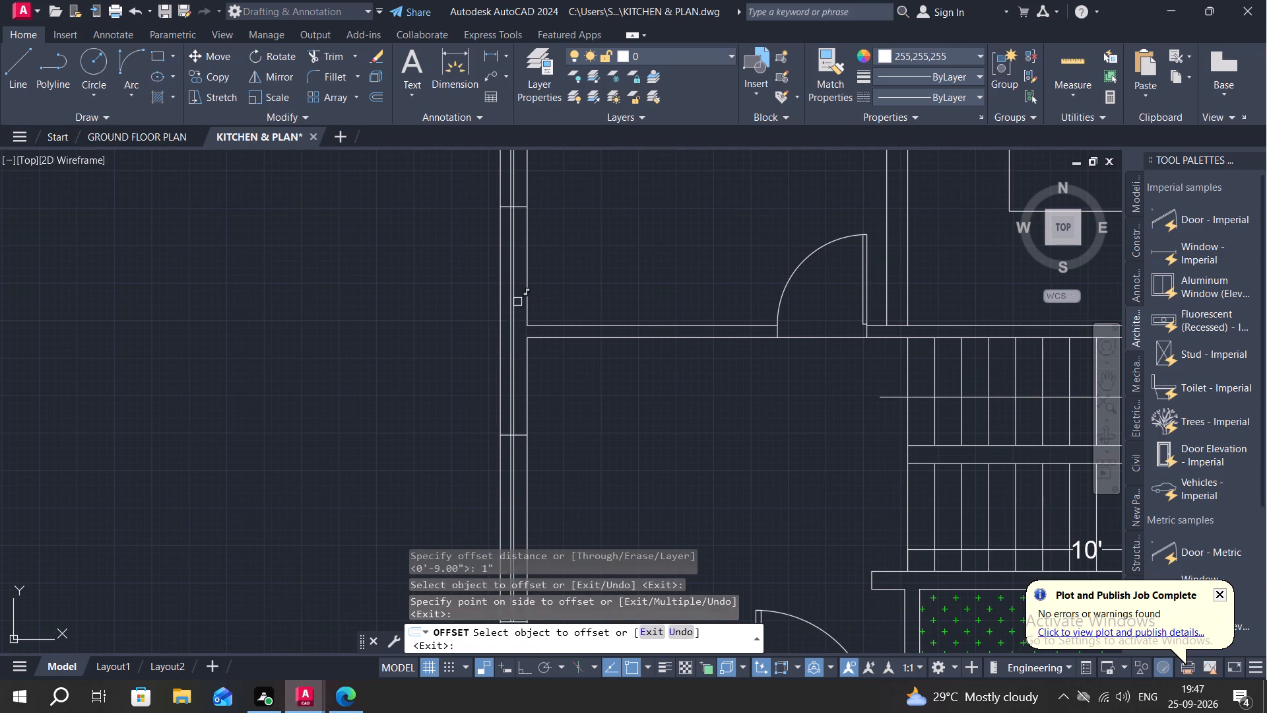
left_click(515, 302)
left_click(530, 308)
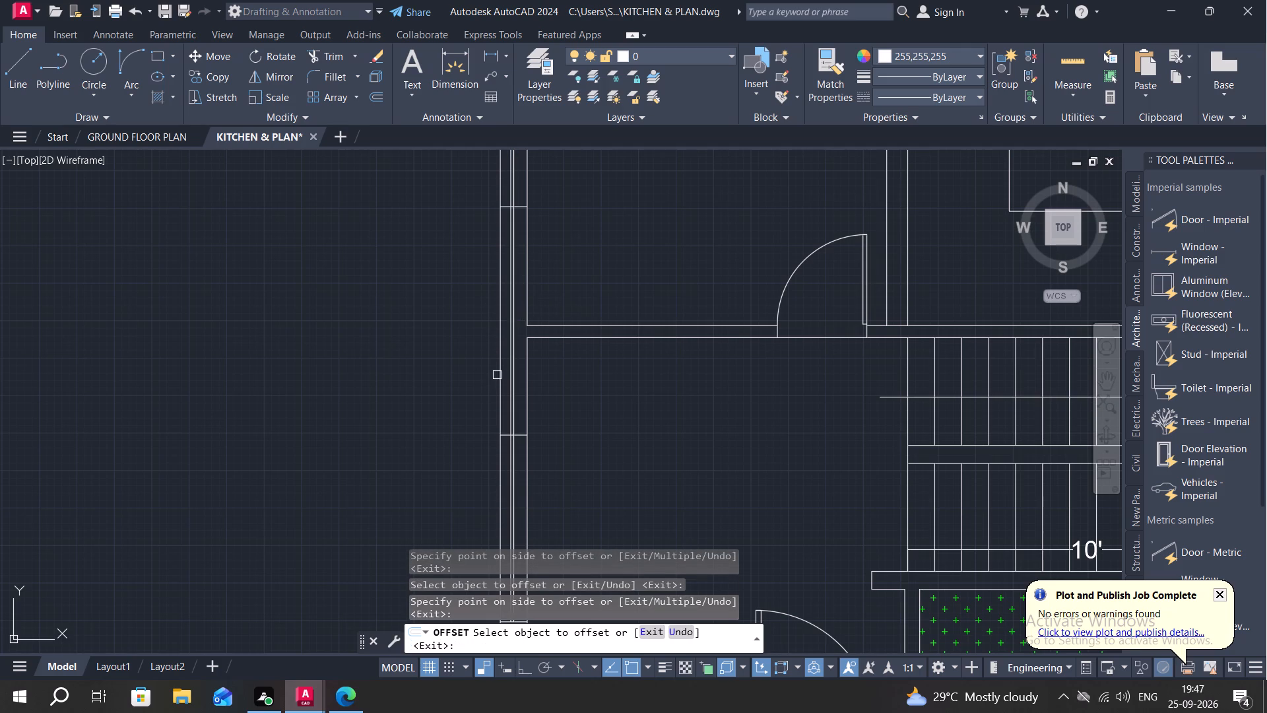
scroll(505, 374, "up", 3)
left_click(533, 382)
left_click(571, 390)
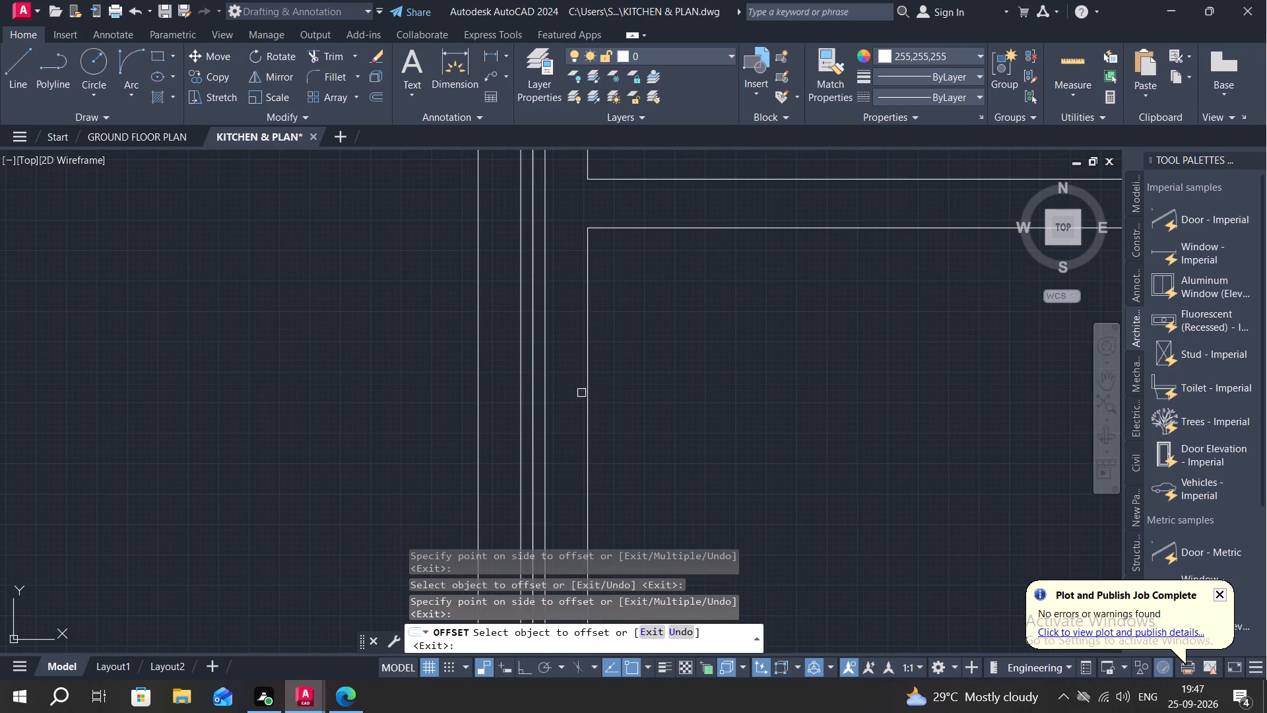
Offset the right outer wall's window centre line by 1" to both sides.
scroll(560, 382, "down", 2)
scroll(771, 424, "down", 3)
middle_click_drag(754, 442, 536, 450)
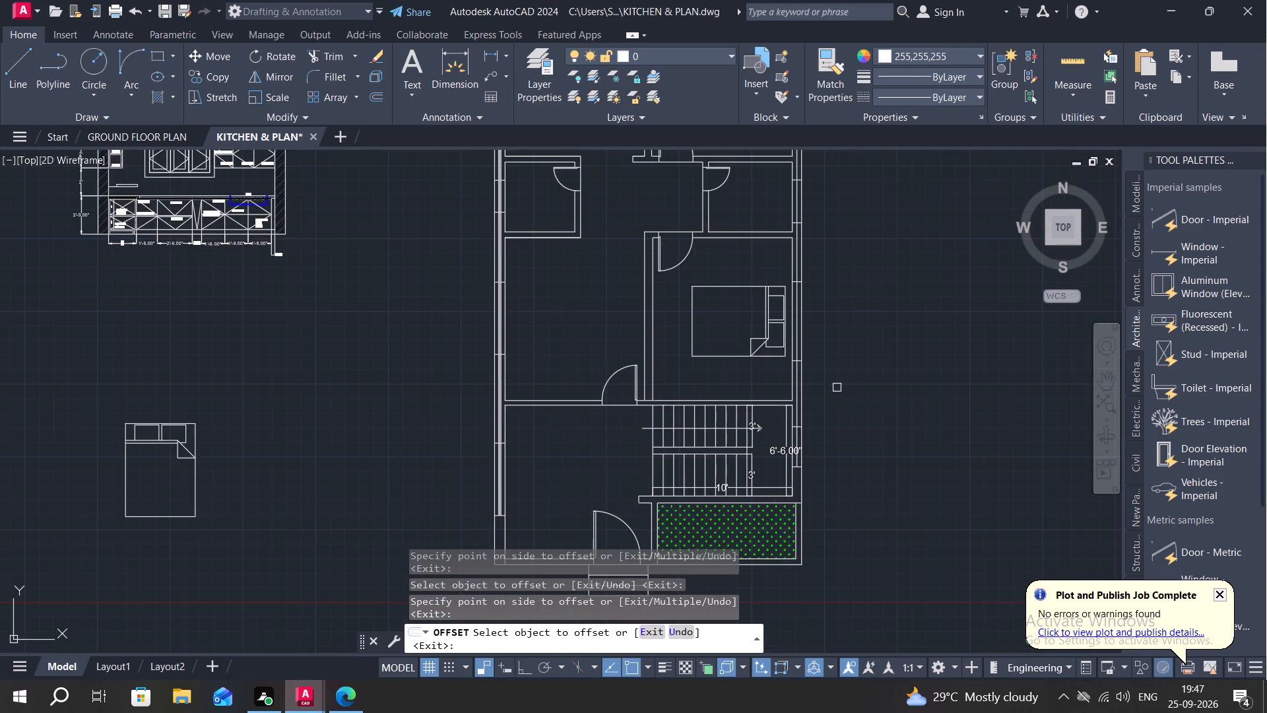
scroll(771, 388, "up", 3)
left_click(871, 368)
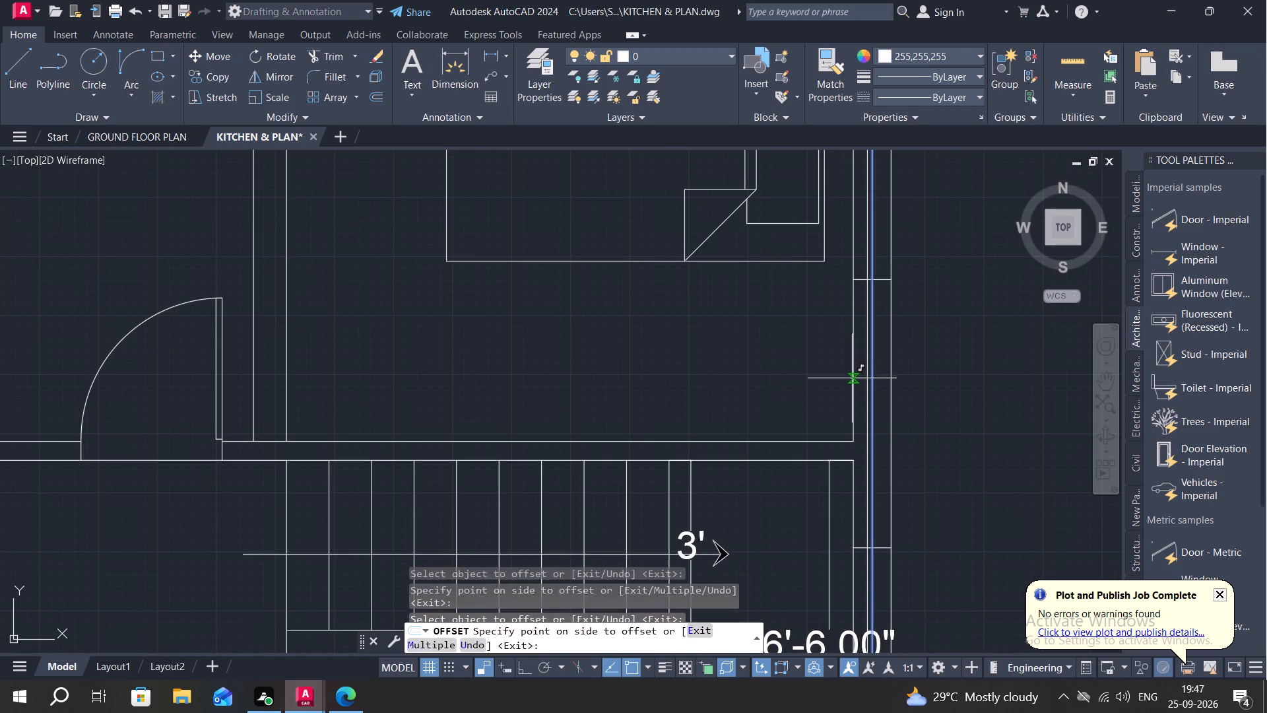
left_click(851, 378)
scroll(874, 381, "up", 3)
left_click(859, 376)
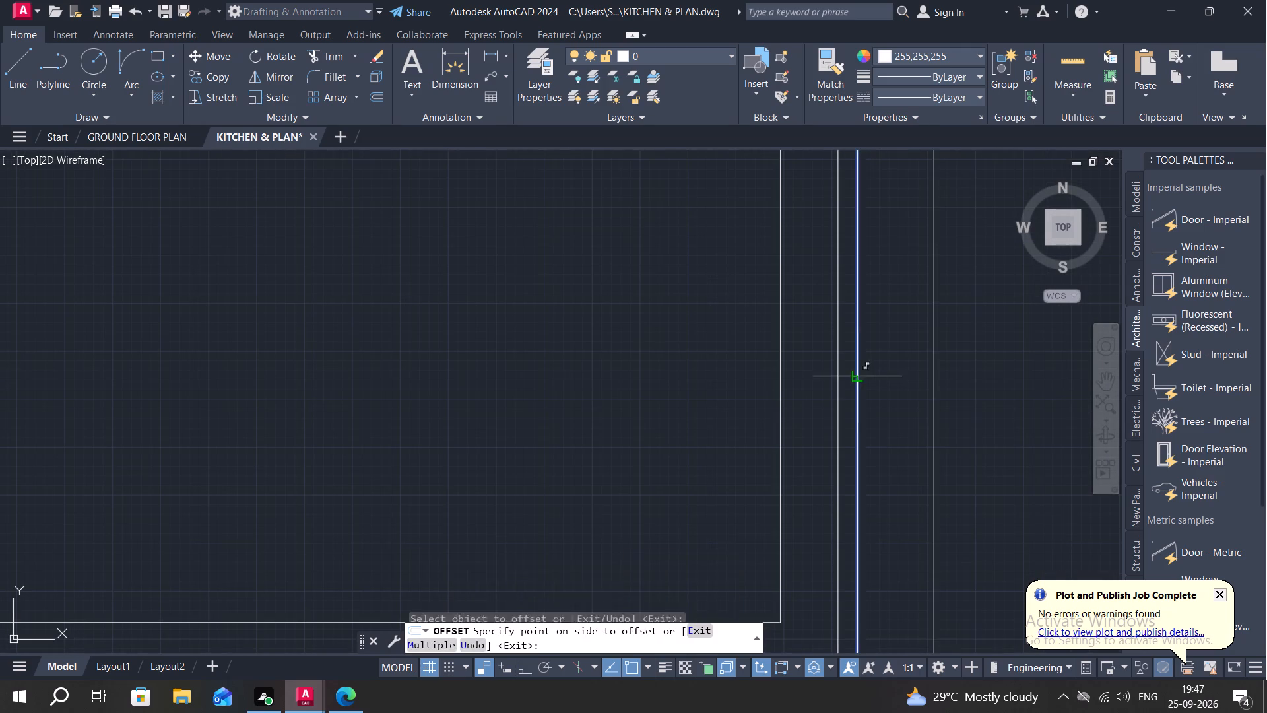
left_click(888, 382)
key("Escape")
Trim the three right-wall window lines out of the solid wall between the lower bedroom window and the staircase window.
type("TR")
key("space")
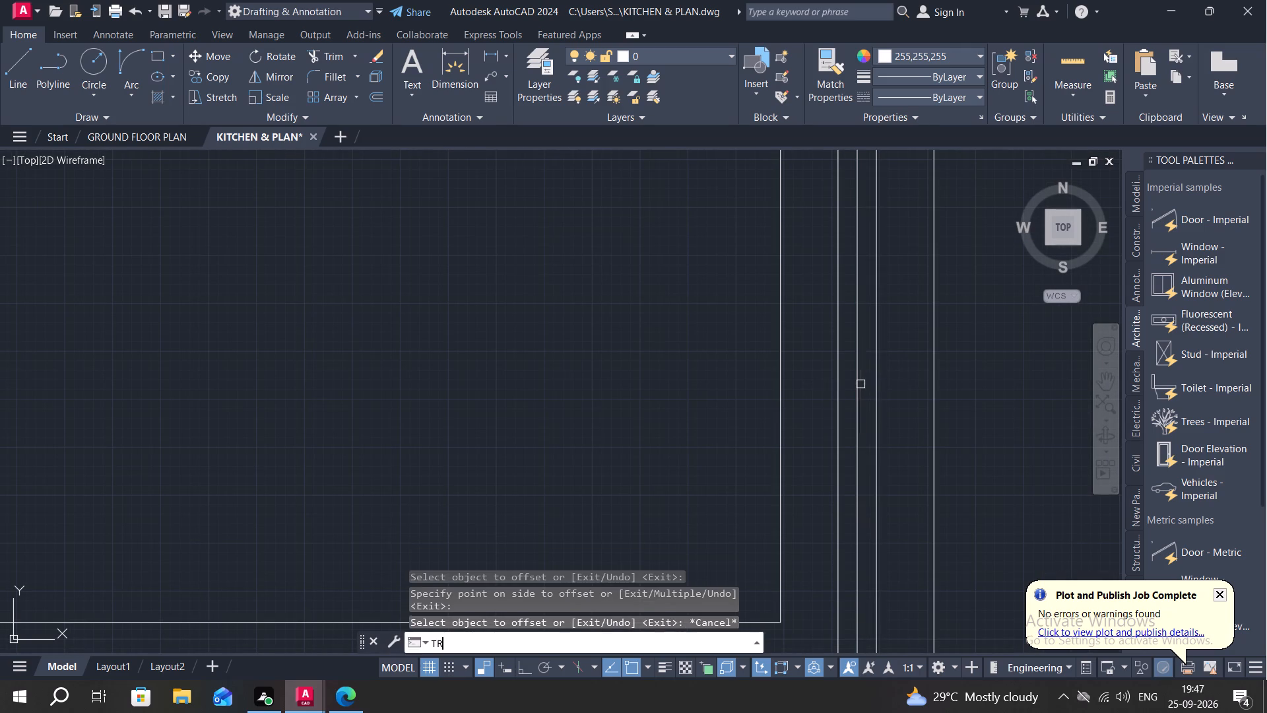
scroll(861, 382, "down", 5)
left_click(857, 366)
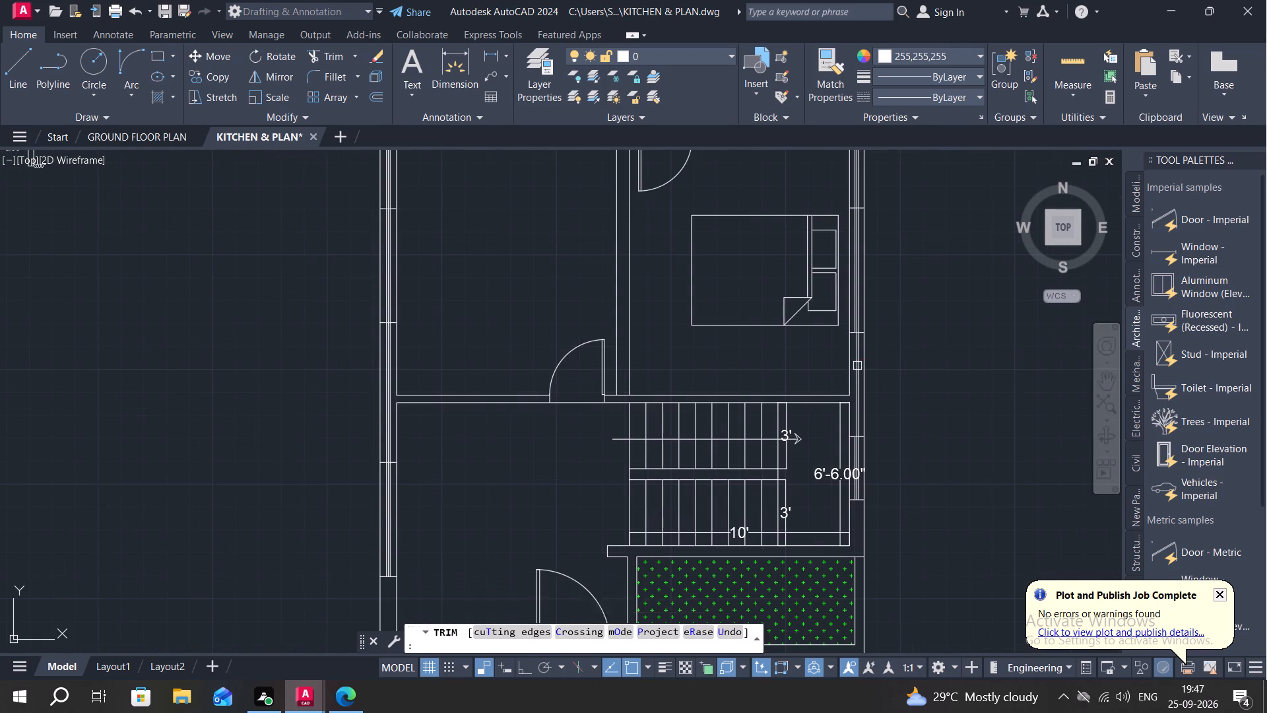
left_click(860, 366)
left_click(859, 365)
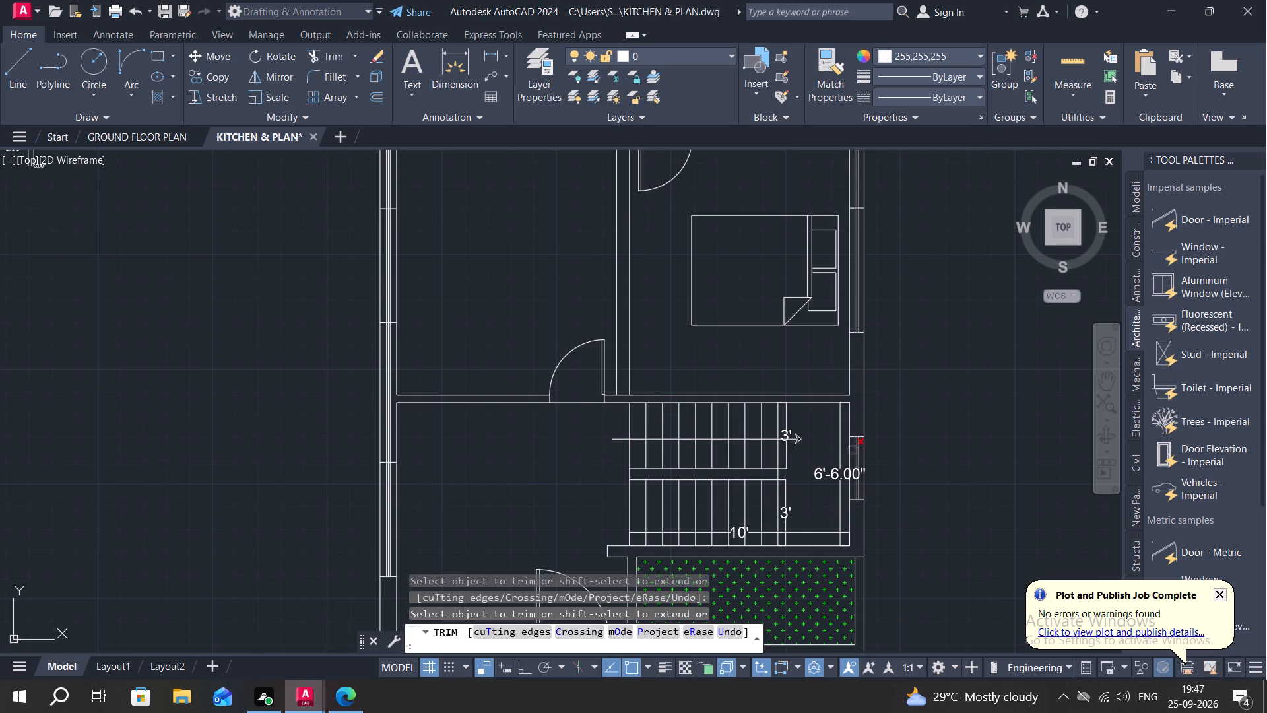
Trim the original middle line from the staircase window and the lower bedroom window, keeping the two offset lines.
scroll(853, 451, "up", 6)
left_click(863, 465)
scroll(699, 444, "down", 3)
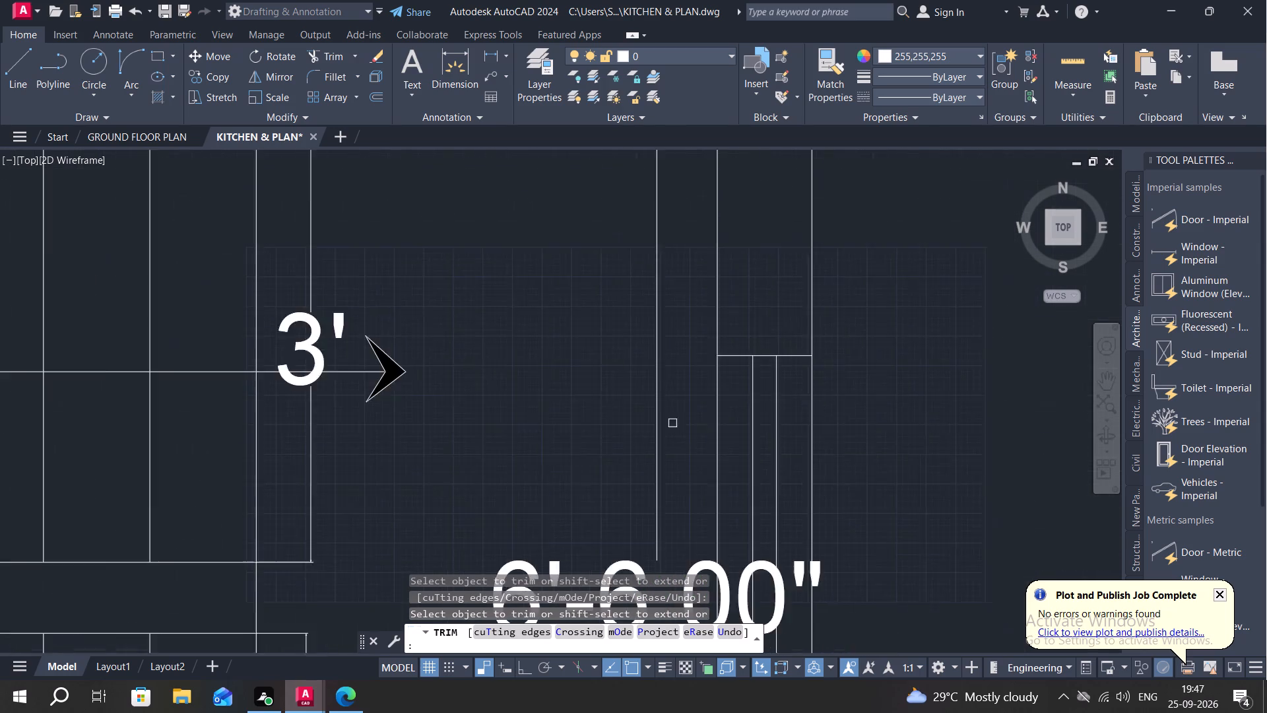
scroll(670, 421, "down", 2)
middle_click_drag(767, 271, 872, 437)
scroll(779, 293, "up", 4)
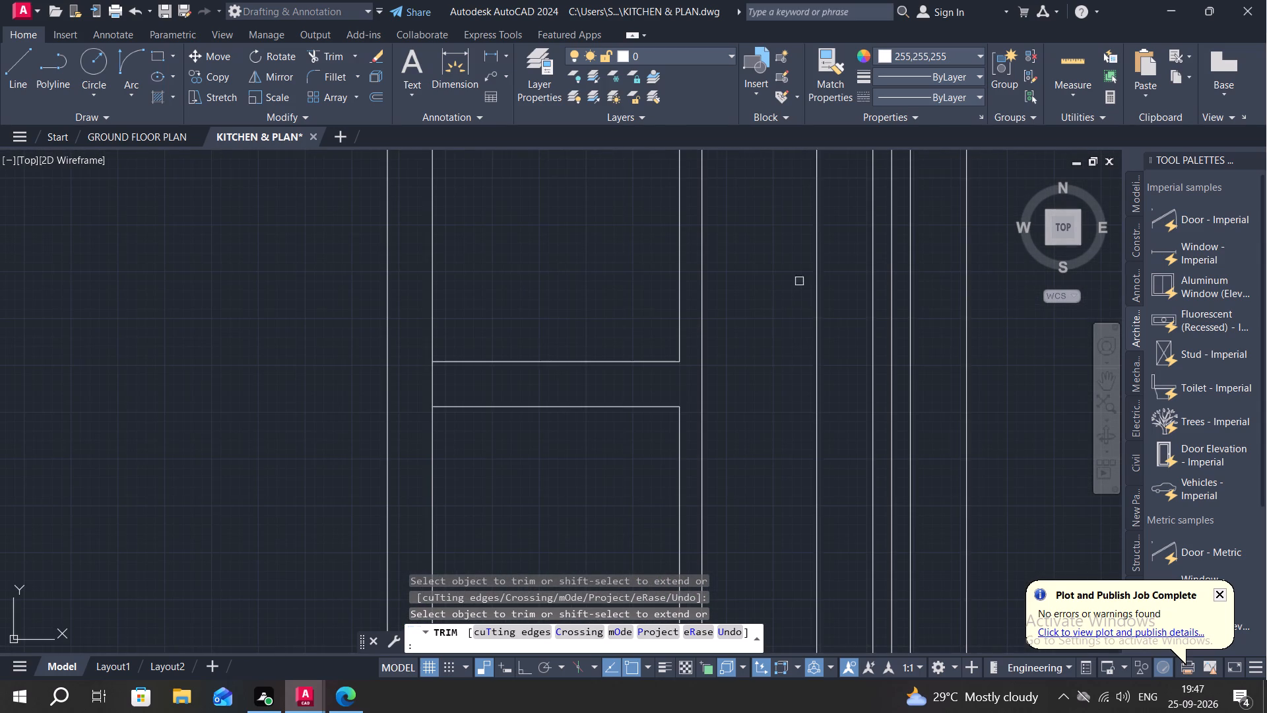
left_click(895, 273)
Trim the right-wall line pair from the solid wall on both sides of the bathroom window, up to the adjacent bedroom windows.
scroll(1054, 314, "down", 2)
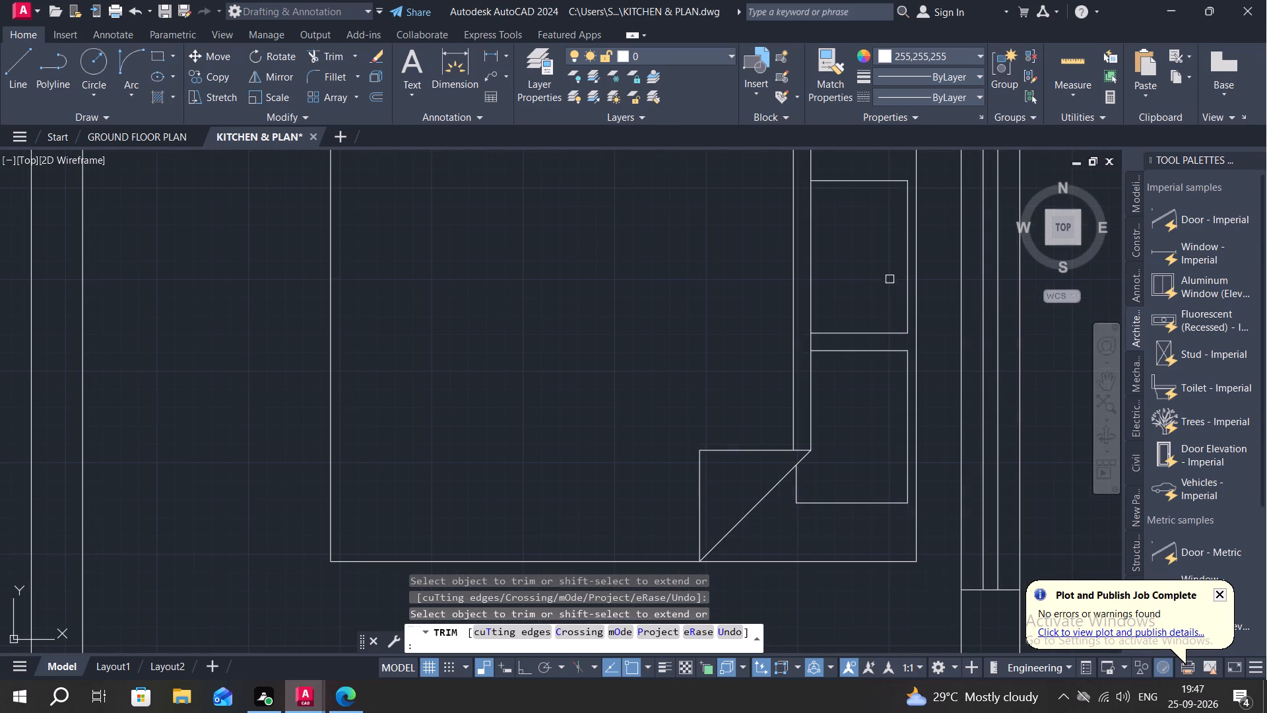
middle_click_drag(887, 273, 734, 551)
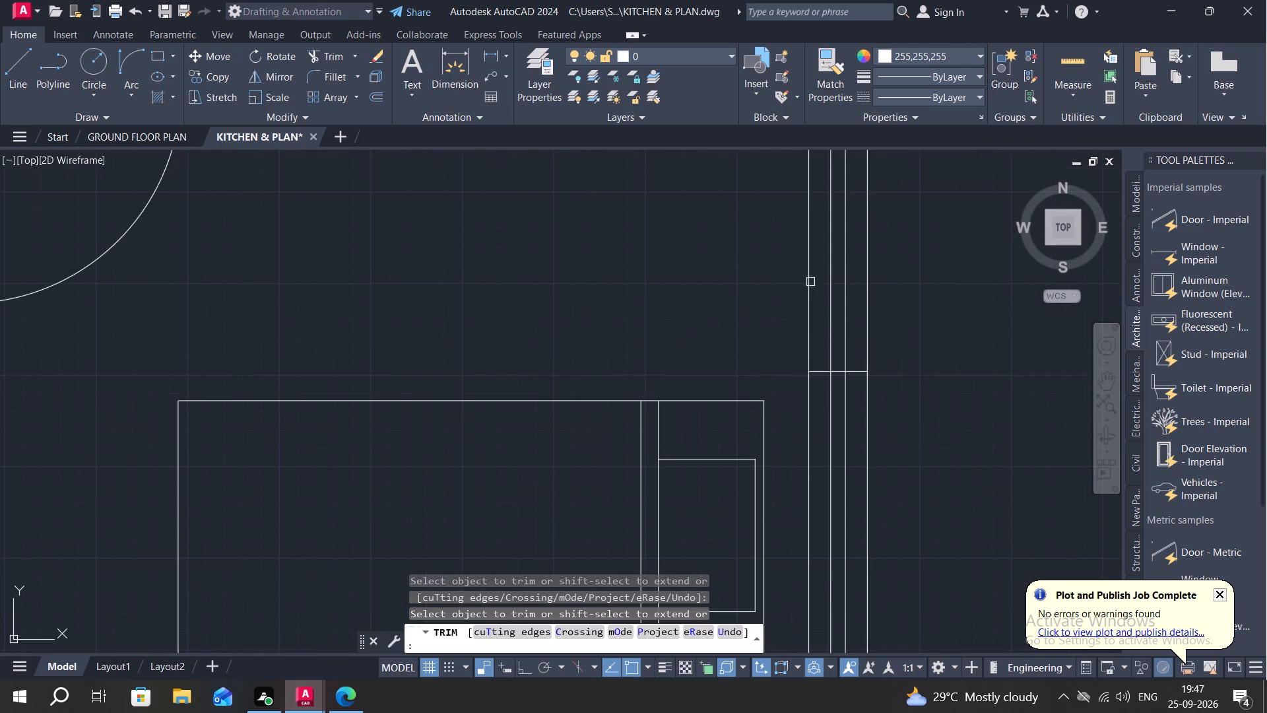
scroll(812, 282, "down", 1)
middle_click_drag(831, 281, 817, 446)
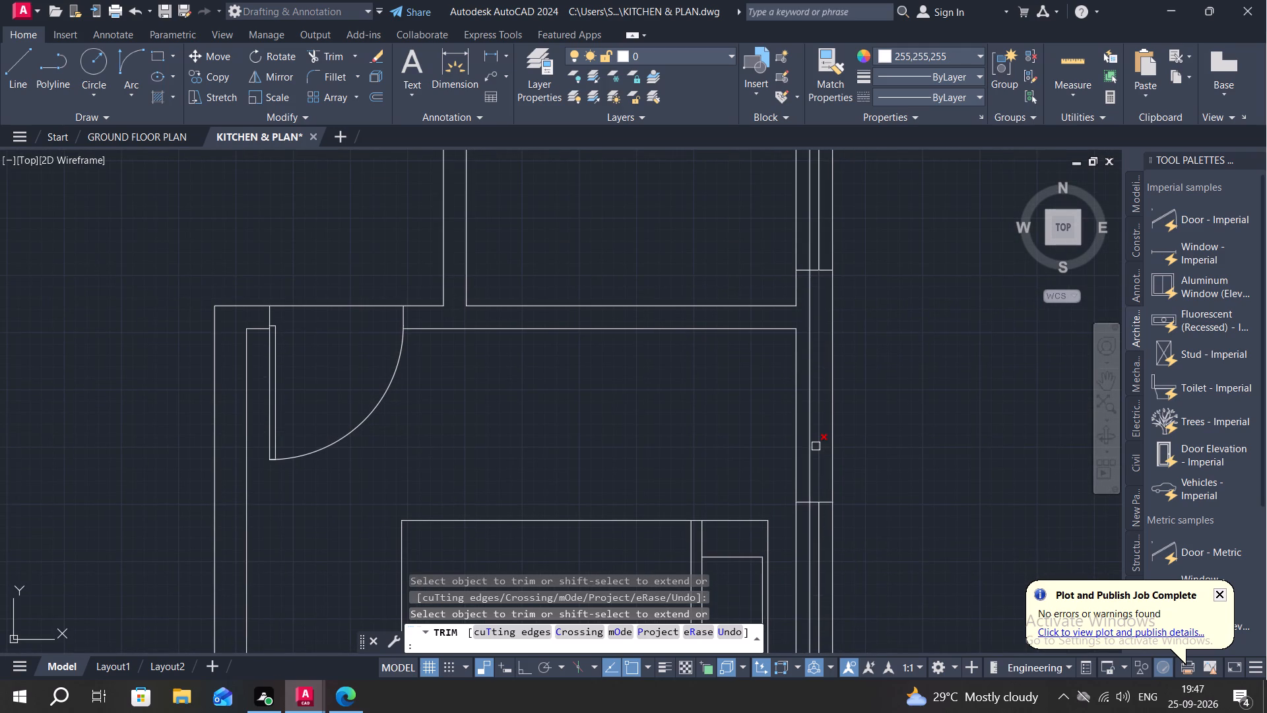
left_click(816, 446)
left_click(809, 445)
scroll(699, 424, "down", 2)
middle_click_drag(694, 423, 696, 491)
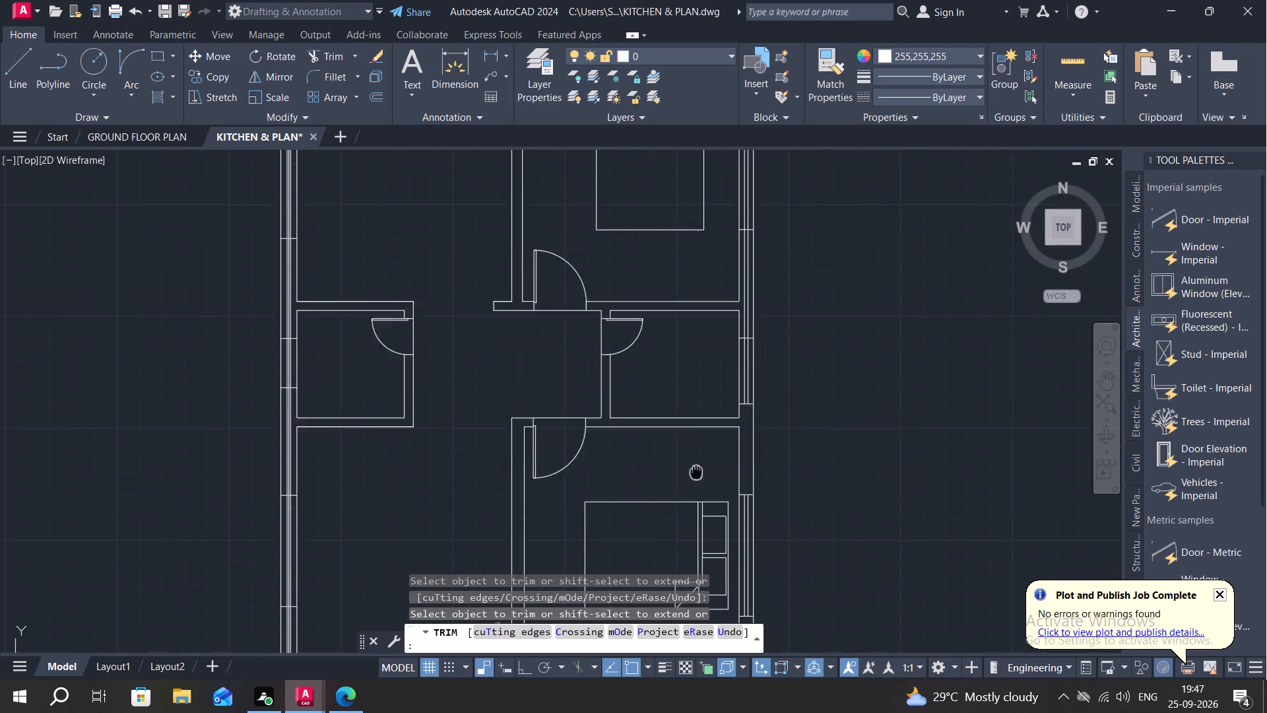
middle_click_drag(696, 491, 696, 511)
left_click(750, 318)
left_click(745, 319)
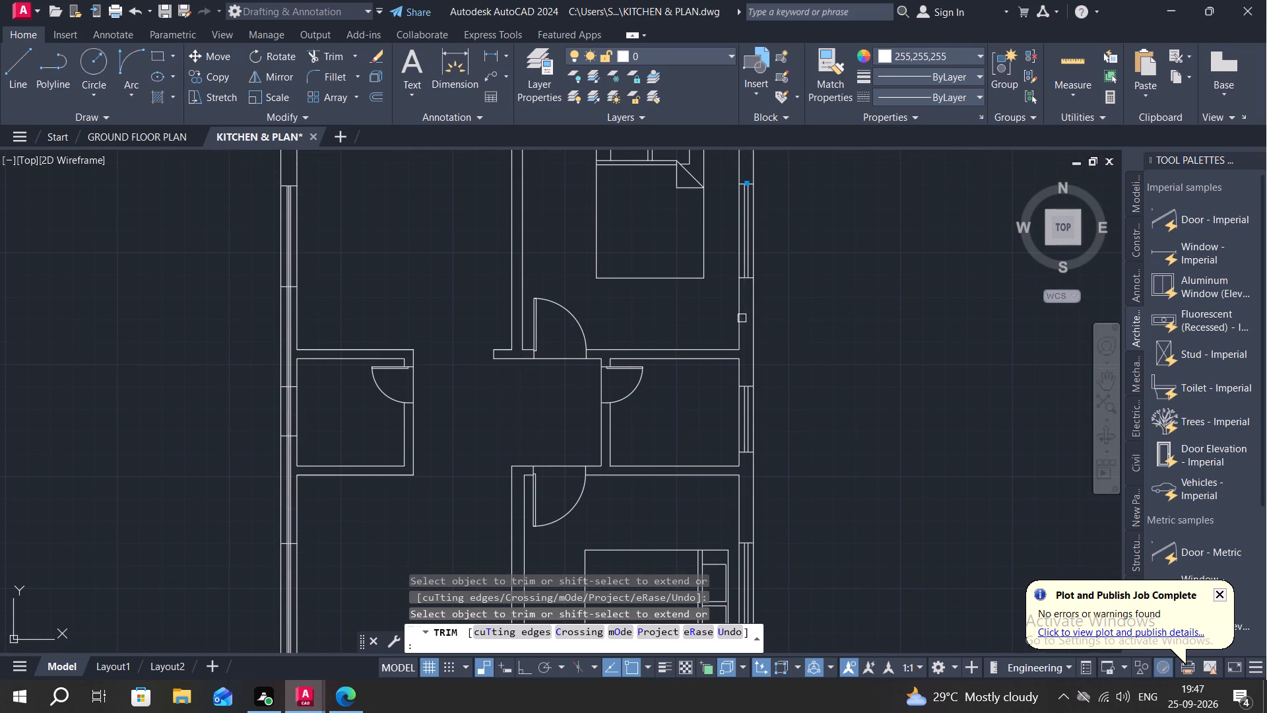
Trim the middle line from the top-left room's window in the left outer wall, keeping its two offset lines.
middle_click_drag(703, 312, 719, 503)
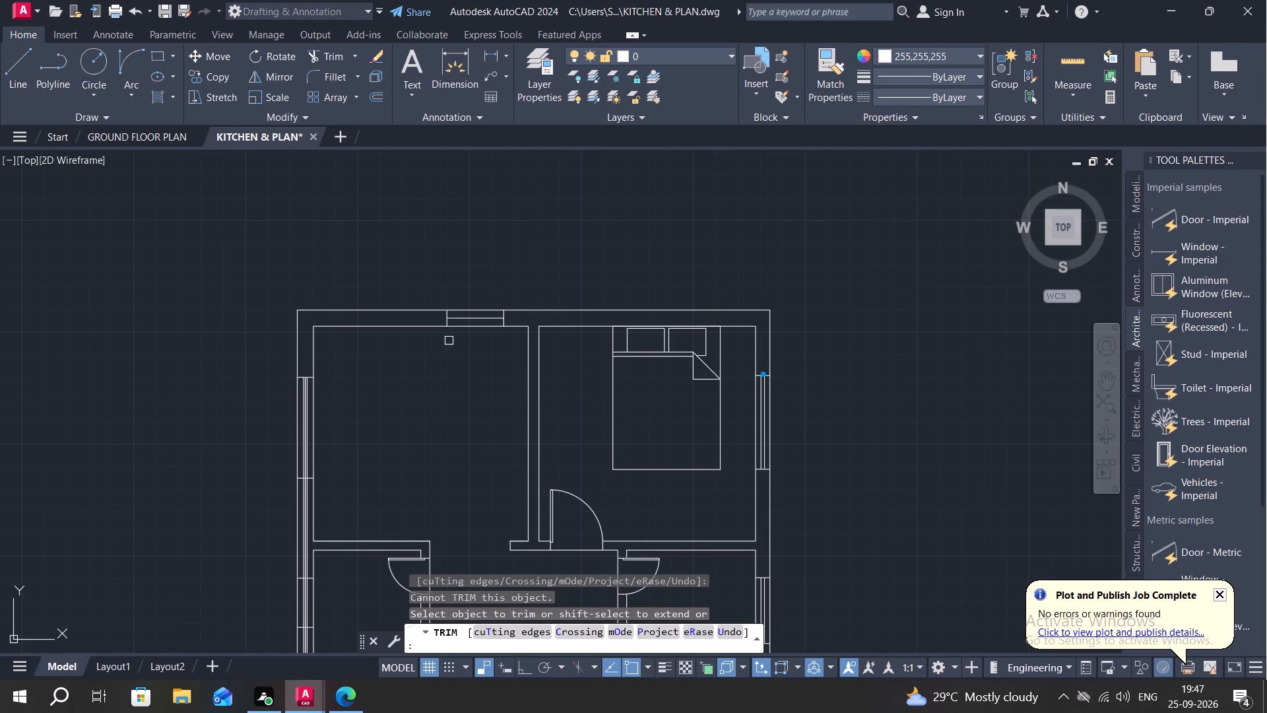
middle_click_drag(438, 354, 528, 198)
scroll(392, 274, "up", 3)
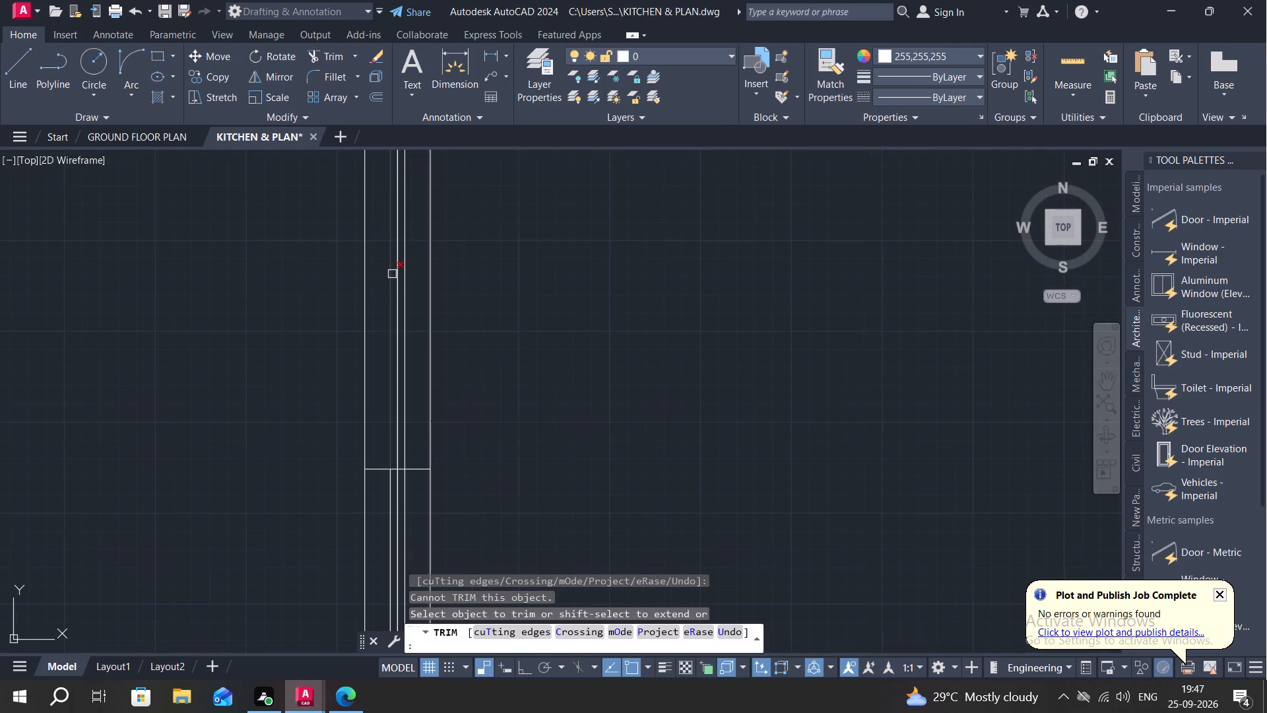
left_click(395, 279)
left_click(398, 285)
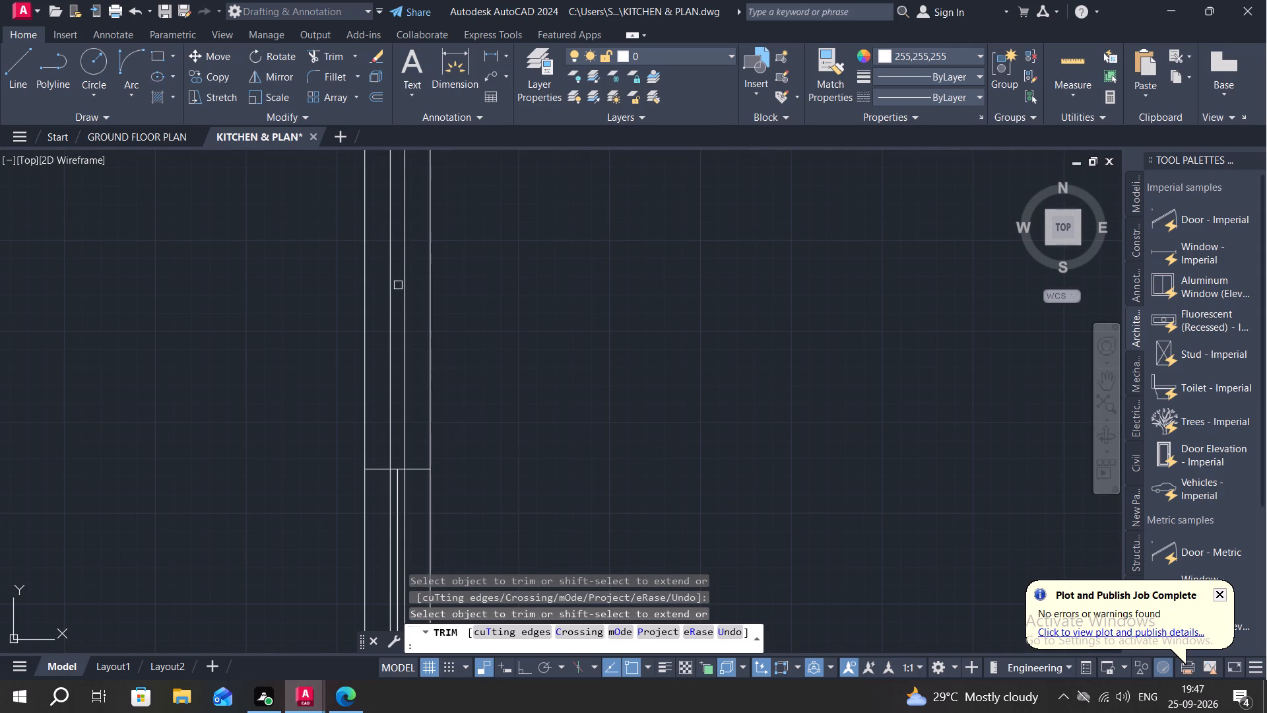
Trim the left-wall lines between the top-left room's window and the bathroom window, and remove the bathroom window's middle line.
middle_click_drag(381, 478, 365, 228)
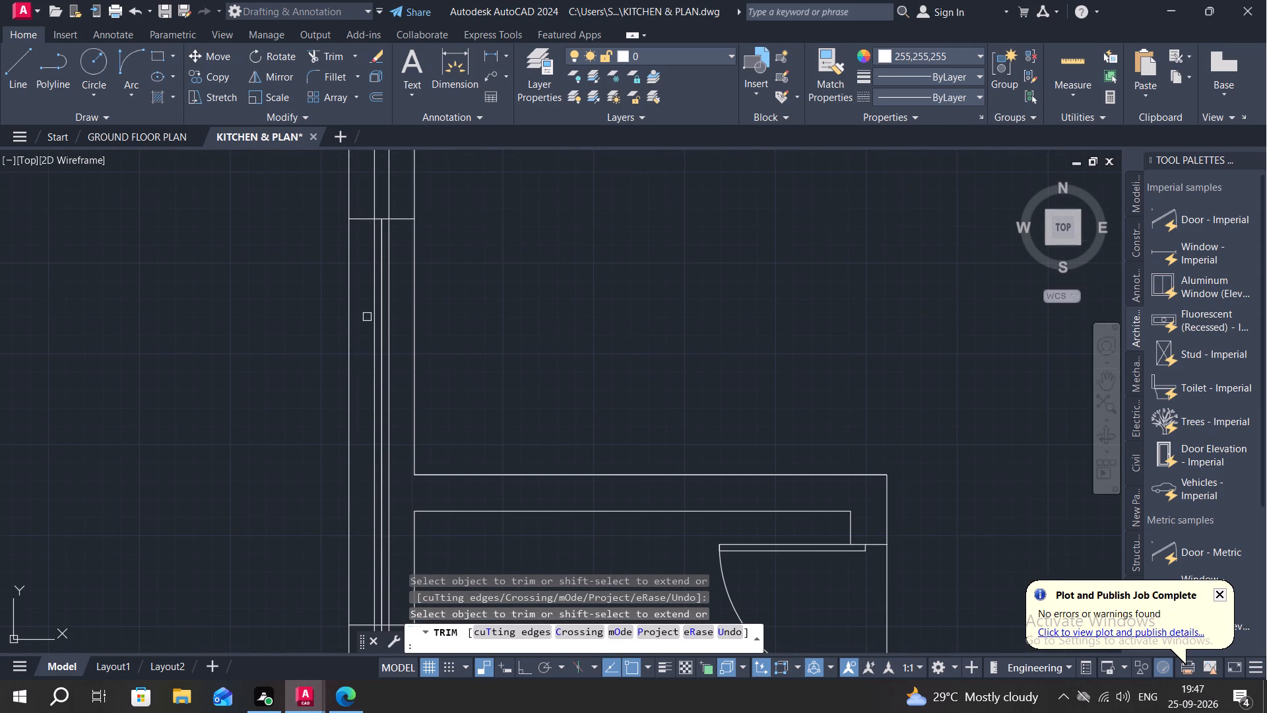
left_click_drag(367, 317, 406, 338)
middle_click_drag(379, 327, 408, 138)
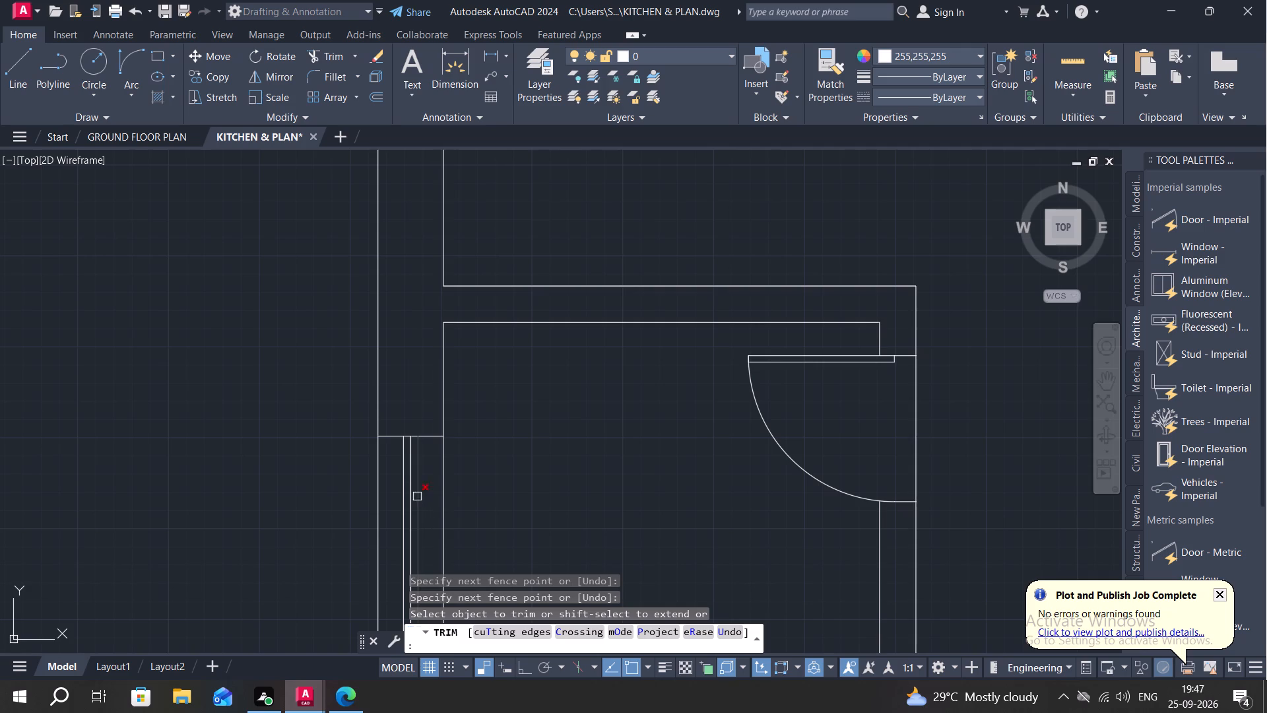
left_click(410, 492)
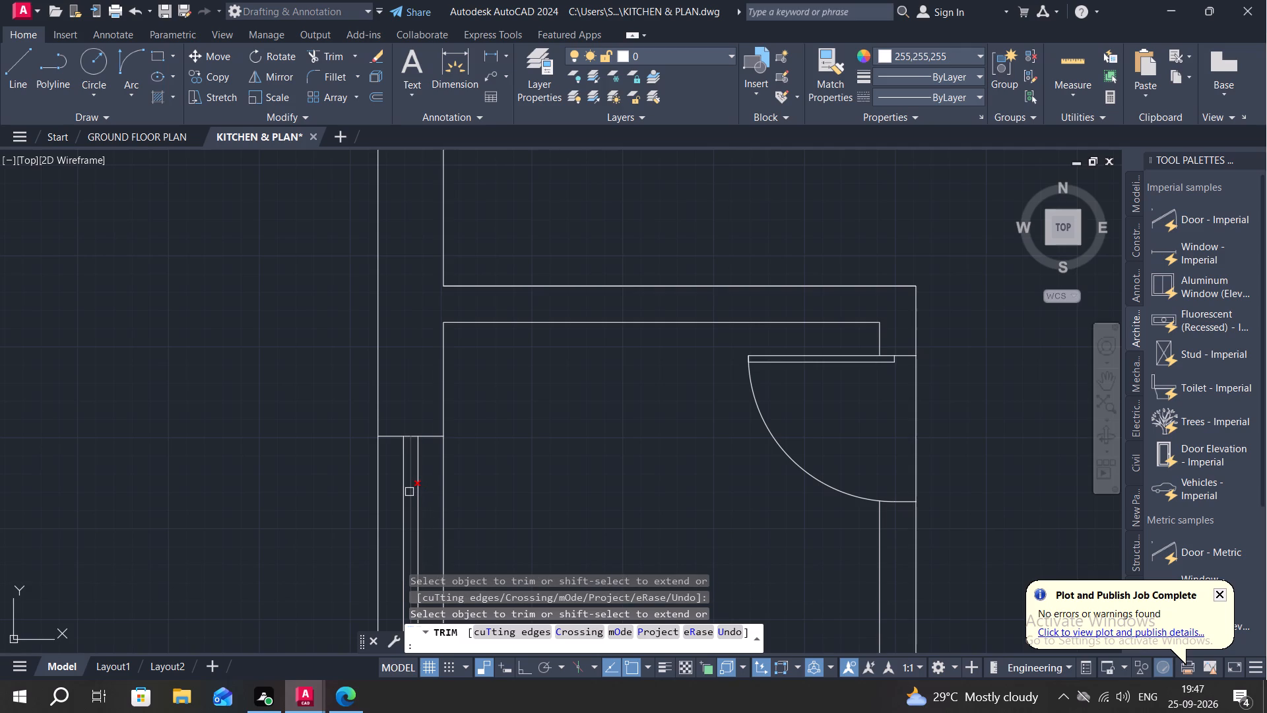
left_click(409, 492)
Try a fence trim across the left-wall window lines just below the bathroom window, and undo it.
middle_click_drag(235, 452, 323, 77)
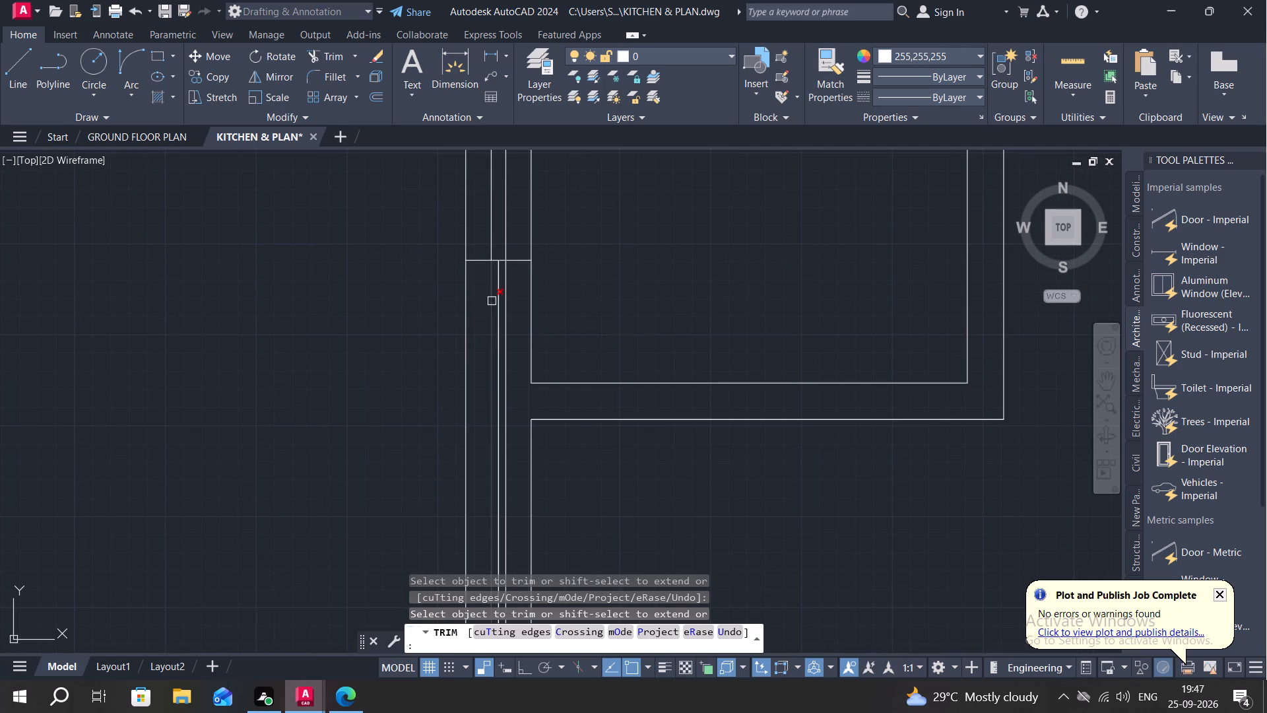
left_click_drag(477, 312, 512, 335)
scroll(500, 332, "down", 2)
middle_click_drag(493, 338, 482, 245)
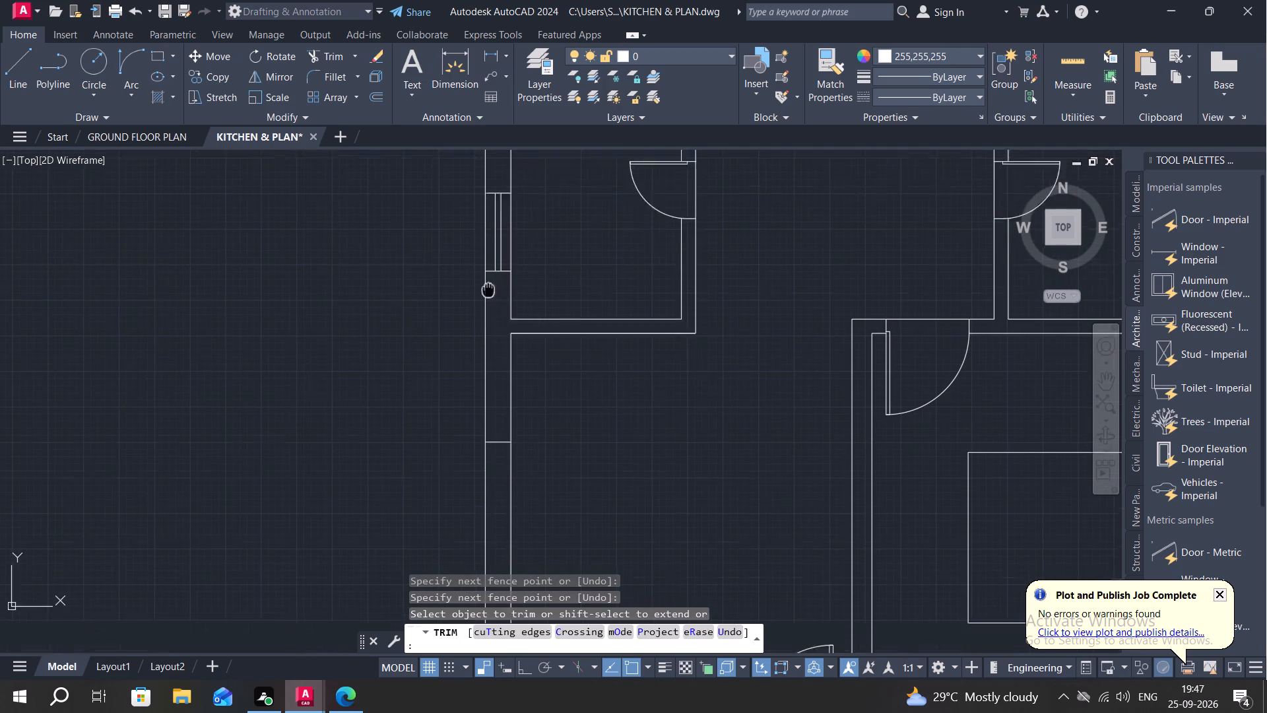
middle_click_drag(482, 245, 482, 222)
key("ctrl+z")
Trim each left-wall window line individually from the solid wall between the bathroom window and the middle room's window.
scroll(416, 365, "down", 1)
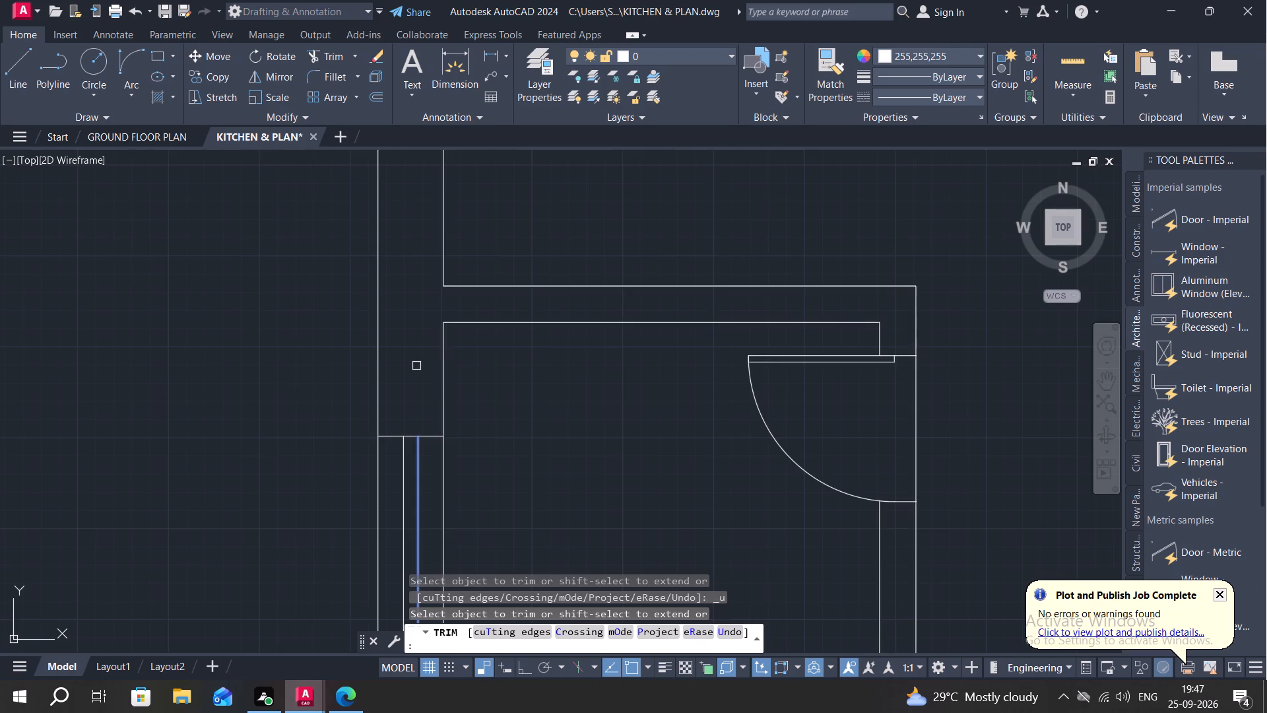
scroll(416, 365, "down", 1)
middle_click_drag(455, 426, 453, 273)
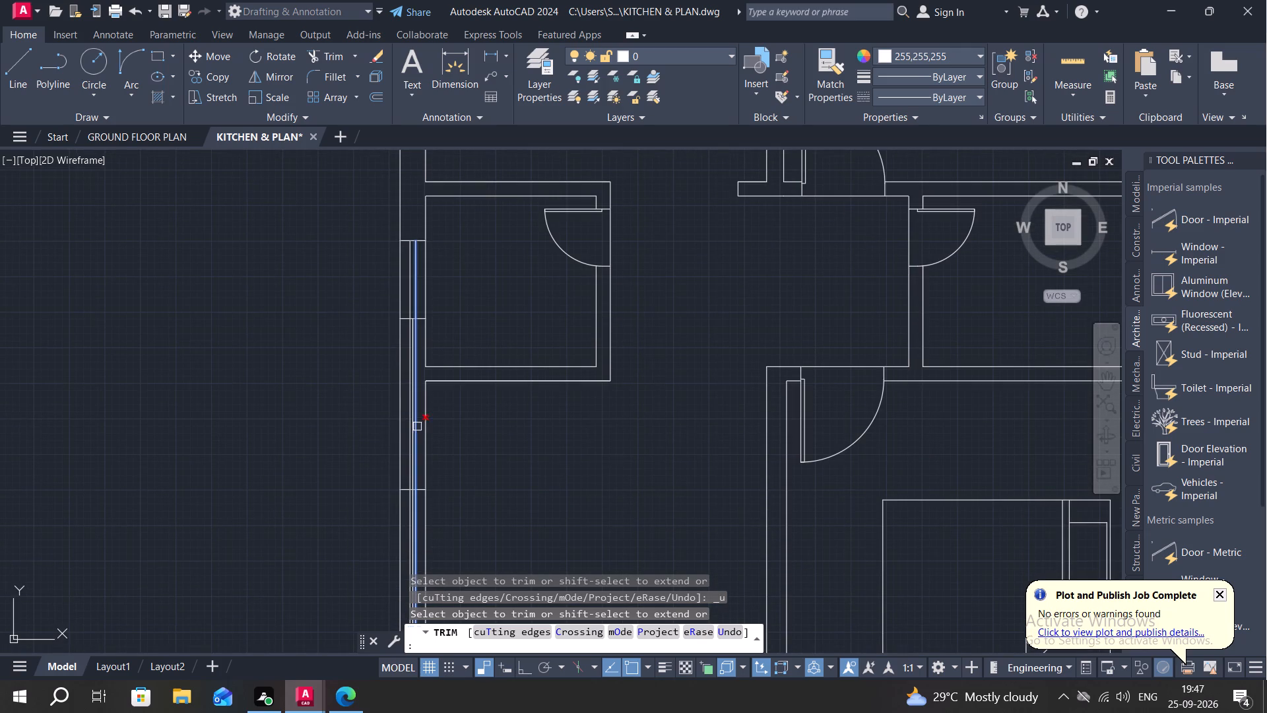
scroll(409, 422, "up", 2)
middle_click_drag(410, 422, 437, 291)
scroll(438, 290, "down", 2)
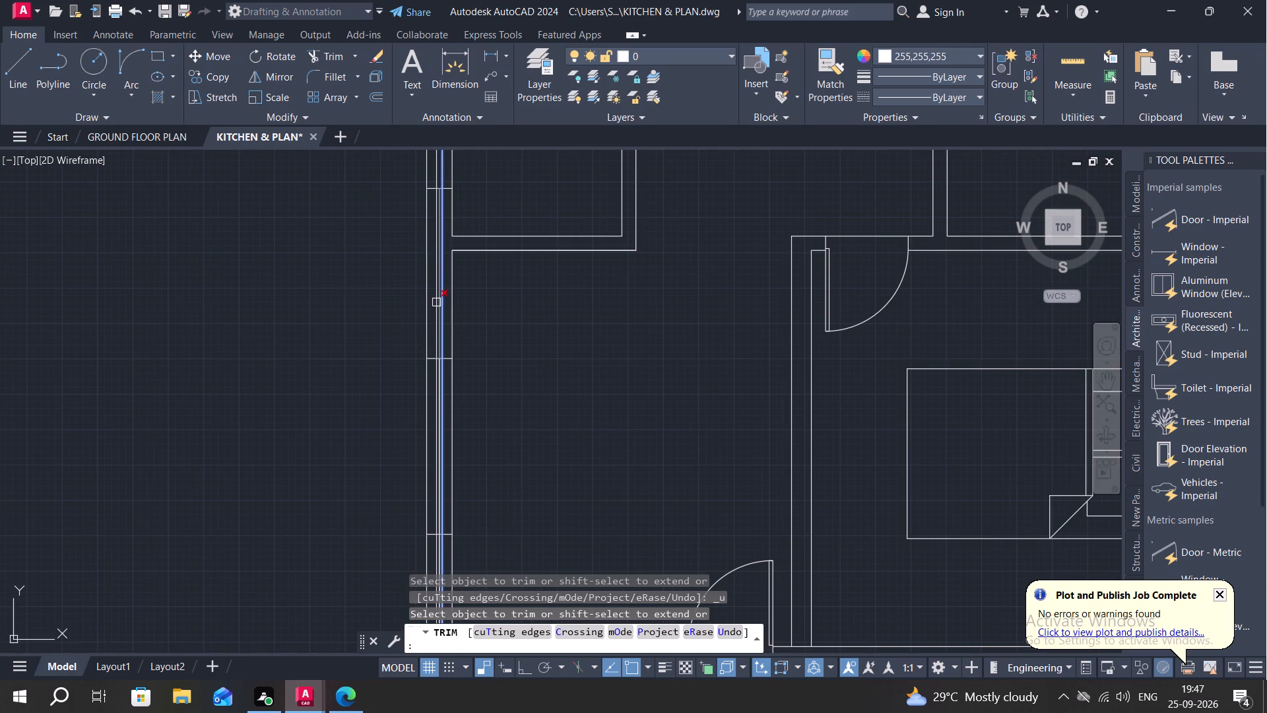
left_click(436, 302)
left_click(442, 308)
left_click(440, 308)
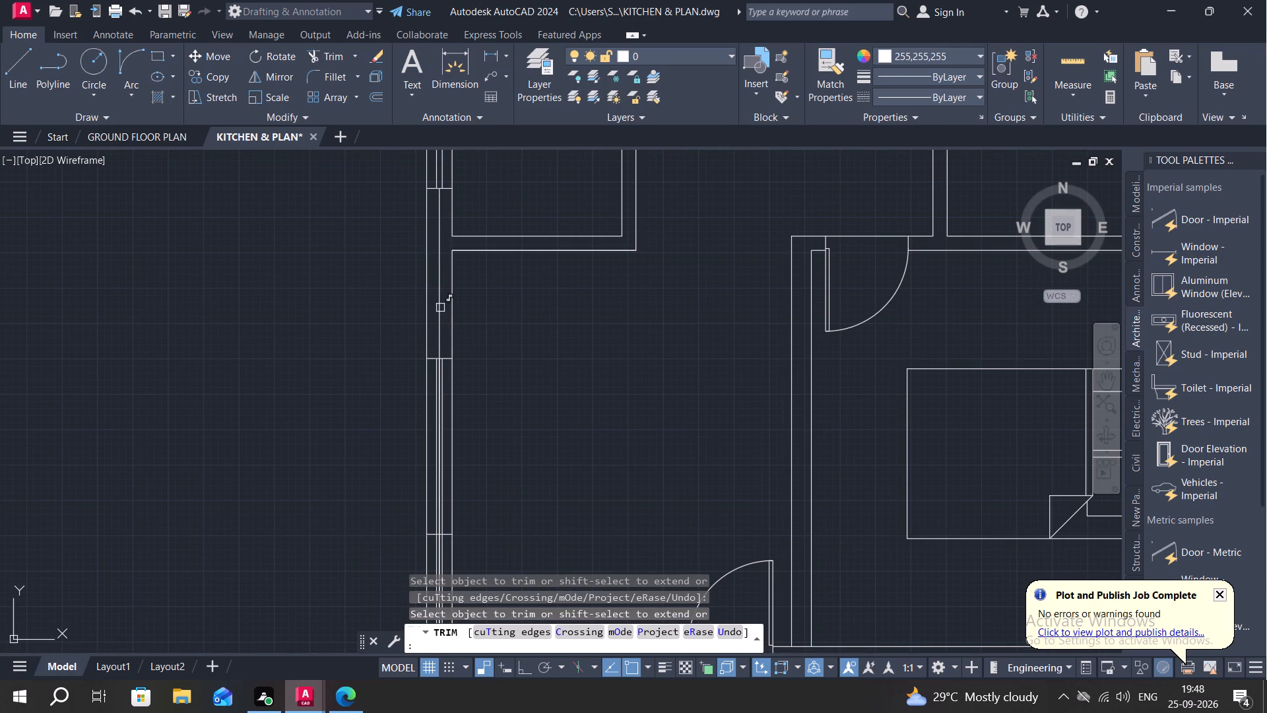
left_click(440, 308)
Trim the middle line from the middle room's window in the left outer wall, keeping its two offset lines.
scroll(432, 380, "up", 3)
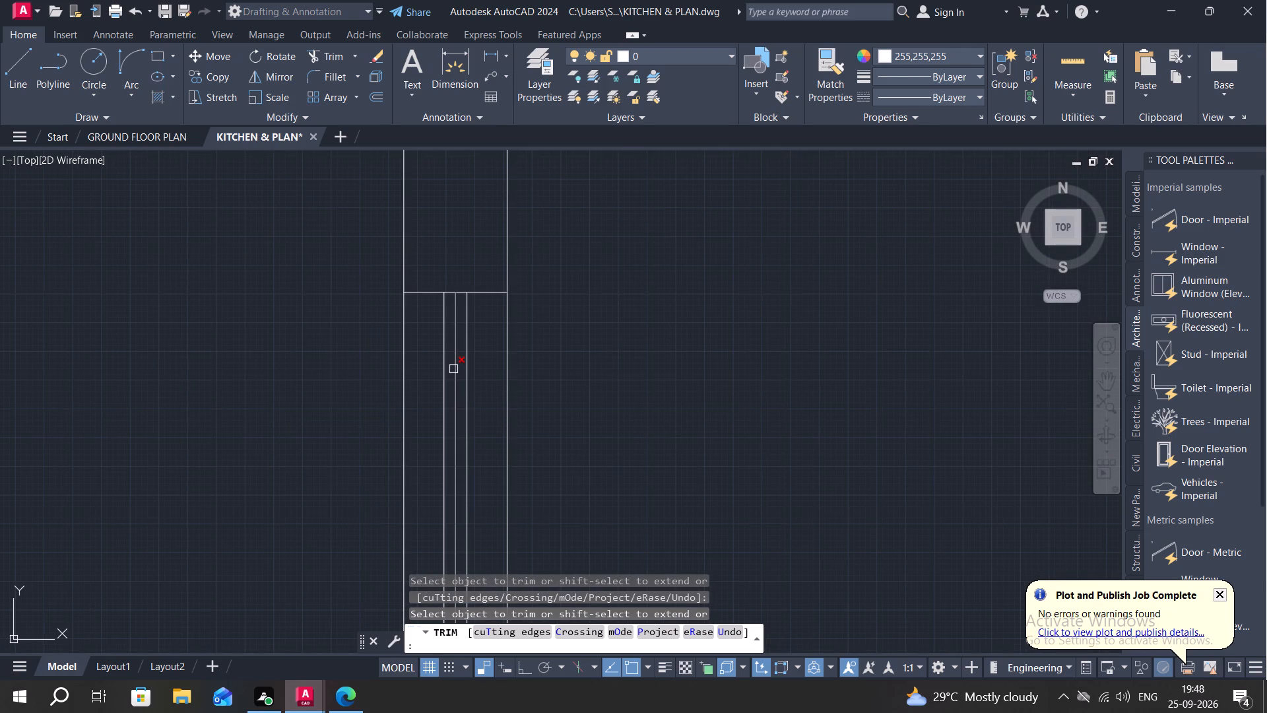
left_click(456, 370)
left_click(455, 370)
Trim the three left-wall window lines from the solid wall between the middle room's window and the bottom-left room's window.
scroll(321, 362, "down", 2)
middle_click_drag(288, 360, 206, 131)
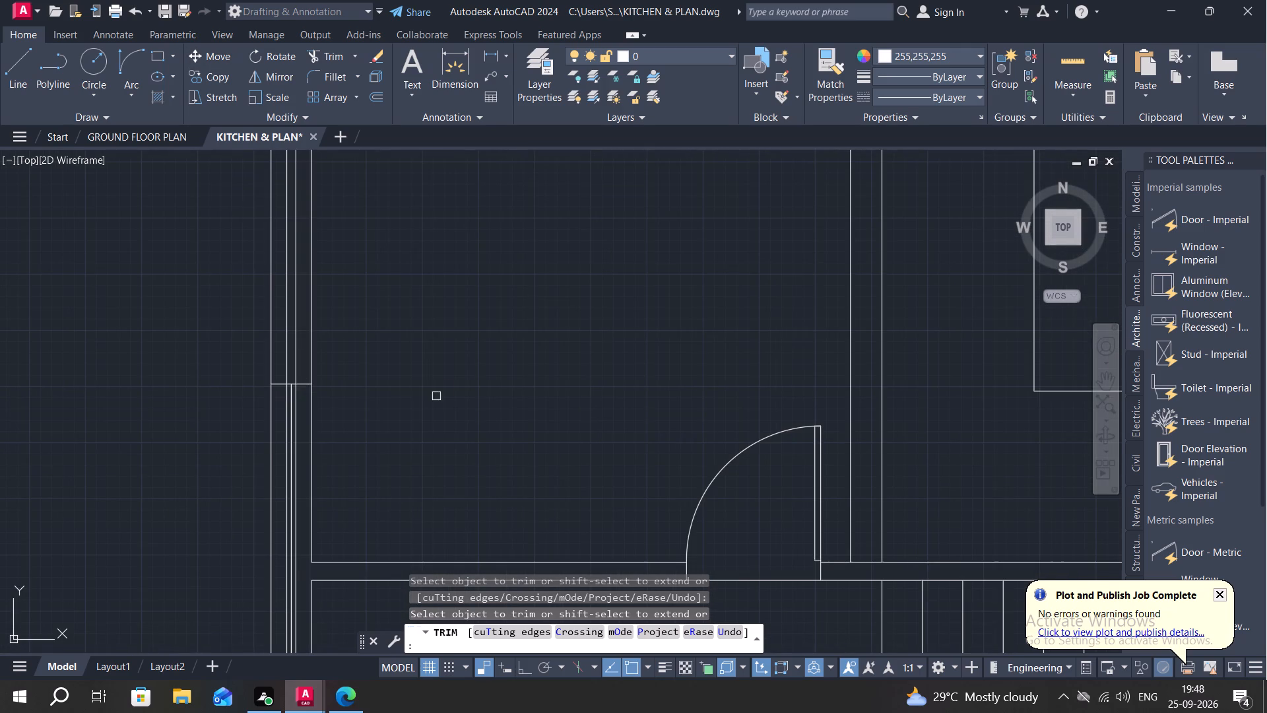
middle_click_drag(444, 391, 793, 106)
middle_click_drag(733, 236, 685, 303)
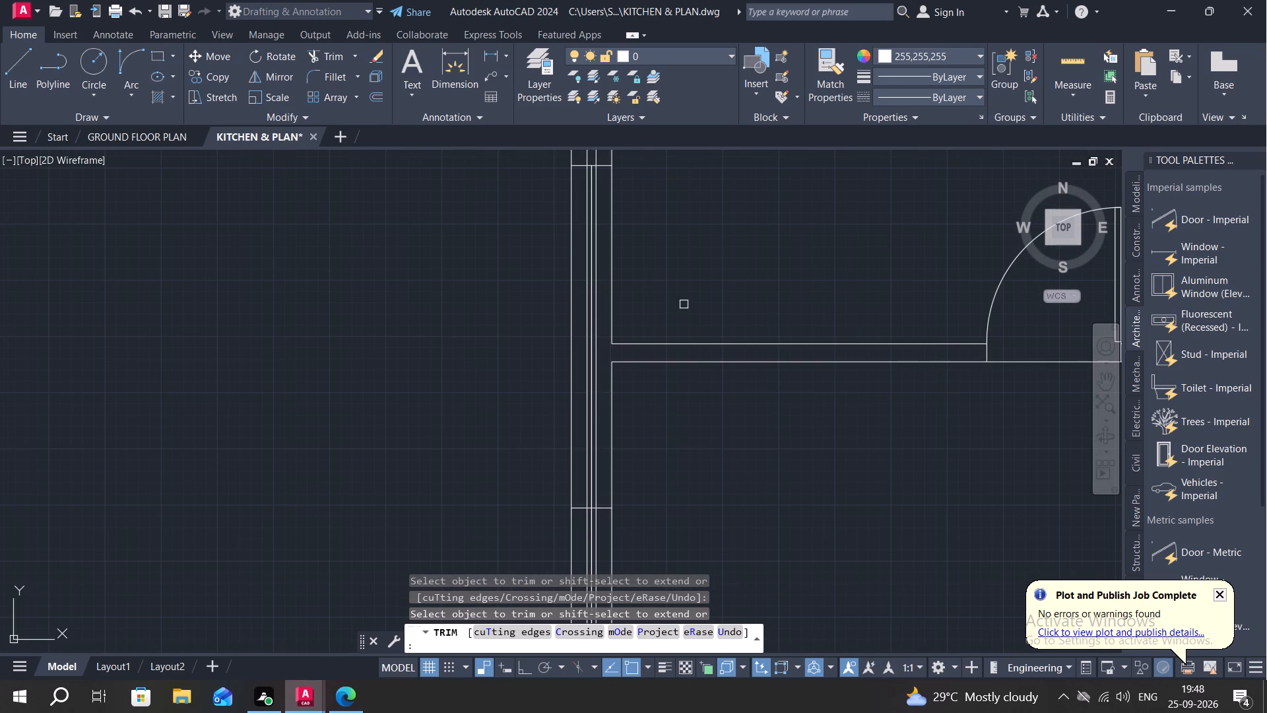
left_click(590, 282)
left_click(587, 283)
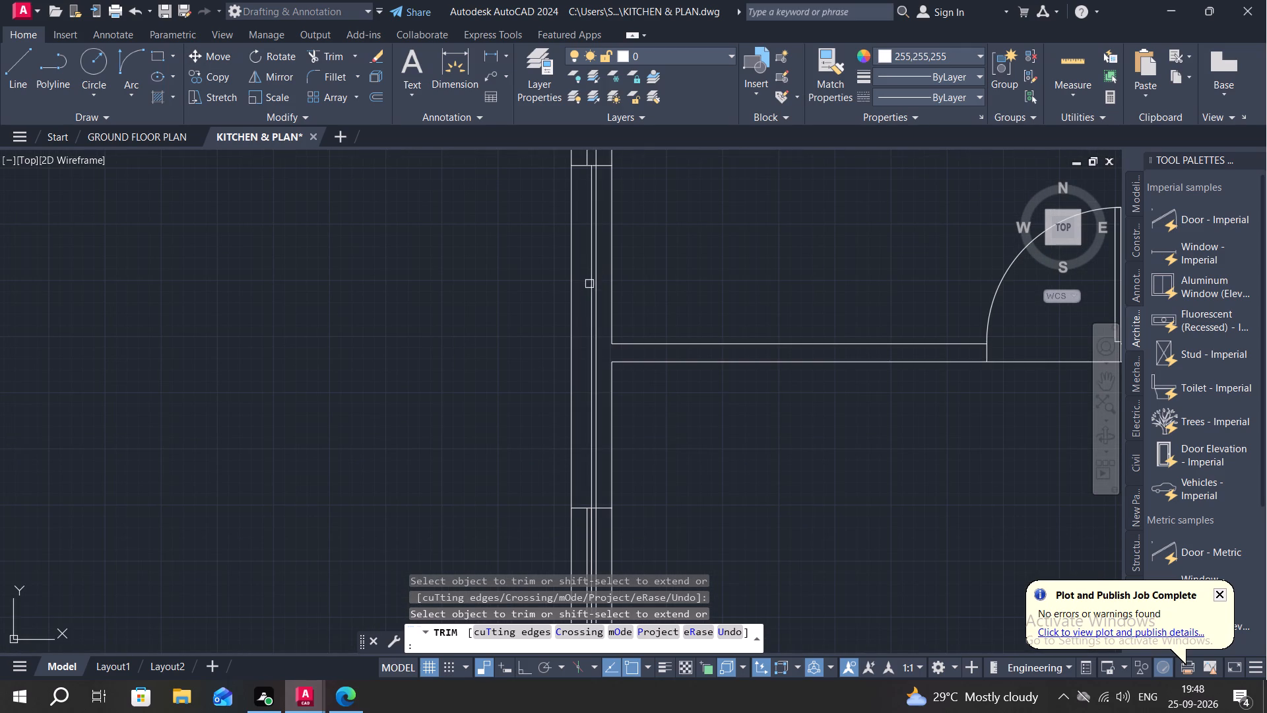
left_click(594, 287)
left_click(591, 287)
Trim the middle line from the bottom-left room's window in the left outer wall, keeping its two offset lines.
scroll(356, 319, "down", 2)
middle_click_drag(368, 331, 377, 248)
scroll(464, 385, "up", 3)
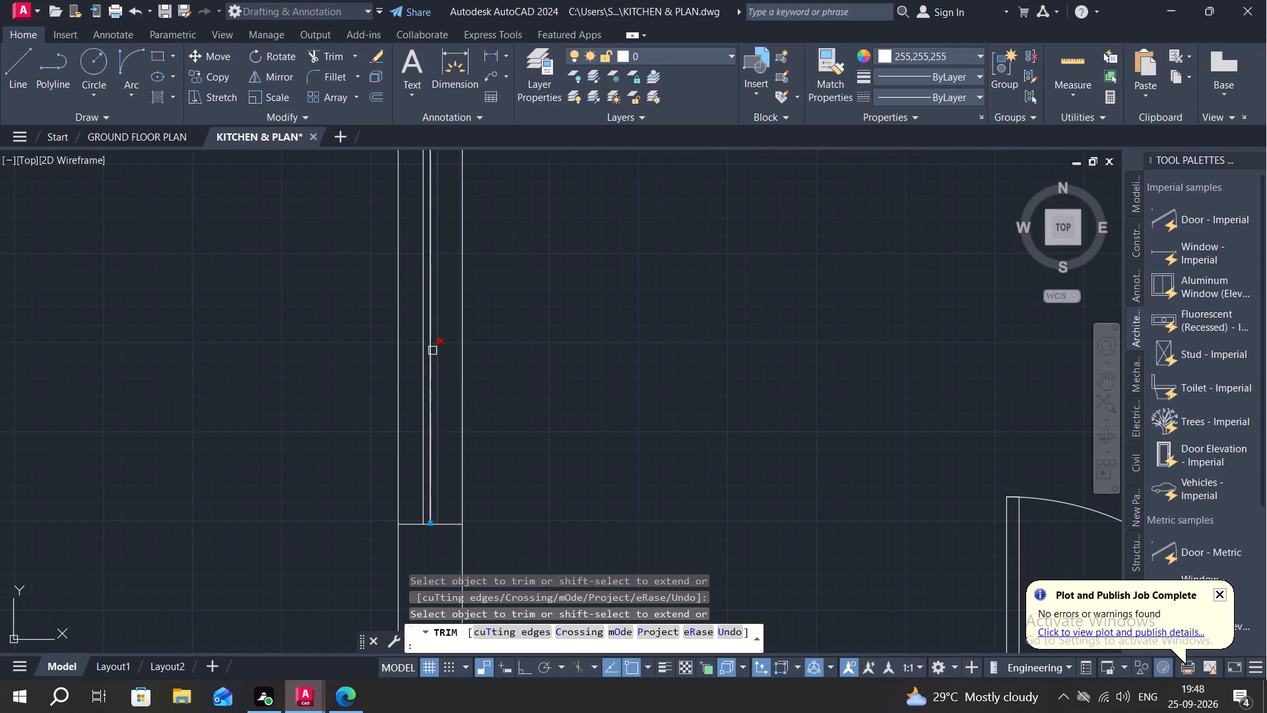
left_click(432, 351)
left_click(429, 349)
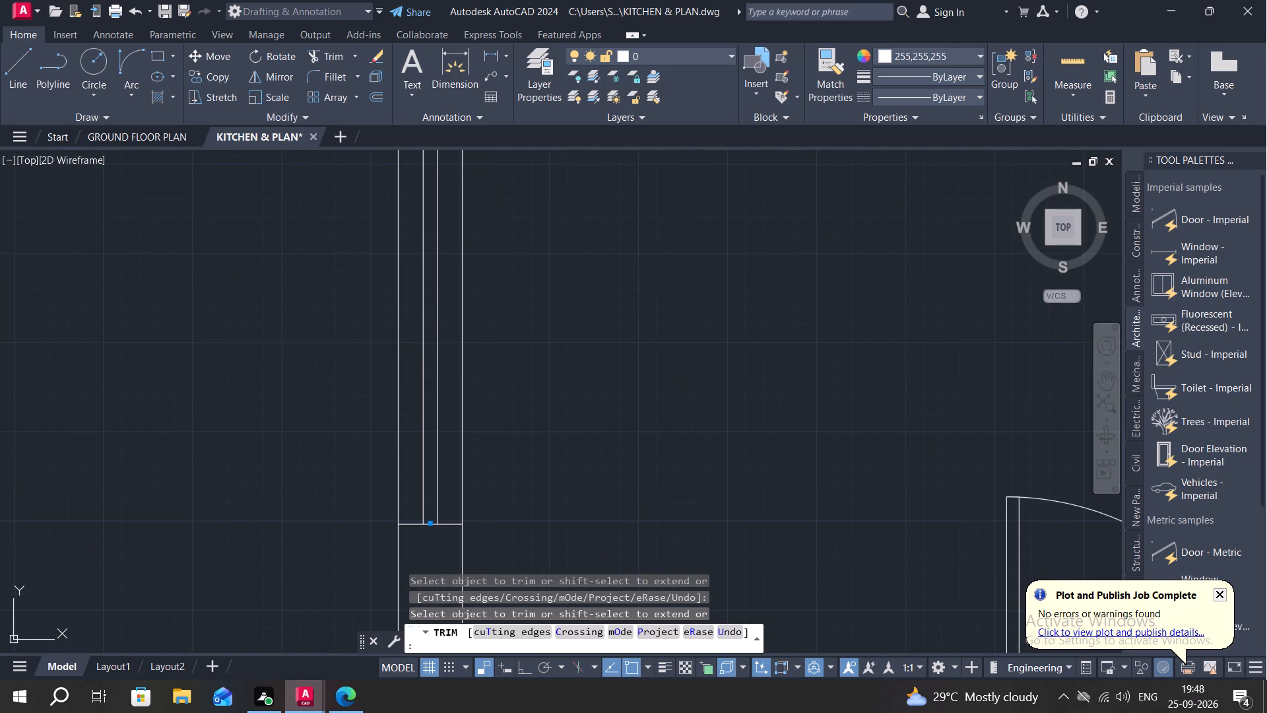
key("Escape")
Erase the spare bed lying outside the floor plan, below the kitchen drawing.
scroll(598, 392, "down", 3)
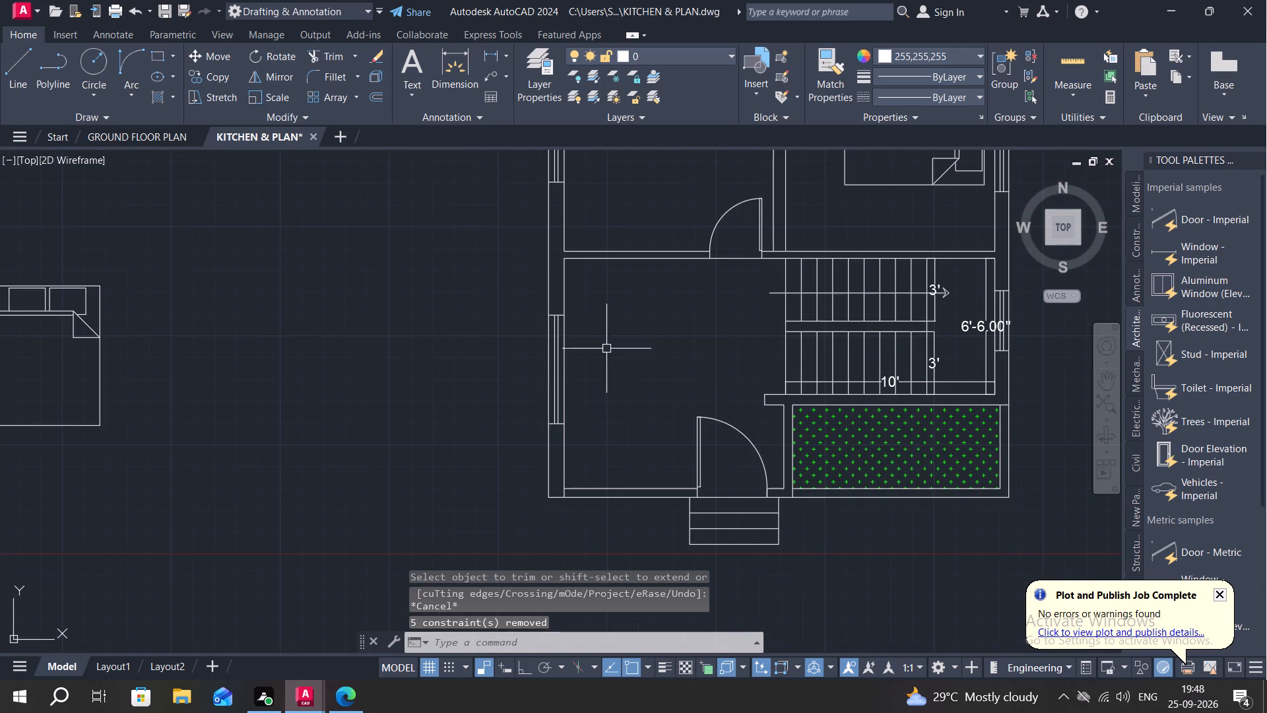
scroll(608, 347, "down", 1)
middle_click_drag(595, 318, 492, 466)
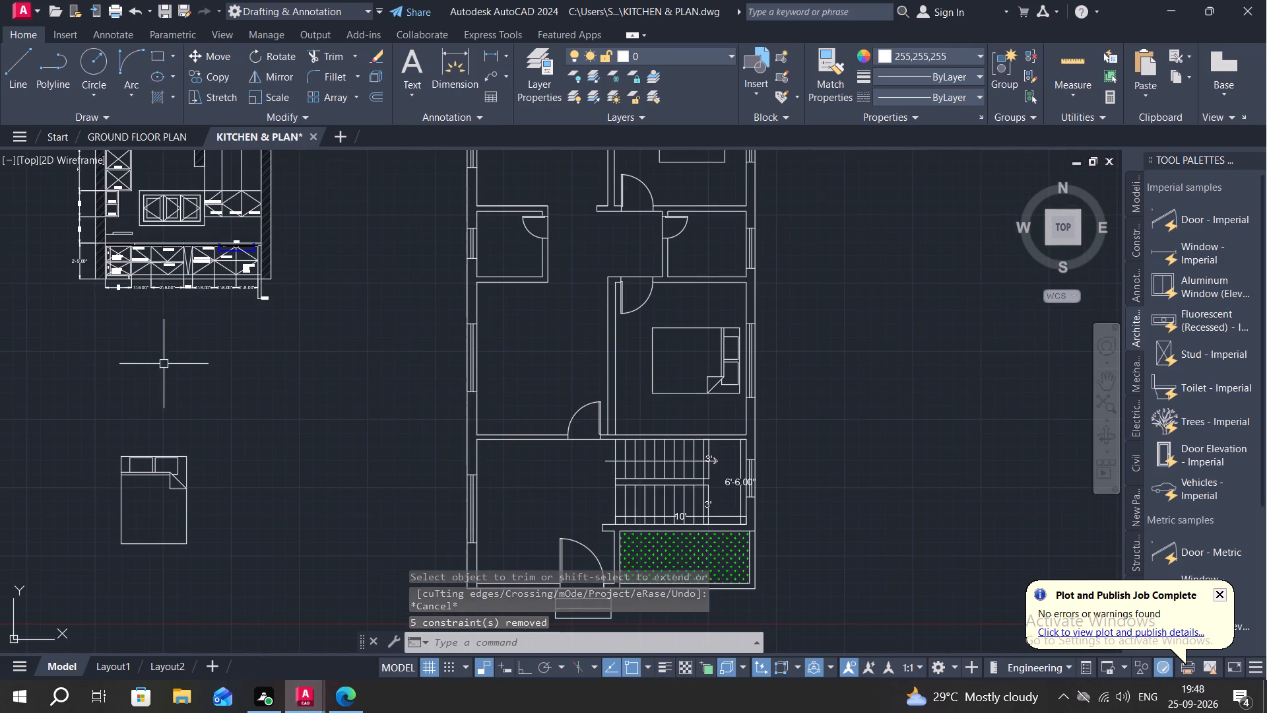
left_click(96, 425)
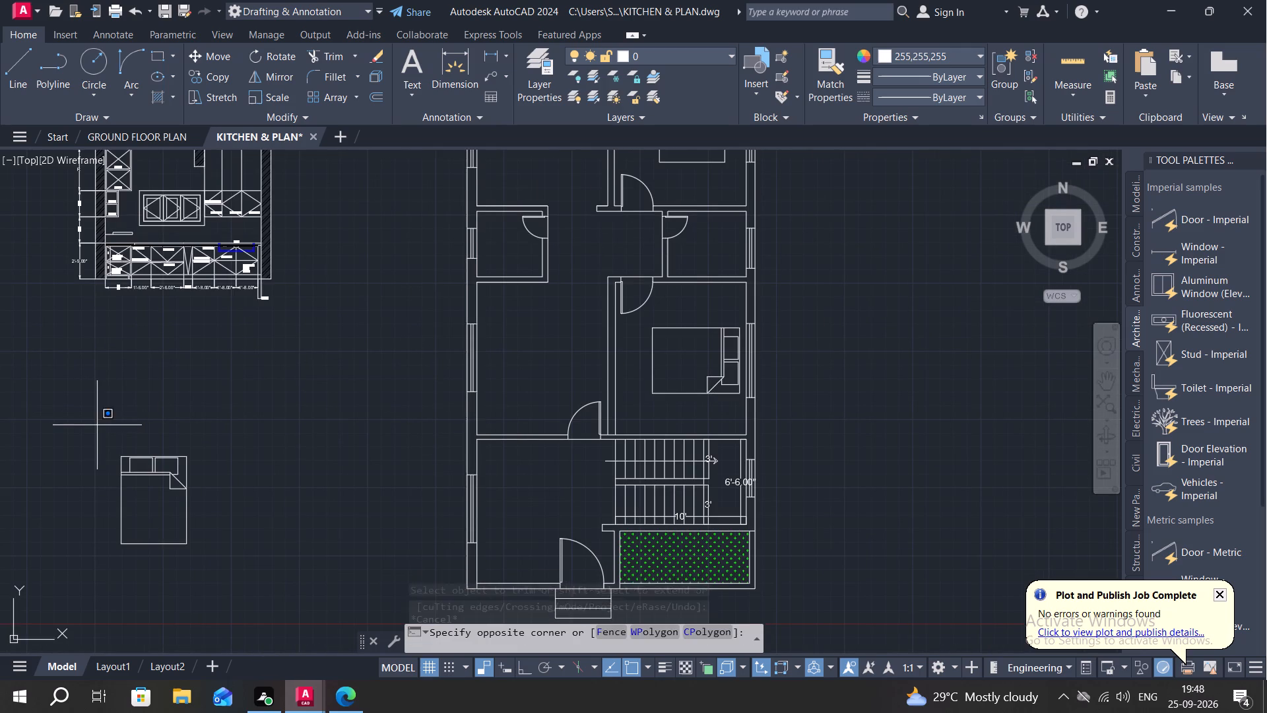
left_click(265, 557)
key("Delete")
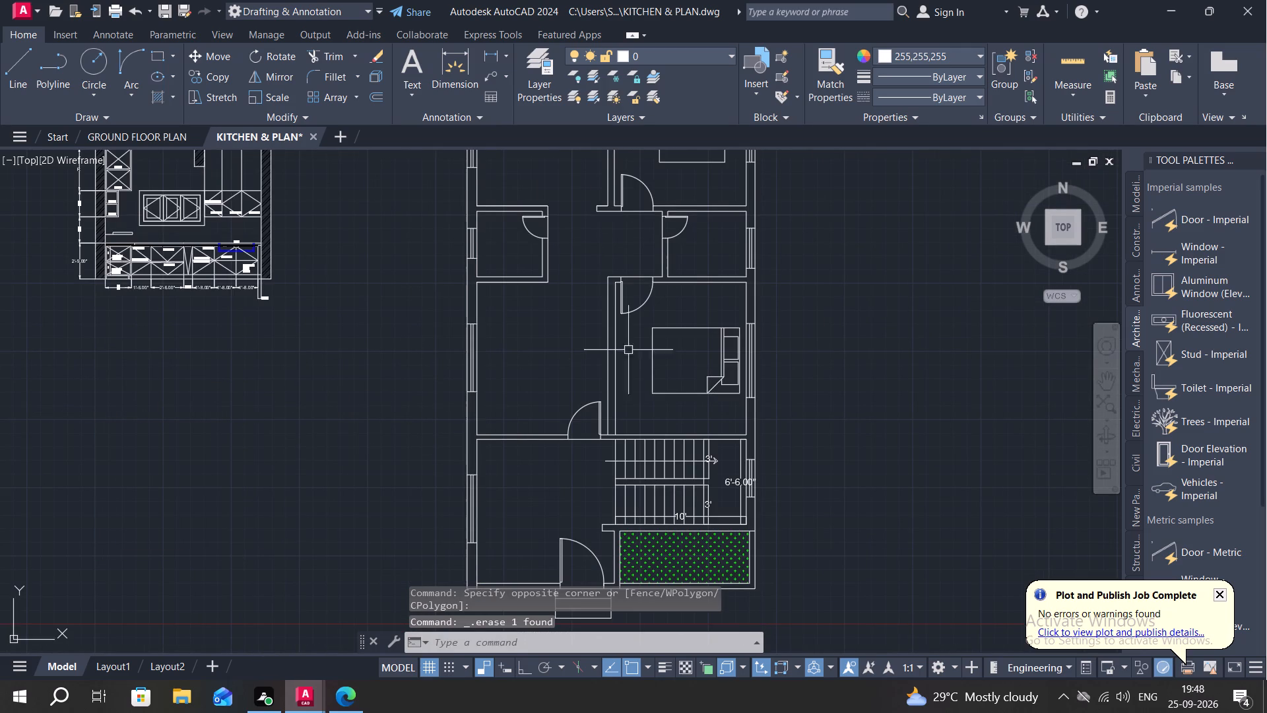
Insert a Toilet - Imperial block in the empty space beside the plan and set its view to Elongated (Plan).
left_click(1163, 390)
left_click(906, 329)
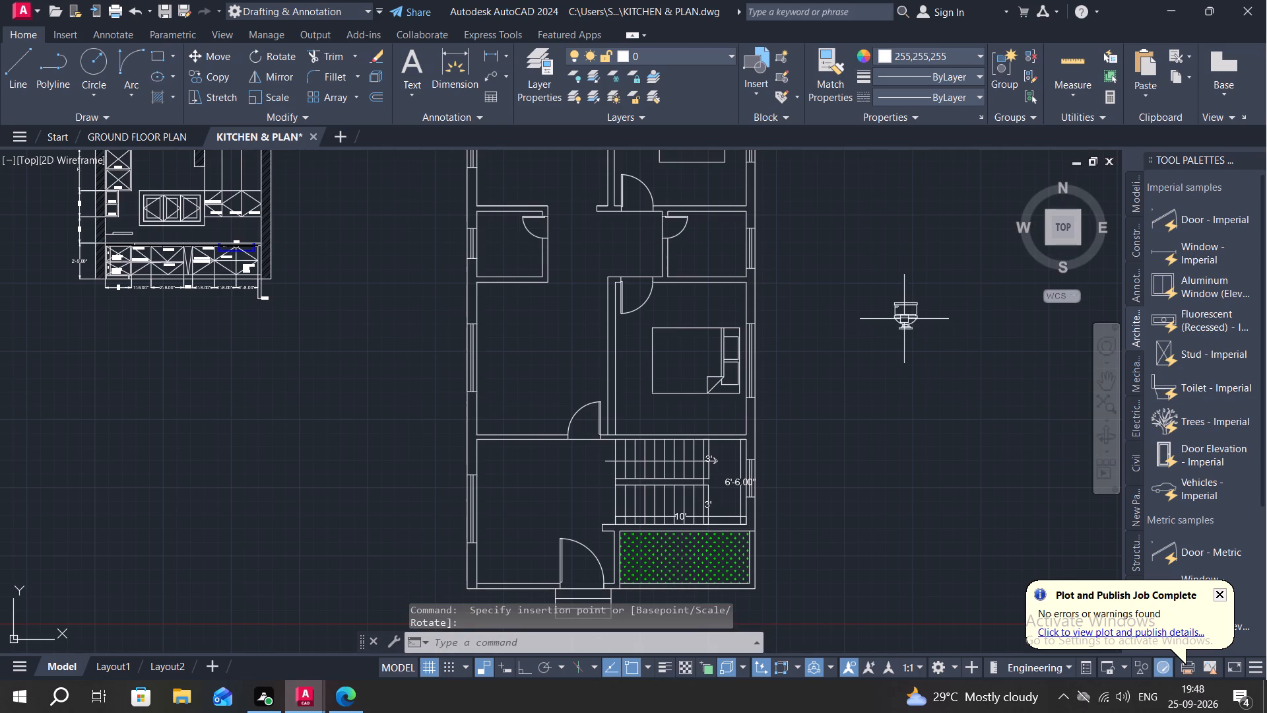
left_click(896, 316)
left_click(890, 335)
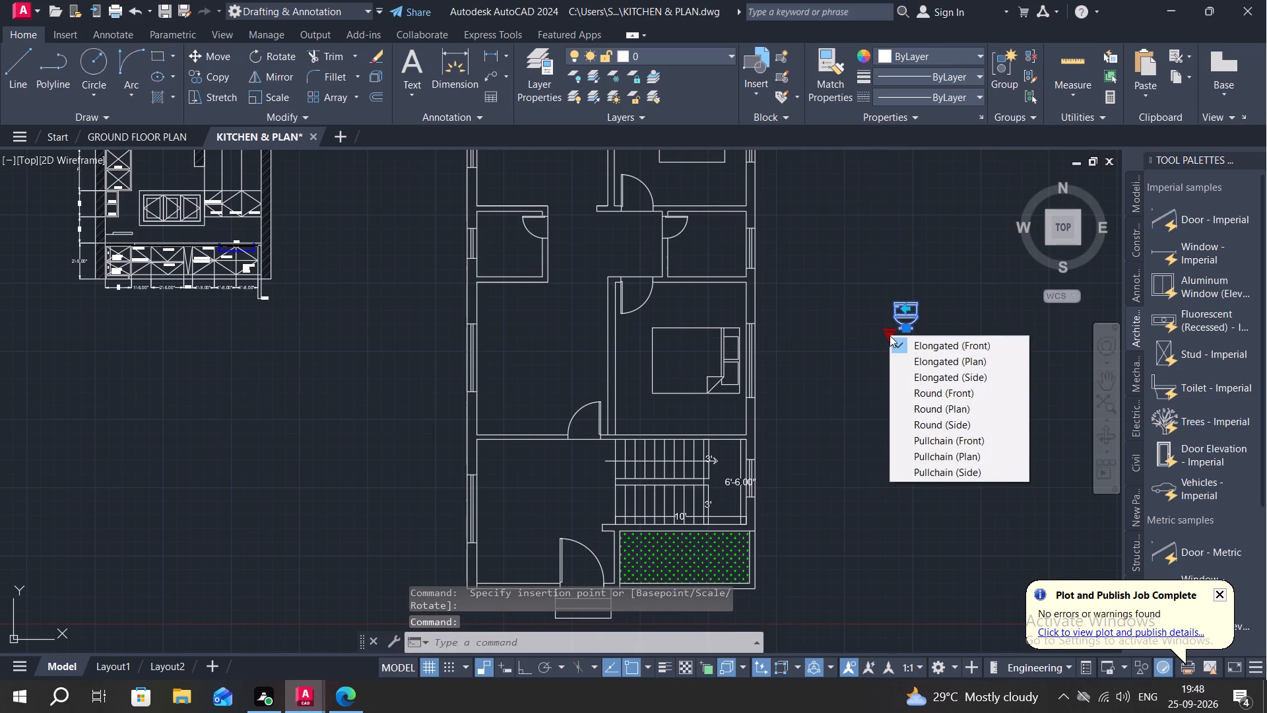
left_click(895, 356)
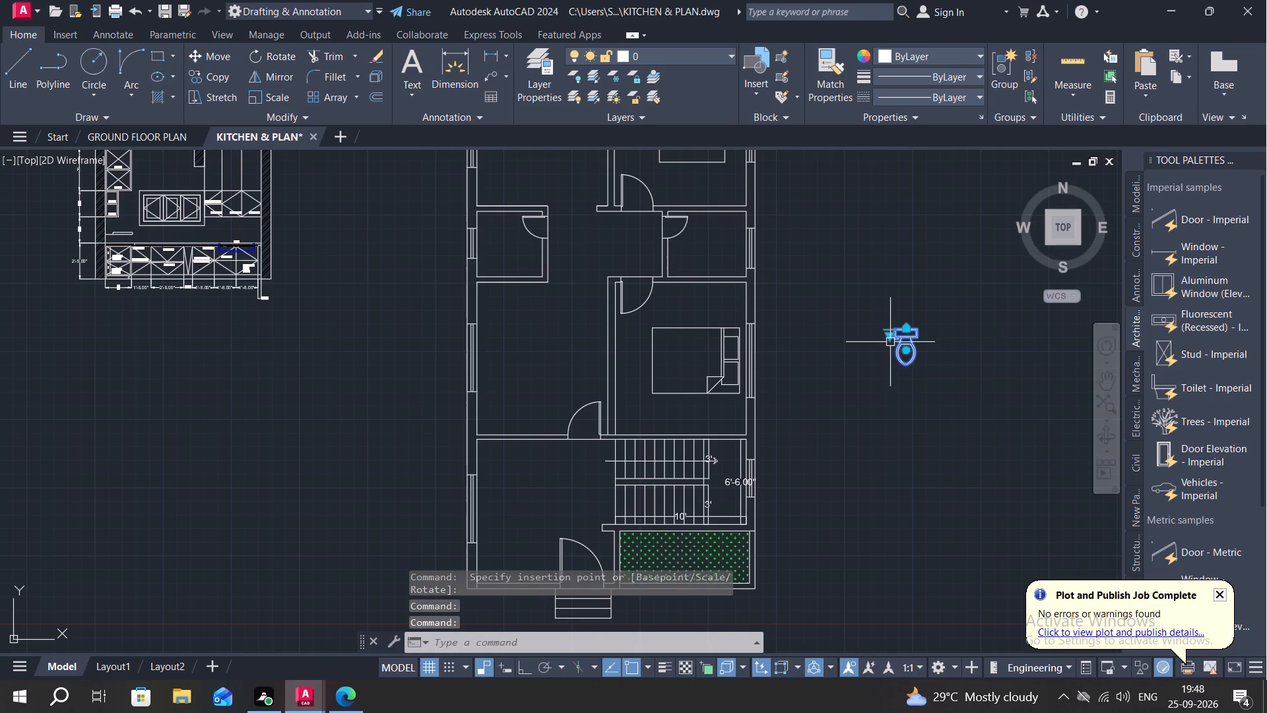
key("Escape")
Rotate the toilet 270 degrees about its tank's top-right corner with Ortho on, so the bowl points left.
key("r")
key("o")
key("space")
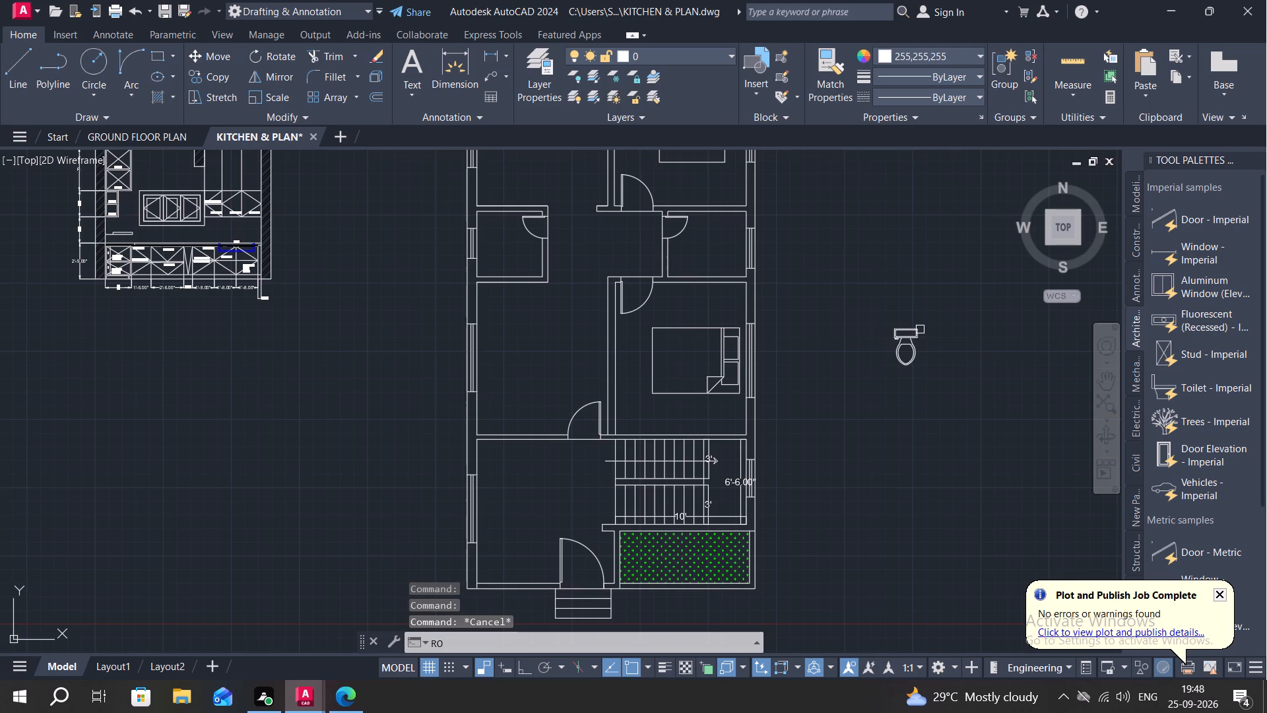
left_click(916, 323)
right_click(916, 323)
key("Escape")
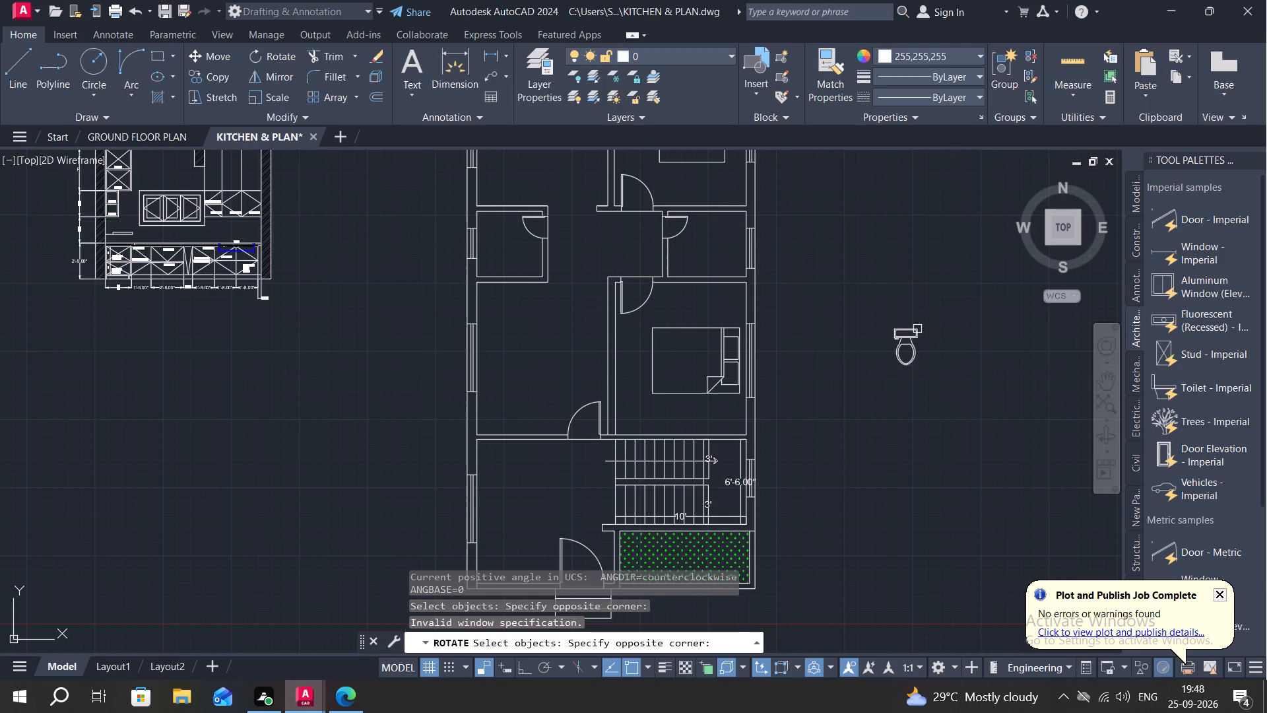
left_click(917, 329)
scroll(915, 327, "up", 2)
right_click(915, 327)
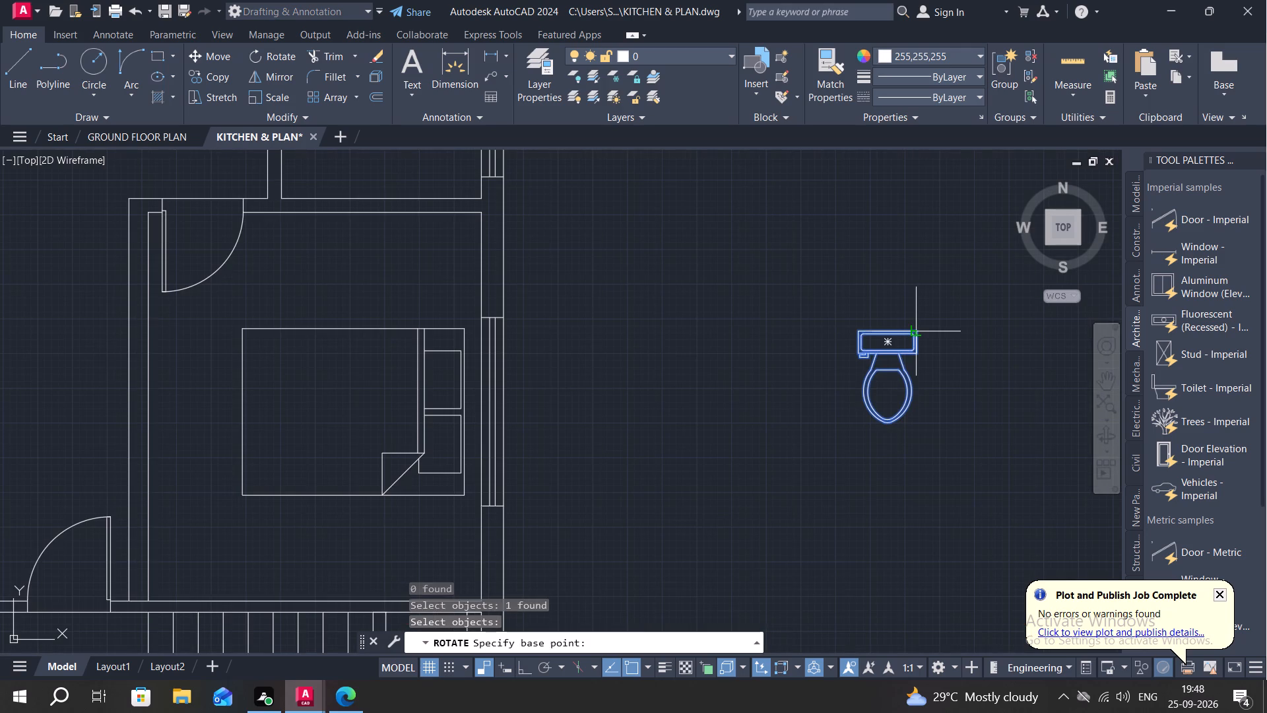
left_click(915, 327)
key("F8")
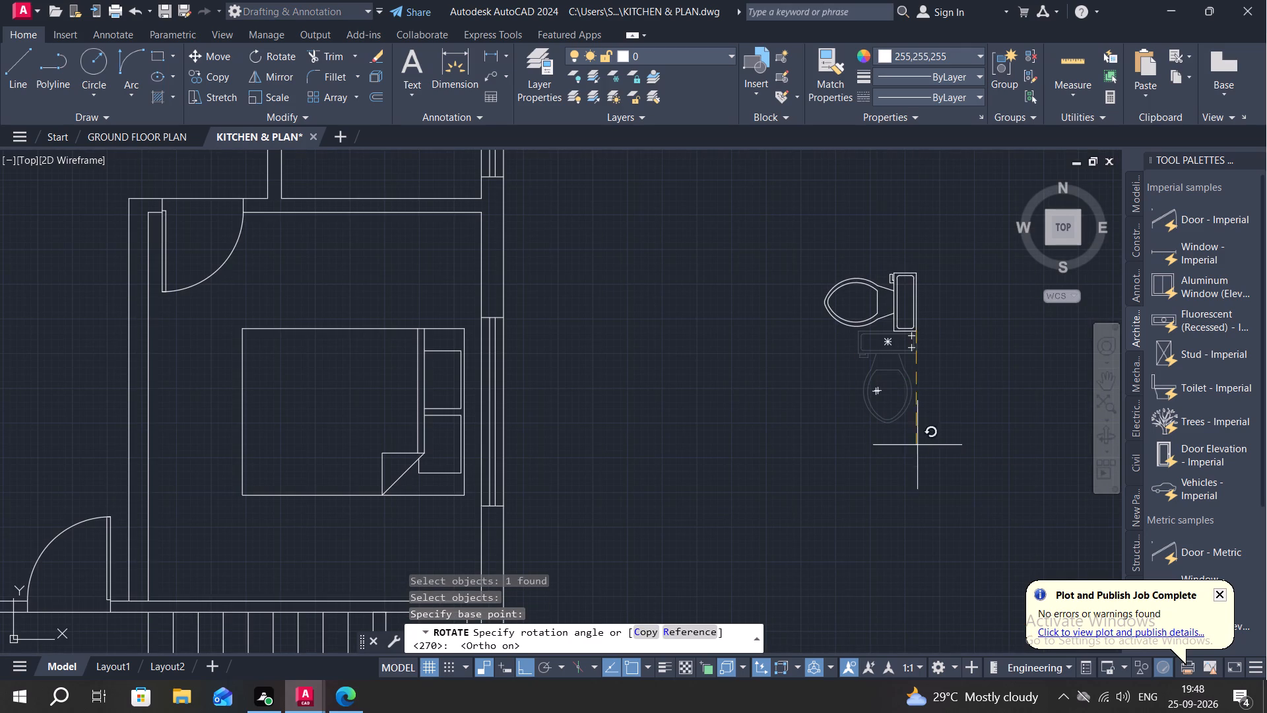
left_click(915, 430)
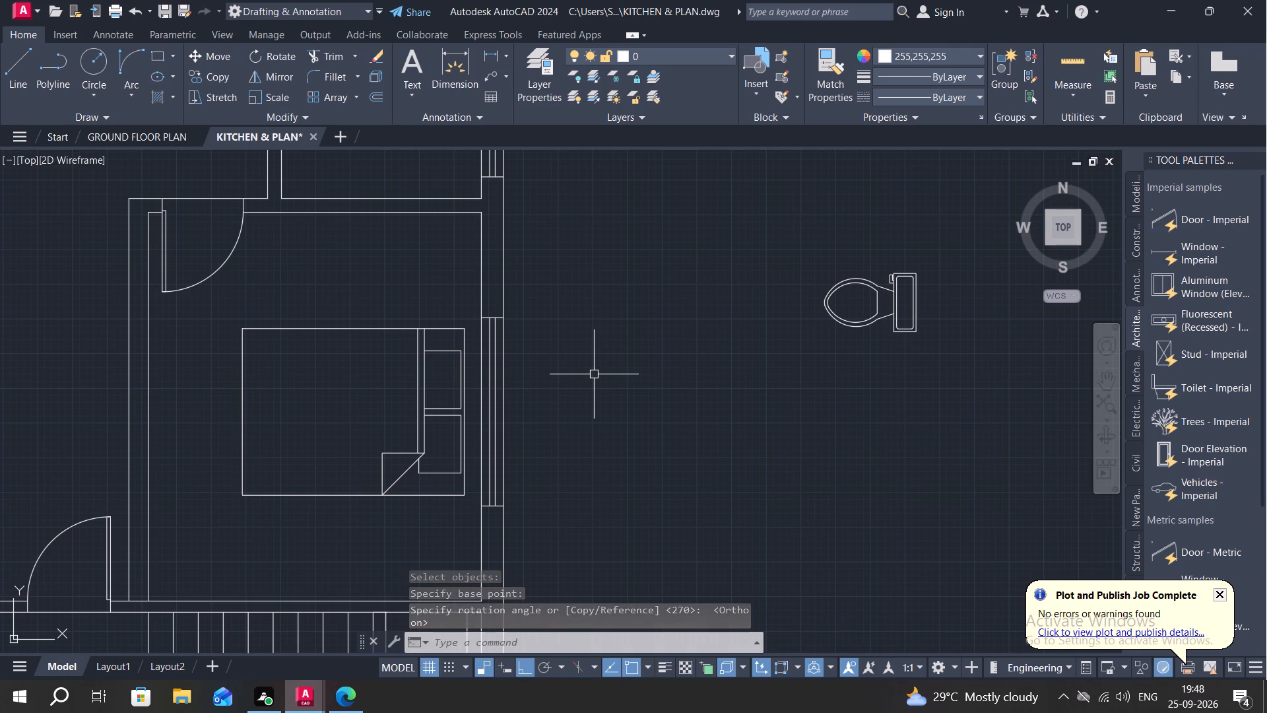
Copy the toilet into the right-hand bathroom, with its tank against the outer wall's inner face at the window.
type("CO")
key("space")
left_click(878, 303)
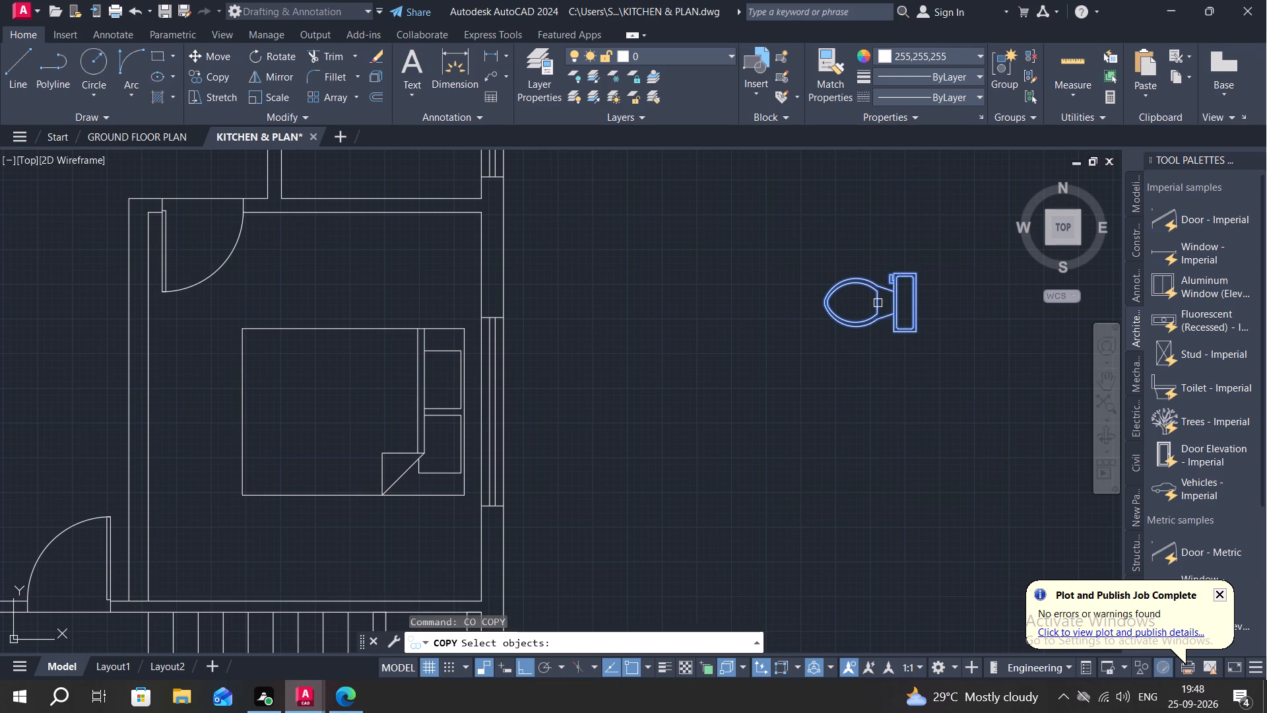
right_click(878, 302)
left_click(913, 273)
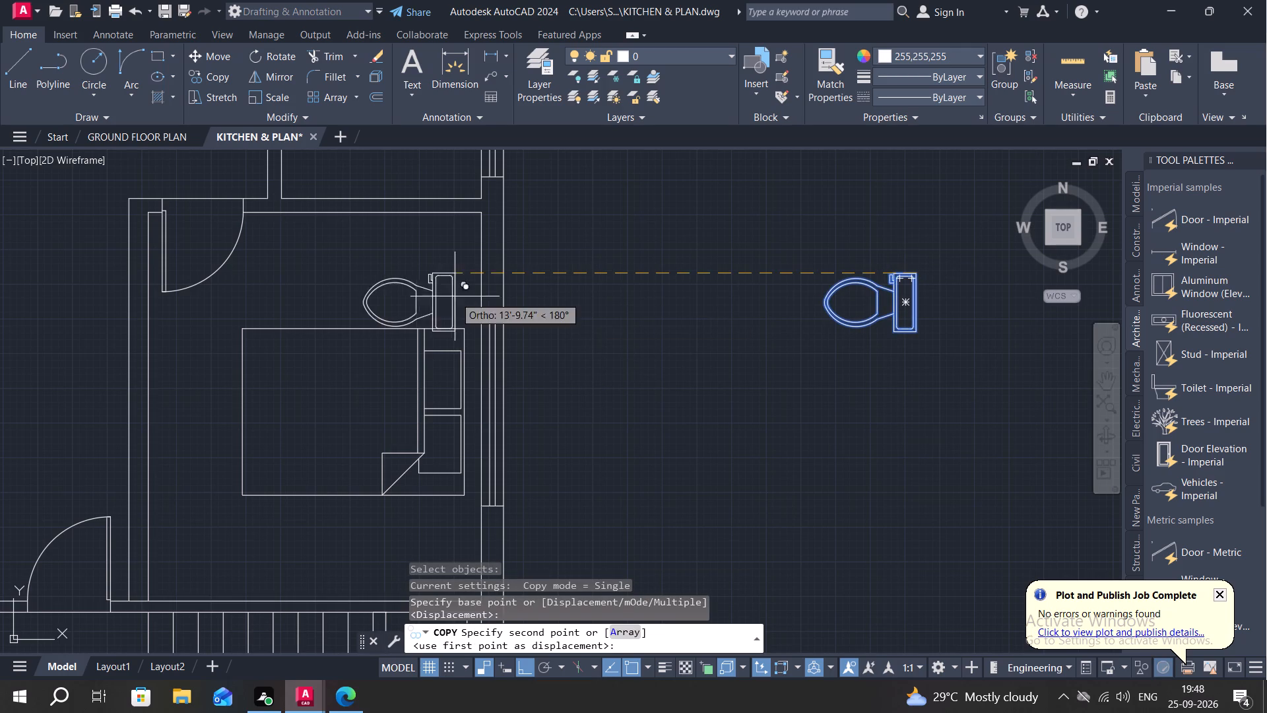
key("F8")
middle_click_drag(569, 257, 606, 412)
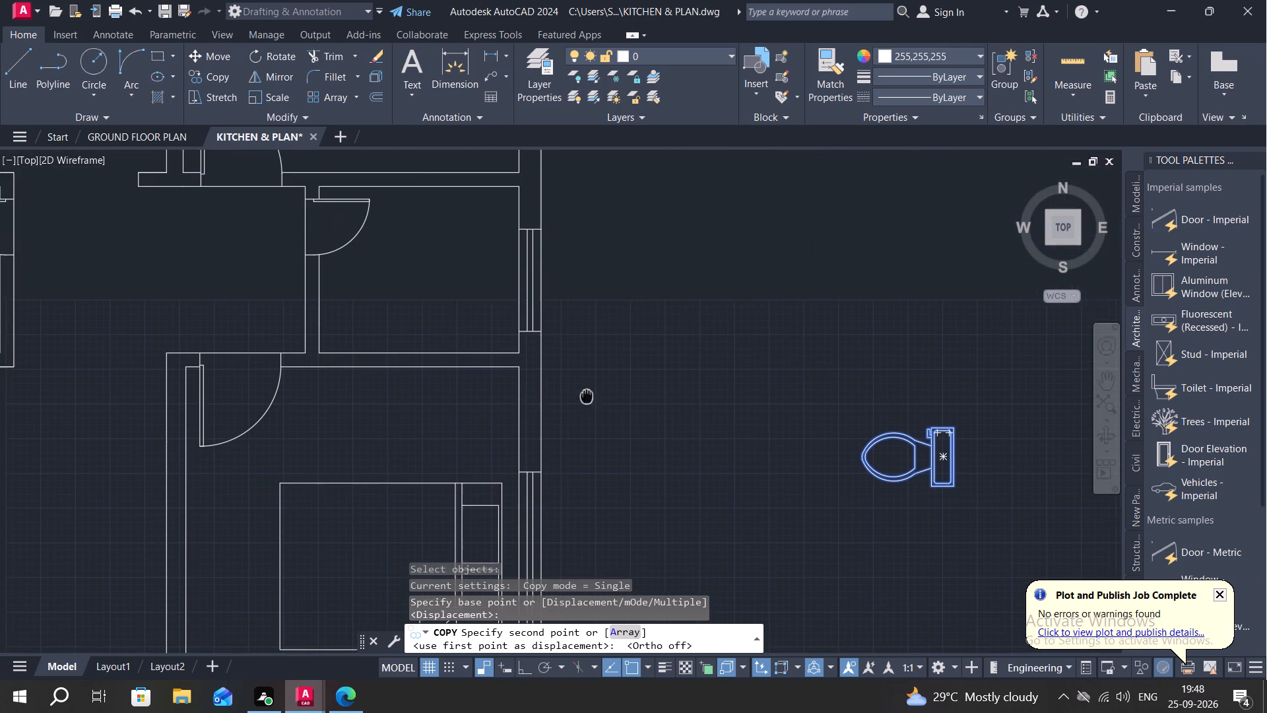
scroll(514, 256, "up", 2)
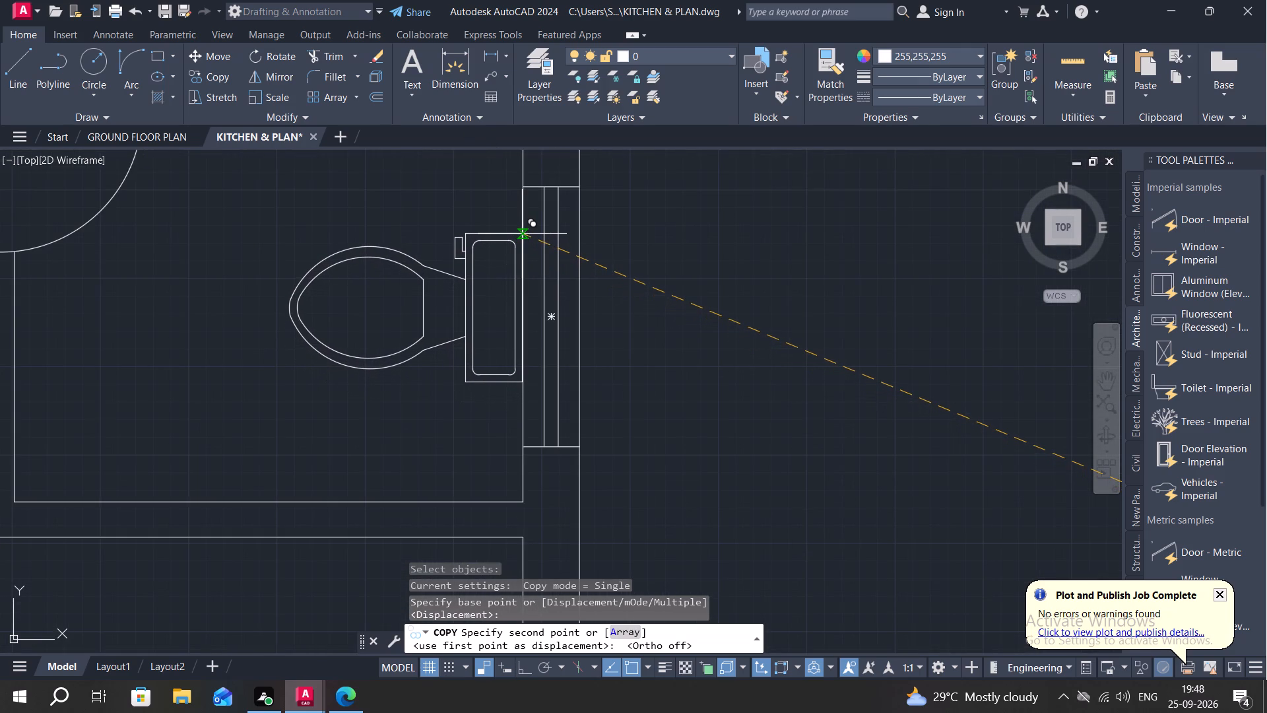
left_click(522, 234)
Erase the original toilet block outside the plan.
scroll(446, 259, "down", 5)
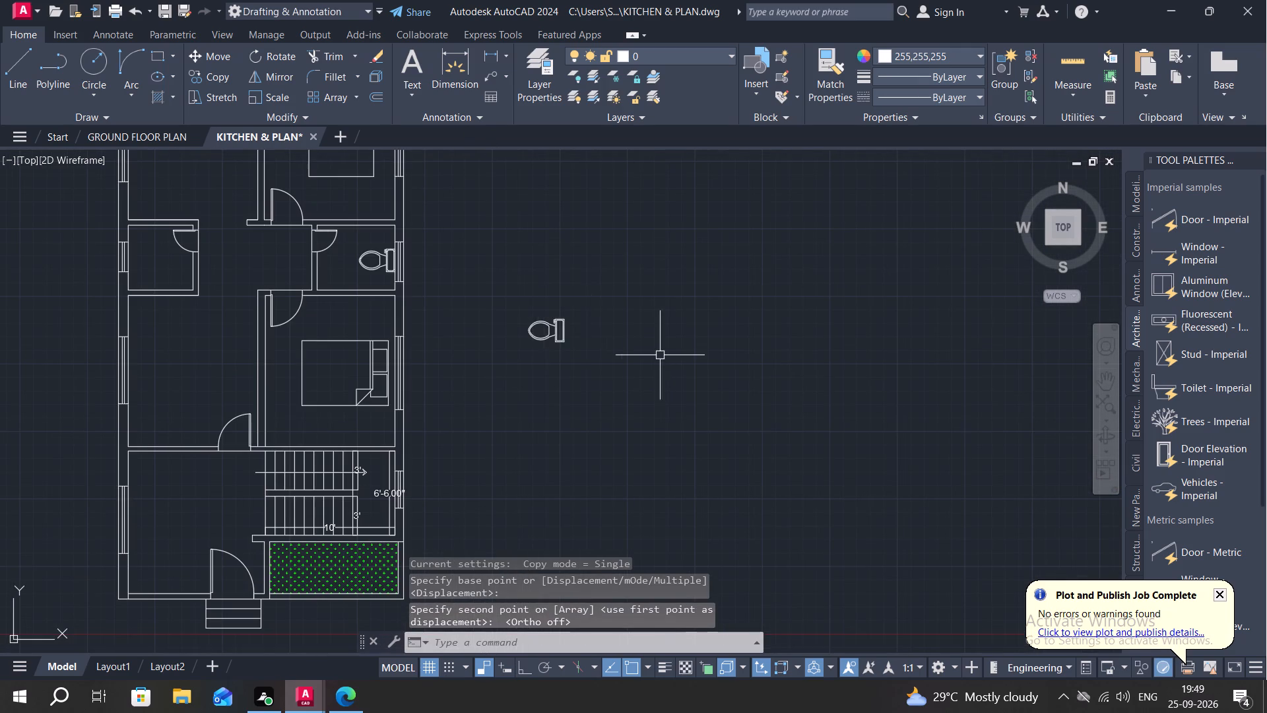
left_click(548, 324)
key("Delete")
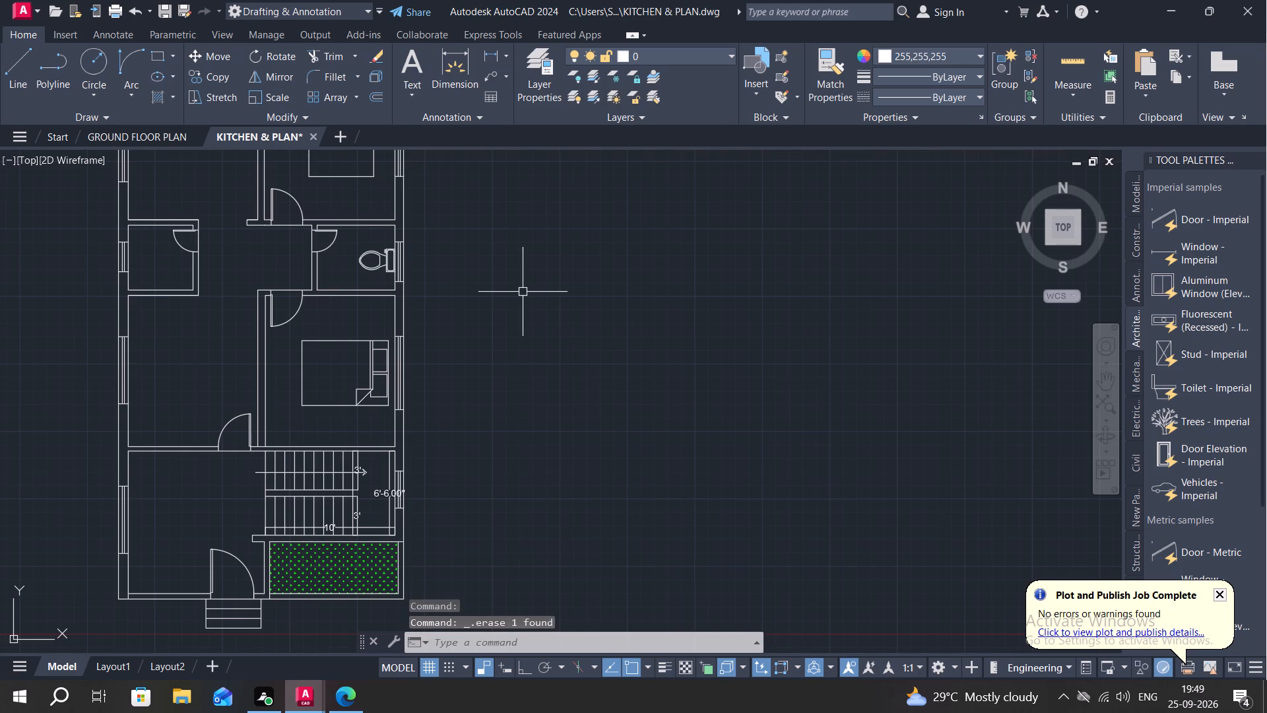
Offset the top-left room's upper wall line and both left inner wall segments 2' into the room.
scroll(529, 294, "down", 1)
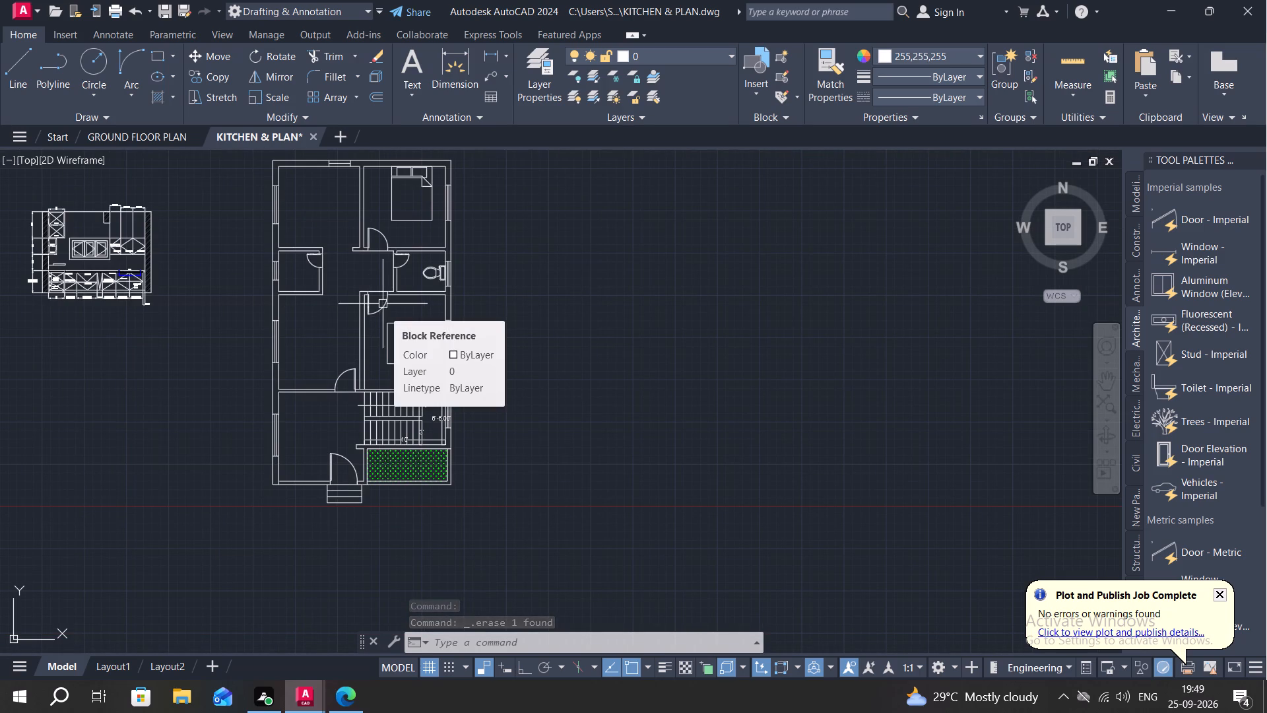
middle_click_drag(313, 226, 337, 241)
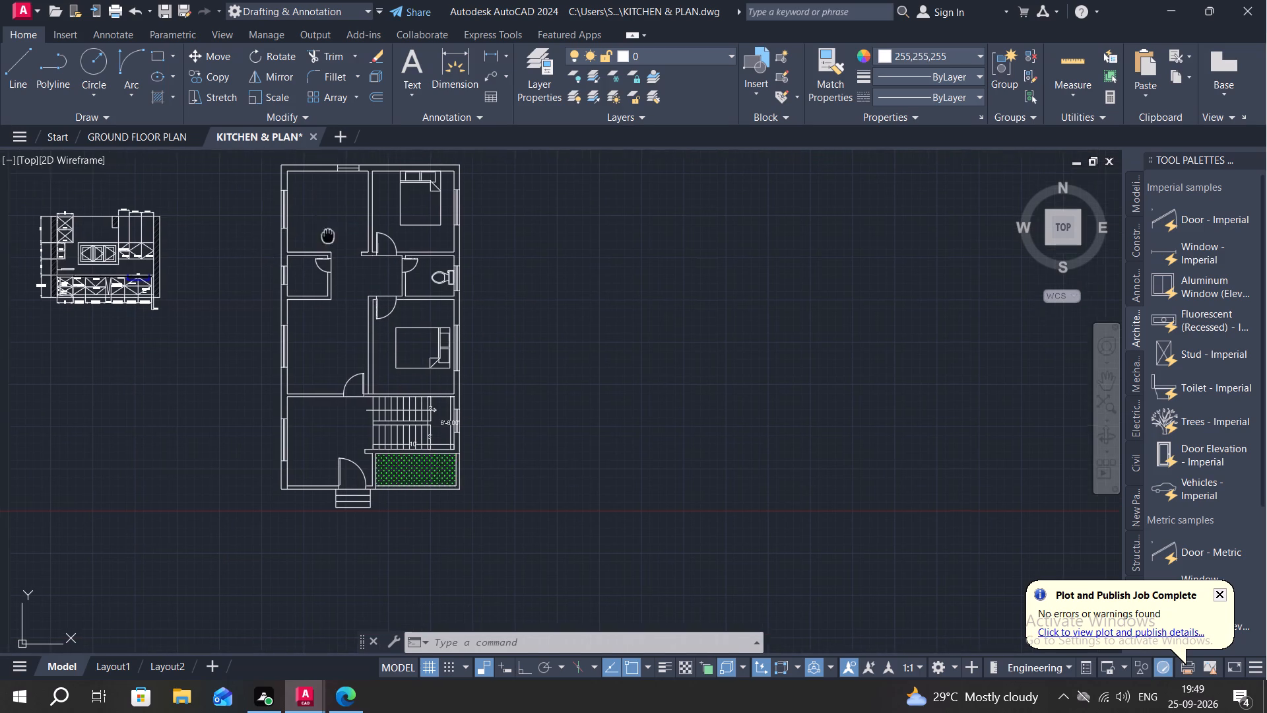
middle_click_drag(337, 241, 410, 283)
scroll(410, 283, "up", 1)
type("O")
key("space")
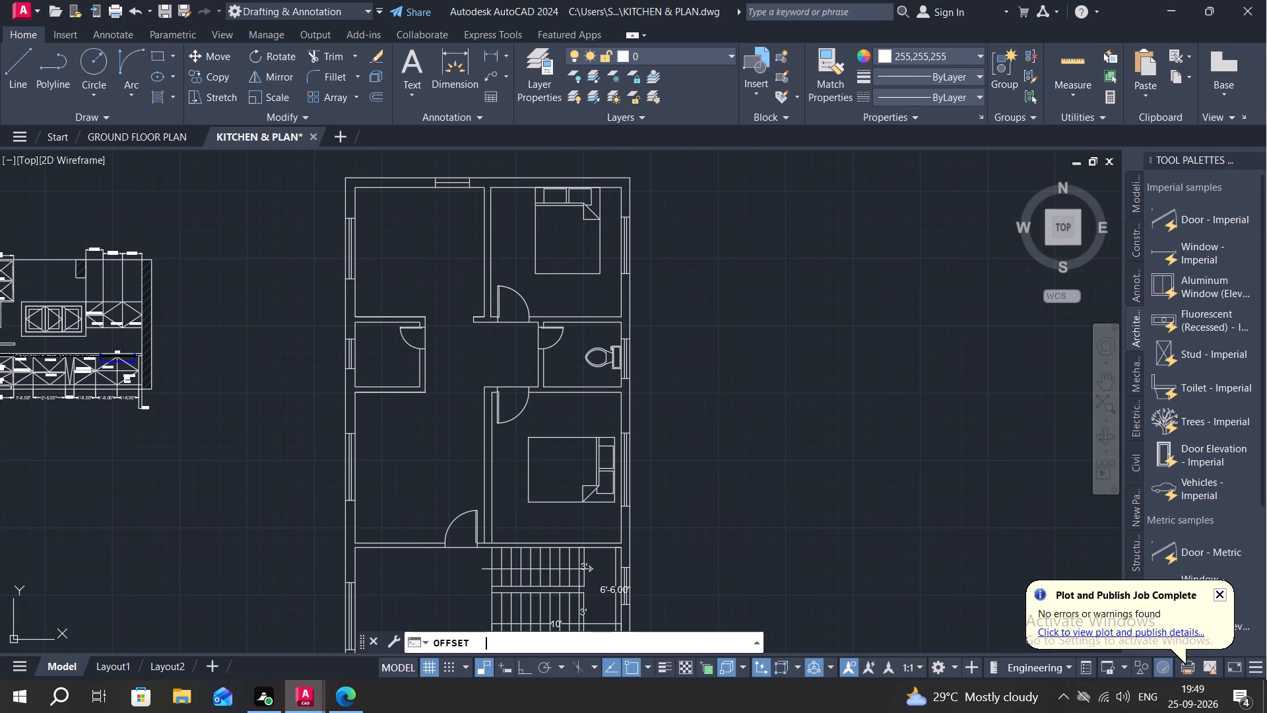
key("2")
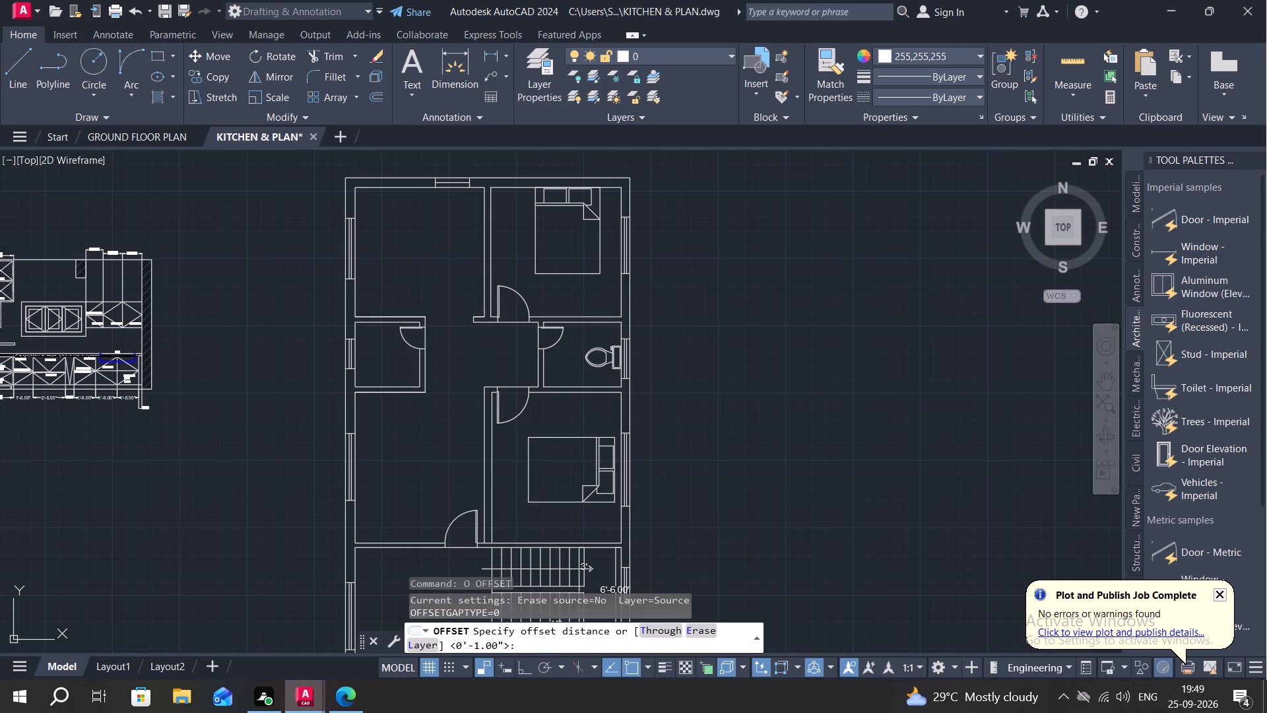
key("apostrophe")
key("space")
left_click(358, 201)
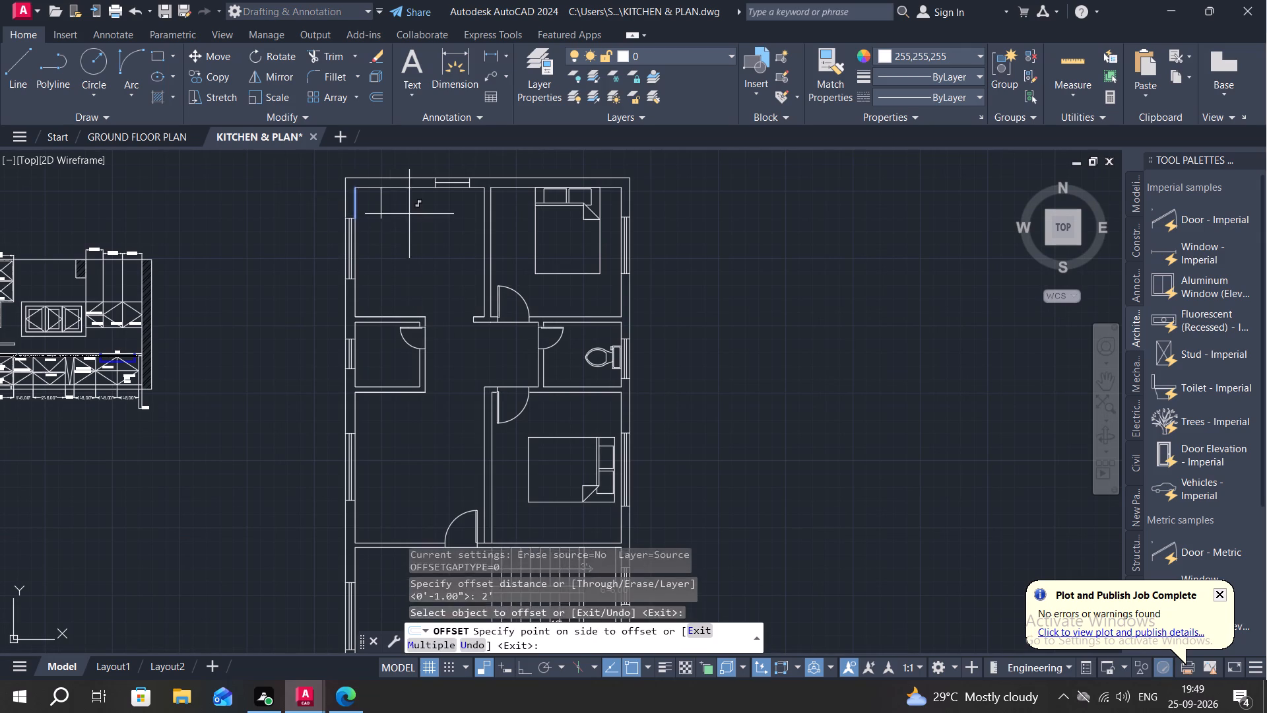
left_click(414, 216)
left_click(406, 187)
left_click(420, 256)
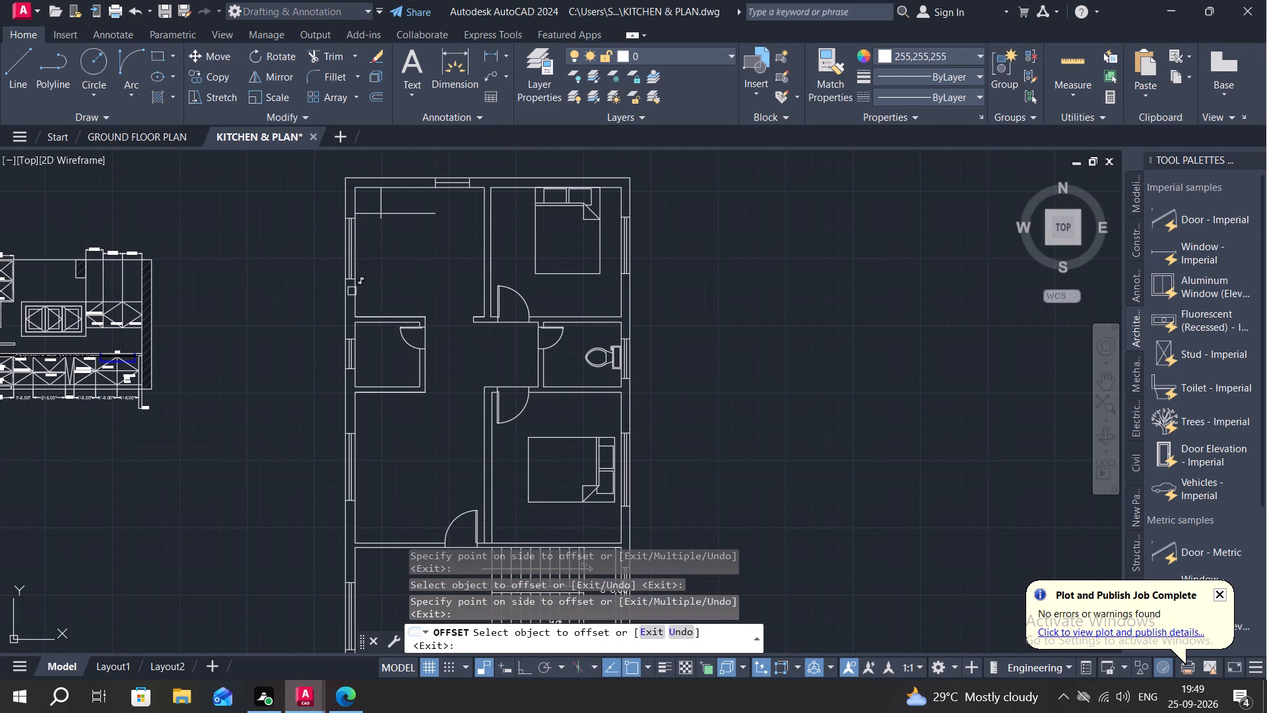
left_click(354, 298)
left_click(396, 285)
key("Escape")
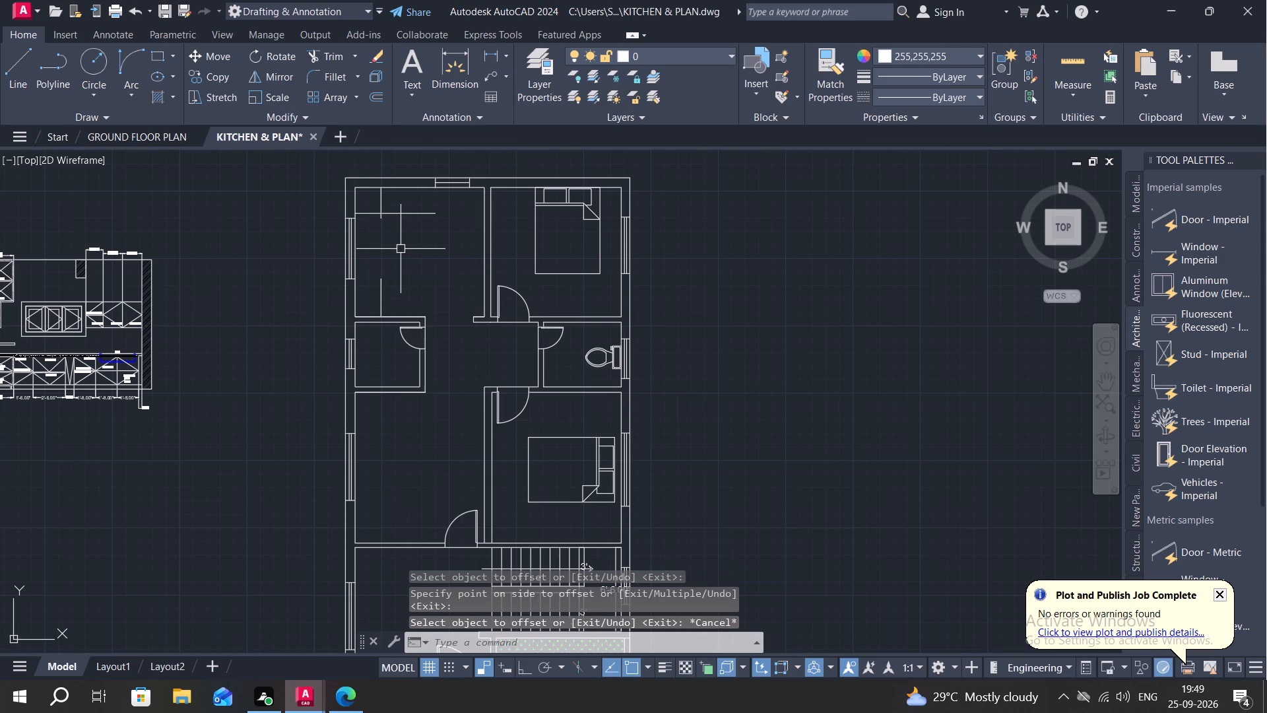
Extend the 2' offset lines in the top-left room to full length and trim their overlapping ends into an L-shaped counter edge.
type("EX")
key("space")
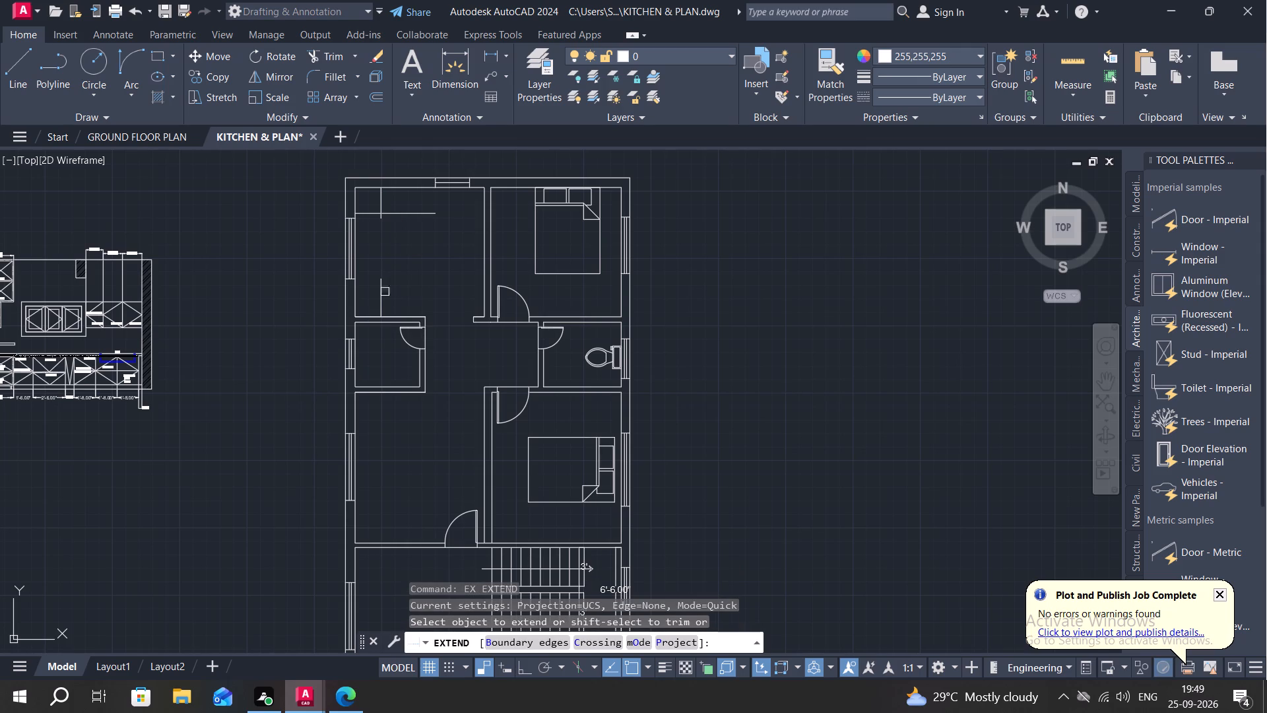
left_click(380, 289)
left_click(418, 215)
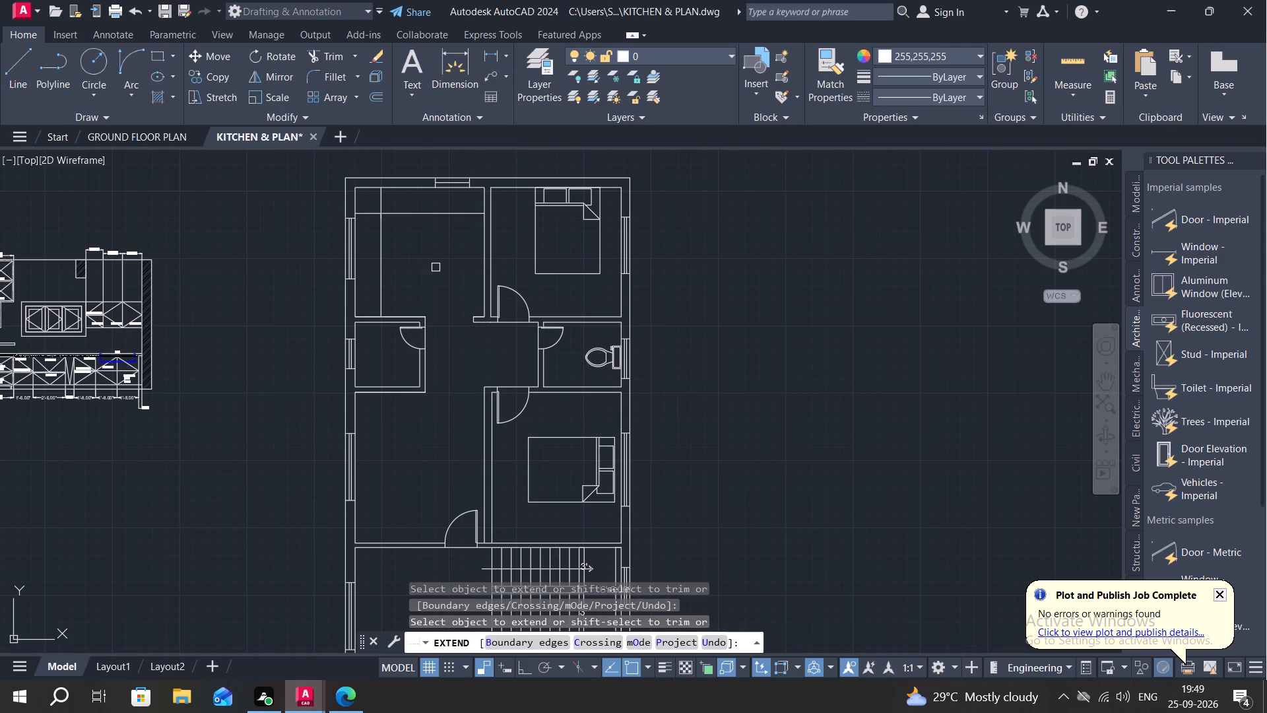
key("Escape")
type("TR")
key("space")
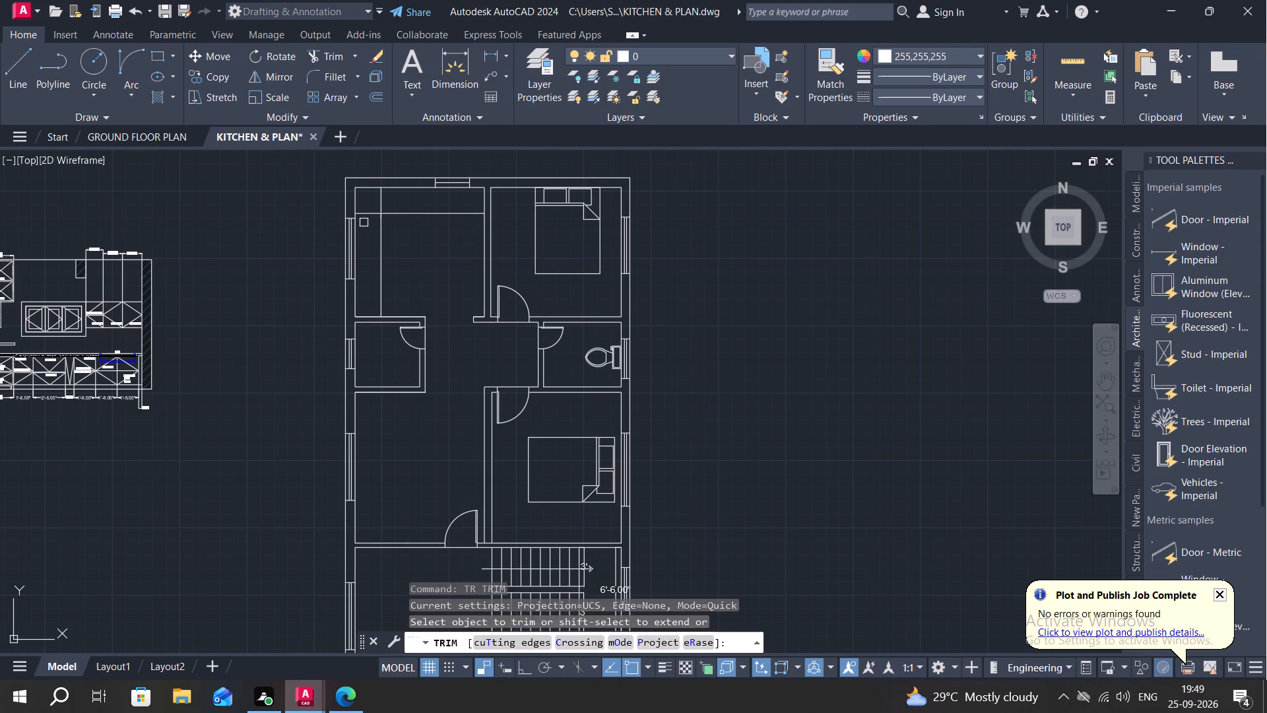
left_click_drag(373, 226, 384, 197)
key("Escape")
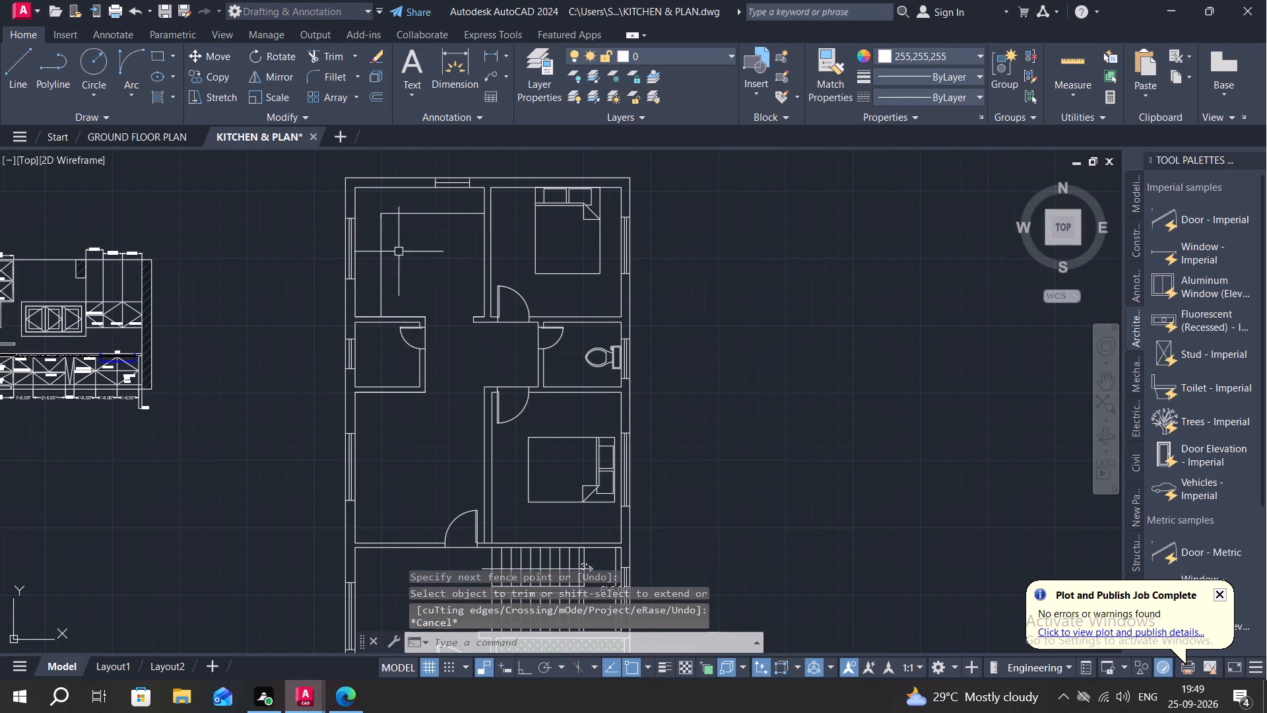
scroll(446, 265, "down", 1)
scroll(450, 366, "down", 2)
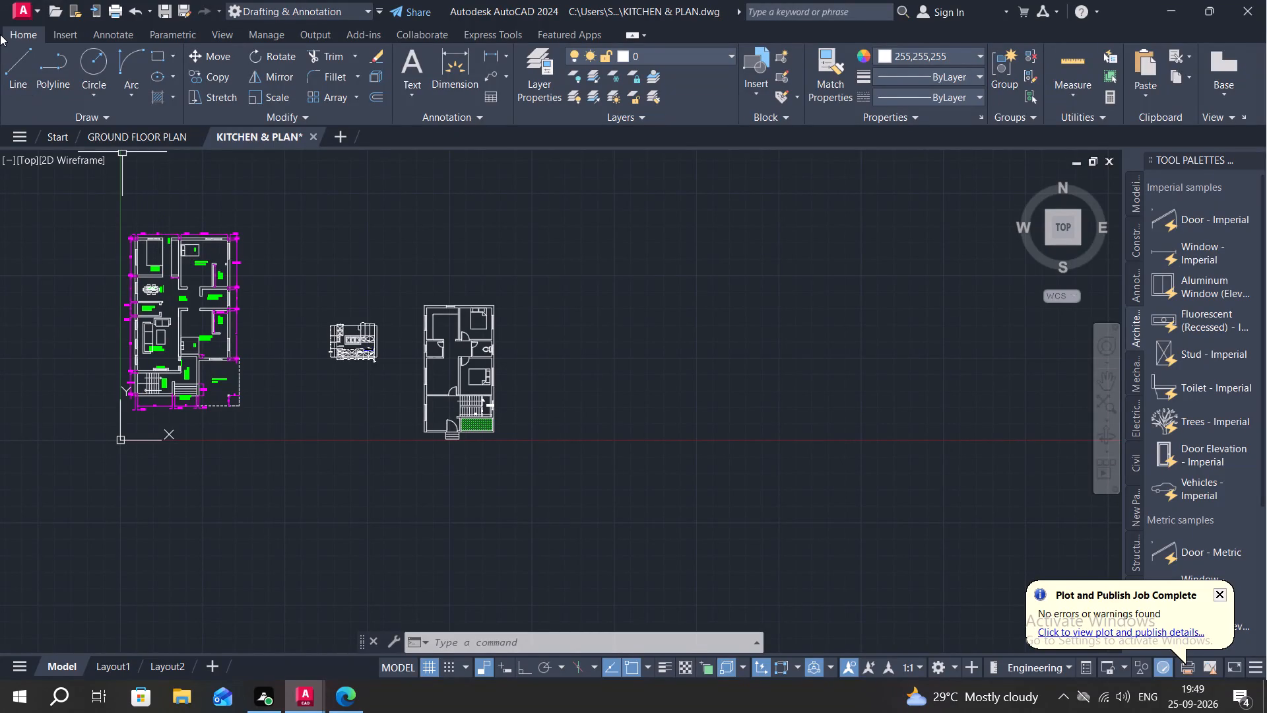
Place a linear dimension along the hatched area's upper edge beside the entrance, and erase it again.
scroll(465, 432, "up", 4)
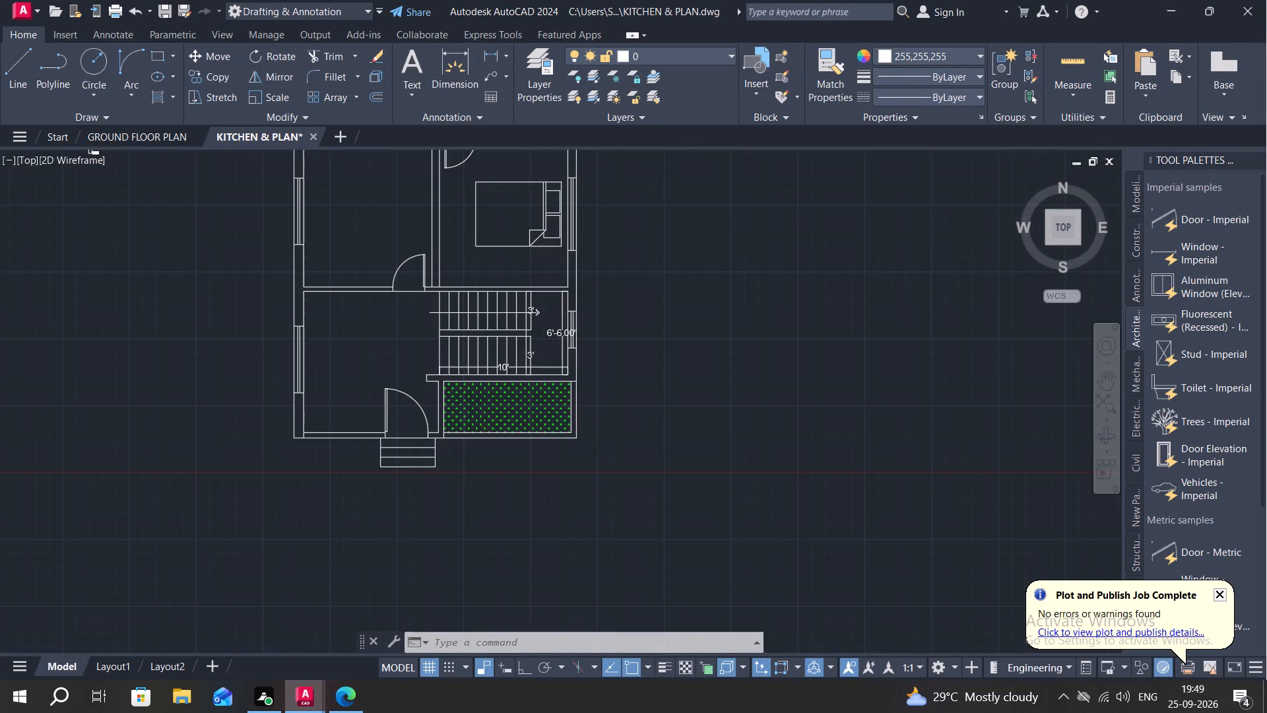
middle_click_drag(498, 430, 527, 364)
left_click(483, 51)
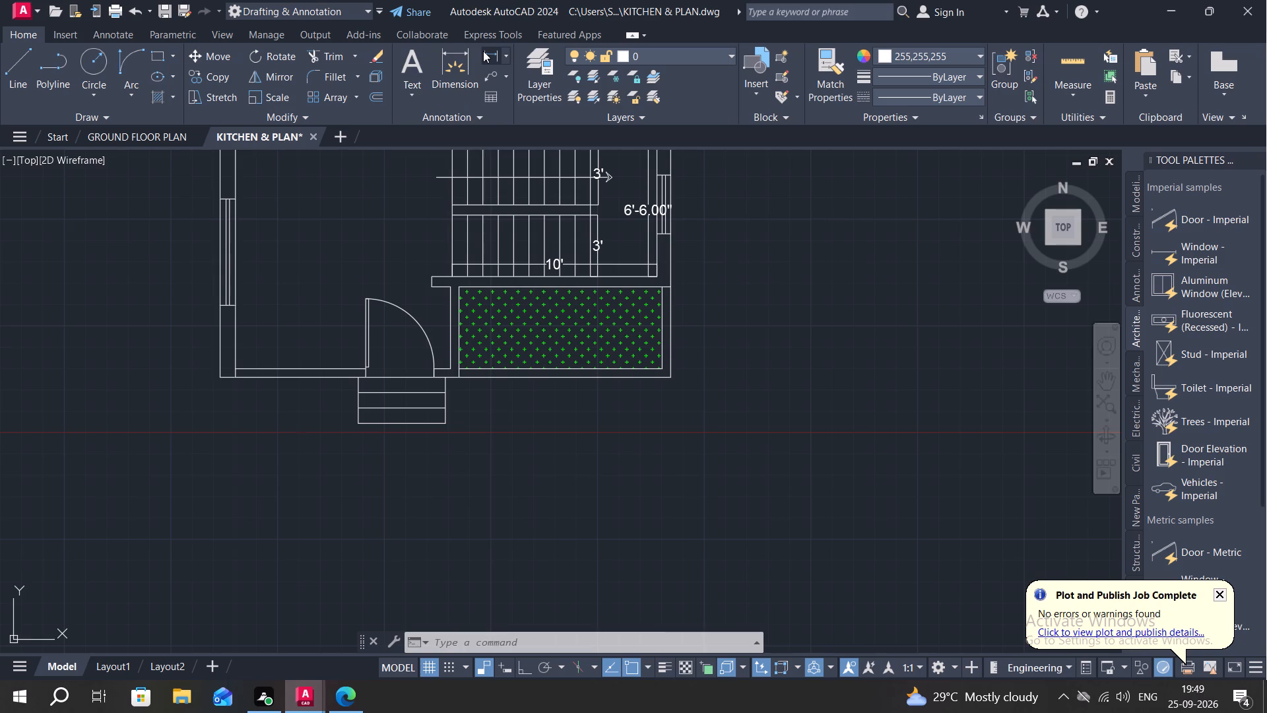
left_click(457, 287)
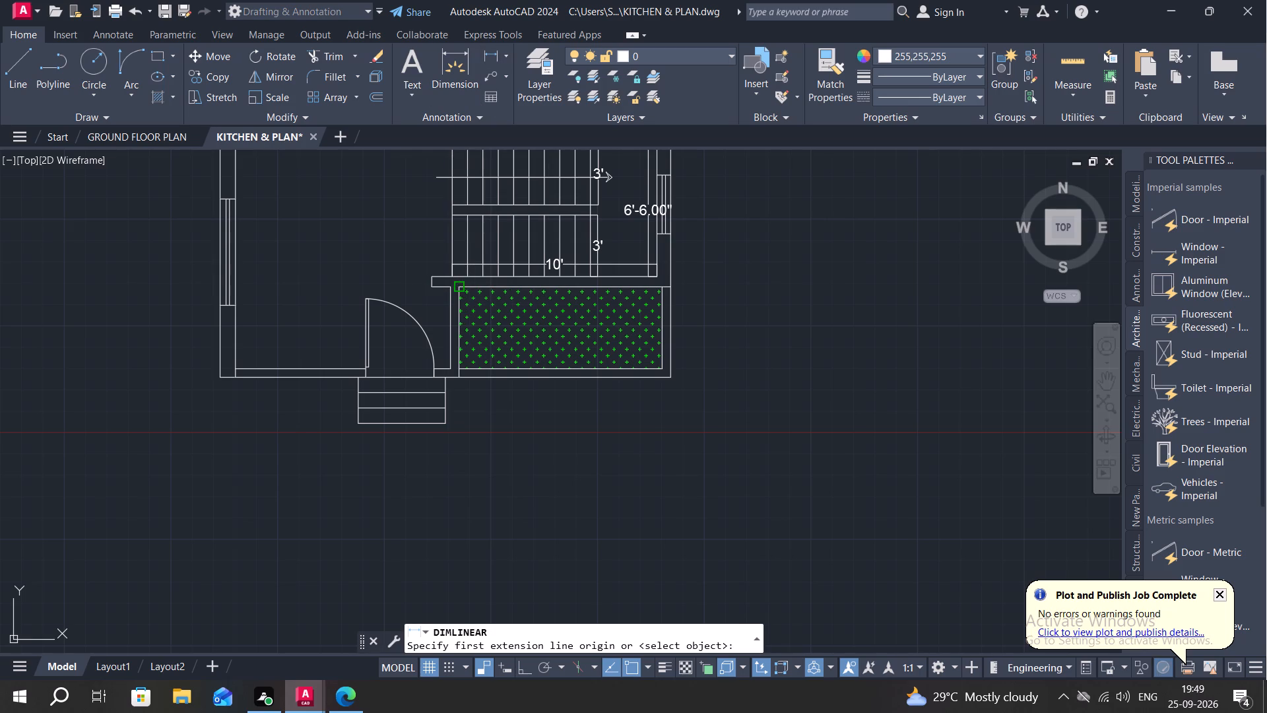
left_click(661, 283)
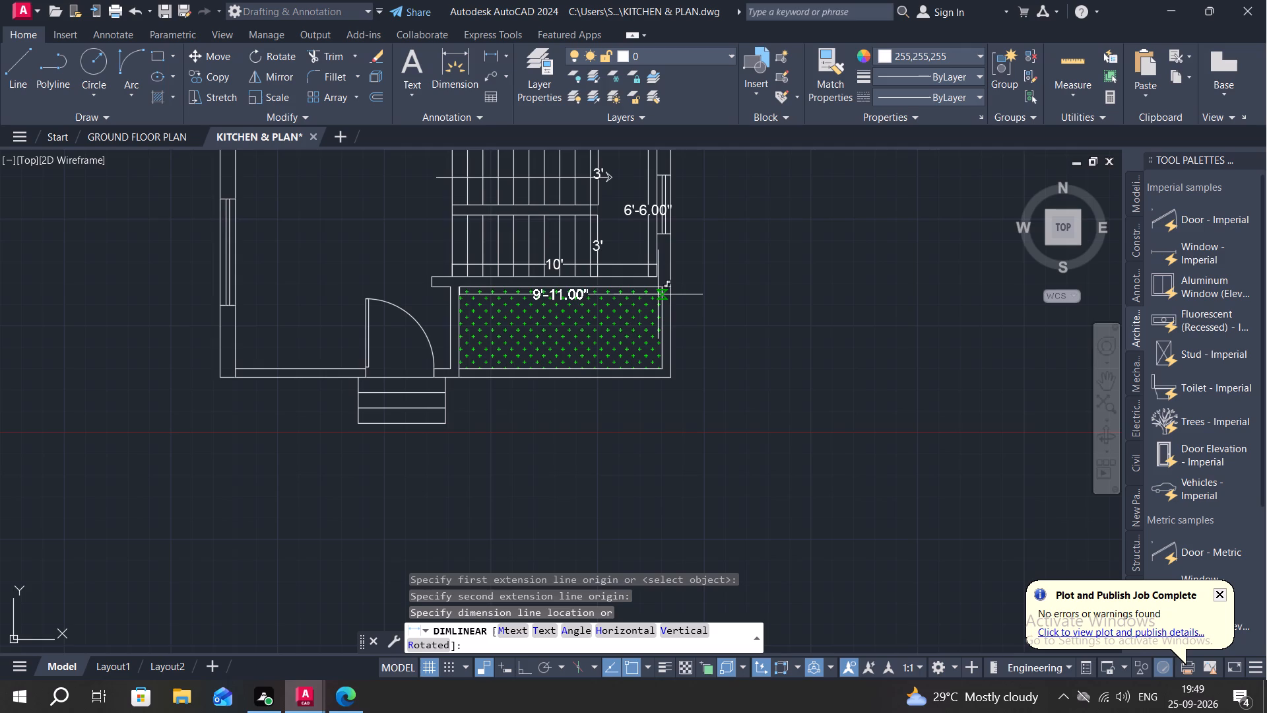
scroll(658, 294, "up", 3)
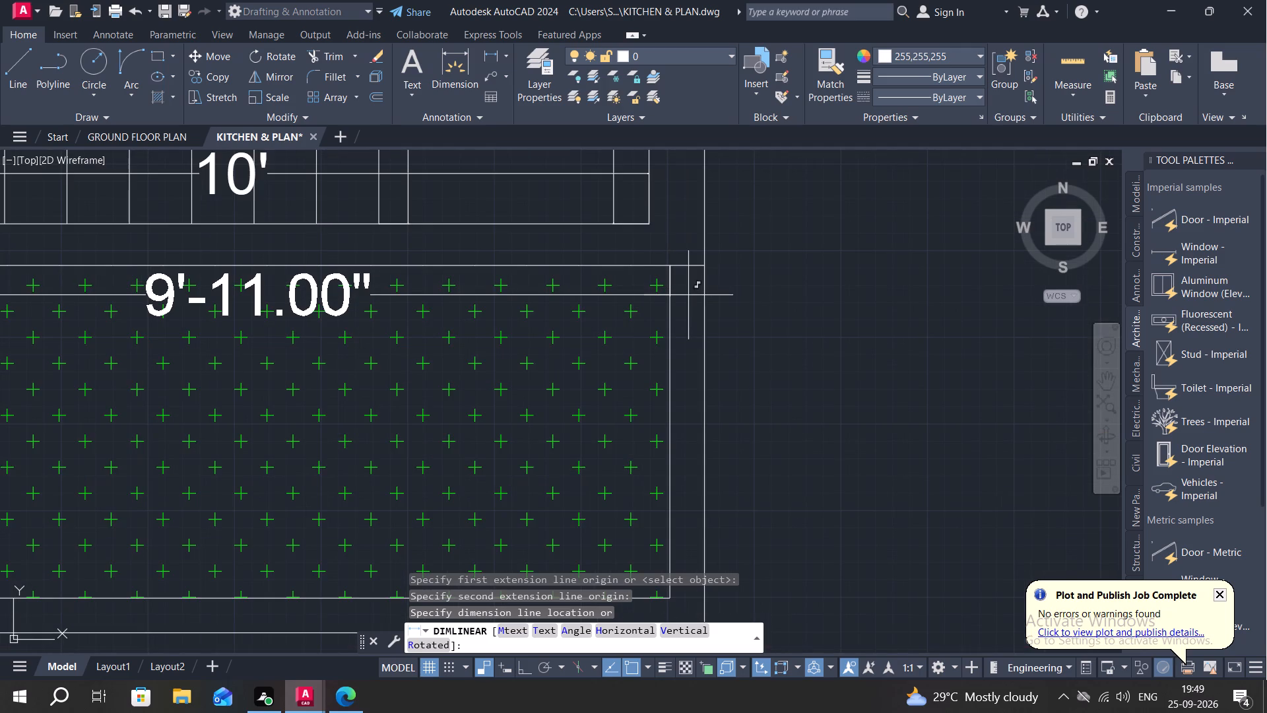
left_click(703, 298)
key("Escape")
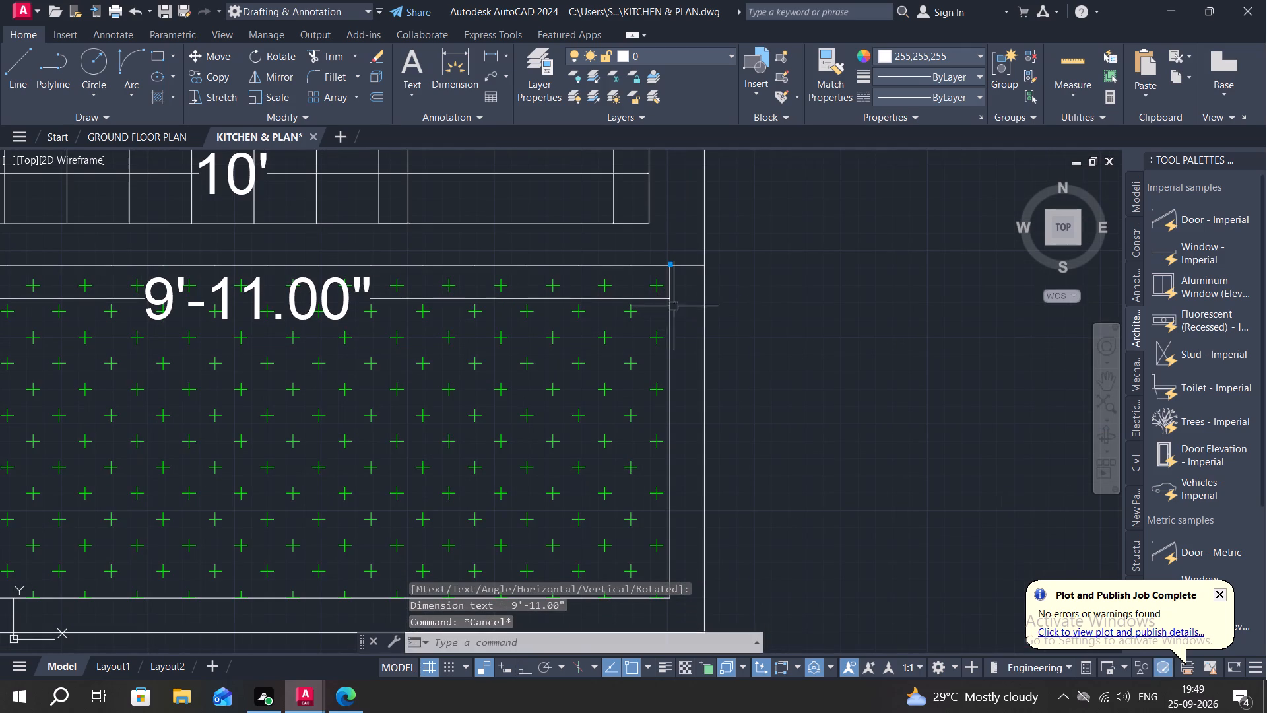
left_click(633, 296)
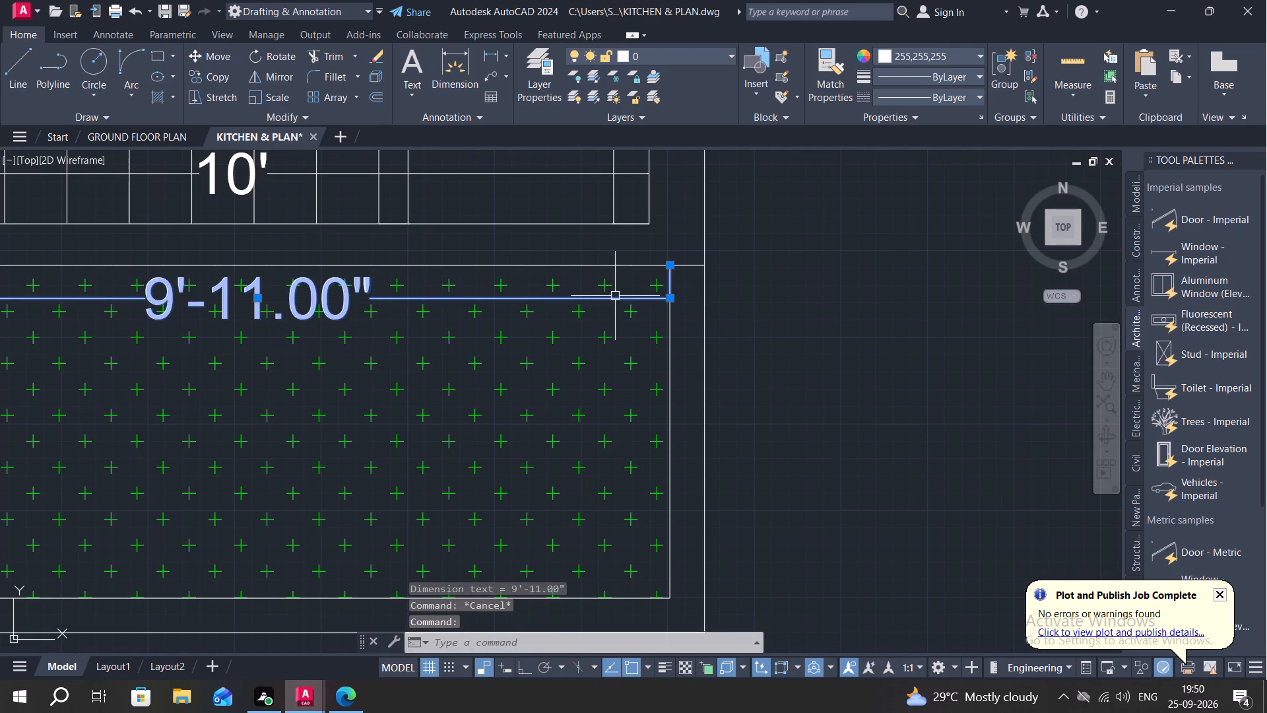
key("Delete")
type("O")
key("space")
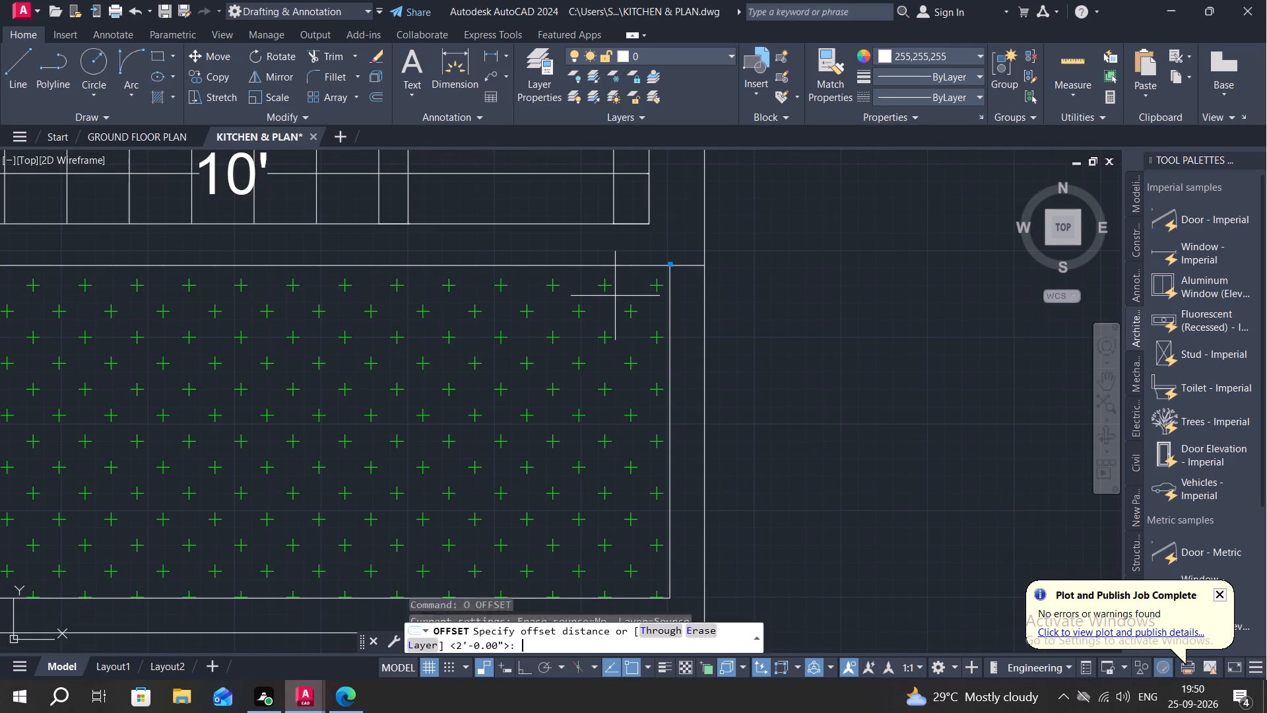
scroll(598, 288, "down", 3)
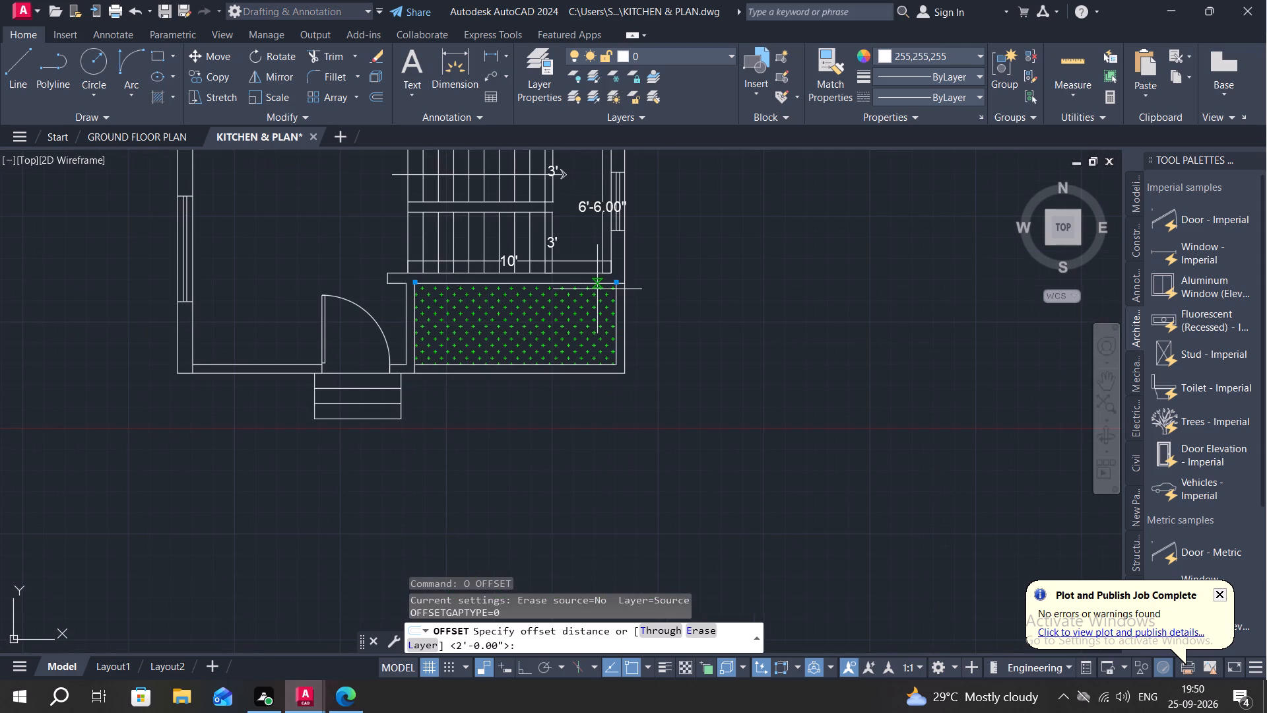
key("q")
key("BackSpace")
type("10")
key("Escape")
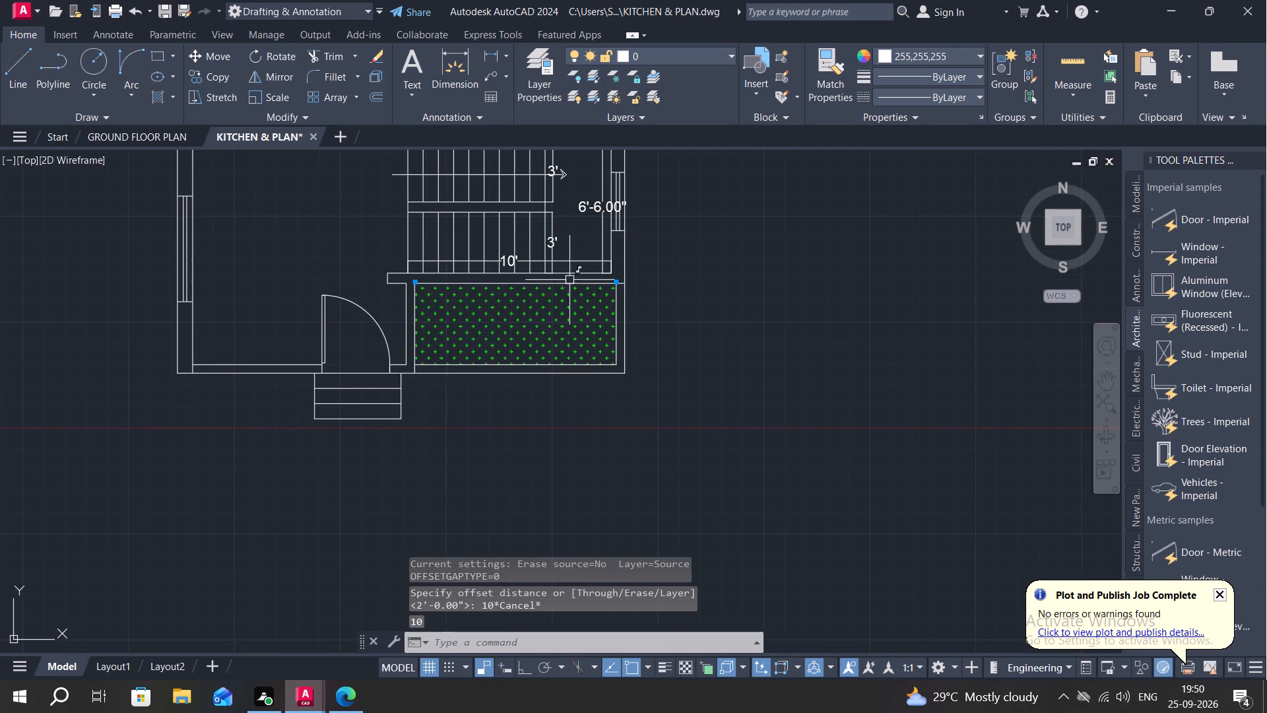
Add a vertical linear dimension for the hatched area's depth, just inside its left edge.
left_click(486, 51)
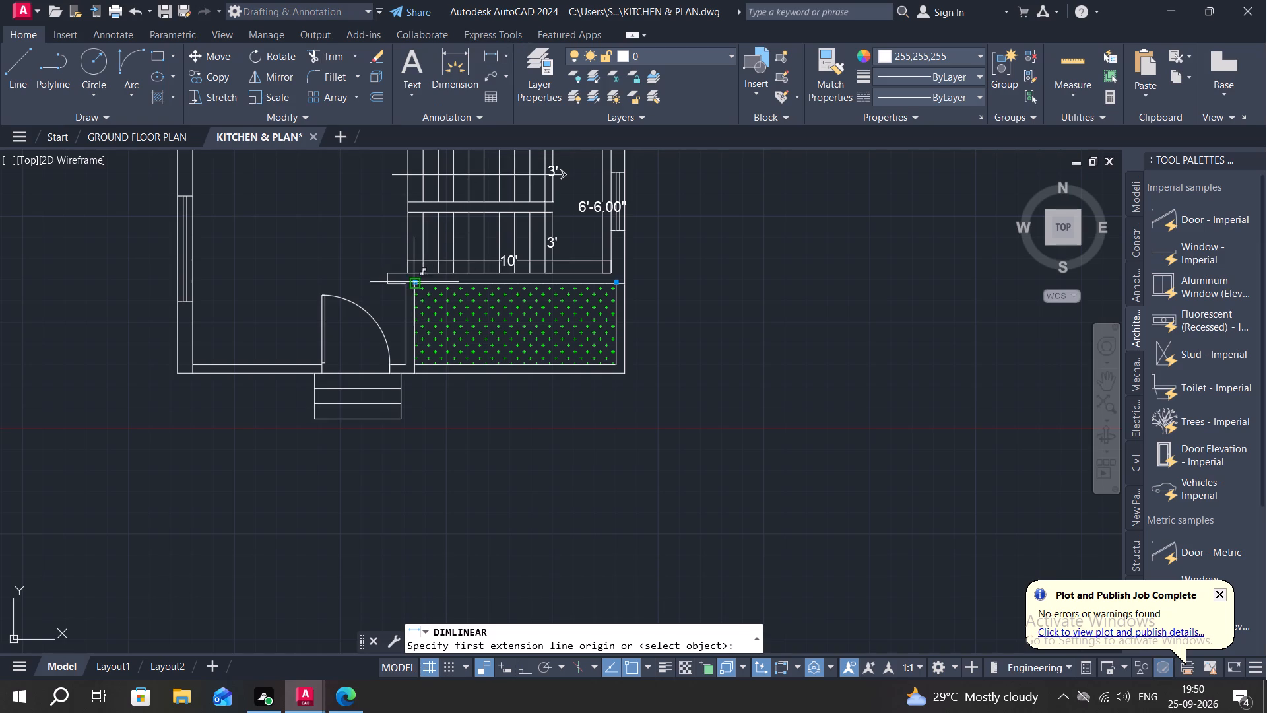
left_click(414, 282)
left_click(419, 362)
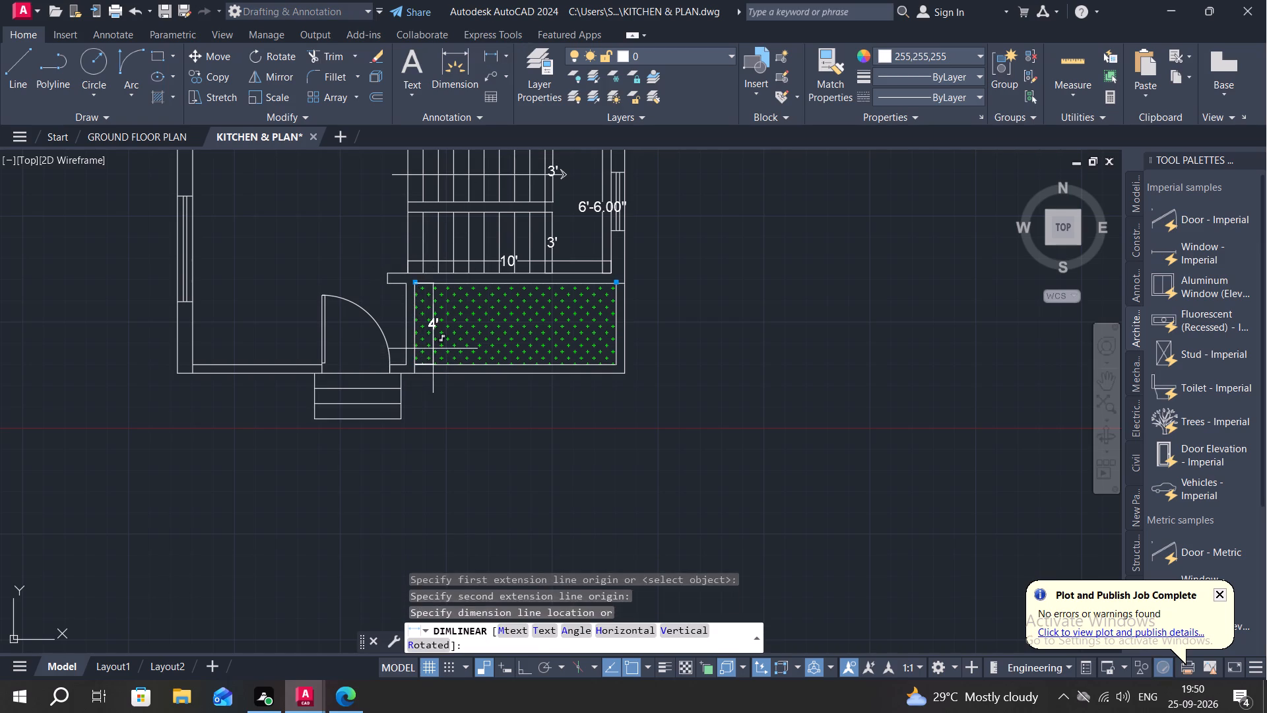
left_click(433, 349)
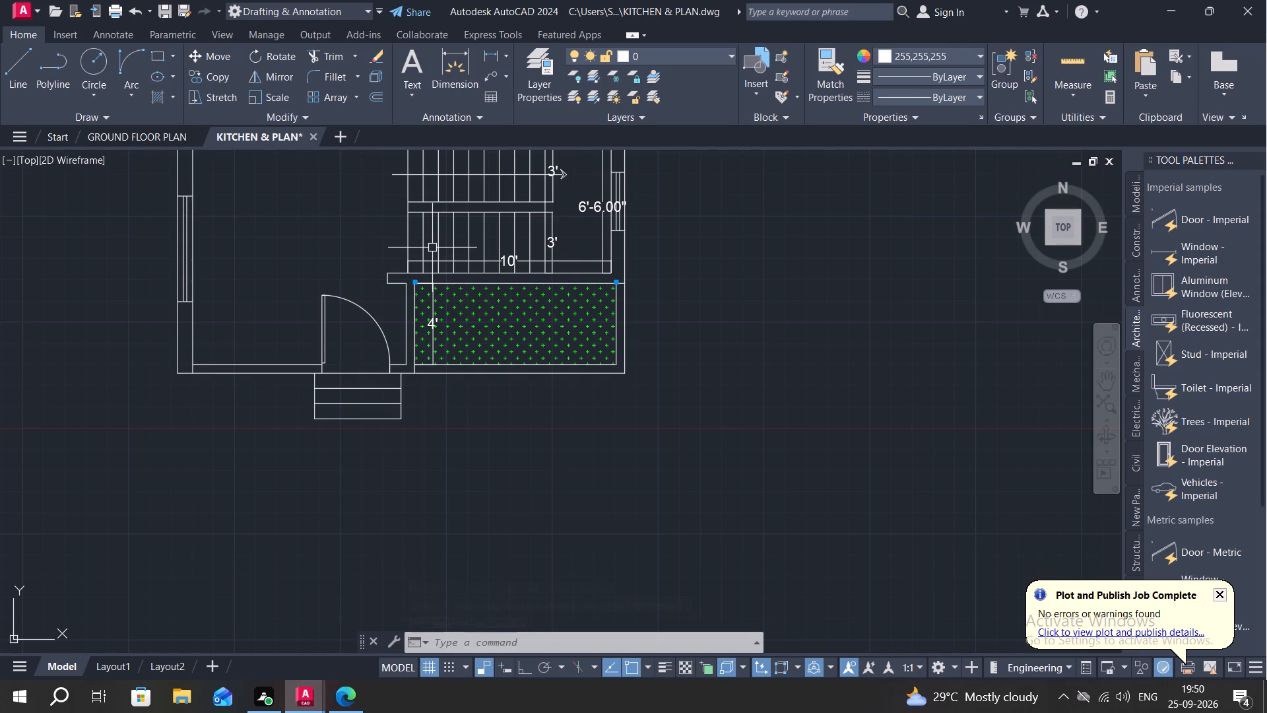
Add a vertical linear dimension between the entrance room's upper and lower walls, just inside the left outer wall.
middle_click_drag(331, 221, 775, 459)
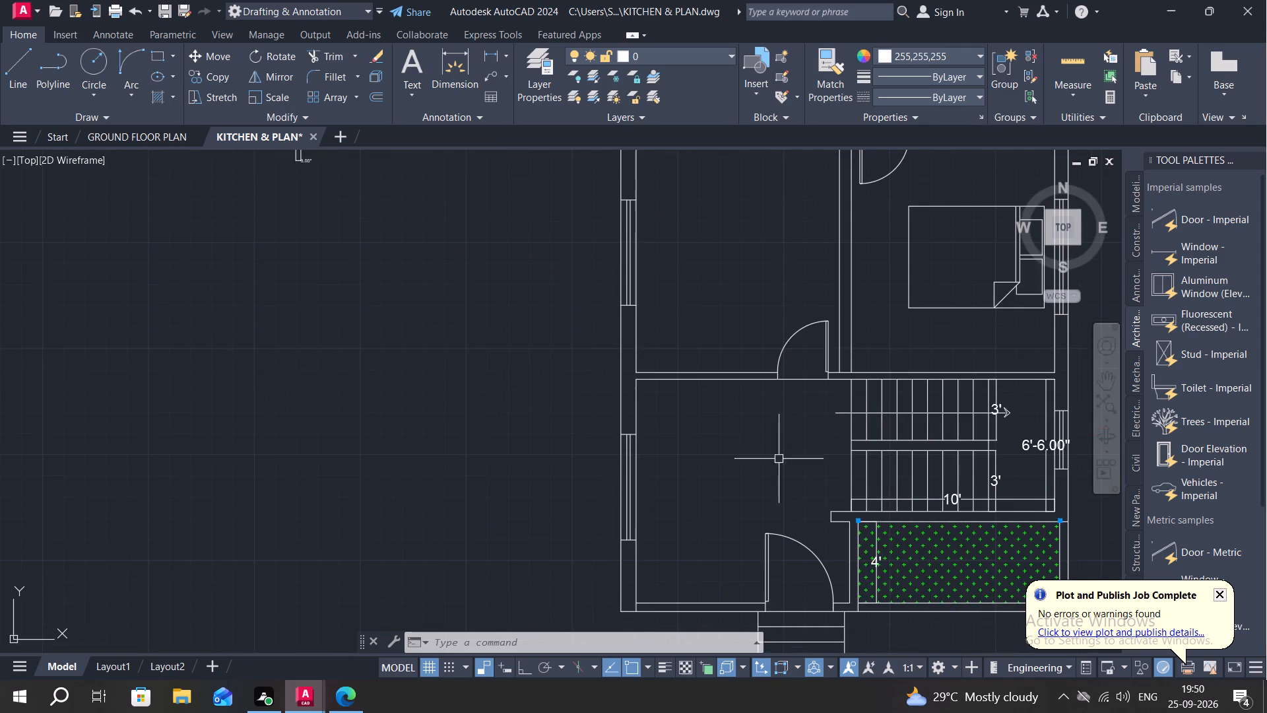
middle_click_drag(742, 410, 645, 286)
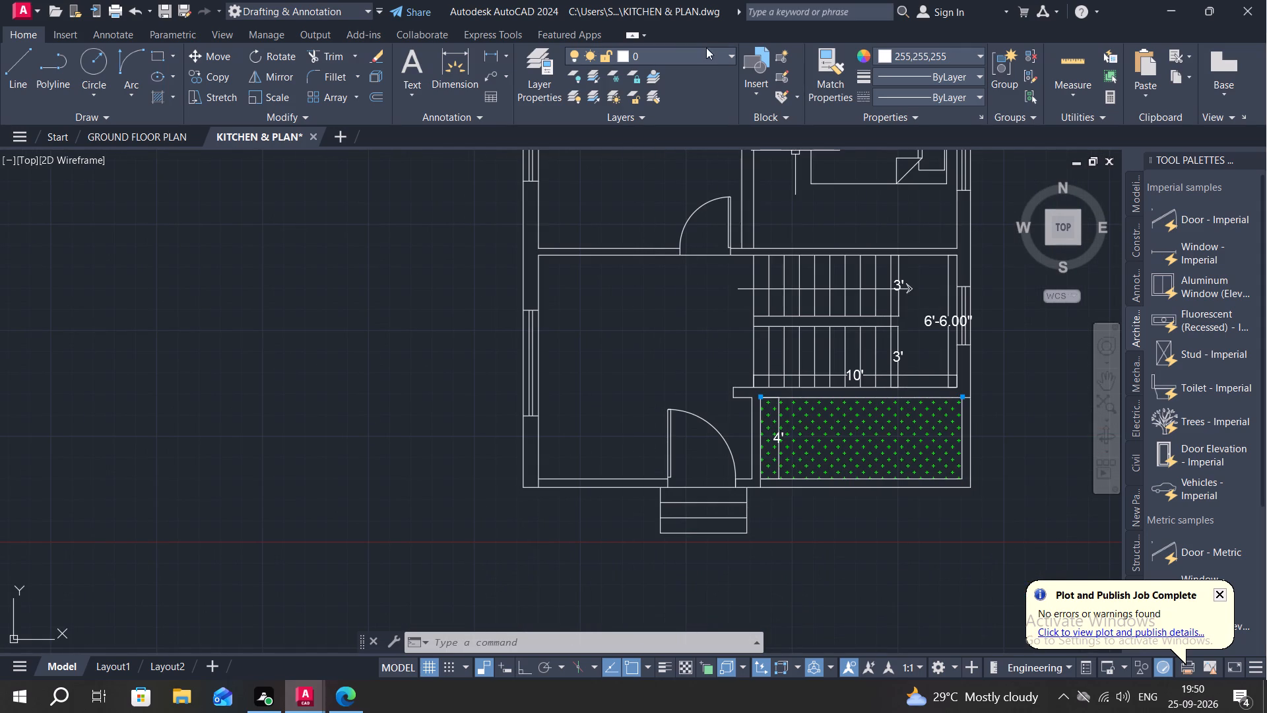
left_click(491, 50)
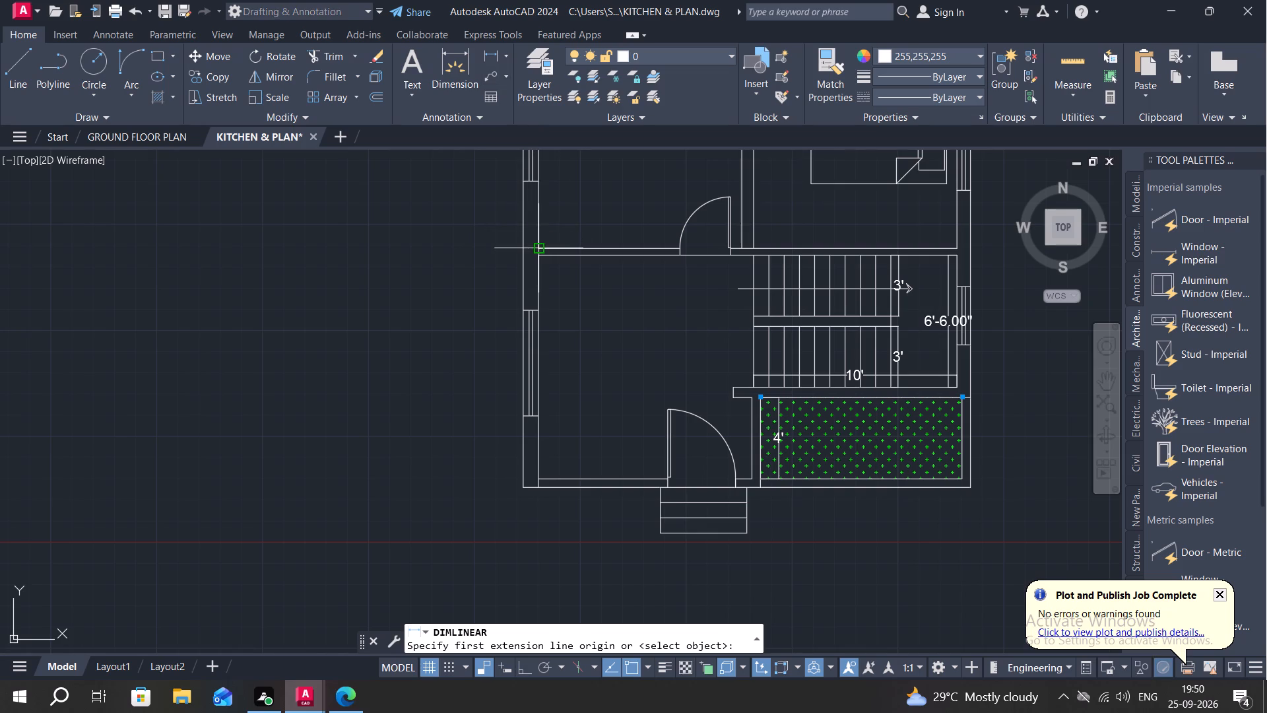
left_click(538, 258)
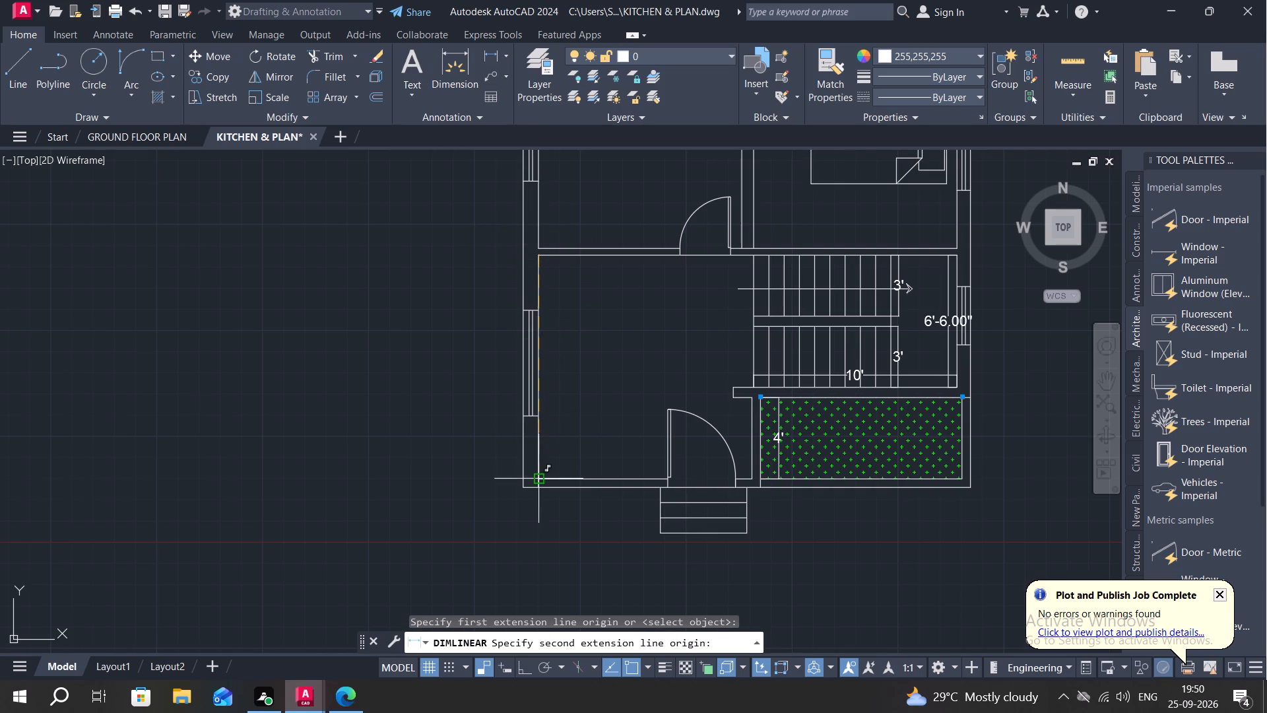
left_click(538, 478)
left_click(558, 469)
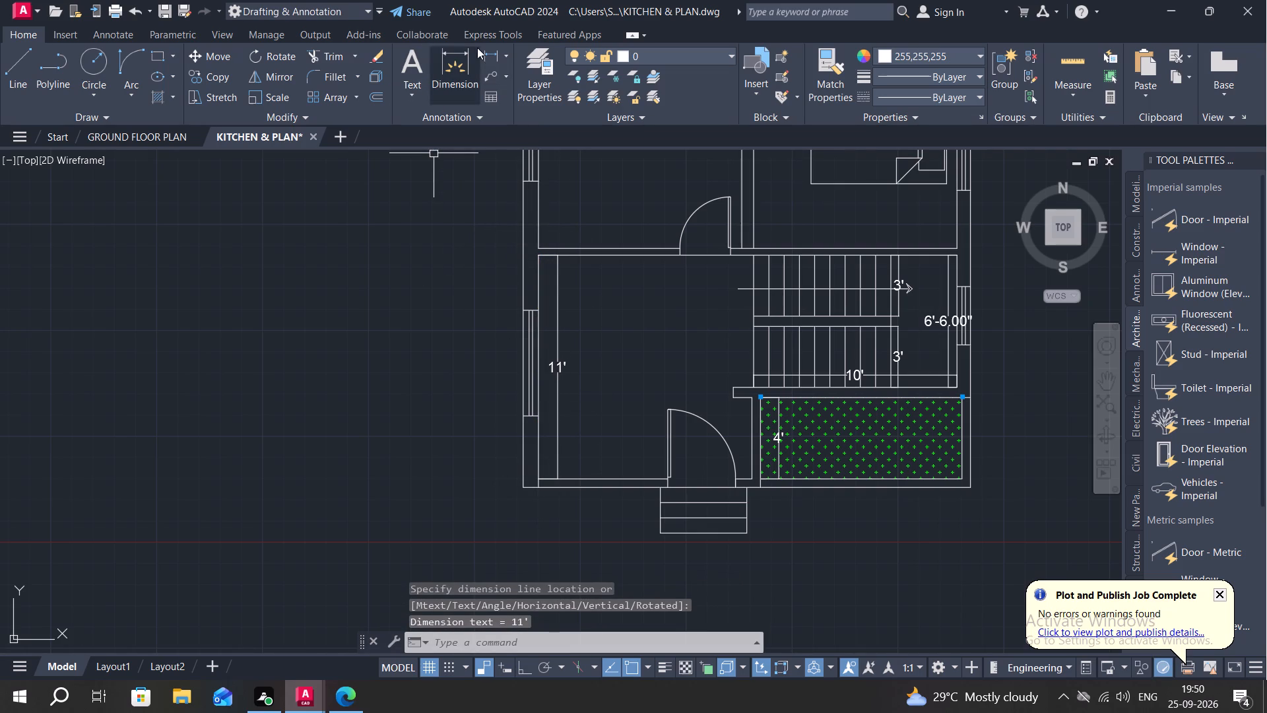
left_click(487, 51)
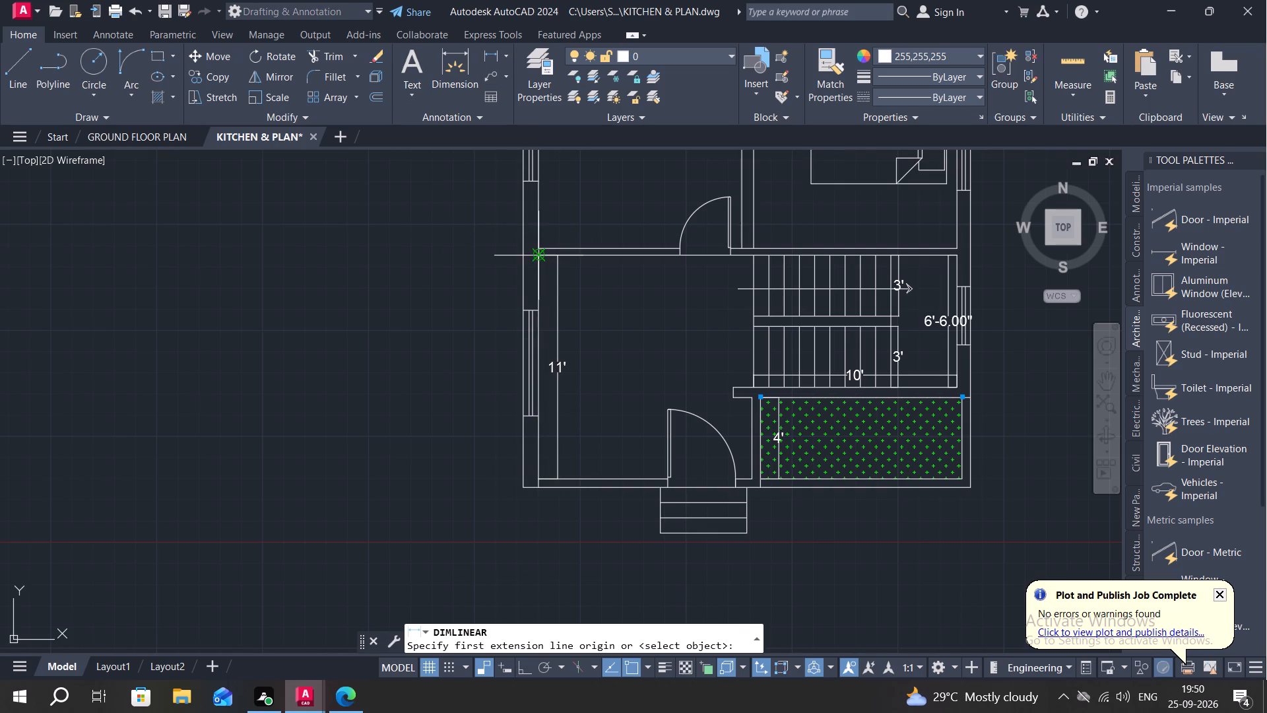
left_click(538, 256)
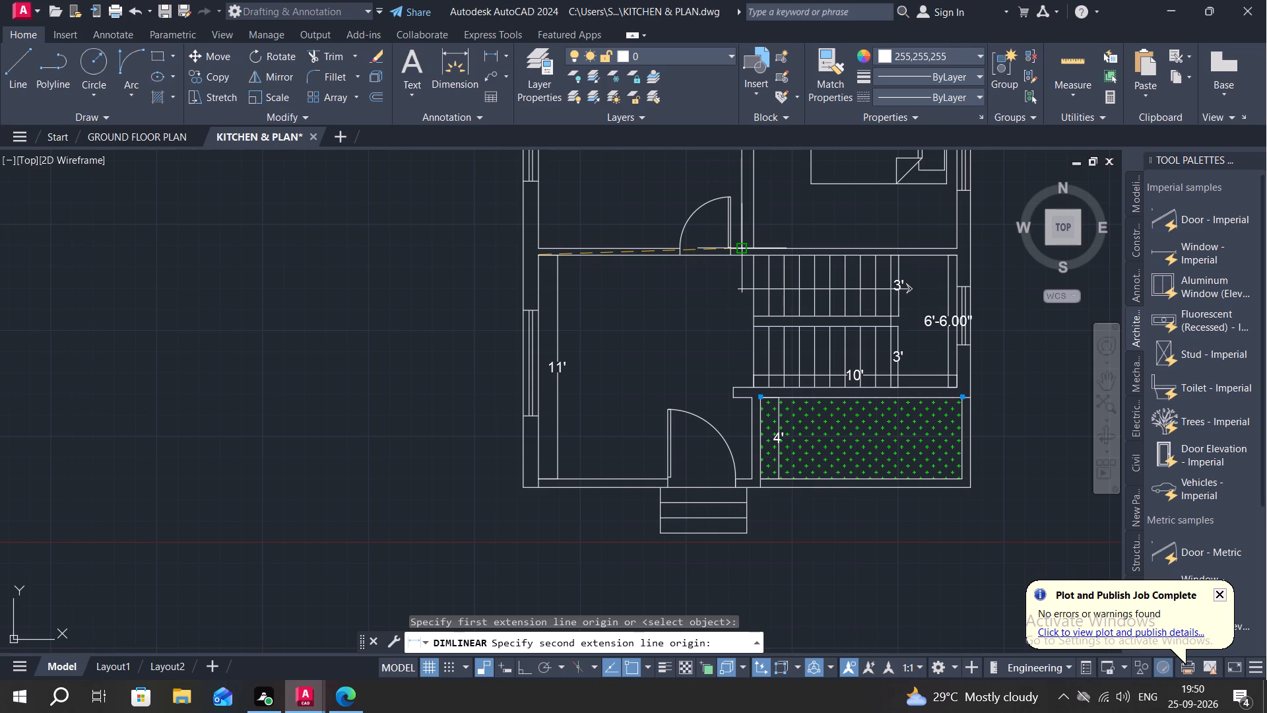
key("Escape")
Add a horizontal linear dimension for the entrance room's inner width, just above its lower wall.
key("space")
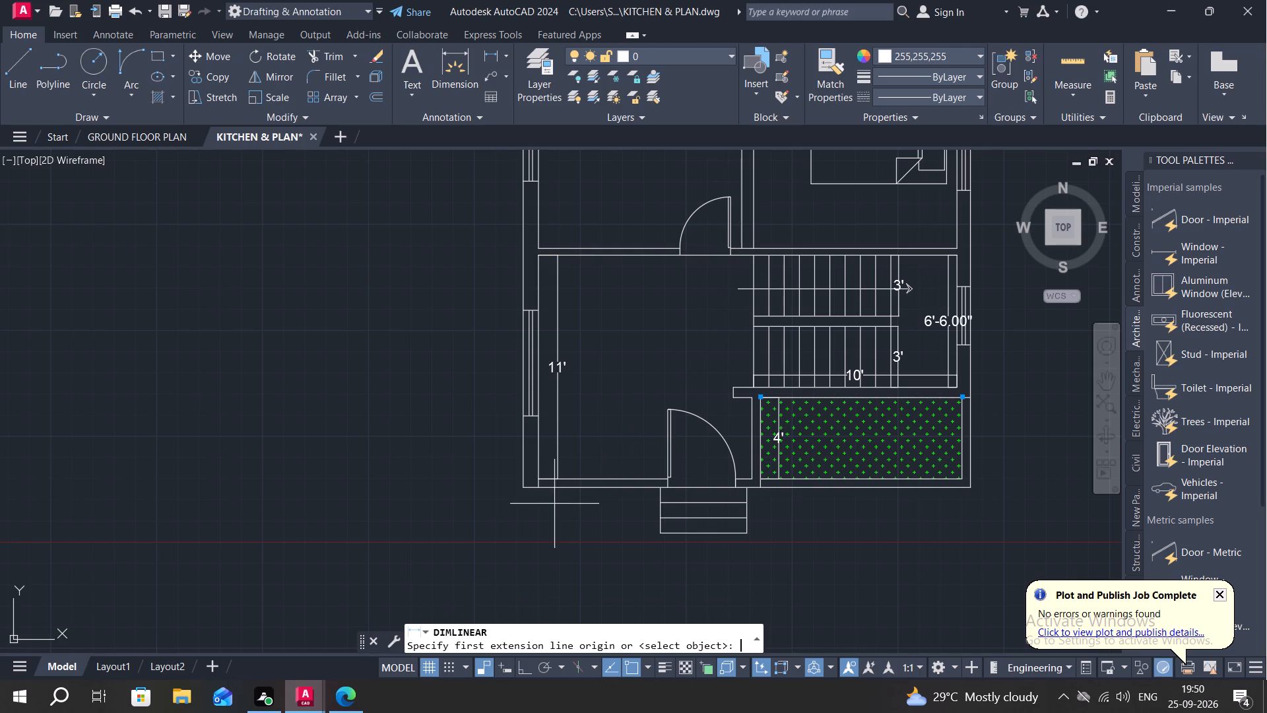
left_click(539, 478)
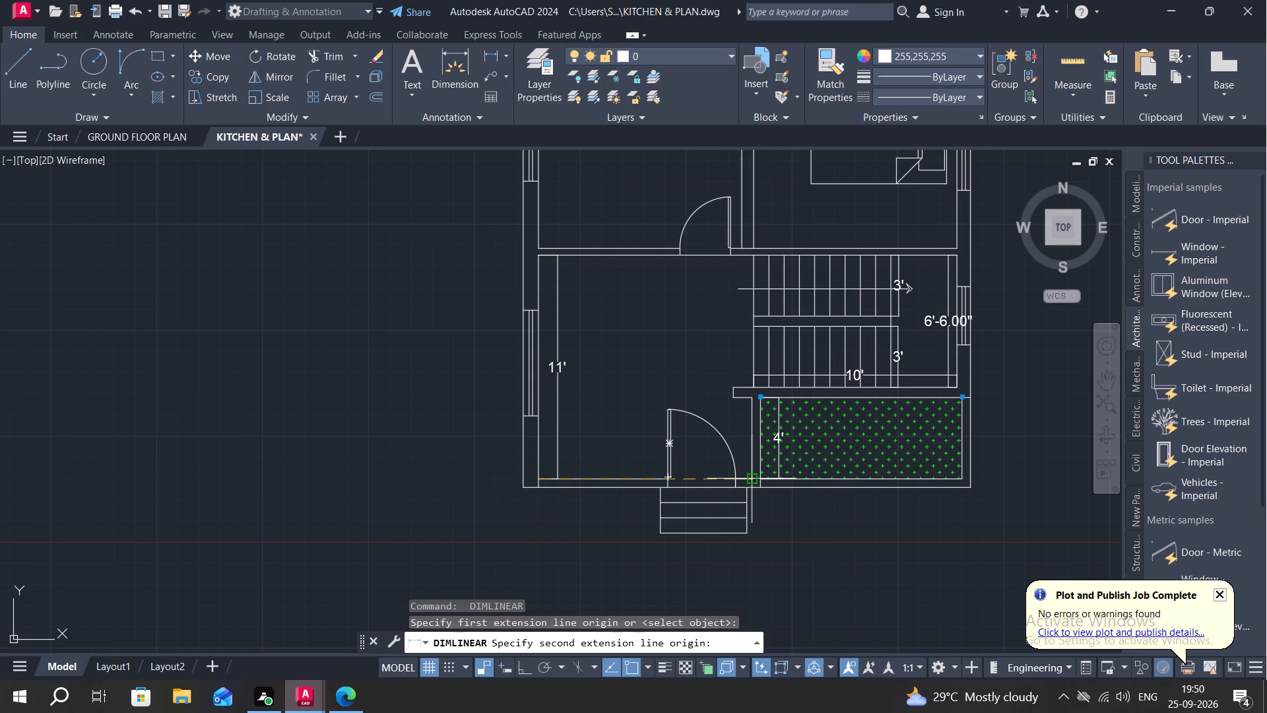
left_click(754, 476)
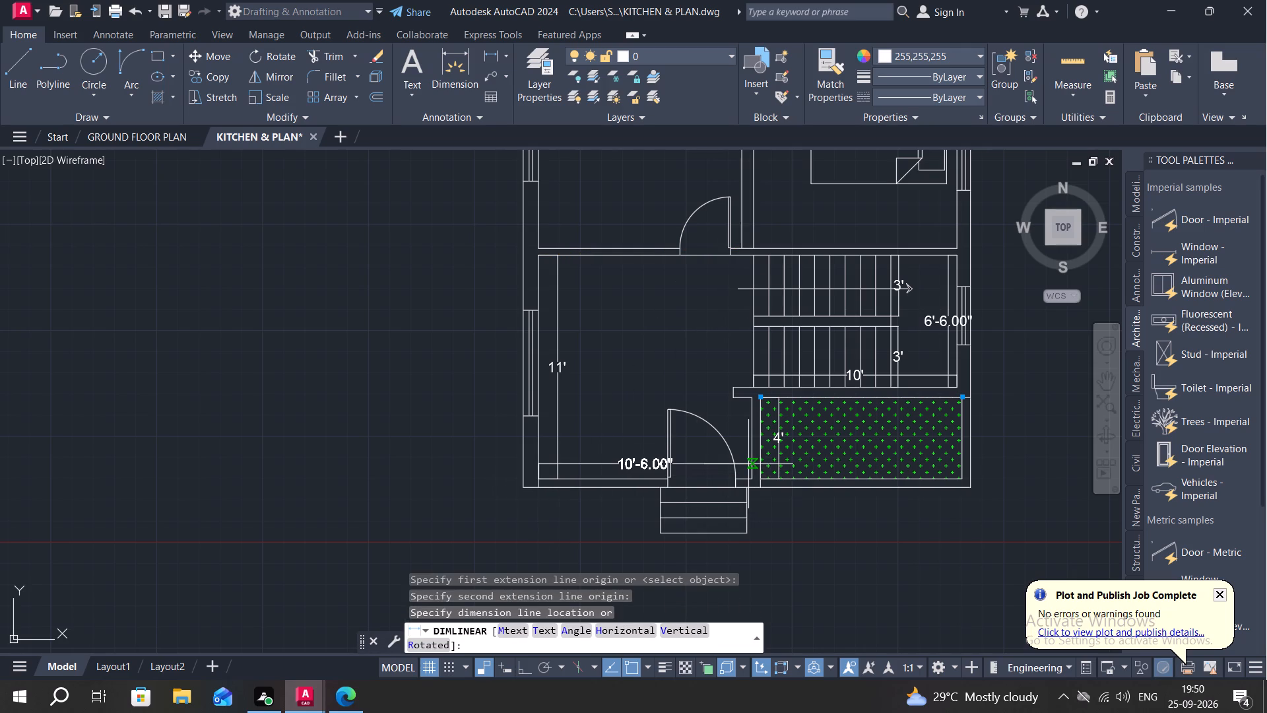
left_click(748, 464)
Dimension the inner width and depth of the room above the entrance room, along its lower and left walls.
middle_click_drag(560, 226, 574, 417)
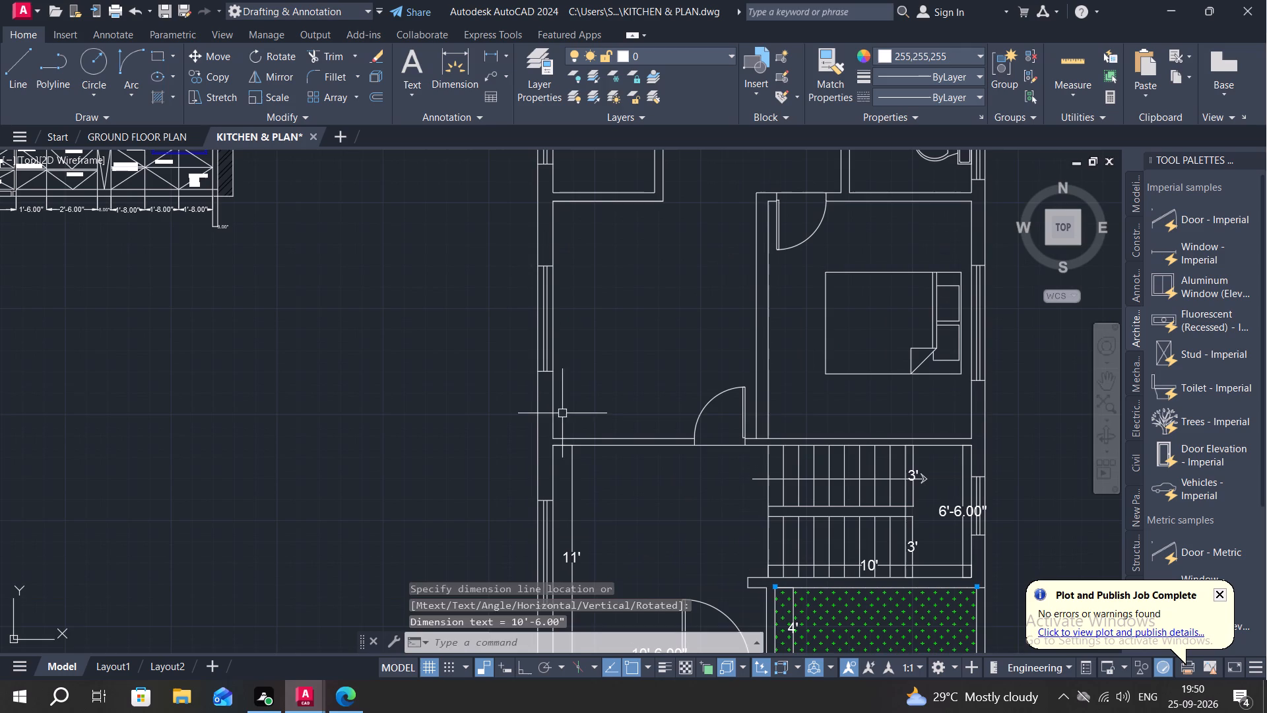
key("space")
left_click(550, 436)
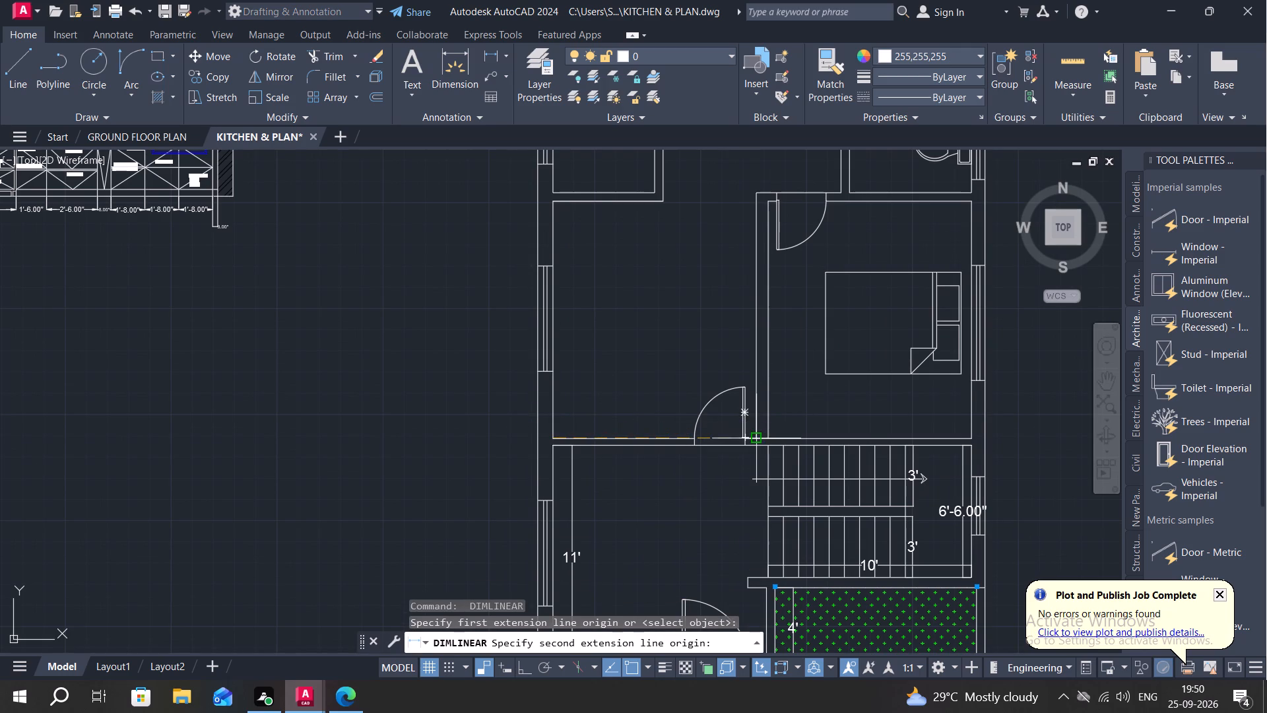
left_click(756, 435)
left_click(752, 427)
key("space")
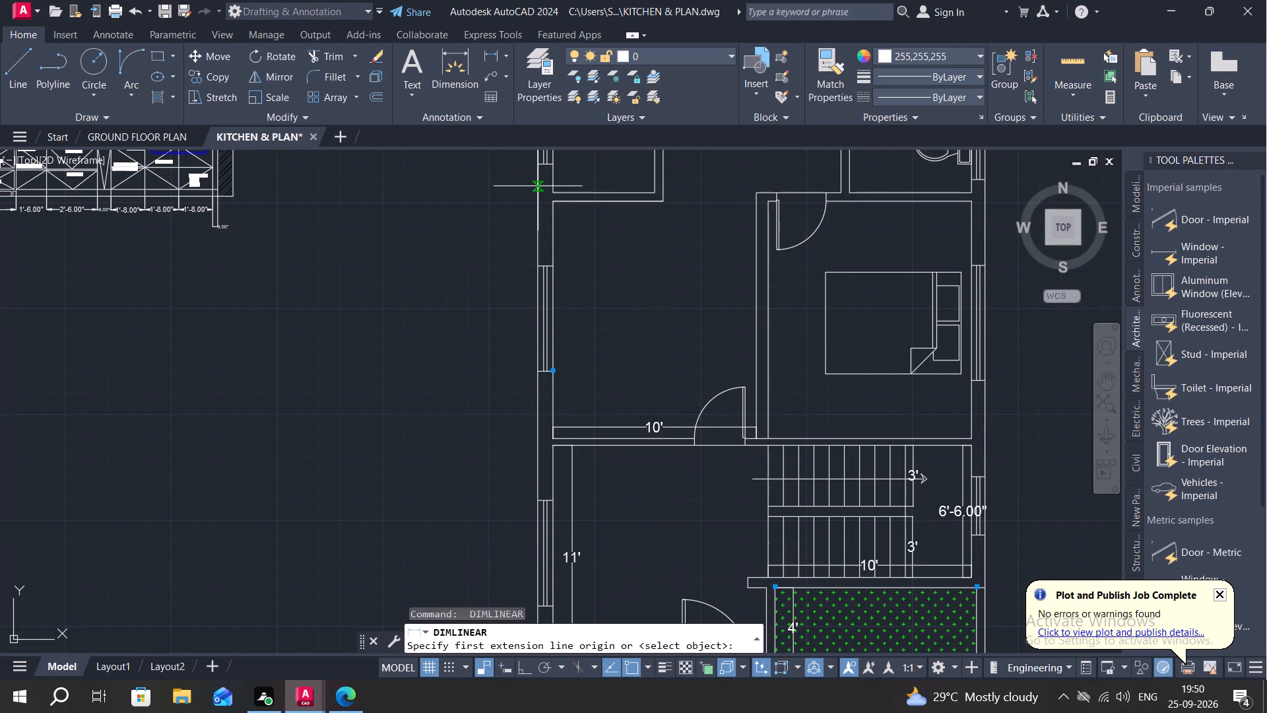
left_click(554, 202)
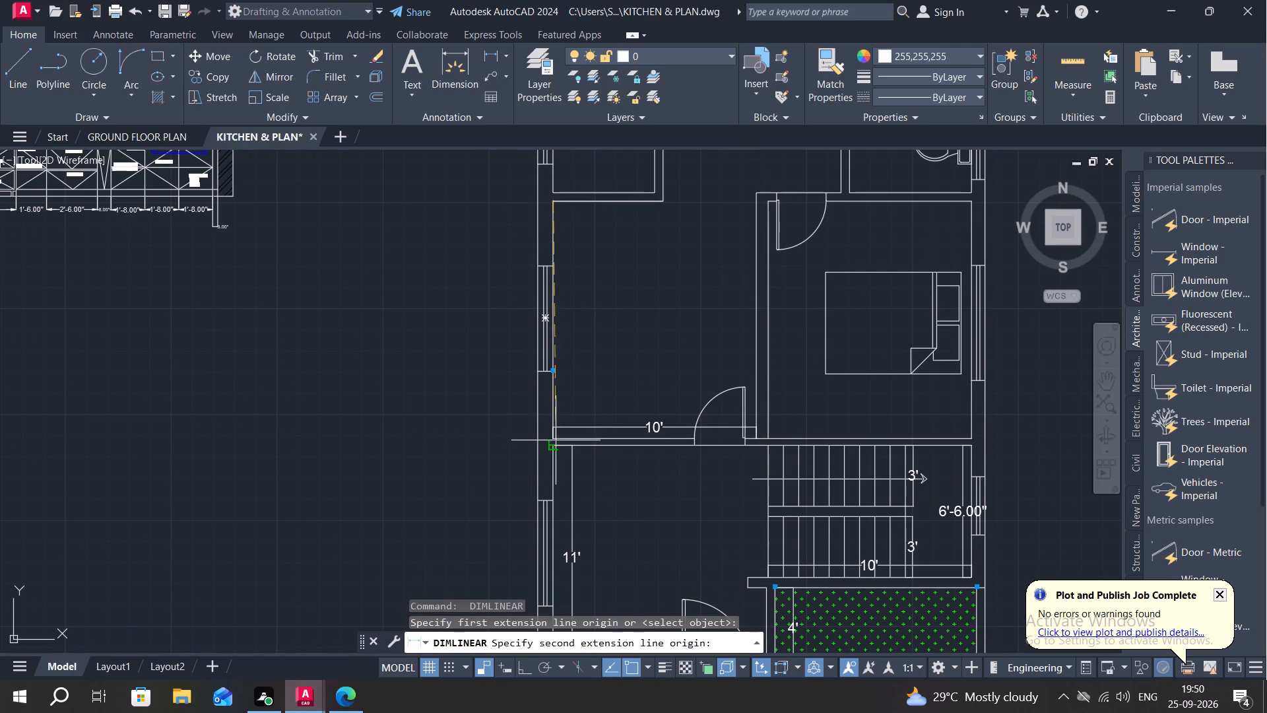
left_click(556, 438)
left_click(580, 432)
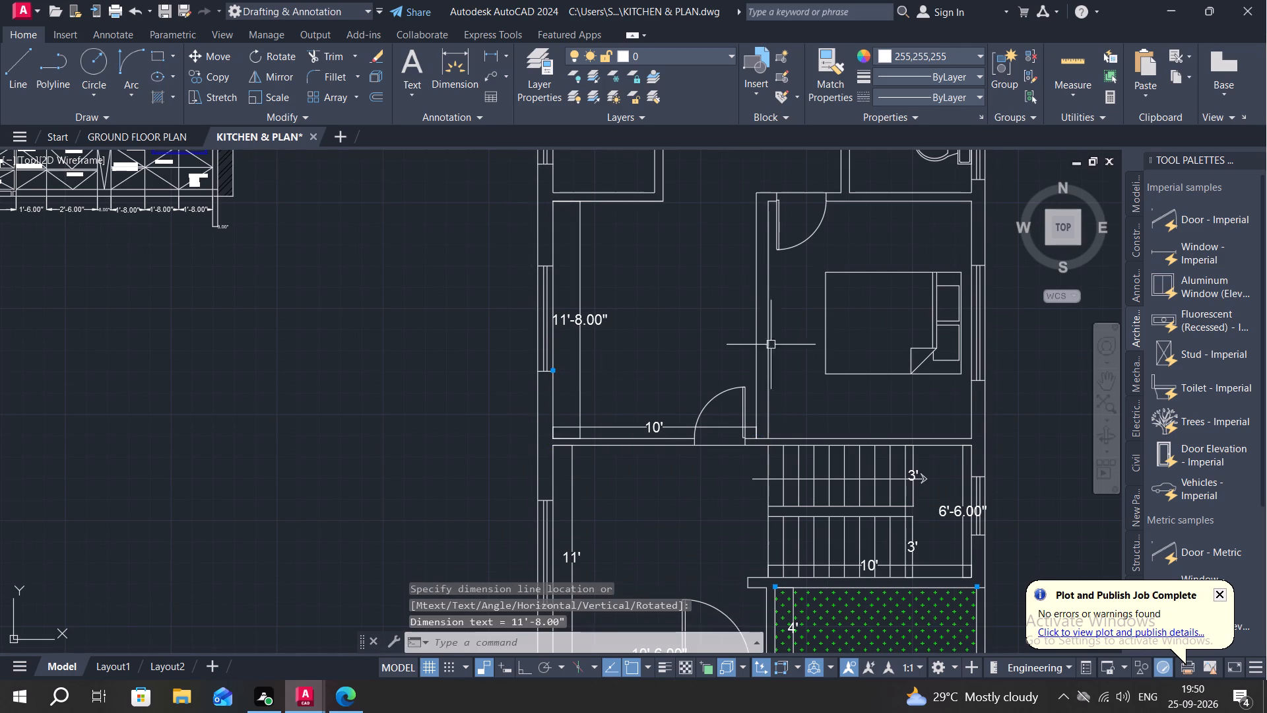
Dimension the inner width and depth of the bedroom above the staircase, along its lower and right walls.
middle_click_drag(825, 307, 744, 279)
key("space")
left_click(688, 411)
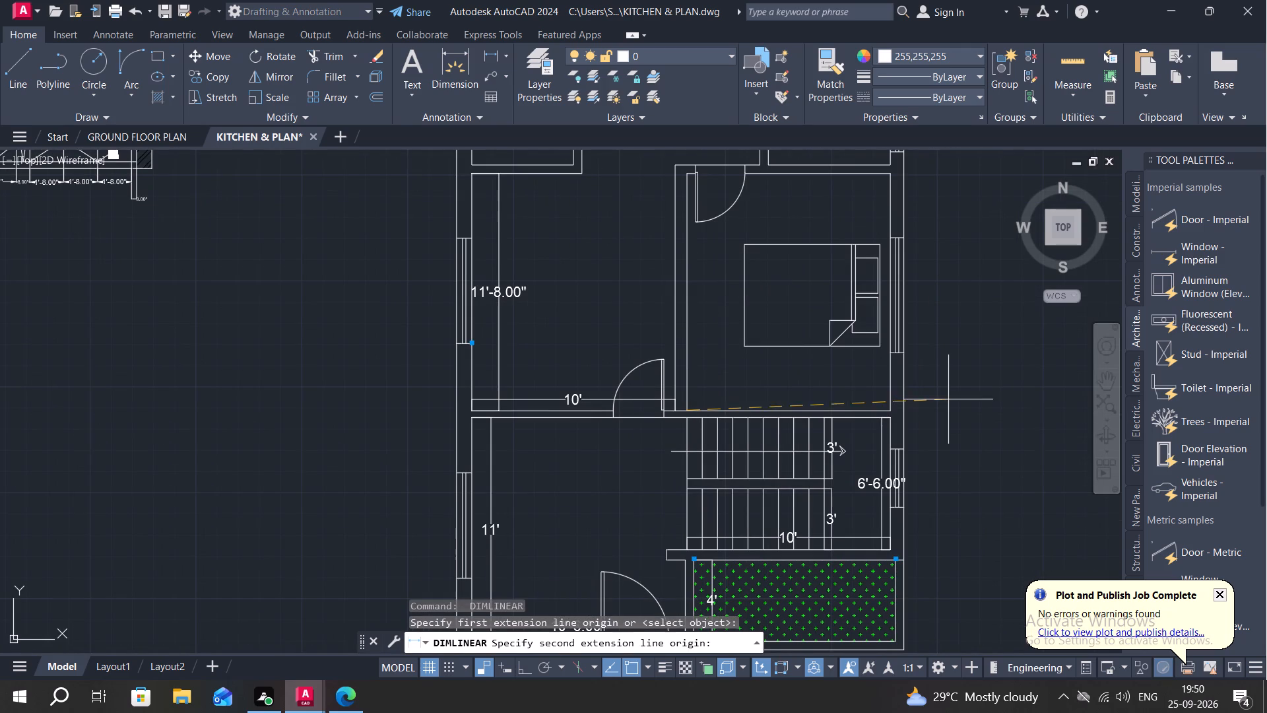
left_click(890, 410)
left_click(880, 397)
key("space")
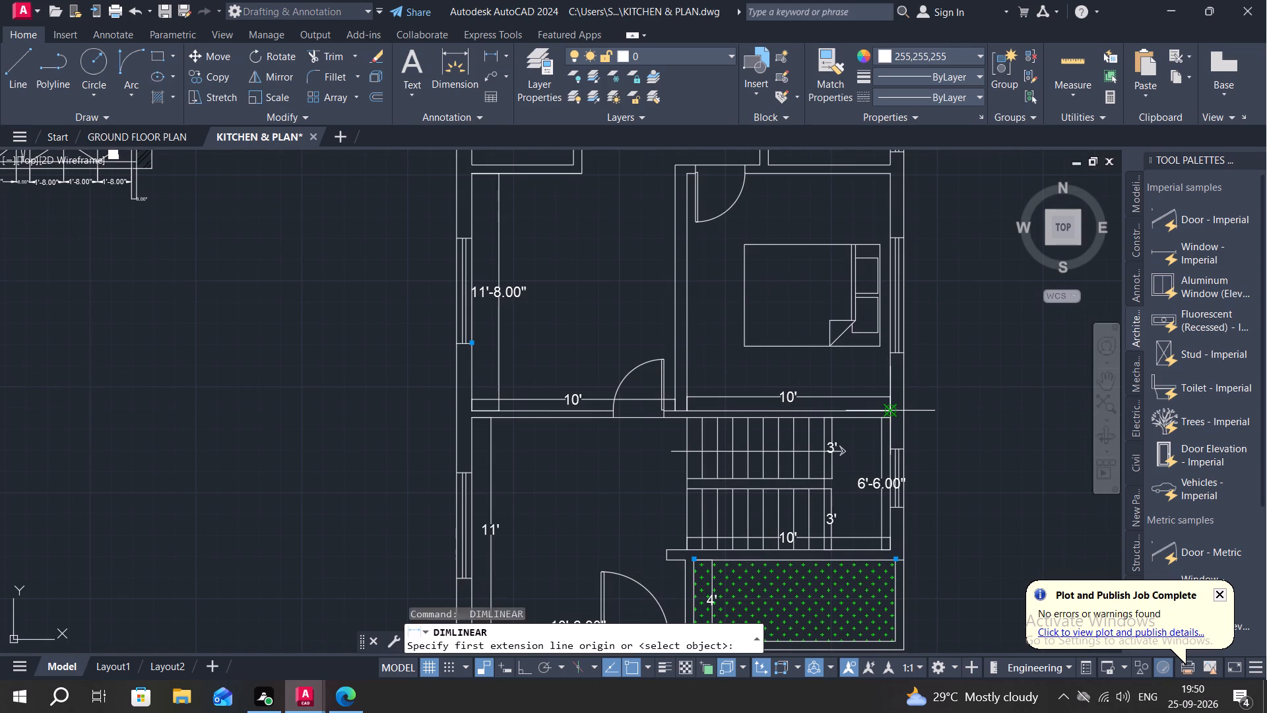
left_click(893, 409)
left_click(886, 176)
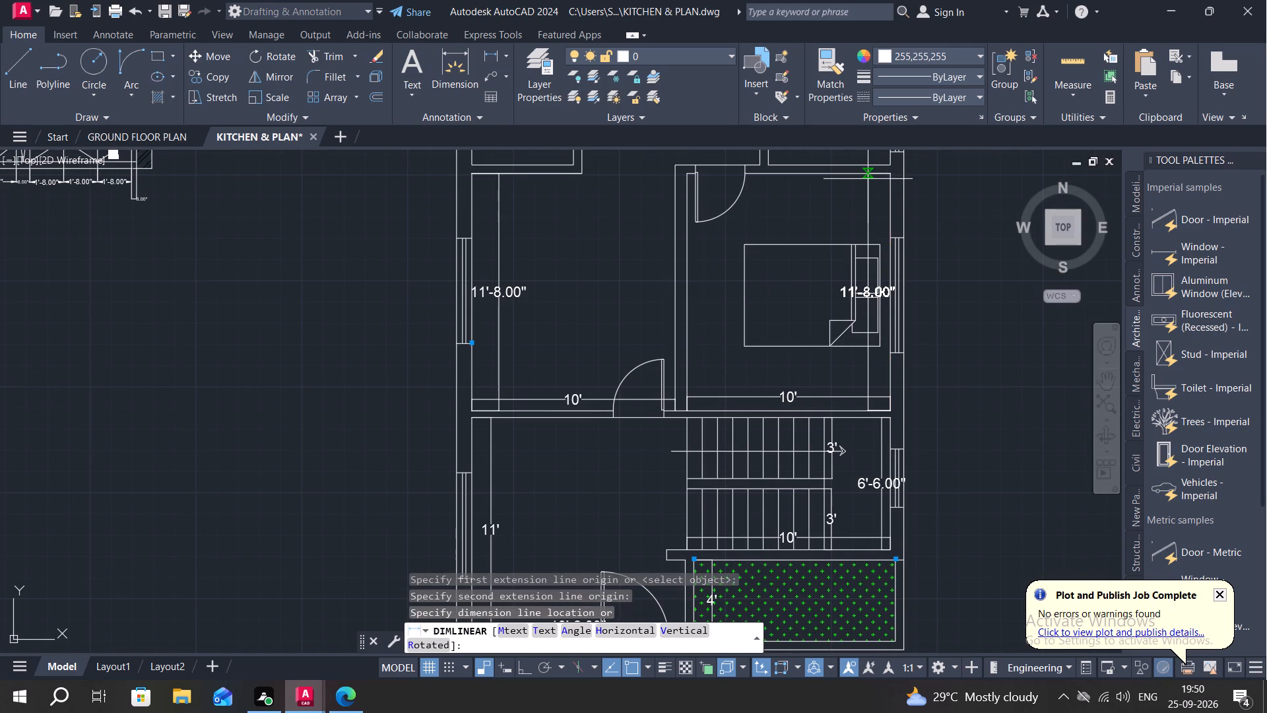
left_click(864, 178)
middle_click_drag(642, 248, 641, 246)
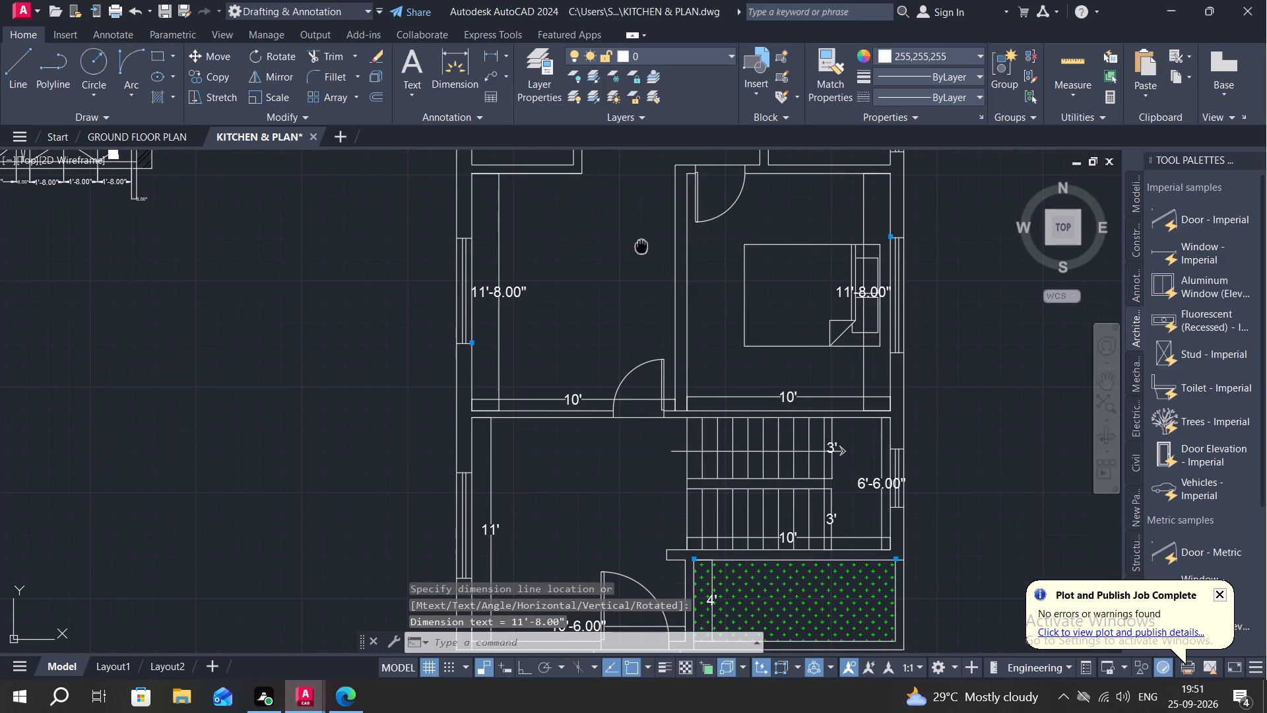
middle_click_drag(641, 246, 649, 396)
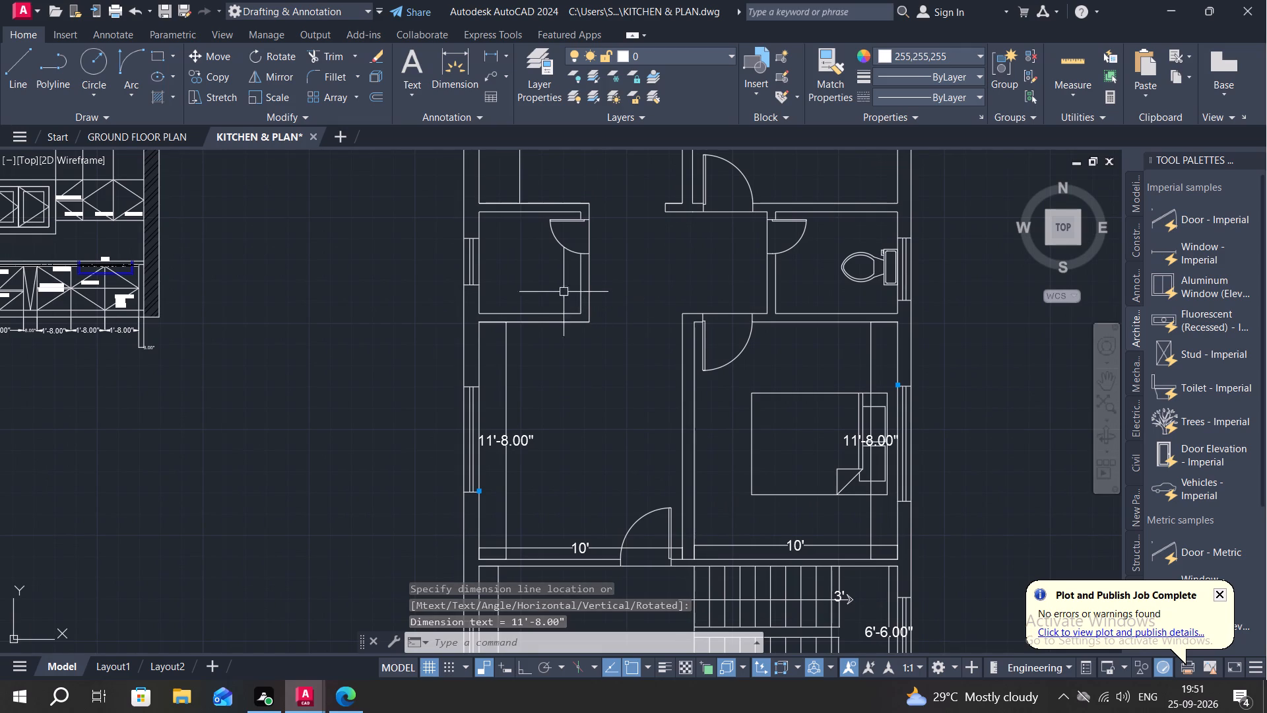
Dimension the inner width and depth of the small left-hand room with linear dimensions along its lower and left walls.
key("space")
left_click(476, 313)
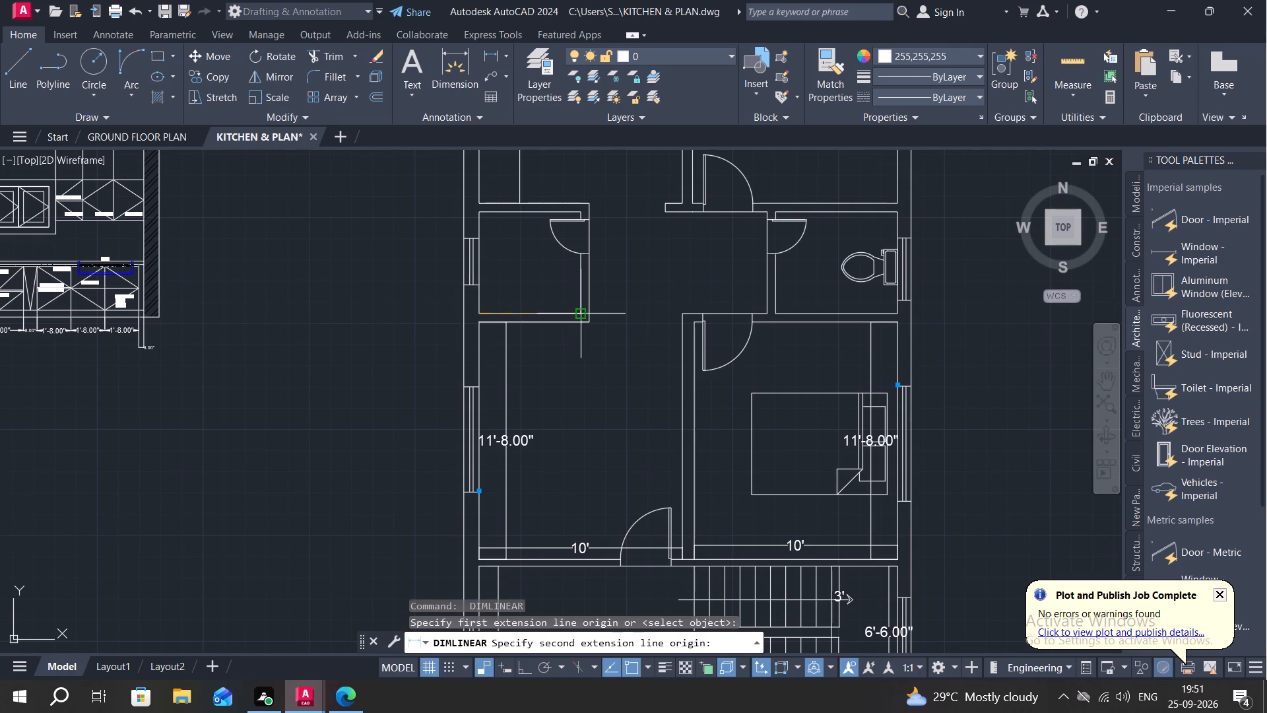
left_click(579, 311)
left_click(573, 299)
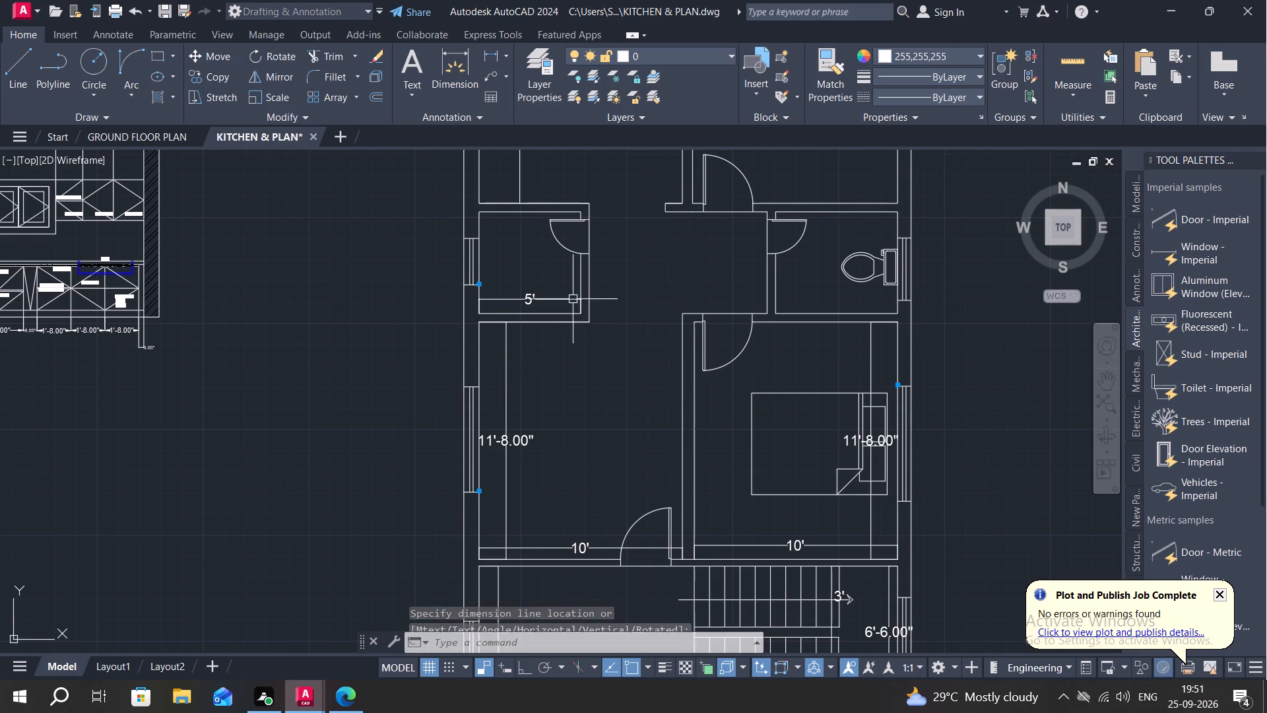
key("space")
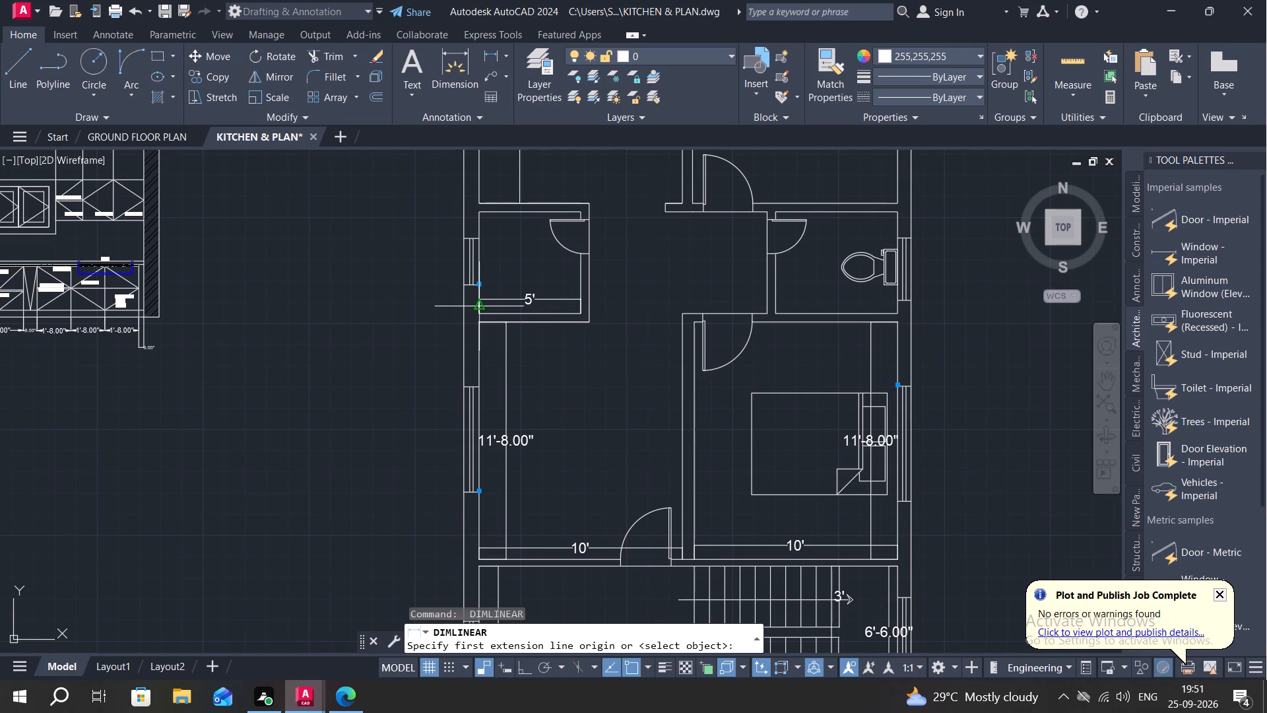
left_click(479, 211)
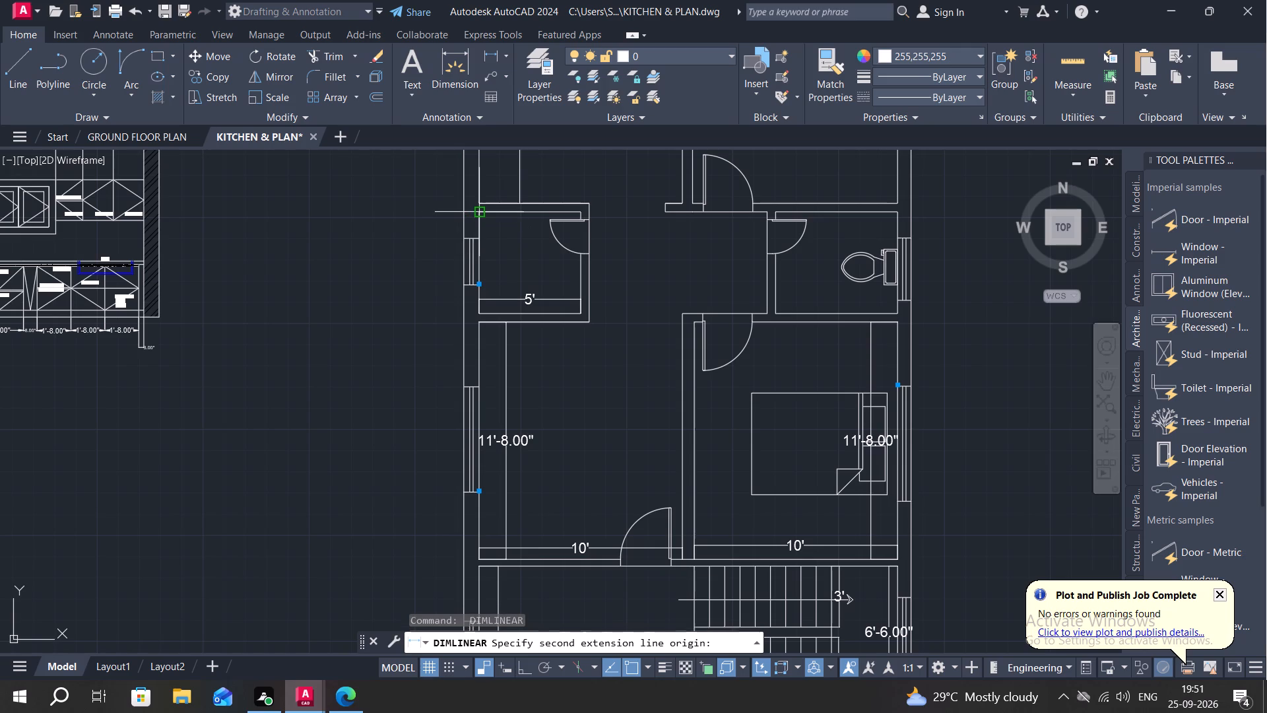
scroll(482, 302, "up", 2)
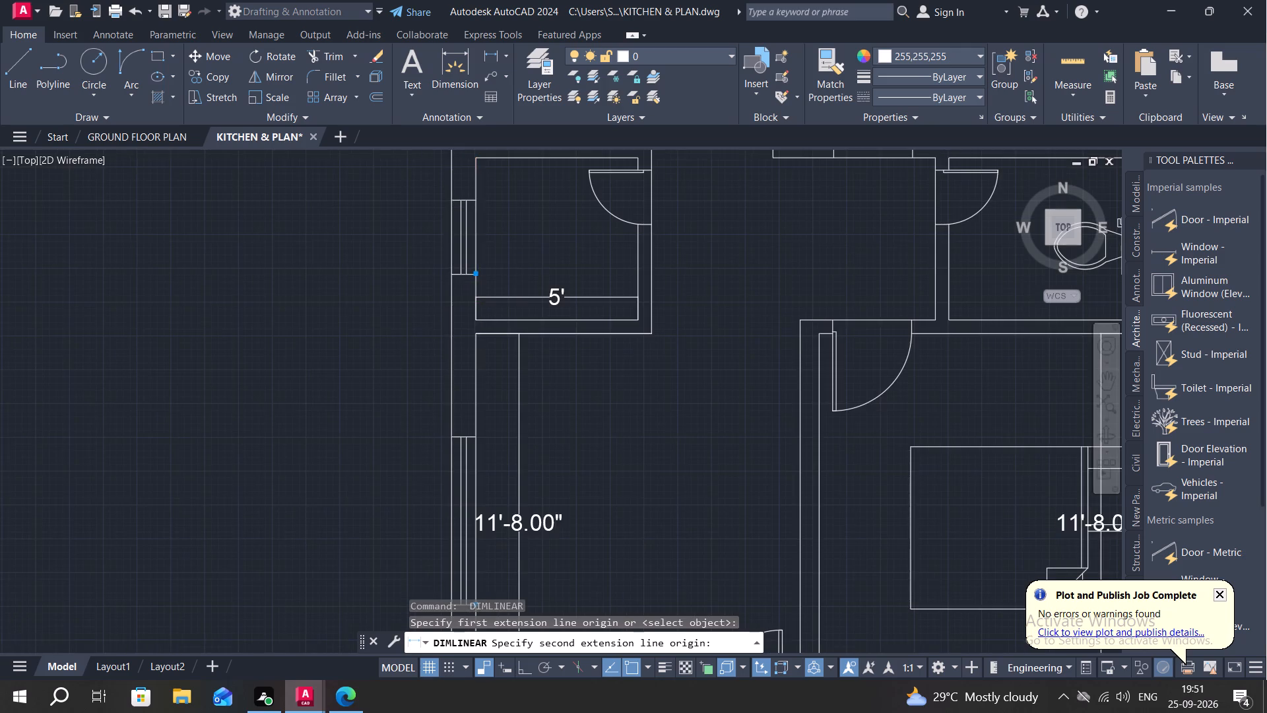
left_click(471, 333)
left_click(496, 311)
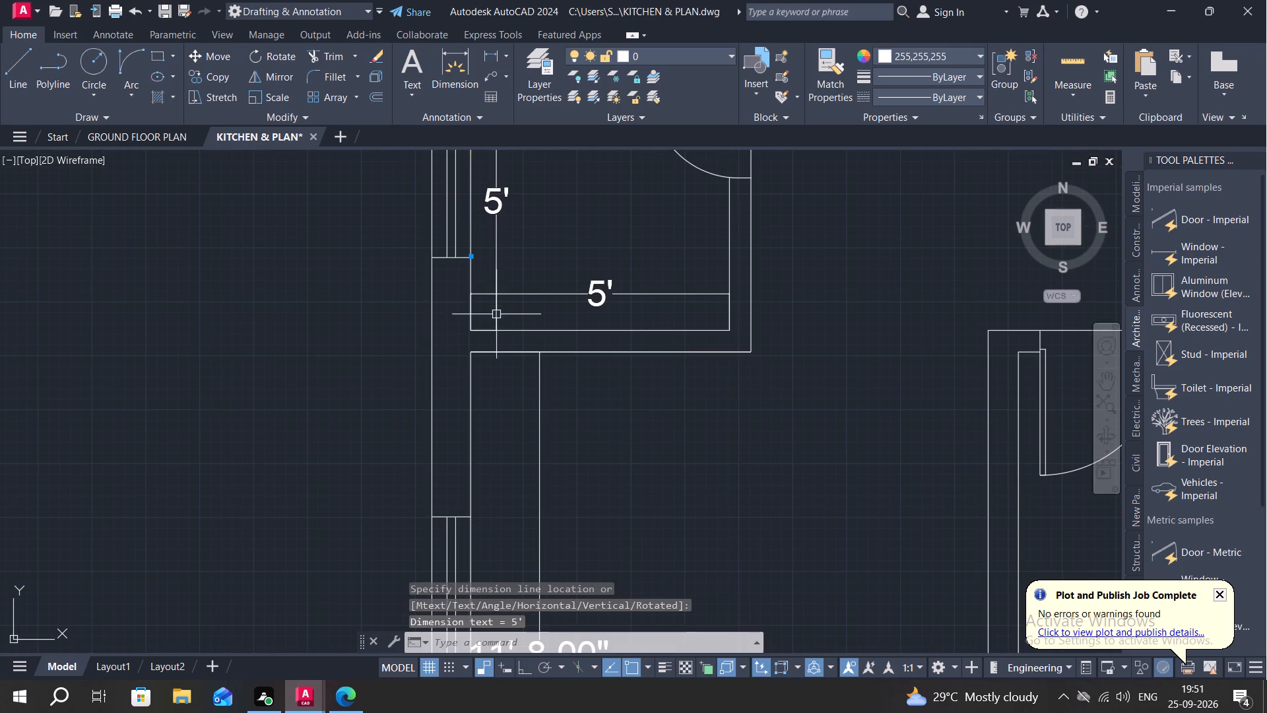
Dimension the toilet room's inner width and depth with linear dimensions along its upper and right walls.
scroll(544, 241, "down", 1)
scroll(612, 221, "down", 3)
middle_click_drag(664, 228, 500, 267)
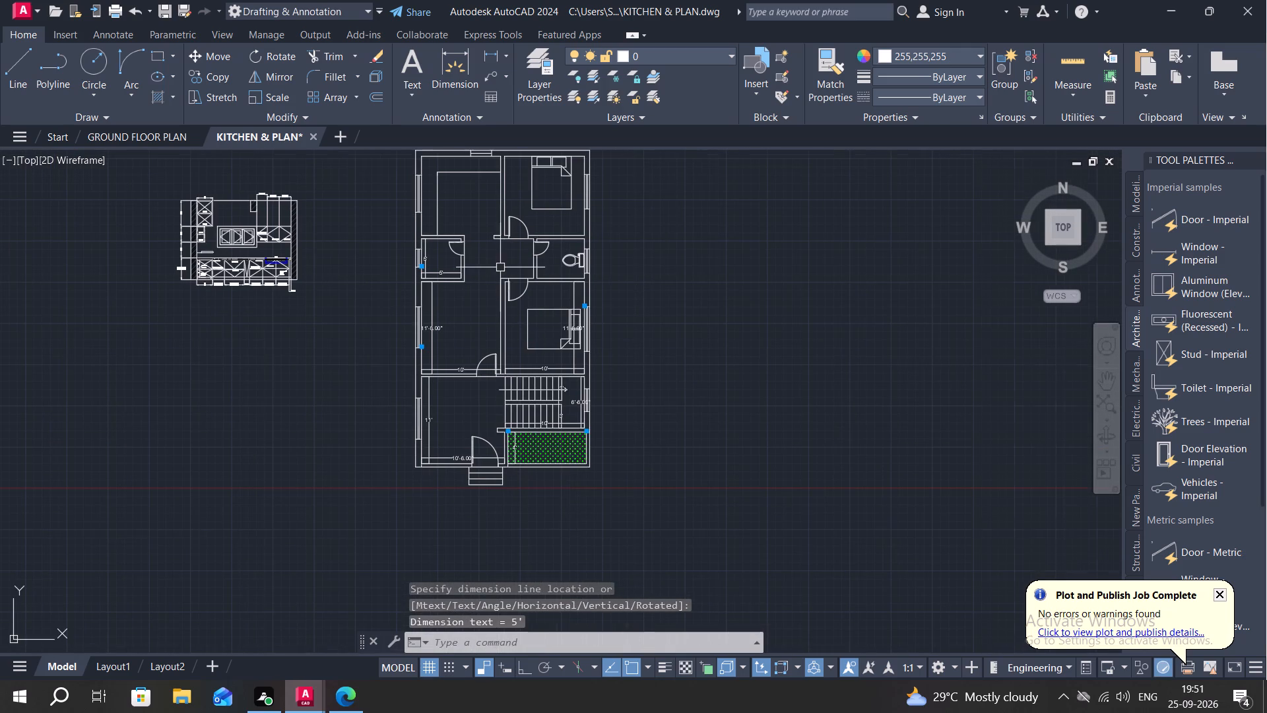
key("space")
scroll(538, 238, "up", 3)
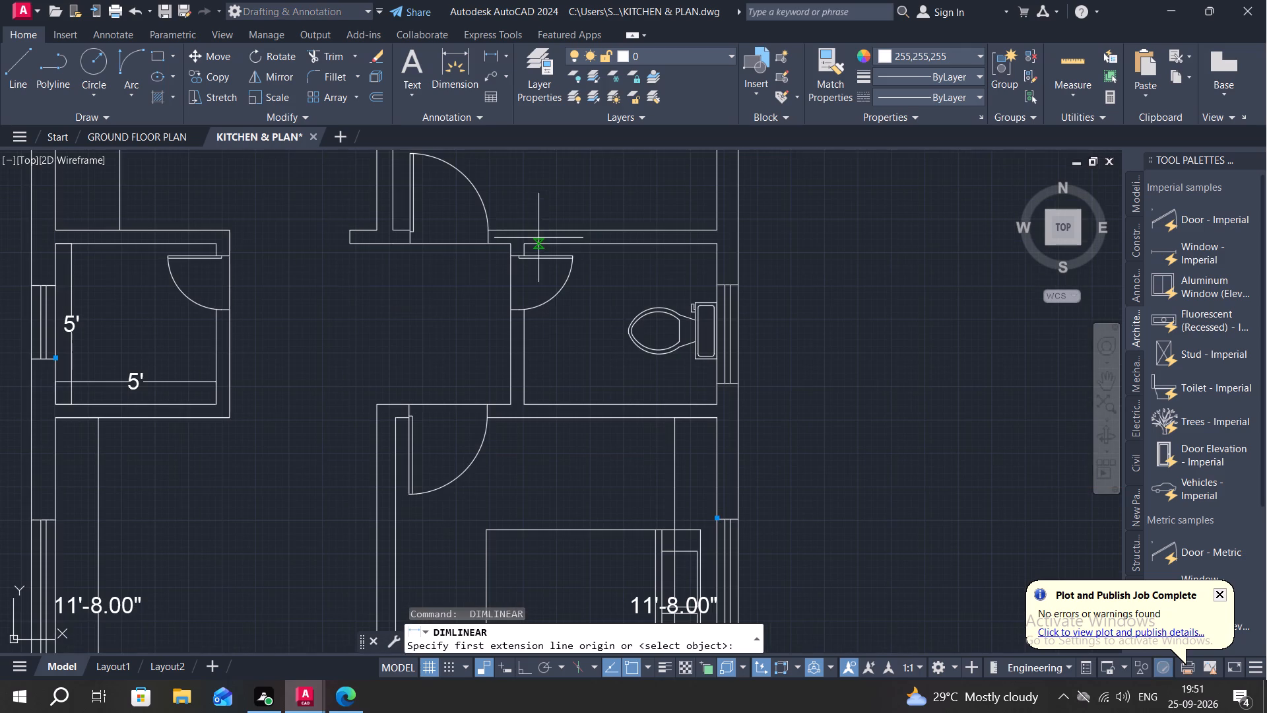
left_click(528, 244)
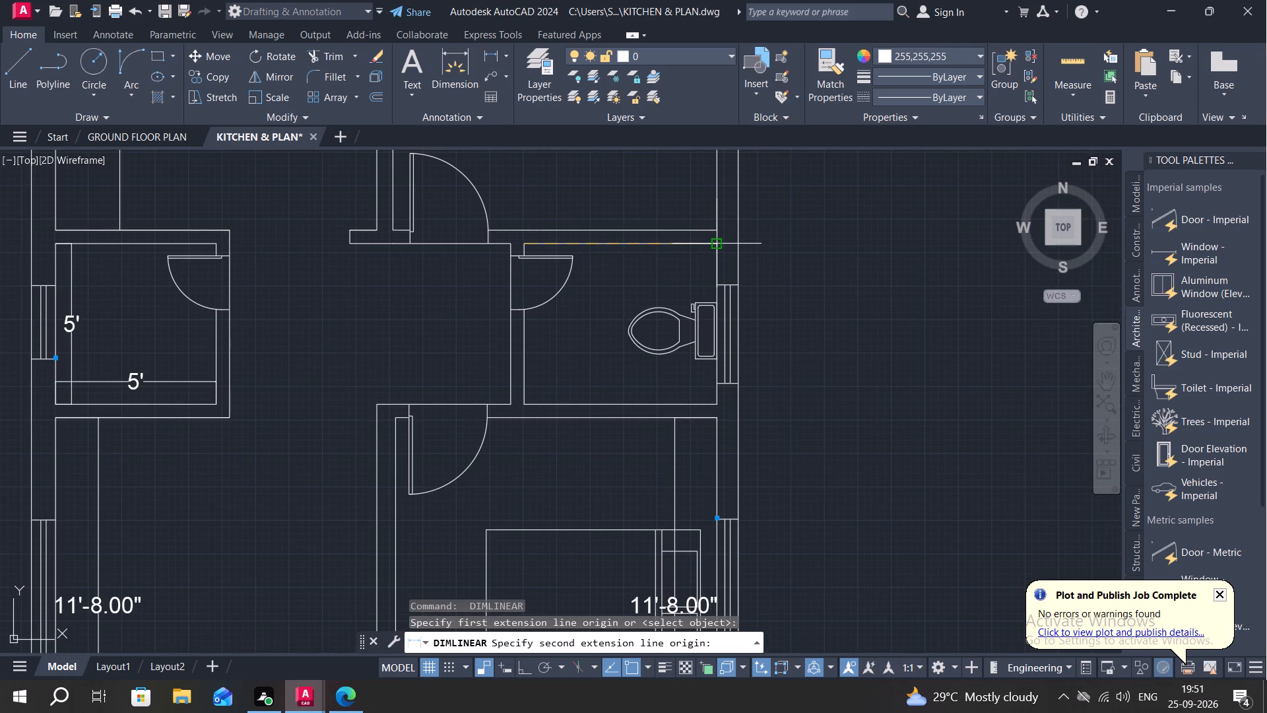
left_click(712, 244)
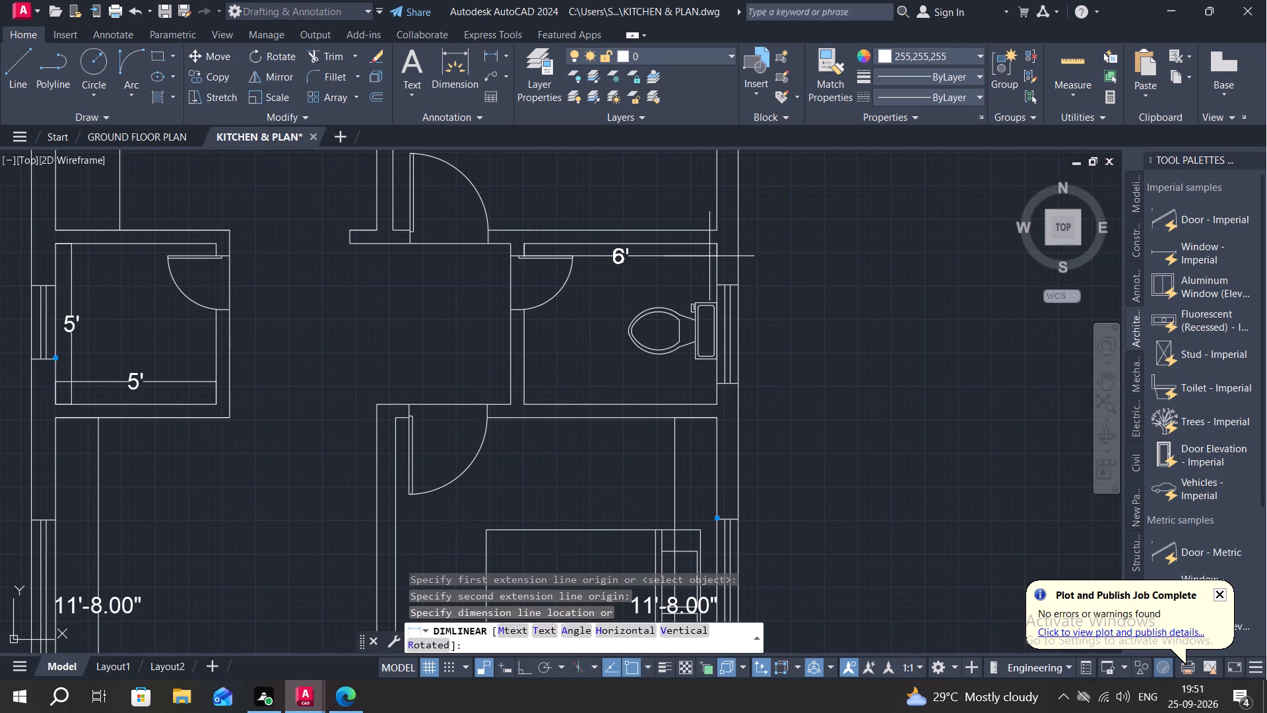
left_click(709, 255)
key("space")
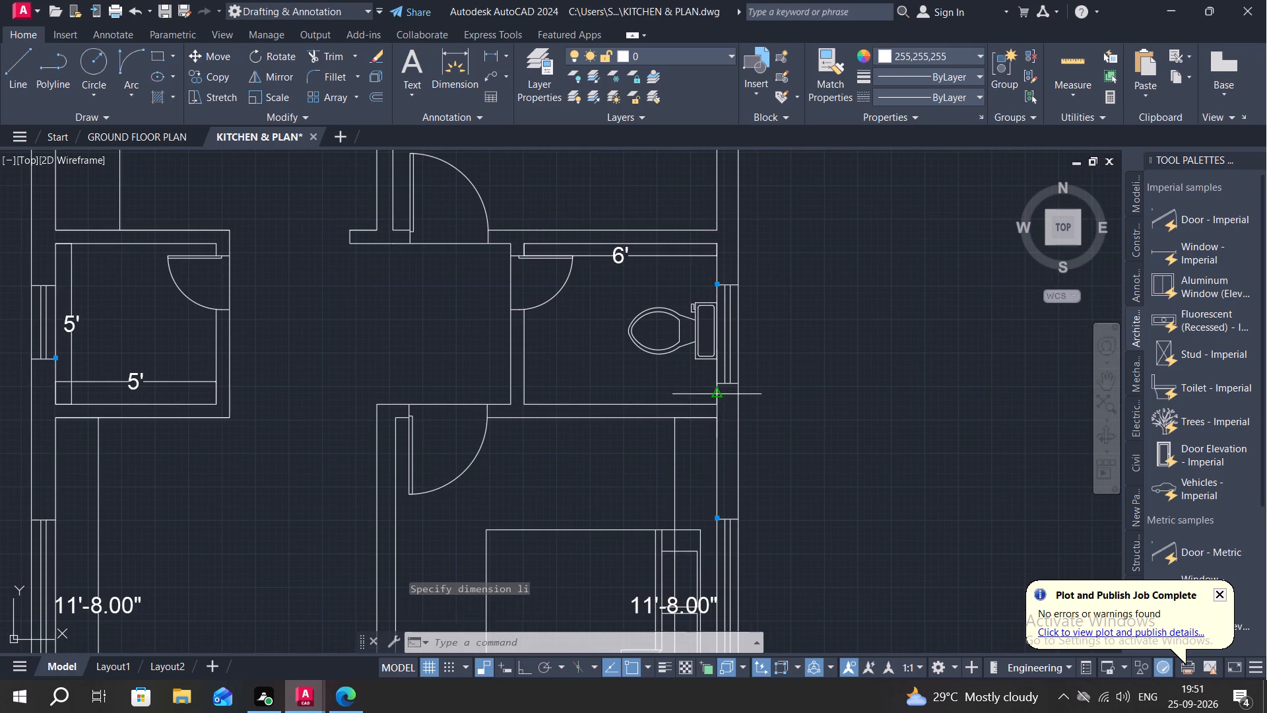
left_click(714, 401)
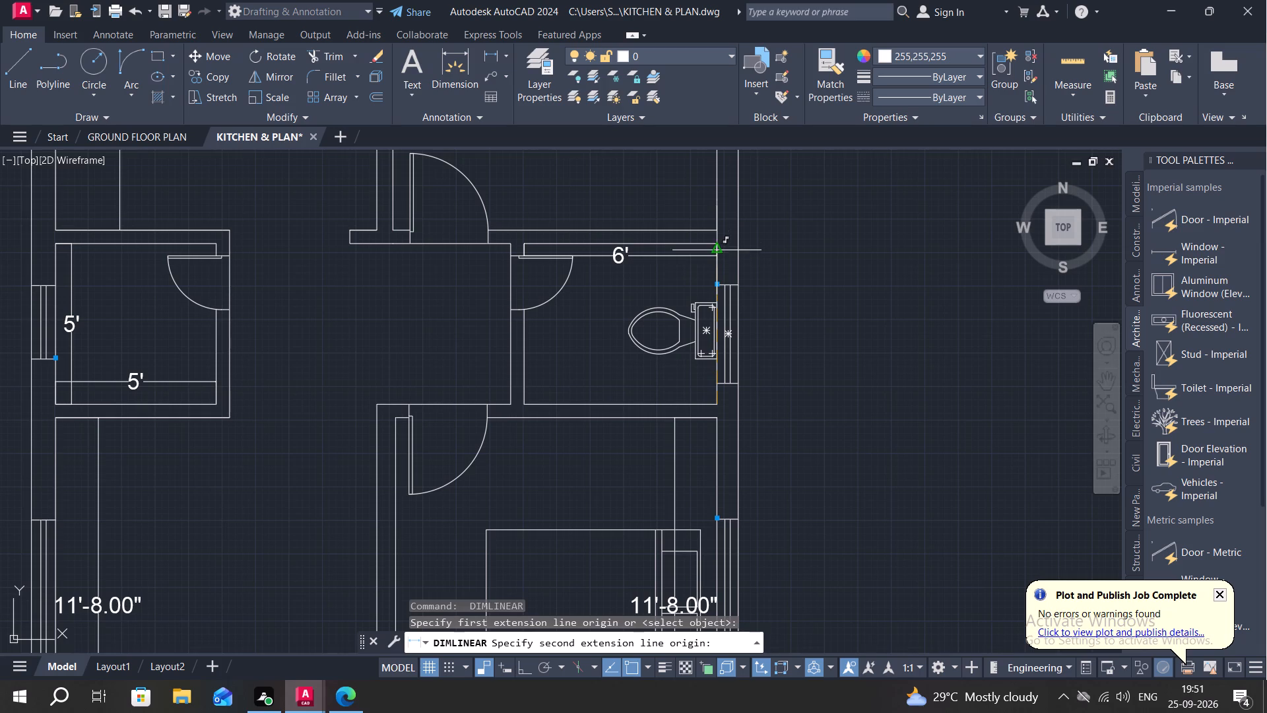
left_click(712, 241)
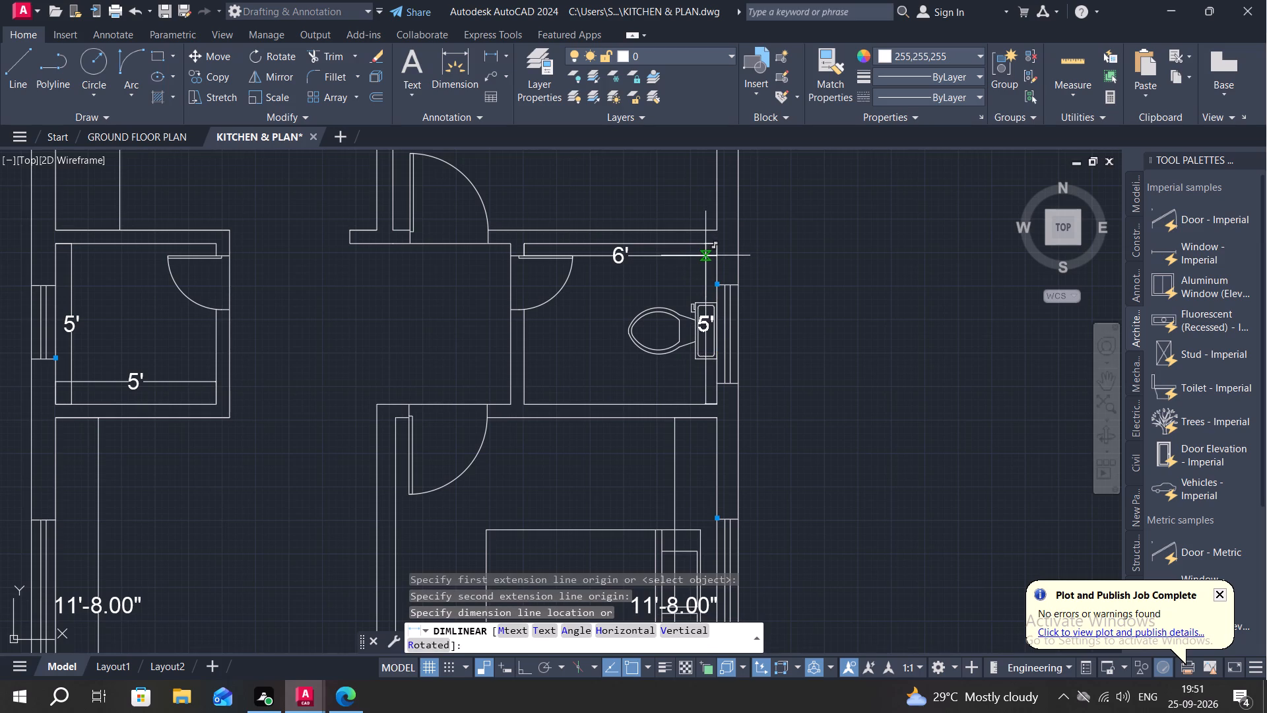
left_click(707, 256)
Dimension the inner width and depth of the plan's upper-left room with the counter, along its upper and left walls.
middle_click_drag(612, 298, 657, 490)
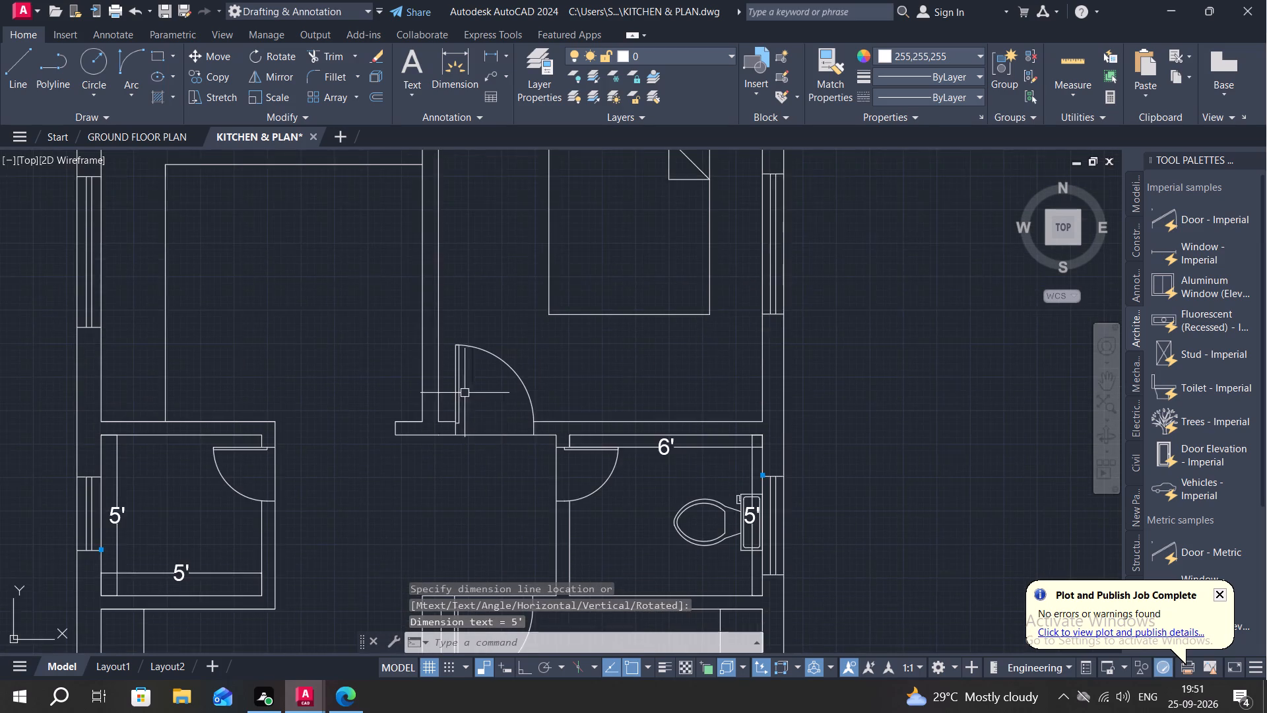
scroll(471, 388, "down", 1)
key("space")
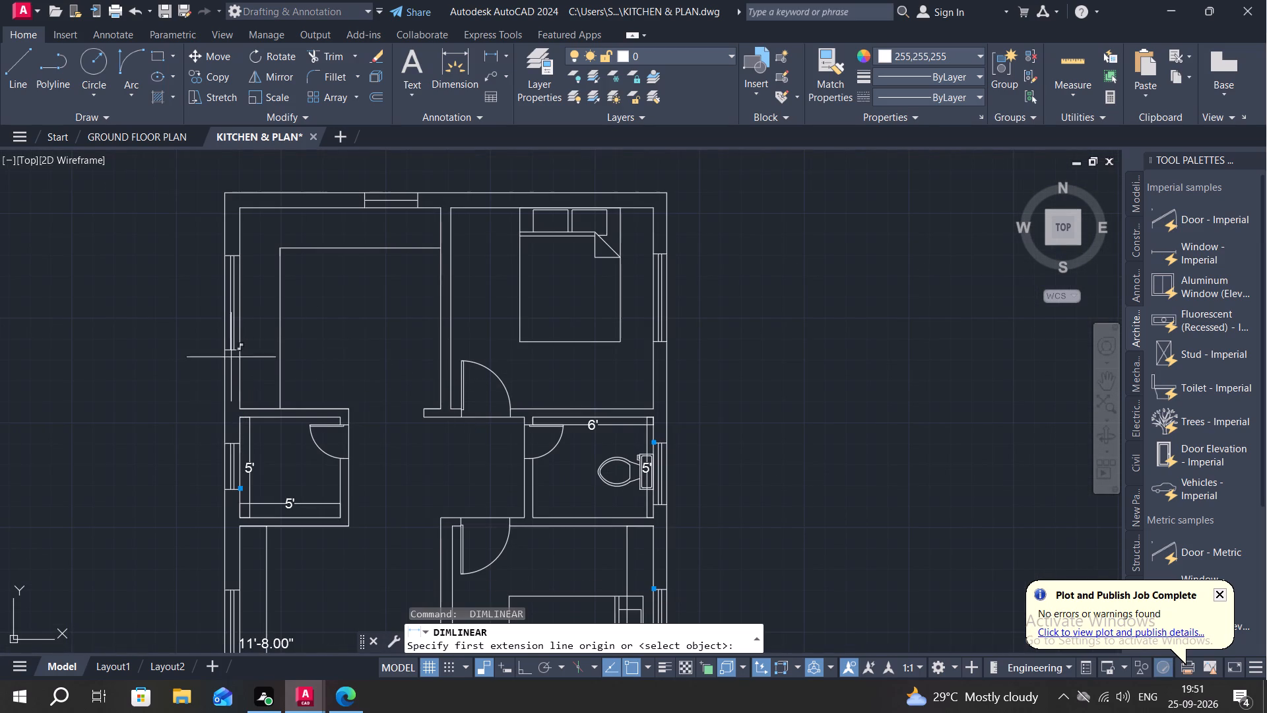
left_click(240, 210)
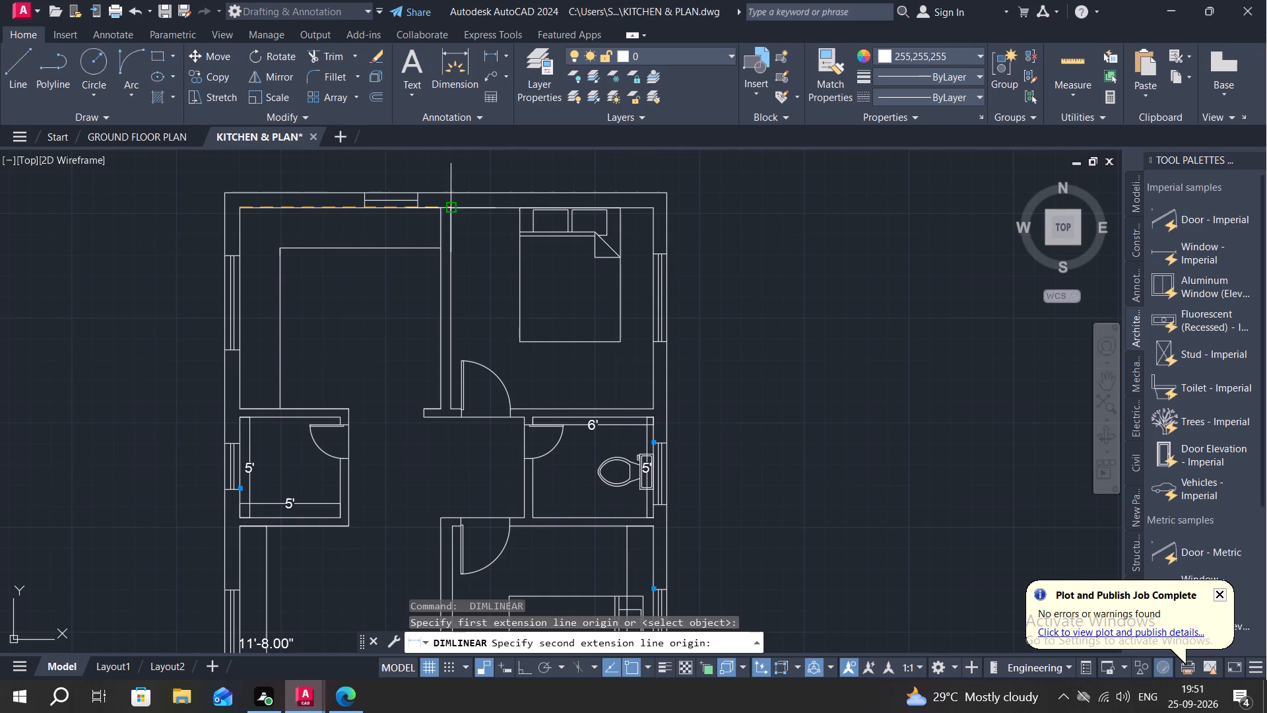
left_click(442, 206)
left_click(440, 216)
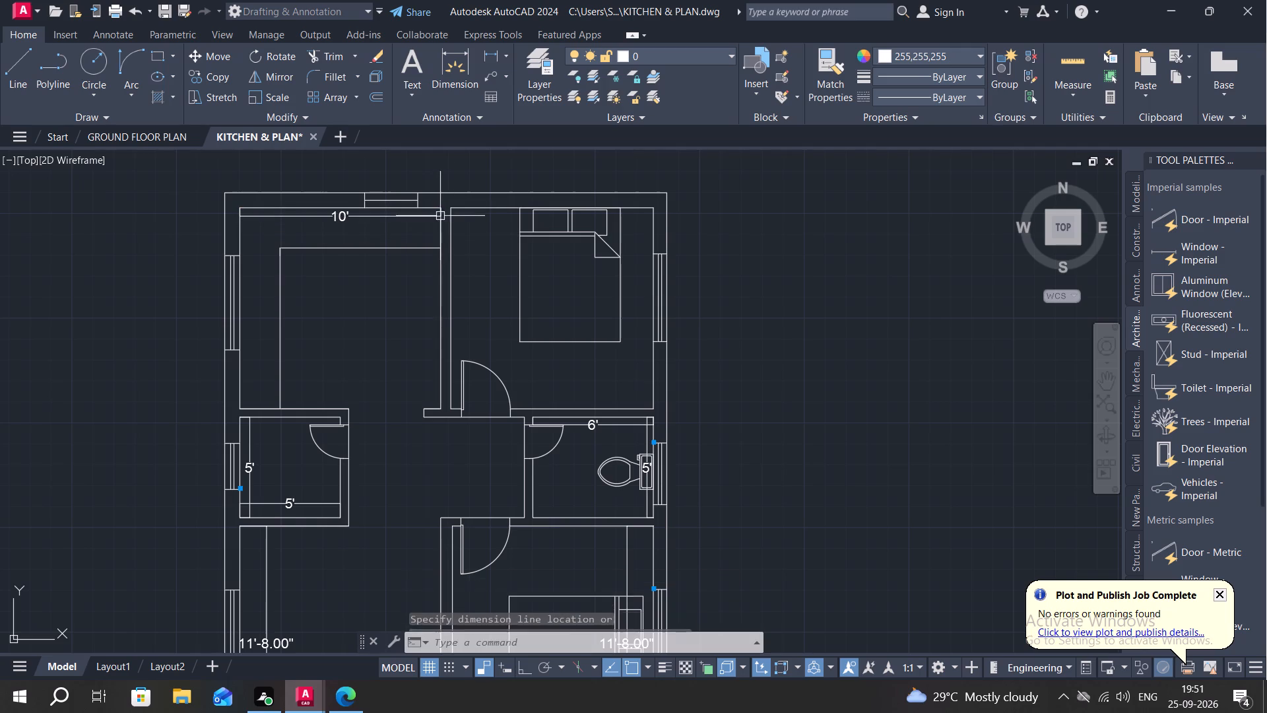
key("space")
left_click(240, 407)
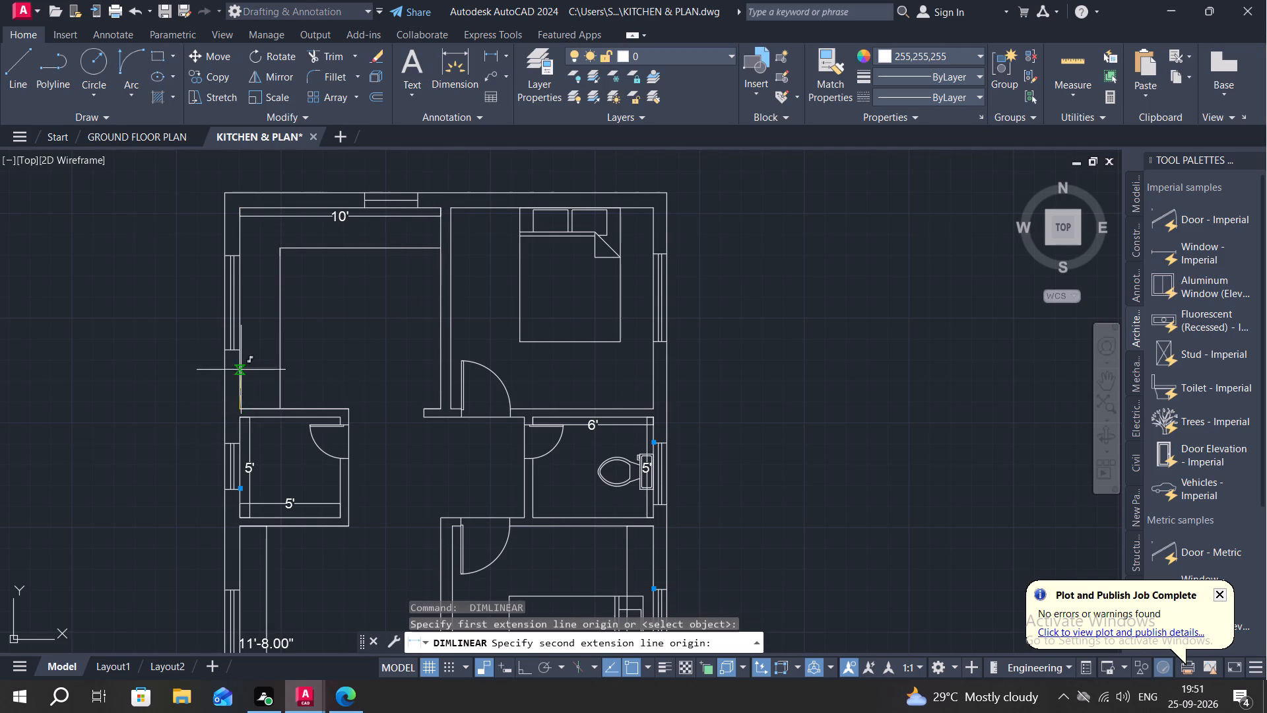
left_click(236, 207)
left_click(249, 210)
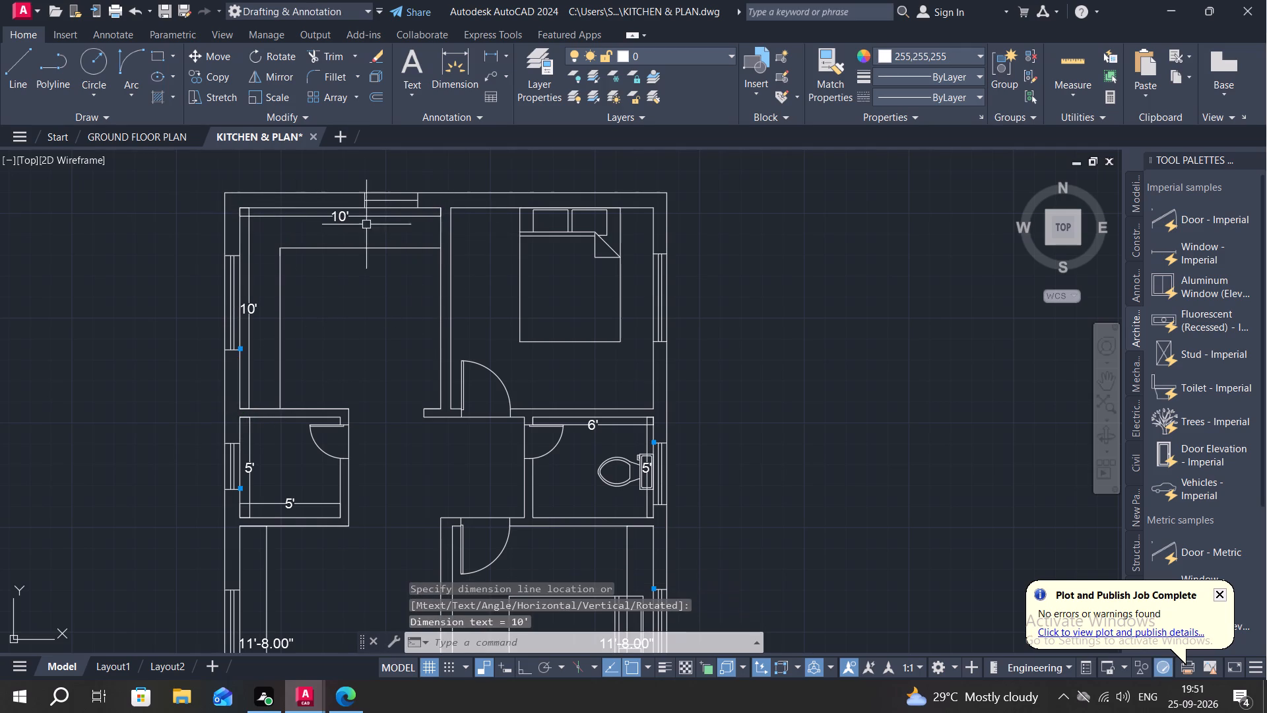
Dimension the inner width and depth of the plan's upper-right bedroom, along its upper and right walls.
key("space")
left_click(451, 206)
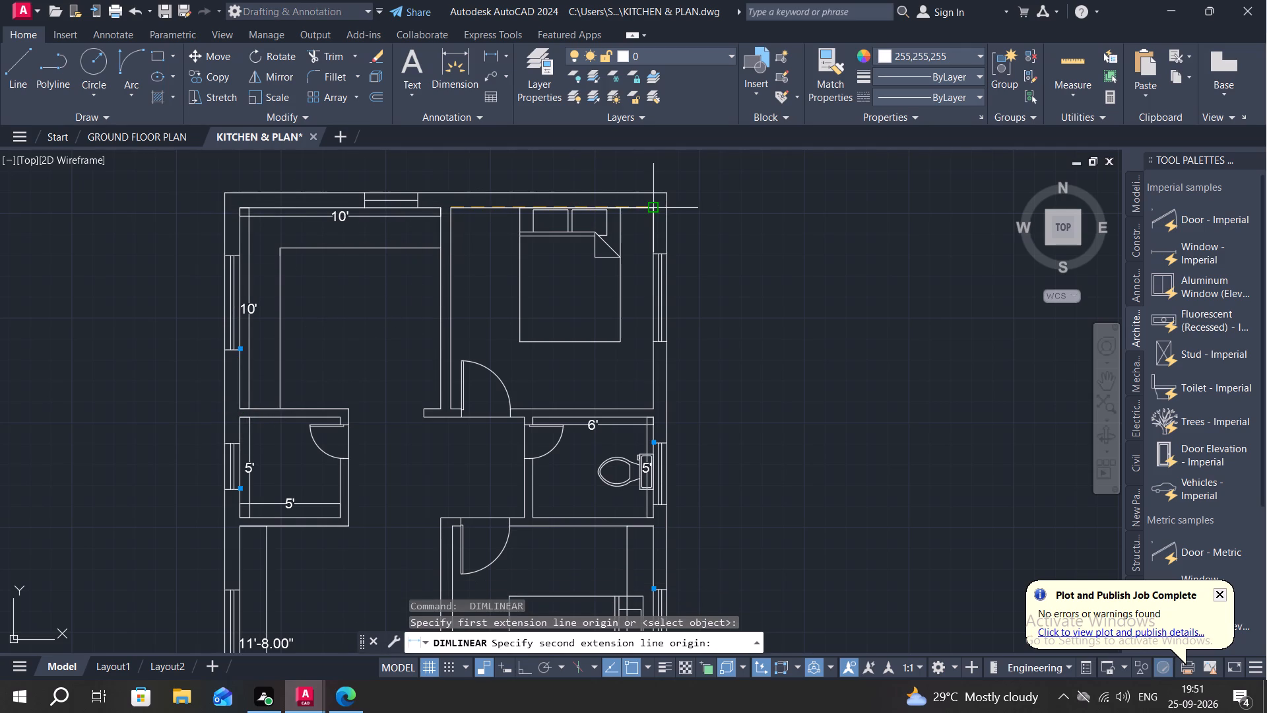
left_click(655, 209)
left_click(653, 216)
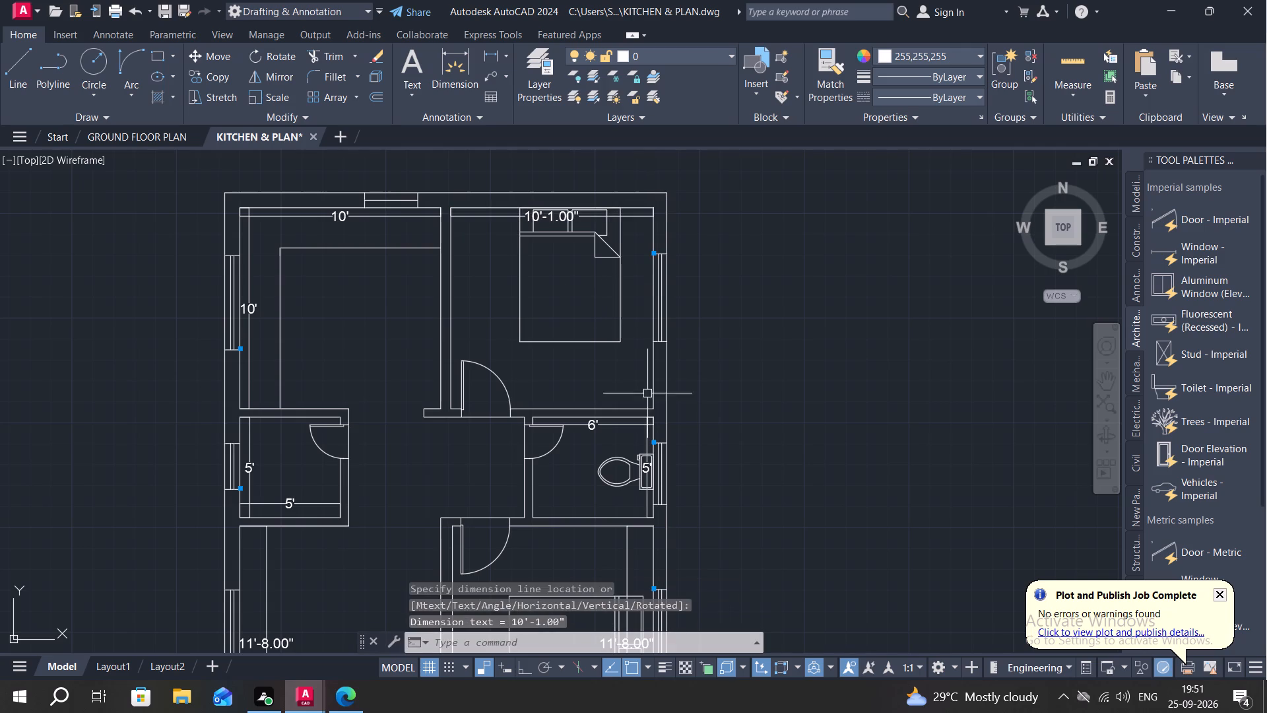
key("space")
left_click(653, 408)
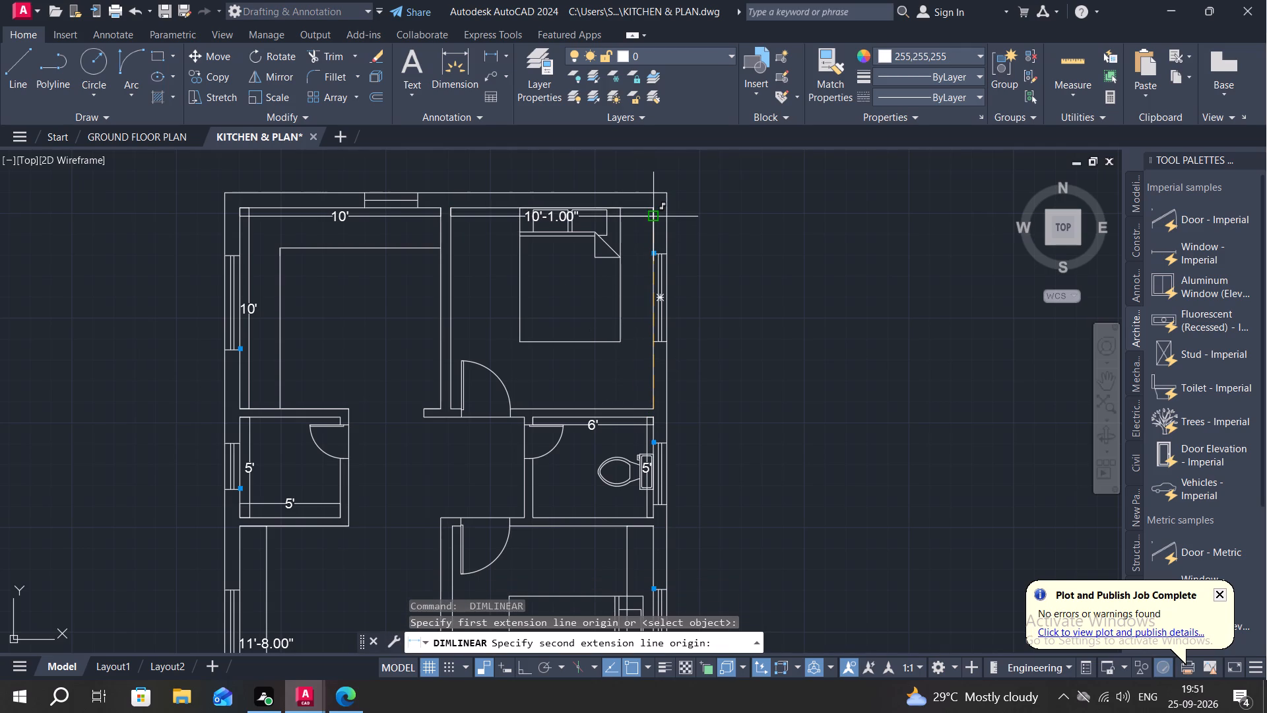
left_click(650, 203)
left_click(644, 205)
key("Escape")
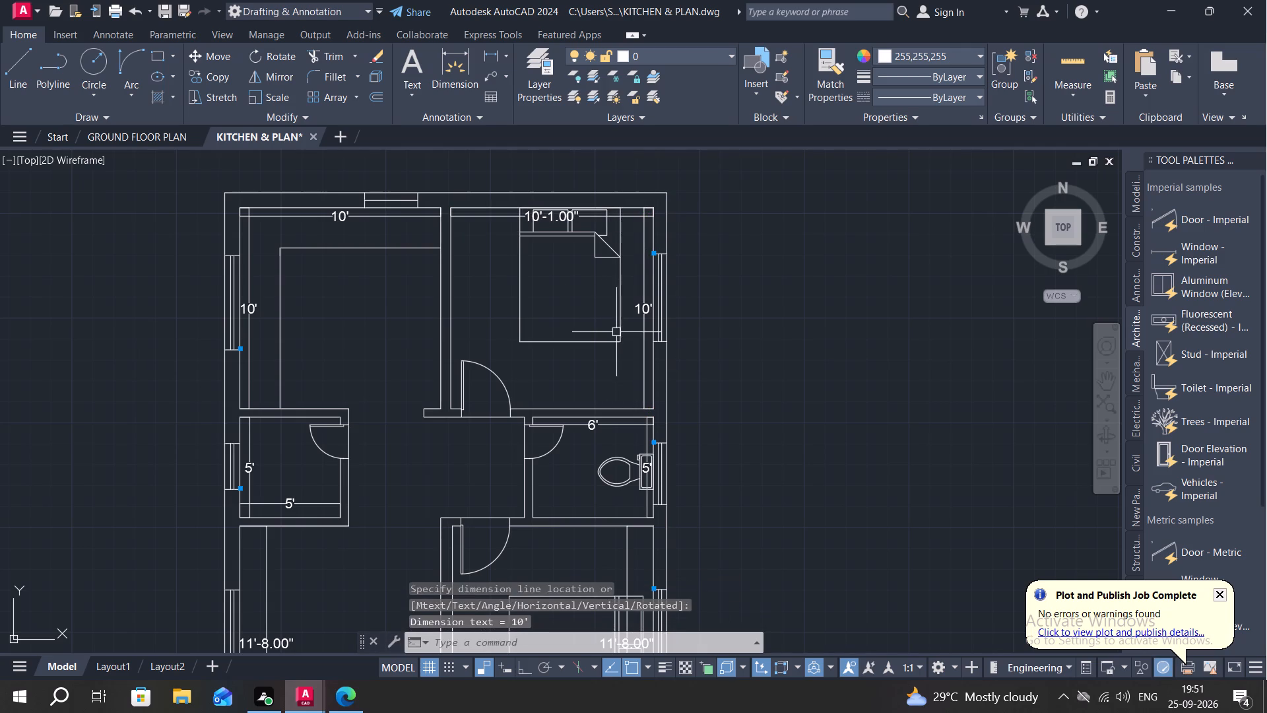
Change the colour of the window outline in the entrance room's left outer wall to blue.
scroll(490, 359, "down", 2)
middle_click_drag(304, 377, 439, 268)
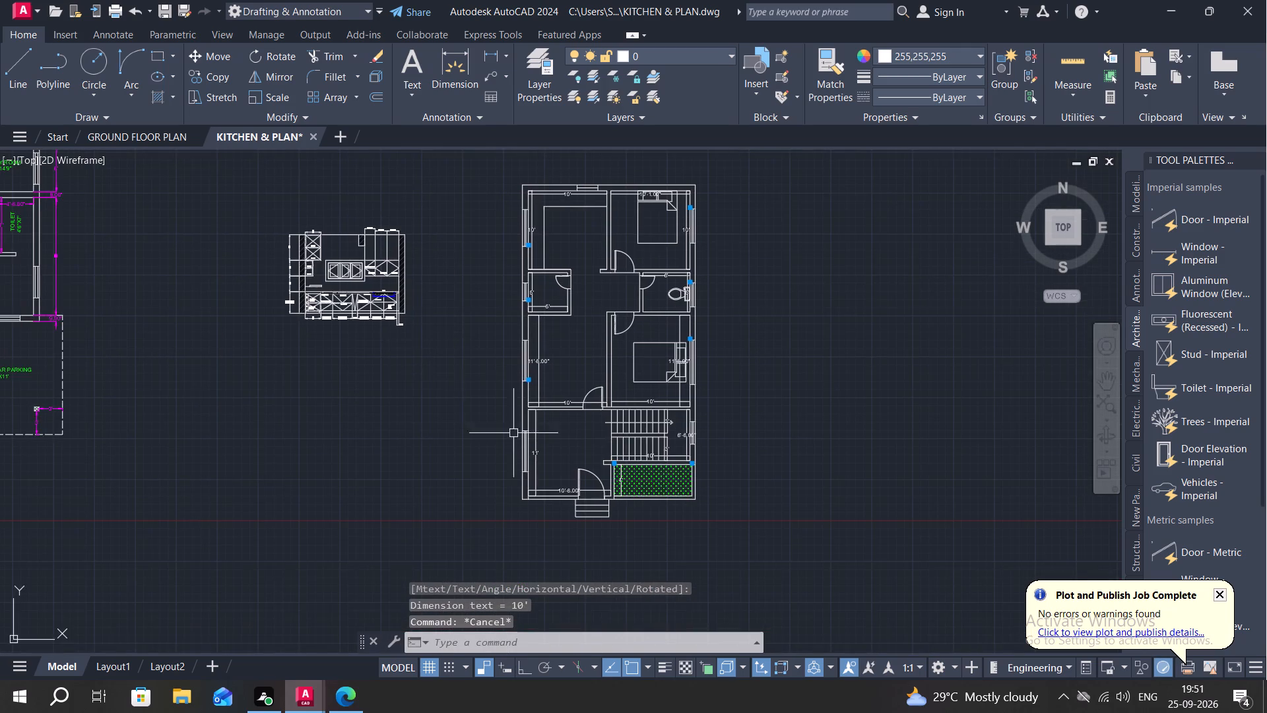
scroll(511, 445, "up", 4)
left_click(573, 436)
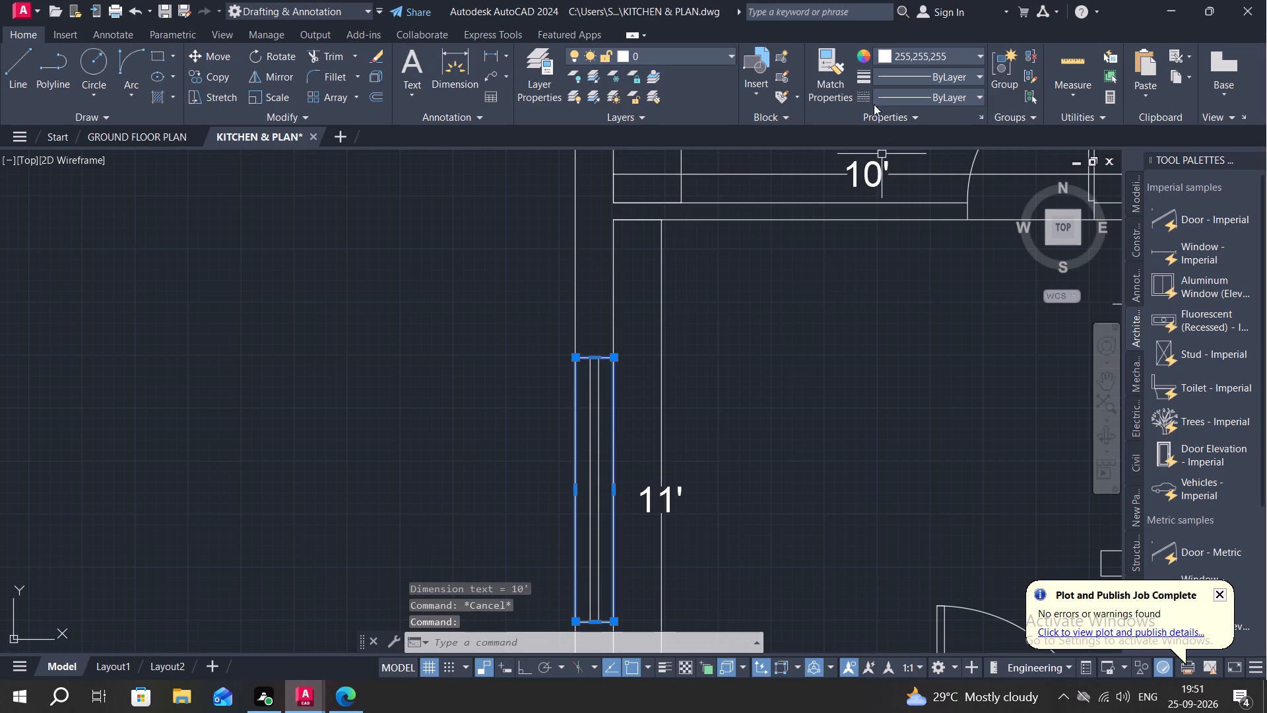
left_click(916, 57)
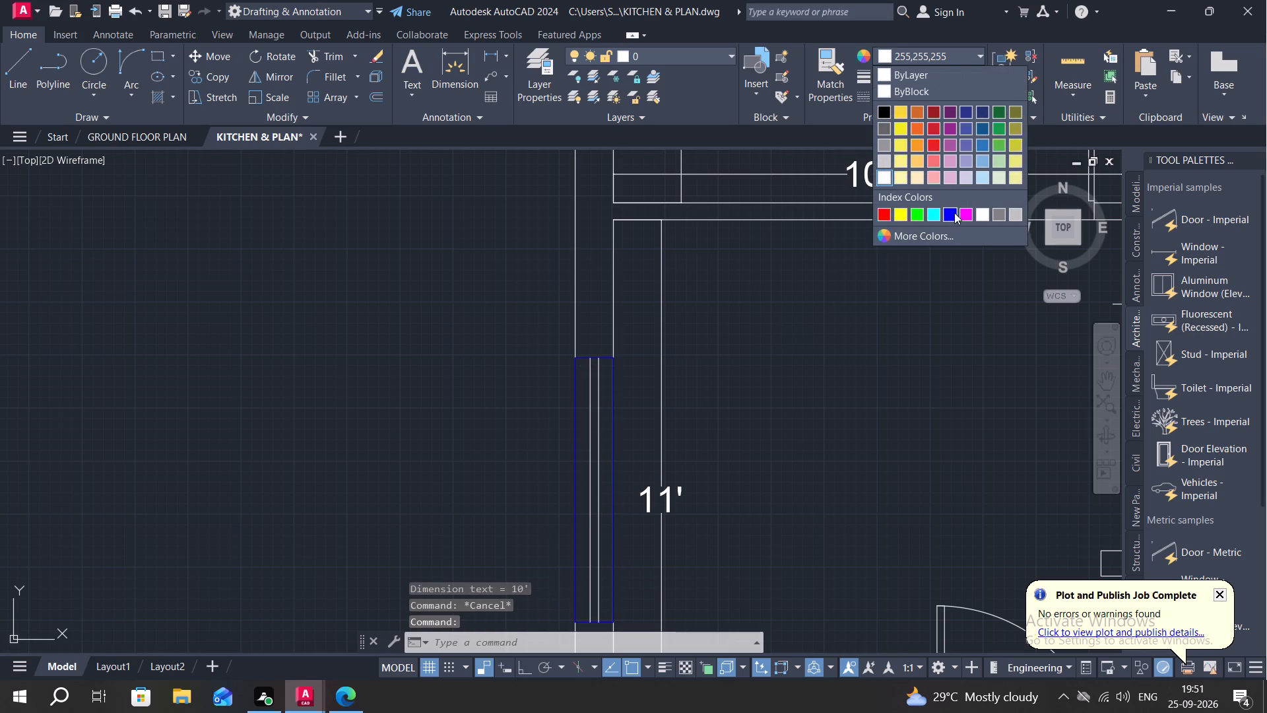
left_click(955, 213)
key("Escape")
Use Match Properties to copy the blue window outline's properties to the two inner lines of the entrance room's window.
left_click(829, 71)
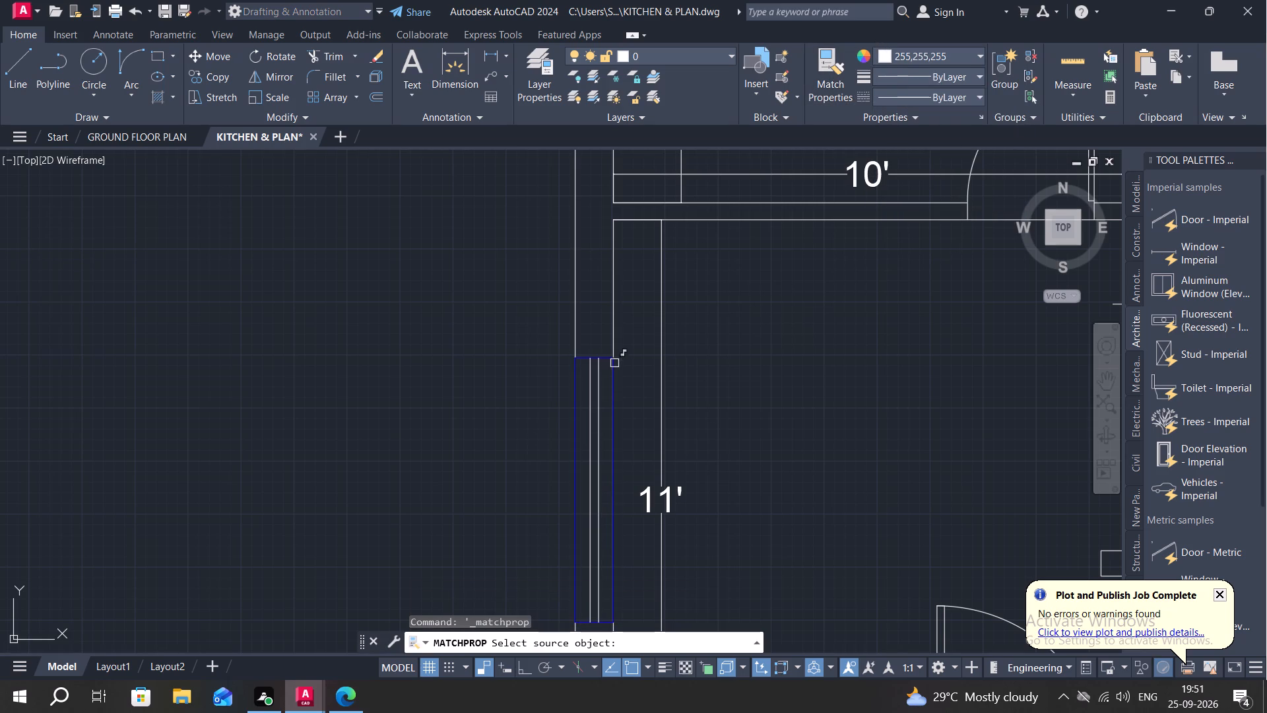
left_click(613, 395)
left_click(599, 396)
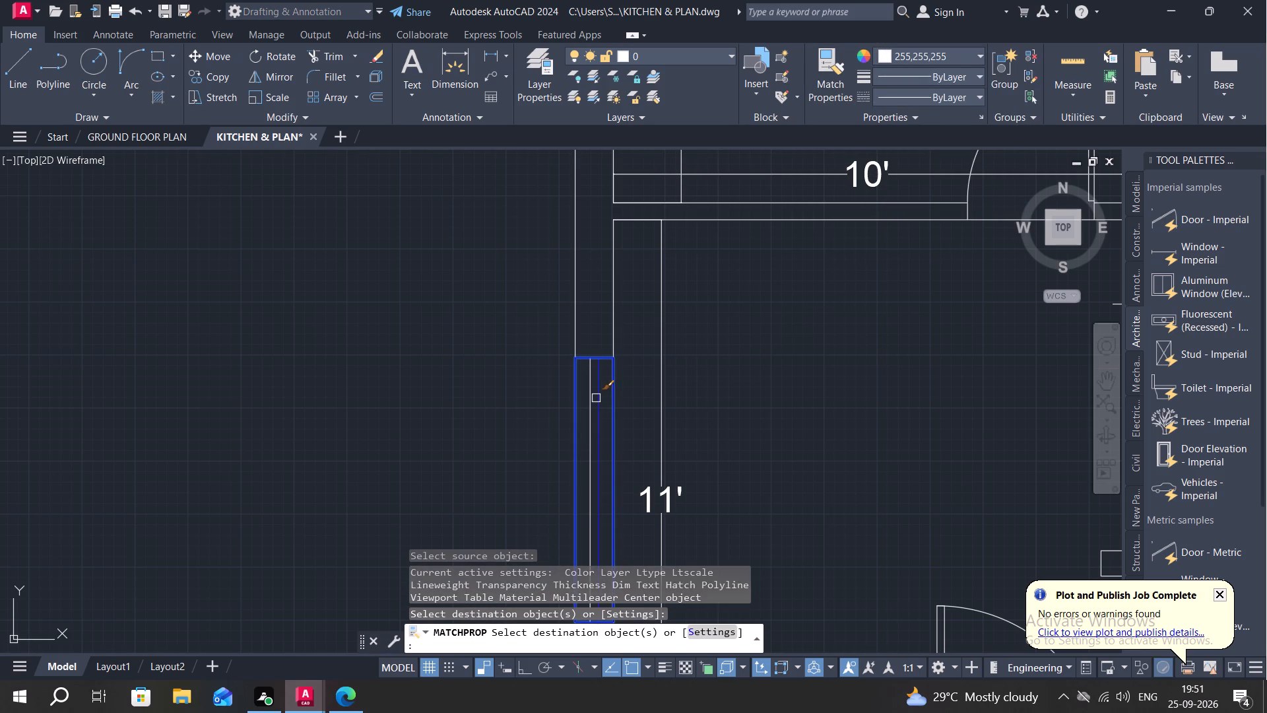
left_click(593, 398)
Match the blue properties onto the outline and inner lines of the left-wall window in the room above the entrance room.
scroll(500, 368, "down", 3)
middle_click_drag(412, 332, 388, 234)
middle_click_drag(445, 184, 464, 343)
scroll(507, 283, "up", 4)
left_click(523, 329)
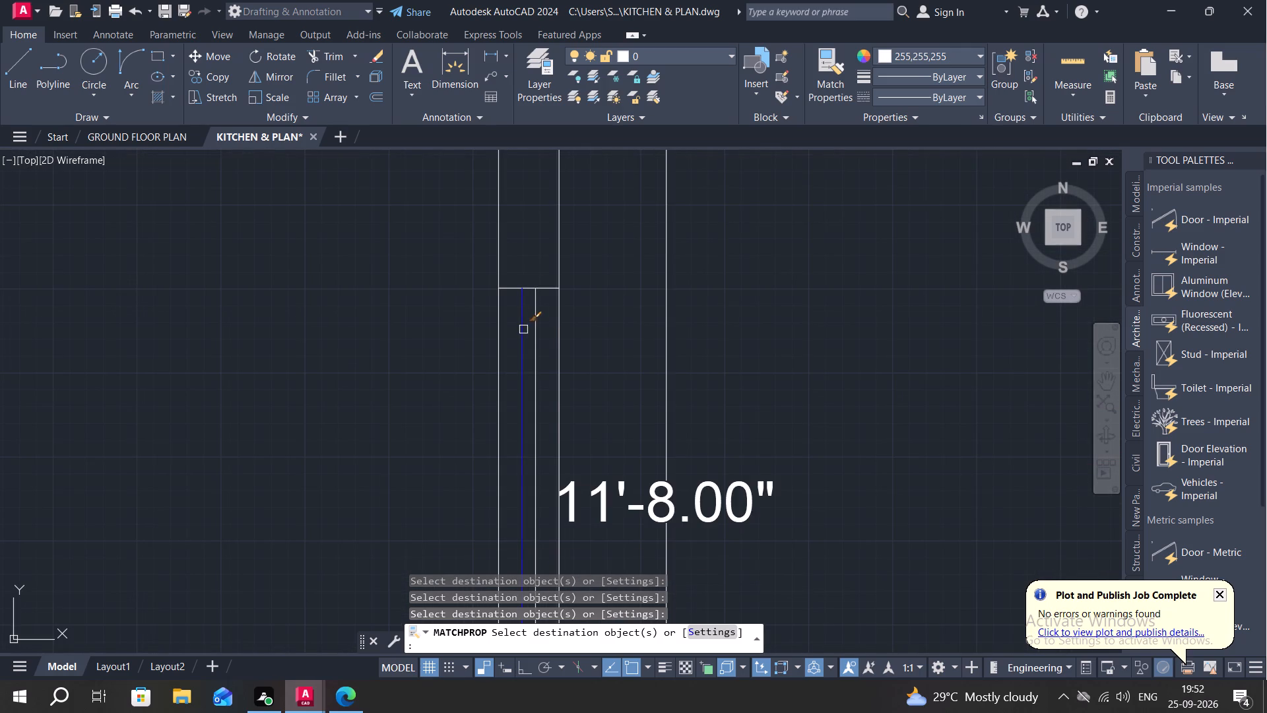
left_click(536, 331)
left_click(500, 333)
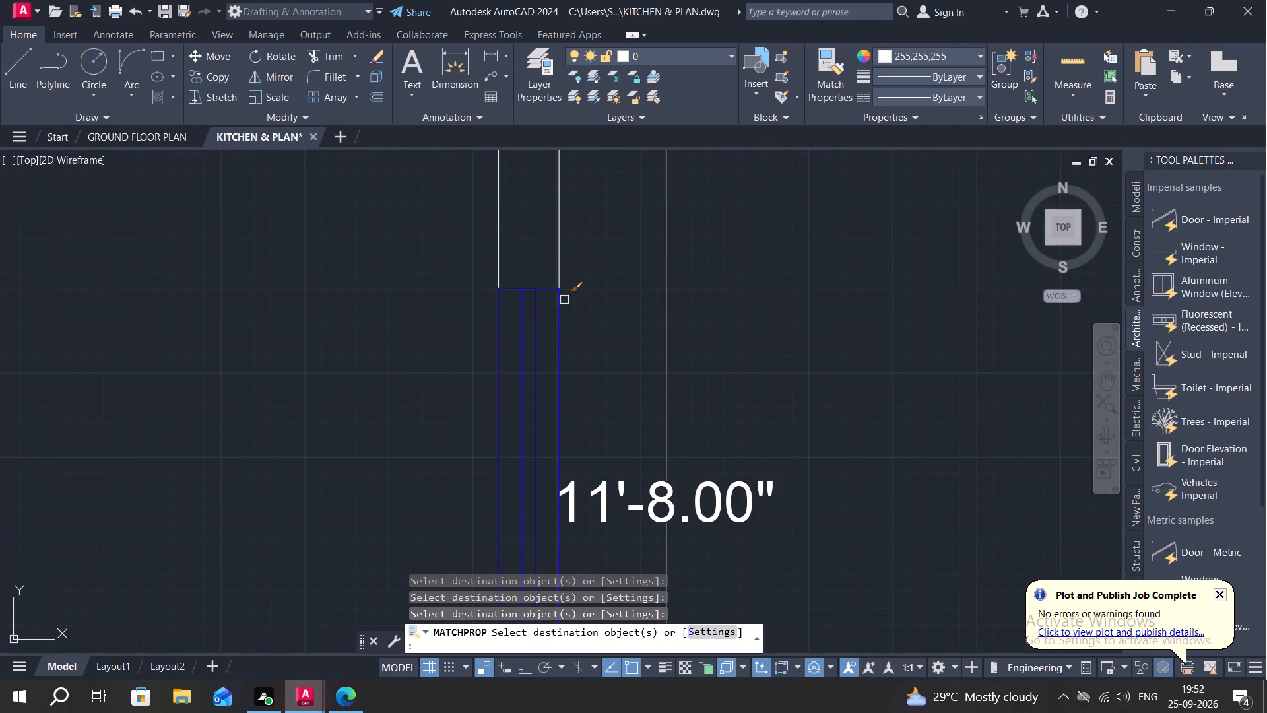
Match the blue properties onto the outline and both inner lines of the staircase window in the right outer wall.
scroll(566, 301, "down", 3)
scroll(523, 347, "down", 2)
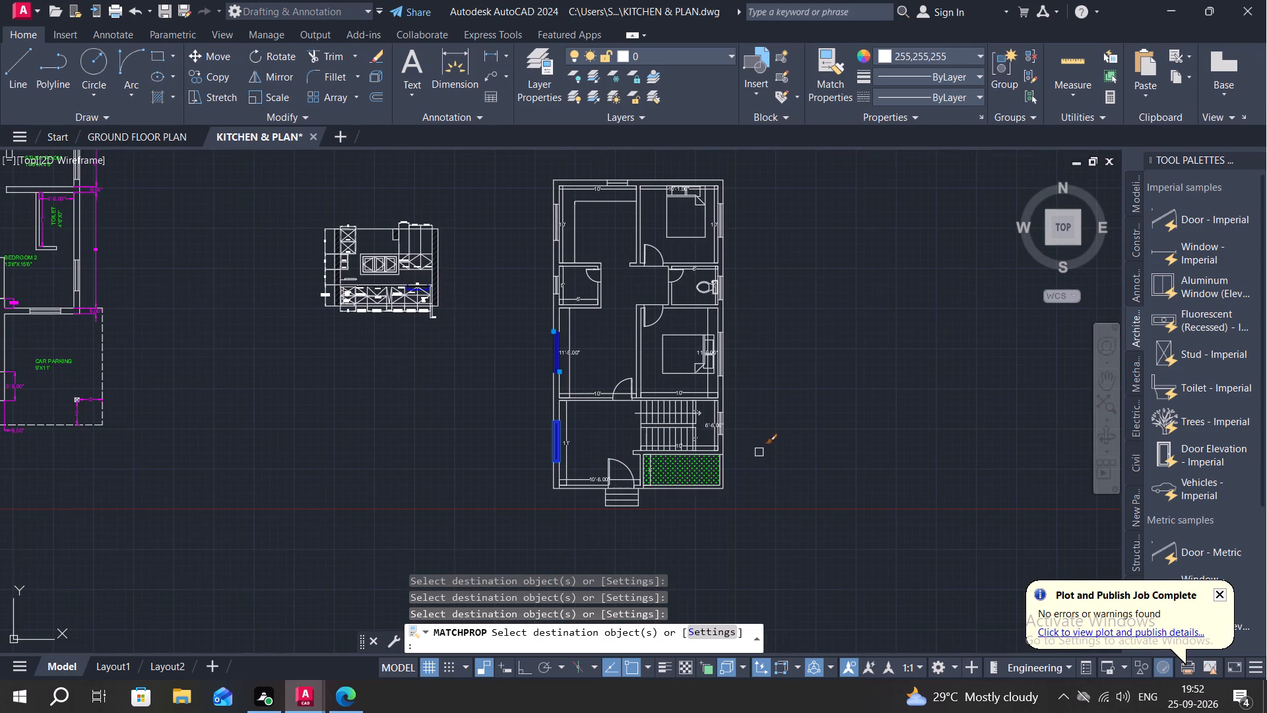
scroll(725, 438, "up", 6)
left_click(722, 421)
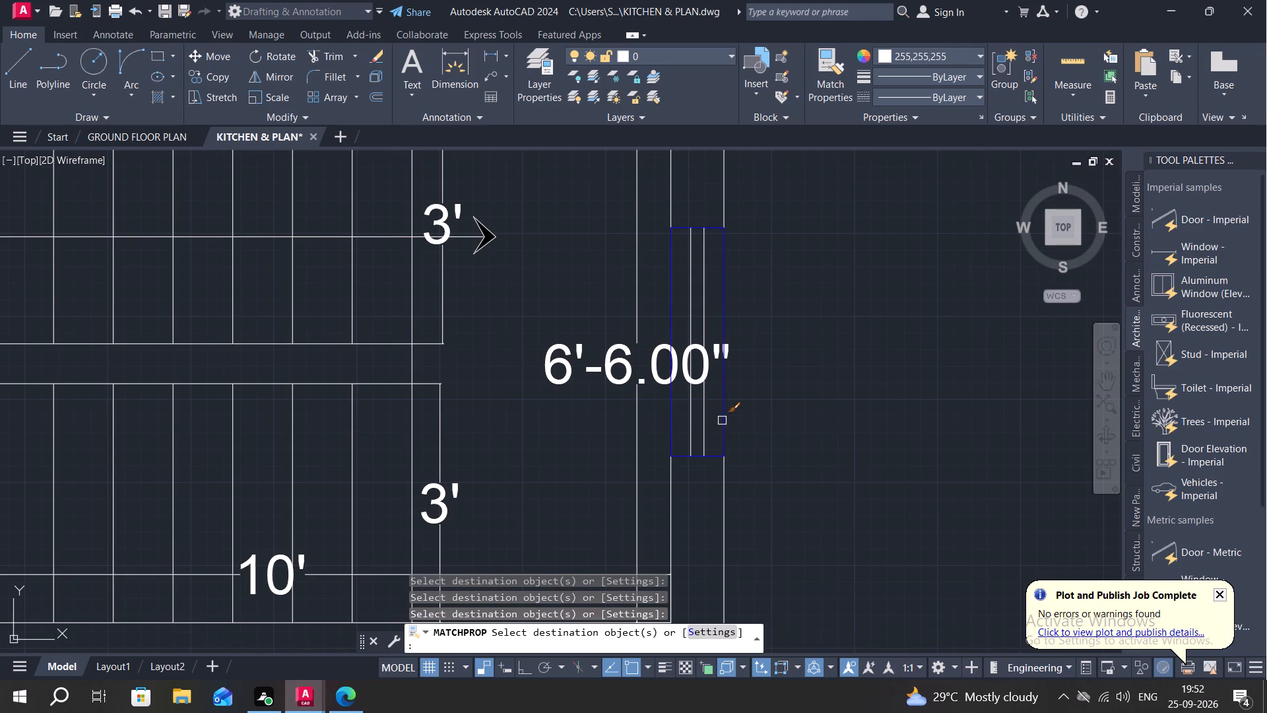
left_click(702, 420)
left_click(693, 419)
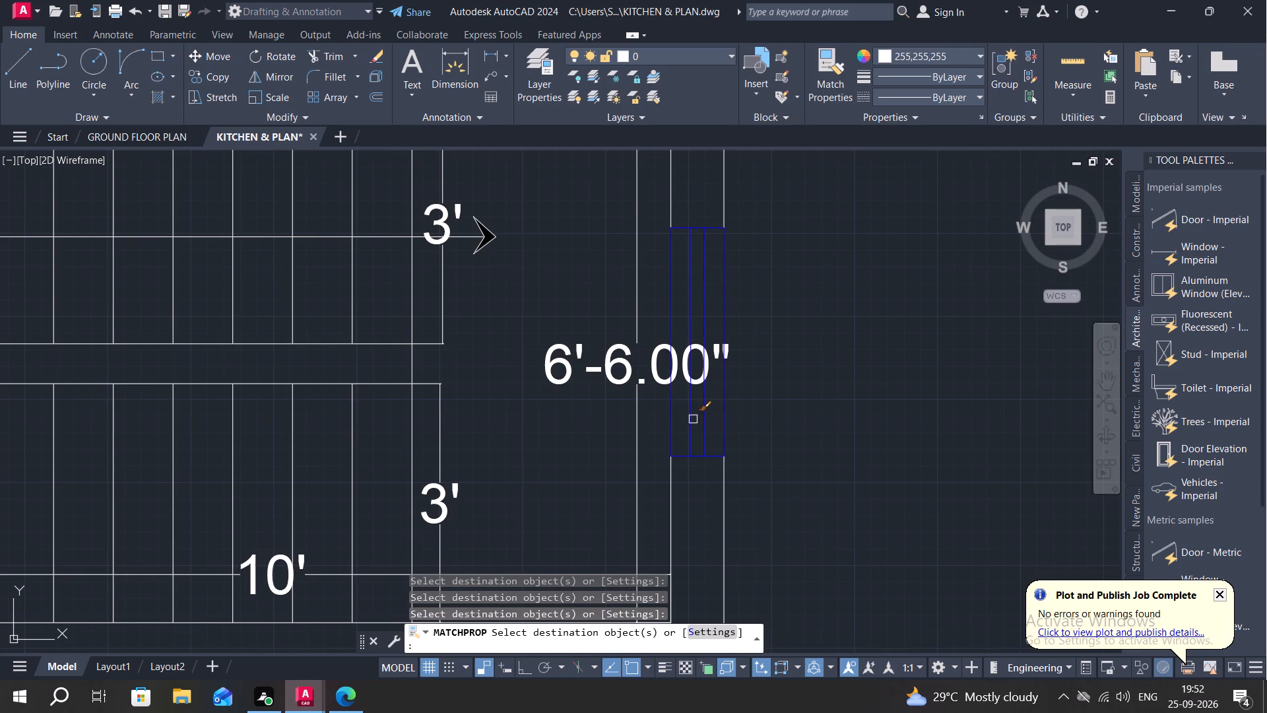
Match the blue properties onto the outline and inner lines of the right-wall window in the bedroom above the staircase.
scroll(843, 415, "down", 2)
middle_click_drag(843, 351, 841, 613)
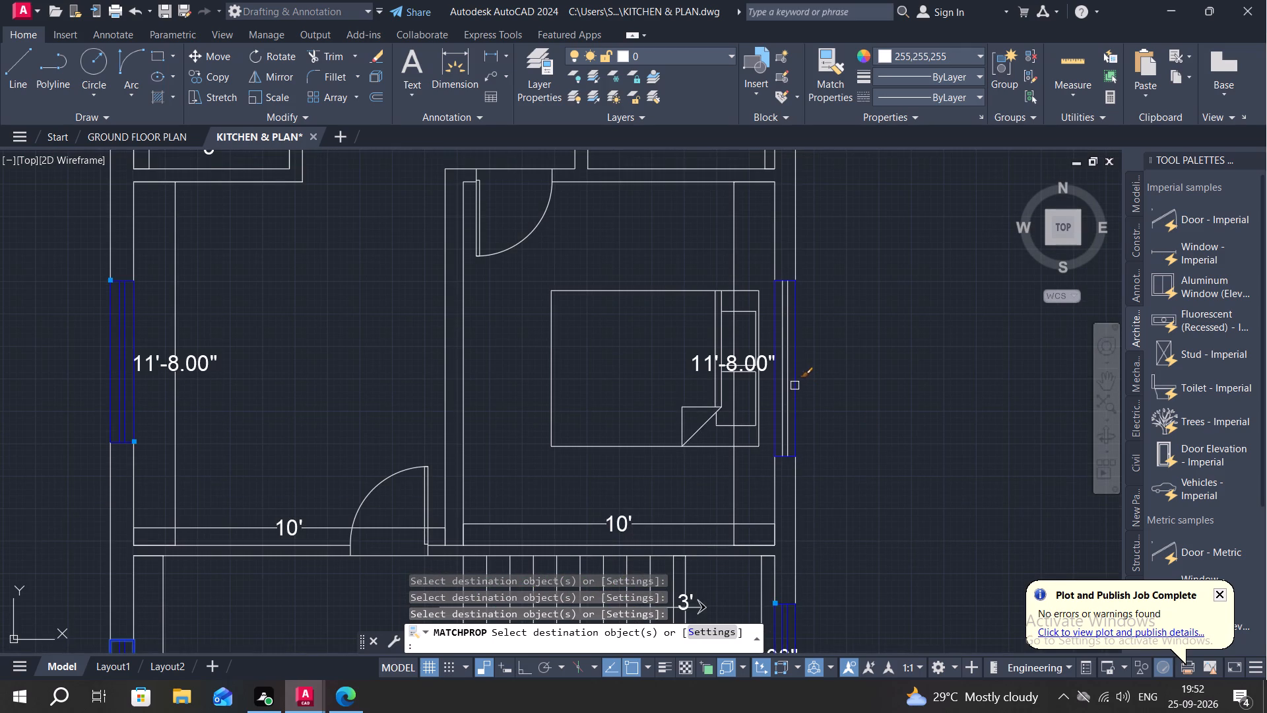
left_click(794, 384)
left_click(791, 385)
left_click(784, 386)
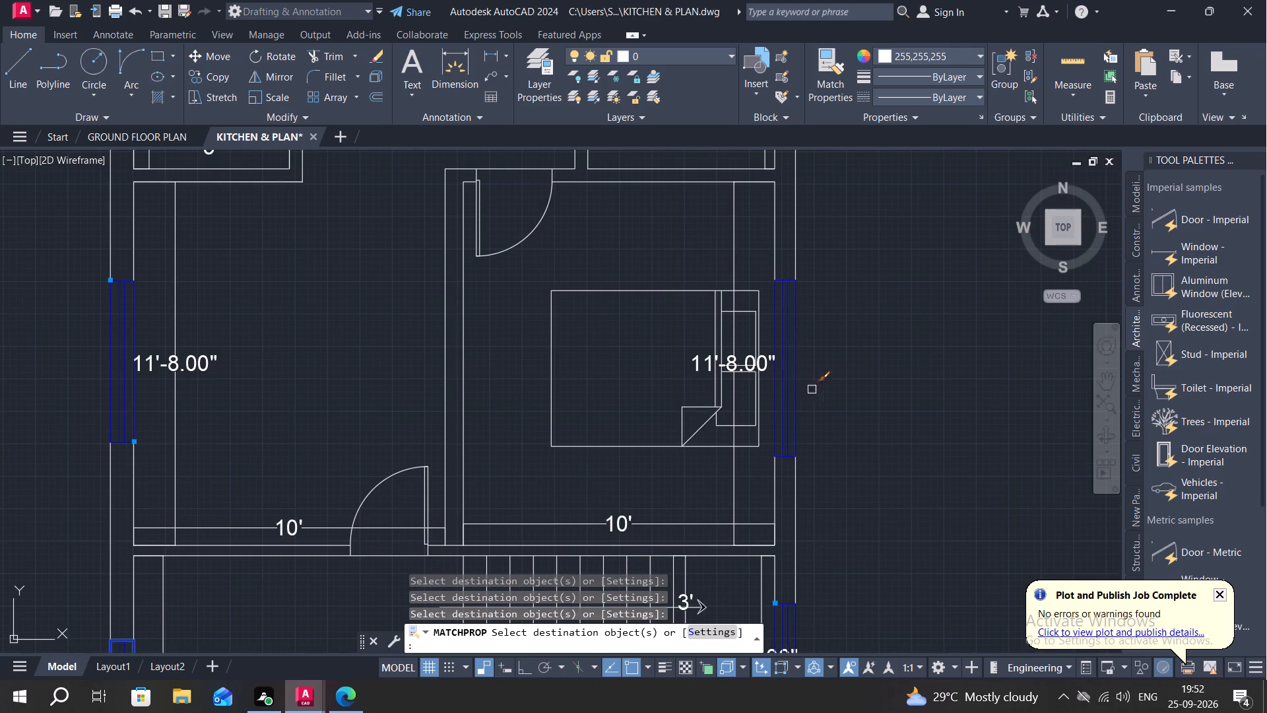
Match the blue properties onto the outline and both inner lines of the toilet window in the right outer wall.
scroll(812, 390, "down", 1)
middle_click_drag(851, 268, 860, 568)
scroll(813, 512, "up", 3)
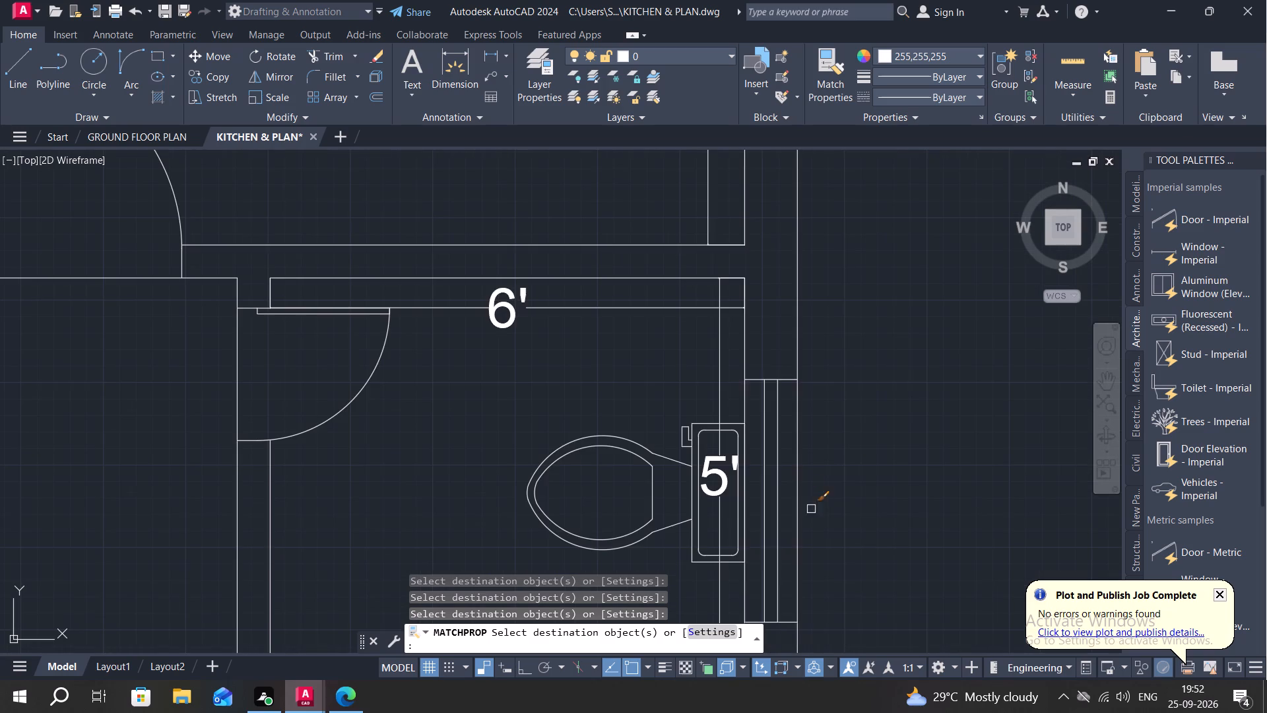
left_click(799, 492)
left_click(767, 497)
left_click(781, 500)
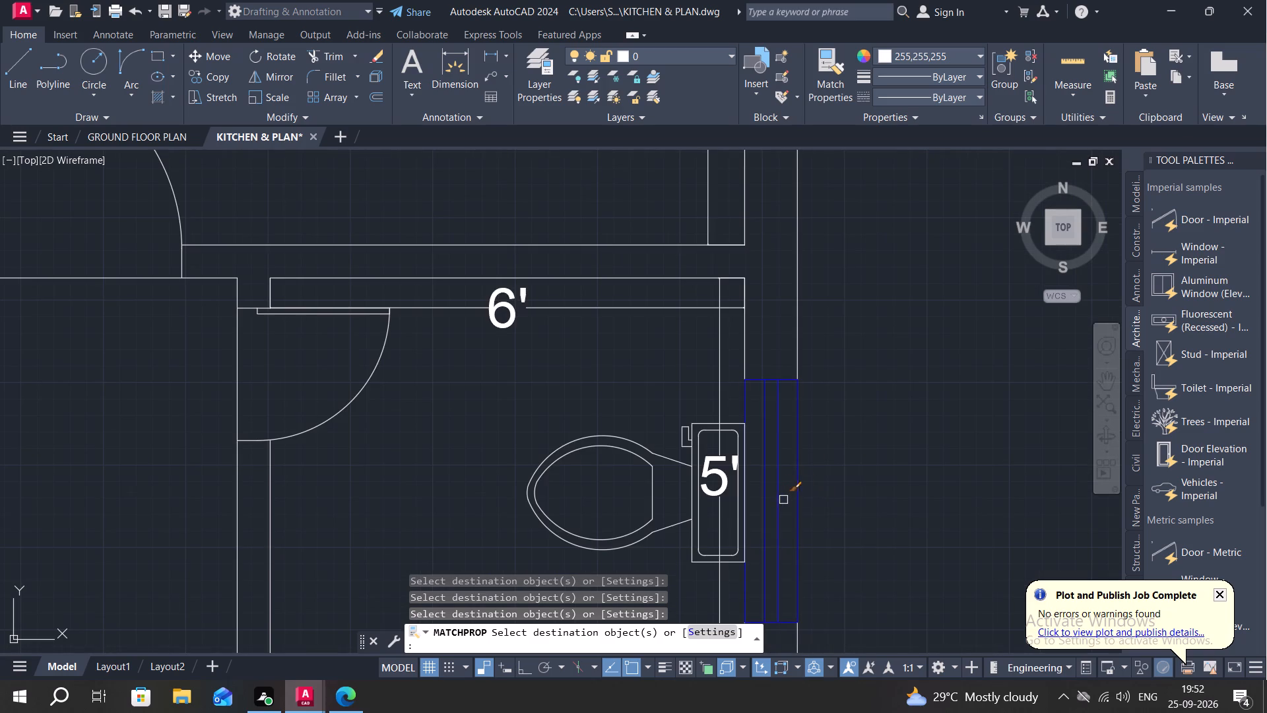
Match the blue properties onto the outline and both inner lines of the right-wall window in the upper bedroom.
scroll(823, 446, "down", 2)
middle_click_drag(908, 379, 923, 595)
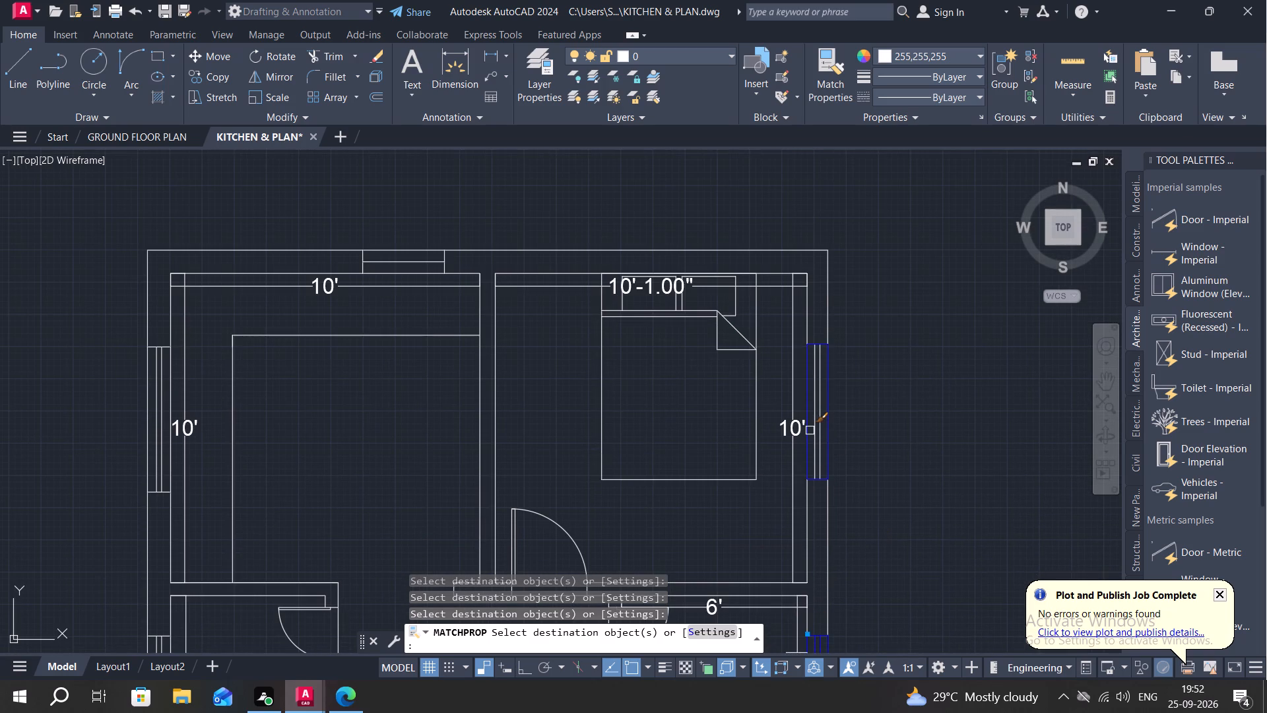
left_click(810, 430)
left_click(818, 432)
left_click(822, 437)
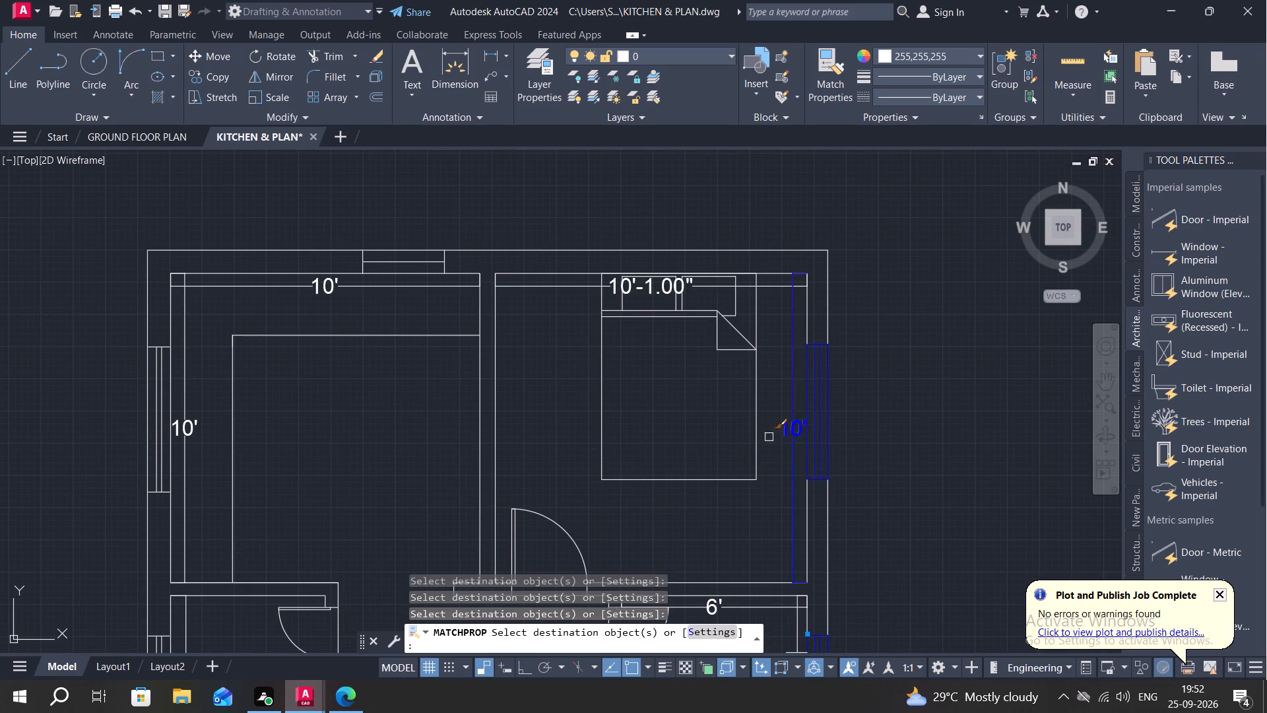
Match the blue properties onto the outline and both inner lines of the left-wall window in the upper 10' by 10' room.
left_click(170, 376)
left_click(162, 376)
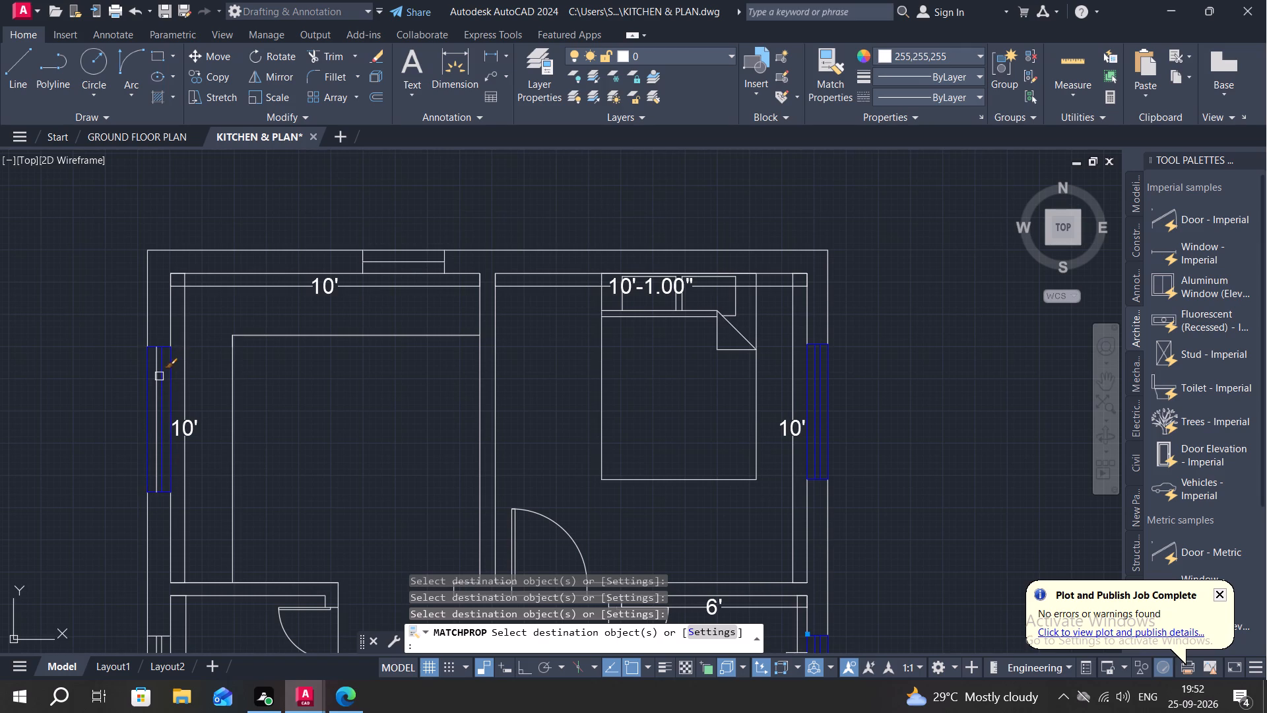
left_click(155, 376)
Match the blue properties onto the outline and inner lines of the left-wall window in the small 5' by 5' room.
middle_click_drag(100, 389, 160, 184)
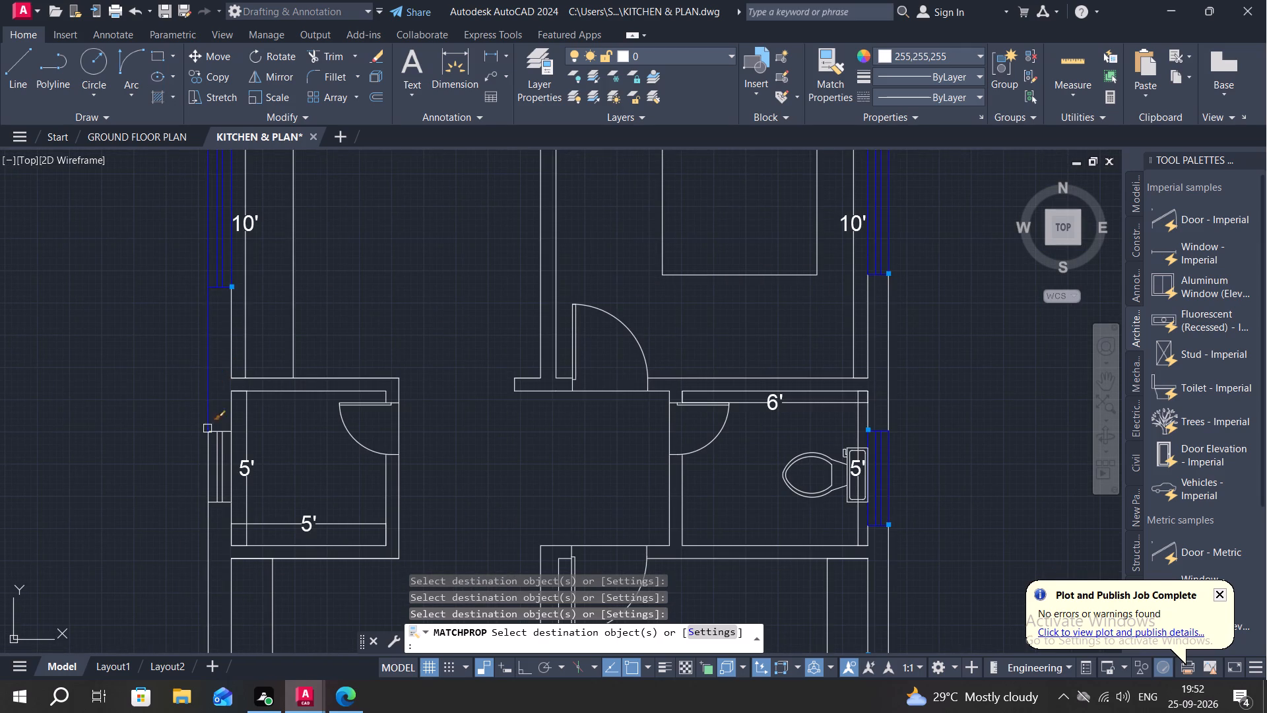
left_click(212, 442)
left_click(218, 447)
left_click(221, 448)
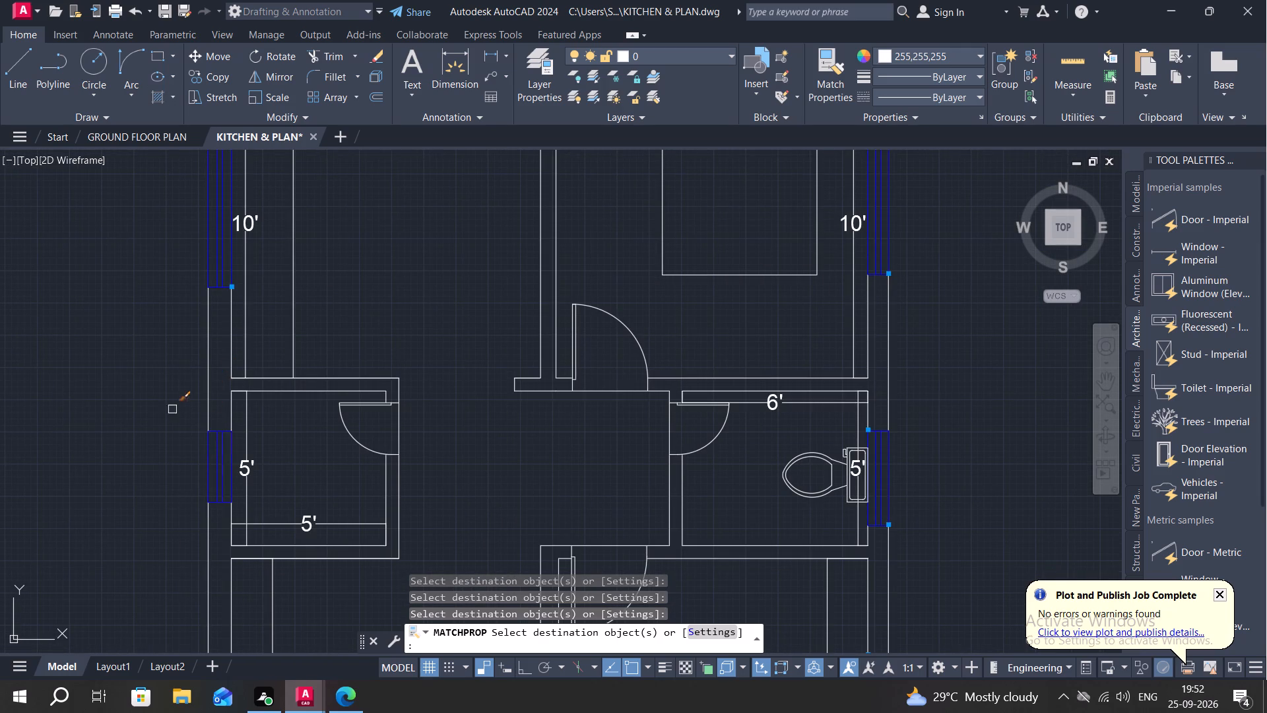
Match the blue properties onto the outline of the window in the plan's top outer wall.
middle_click_drag(153, 313, 162, 551)
left_click(475, 285)
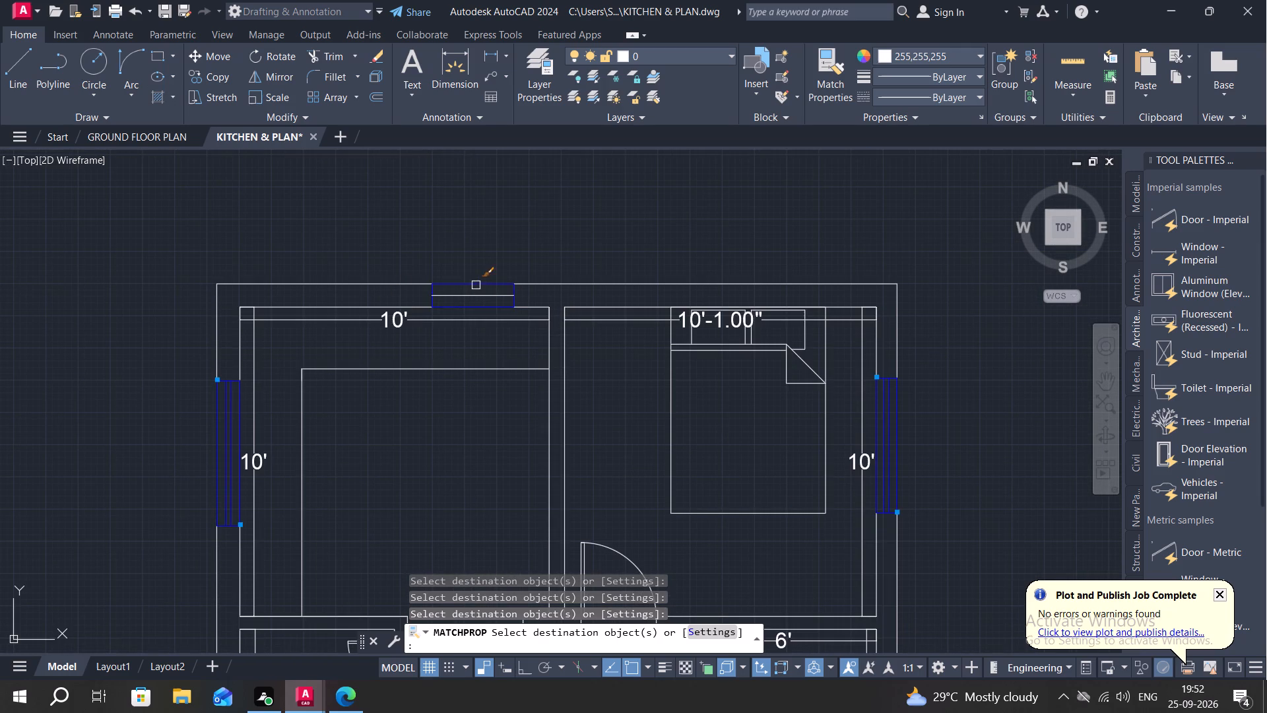
key("Escape")
Offset the top-wall window's centre line by 1" to both sides.
type("O")
key("space")
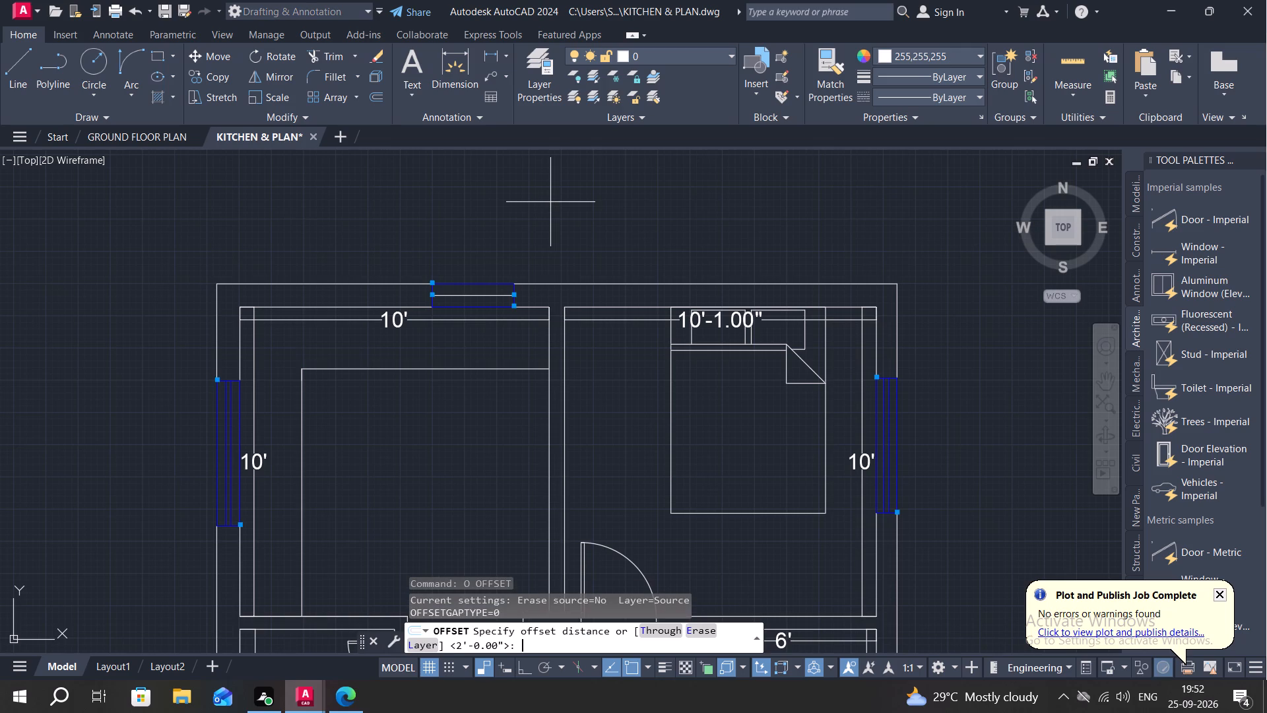
key("1")
type("\"")
key("space")
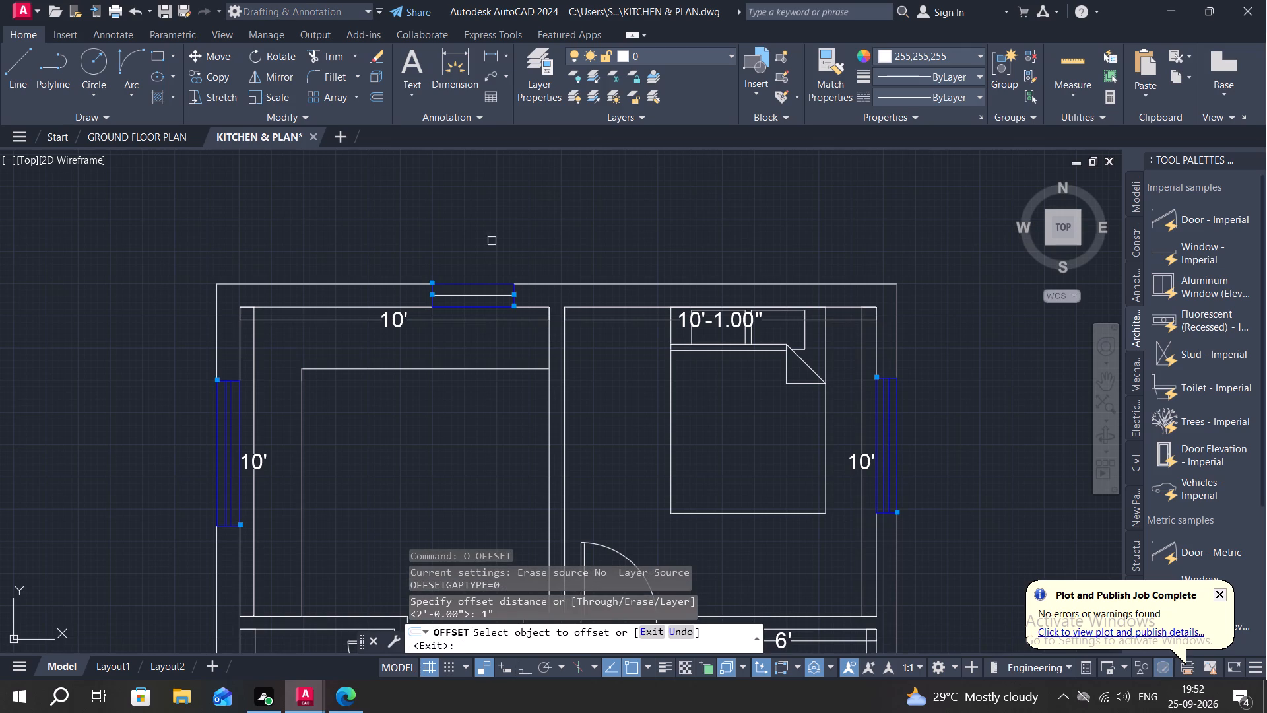
scroll(484, 284, "up", 3)
left_click(503, 329)
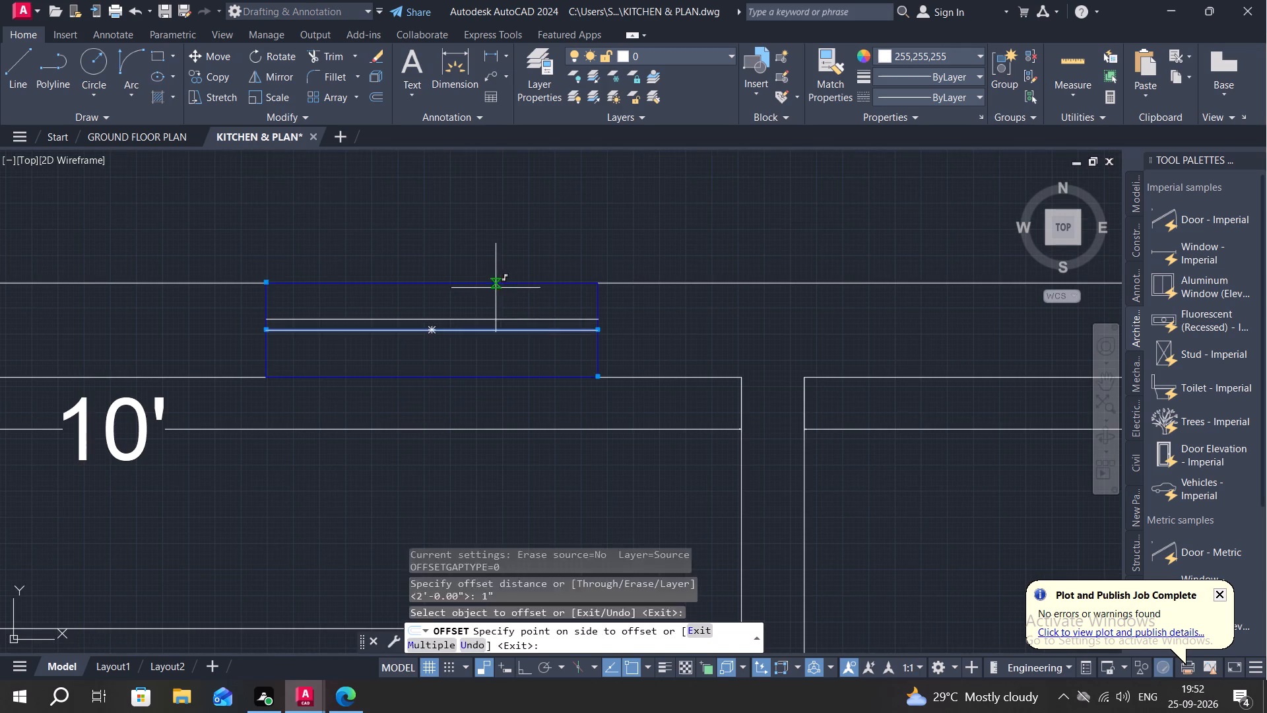
left_click(499, 287)
left_click_drag(525, 332, 525, 339)
key("Escape")
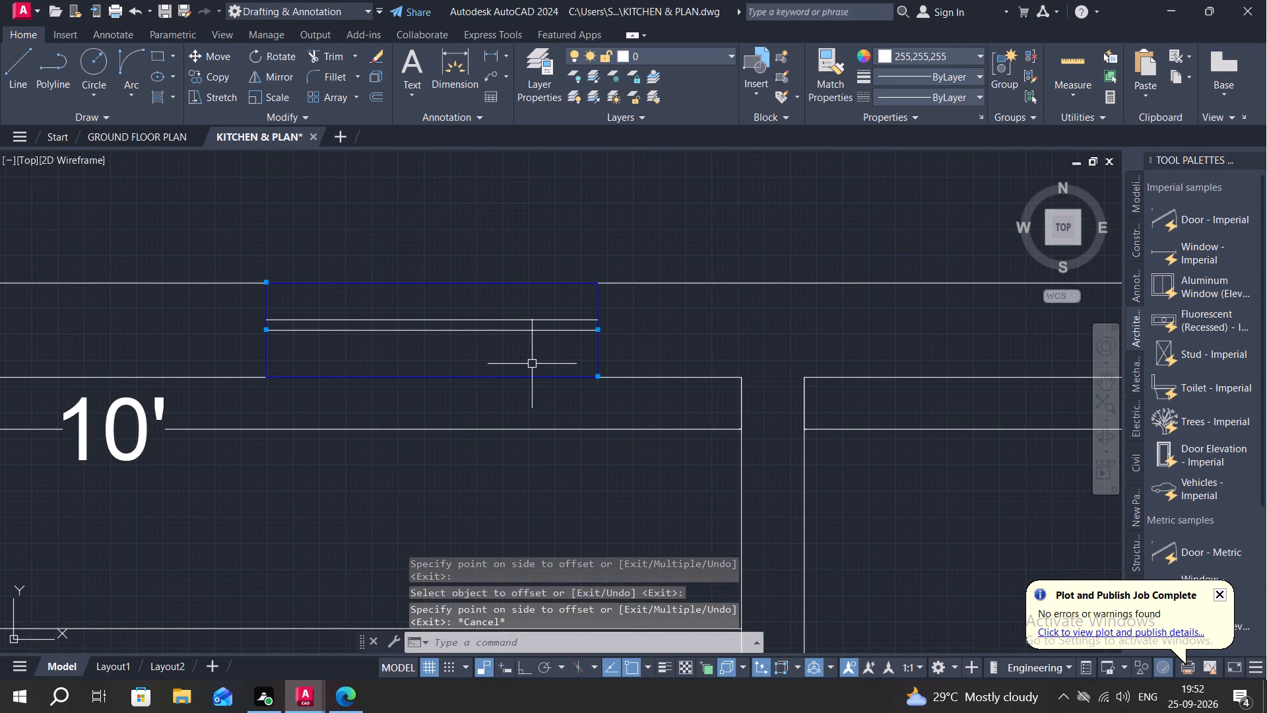
key("space")
key("space")
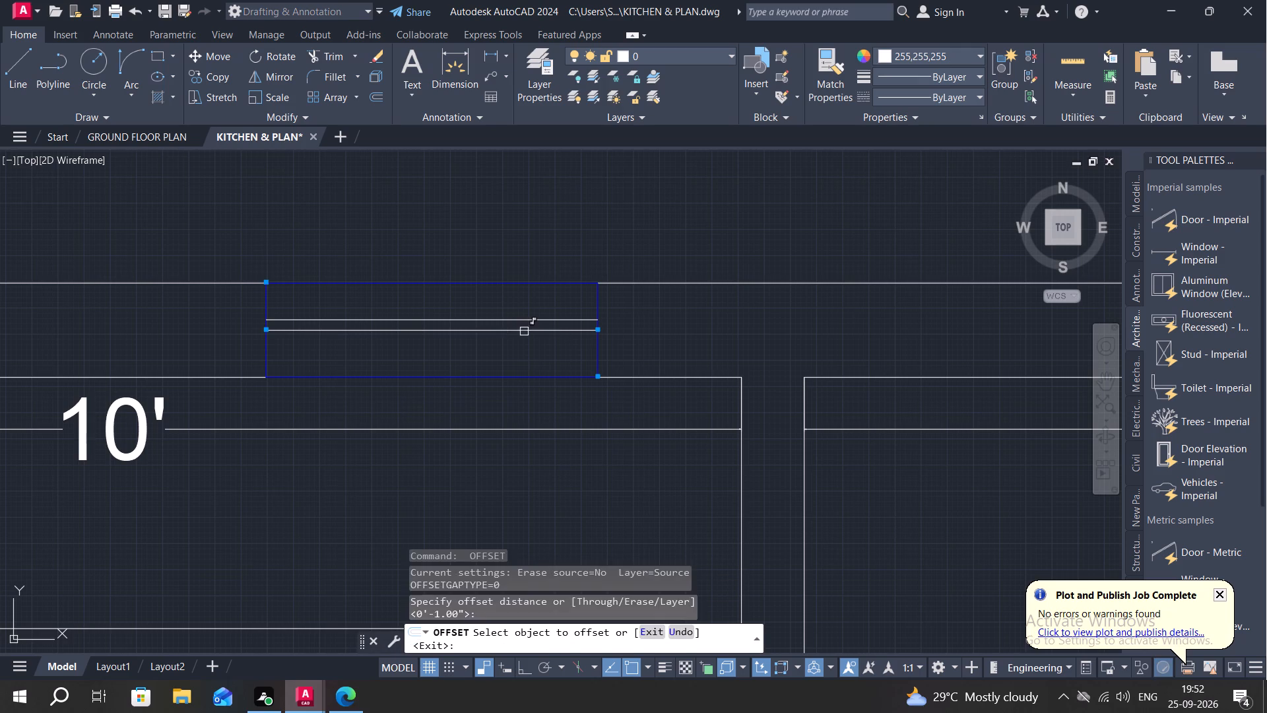
left_click(524, 331)
left_click(537, 358)
key("Escape")
Delete the original centre line between the two offset lines of the top-wall window.
left_click(514, 331)
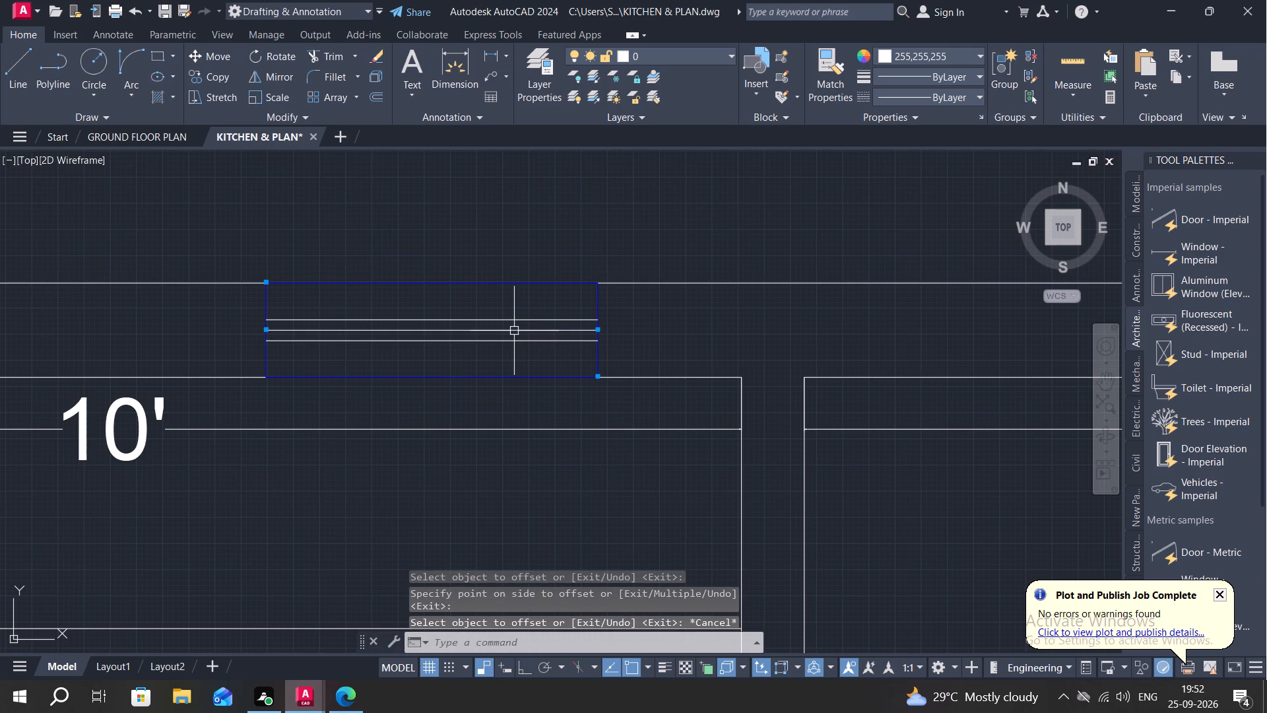
key("Delete")
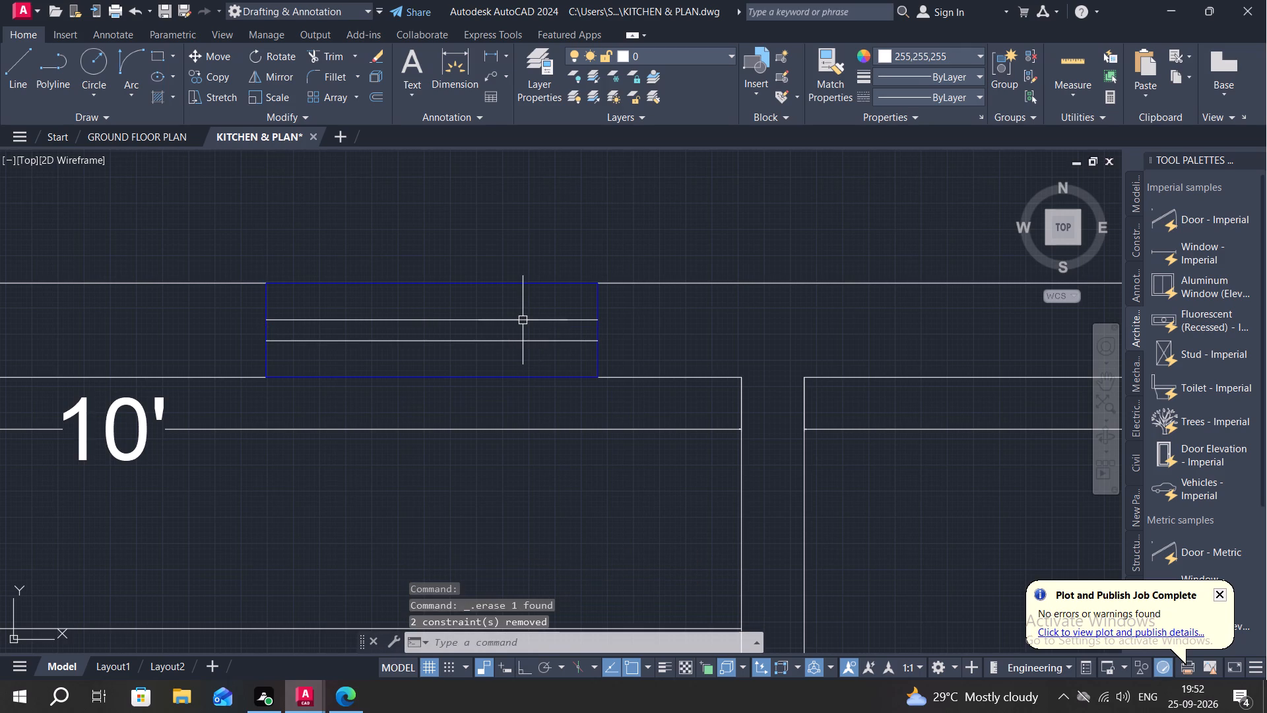
Use Match Properties to copy the blue outline's properties to the two inner lines of the top-wall window.
left_click(839, 59)
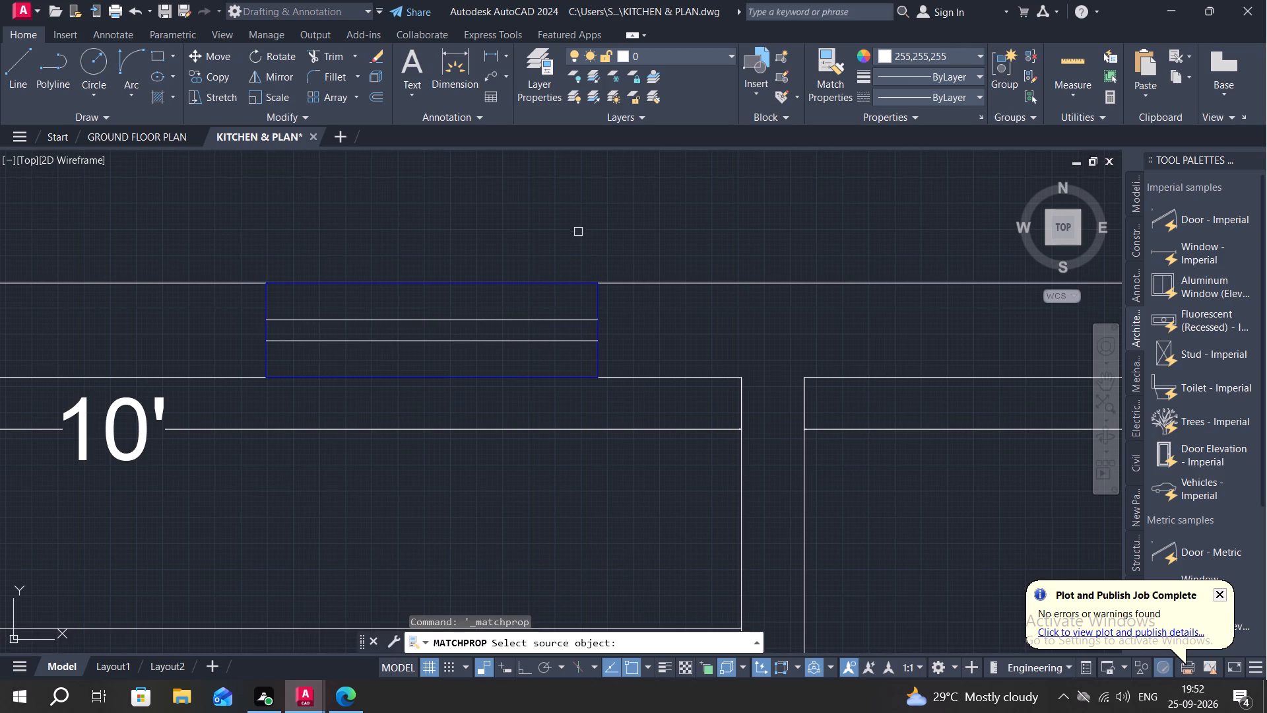
left_click(561, 280)
left_click(570, 318)
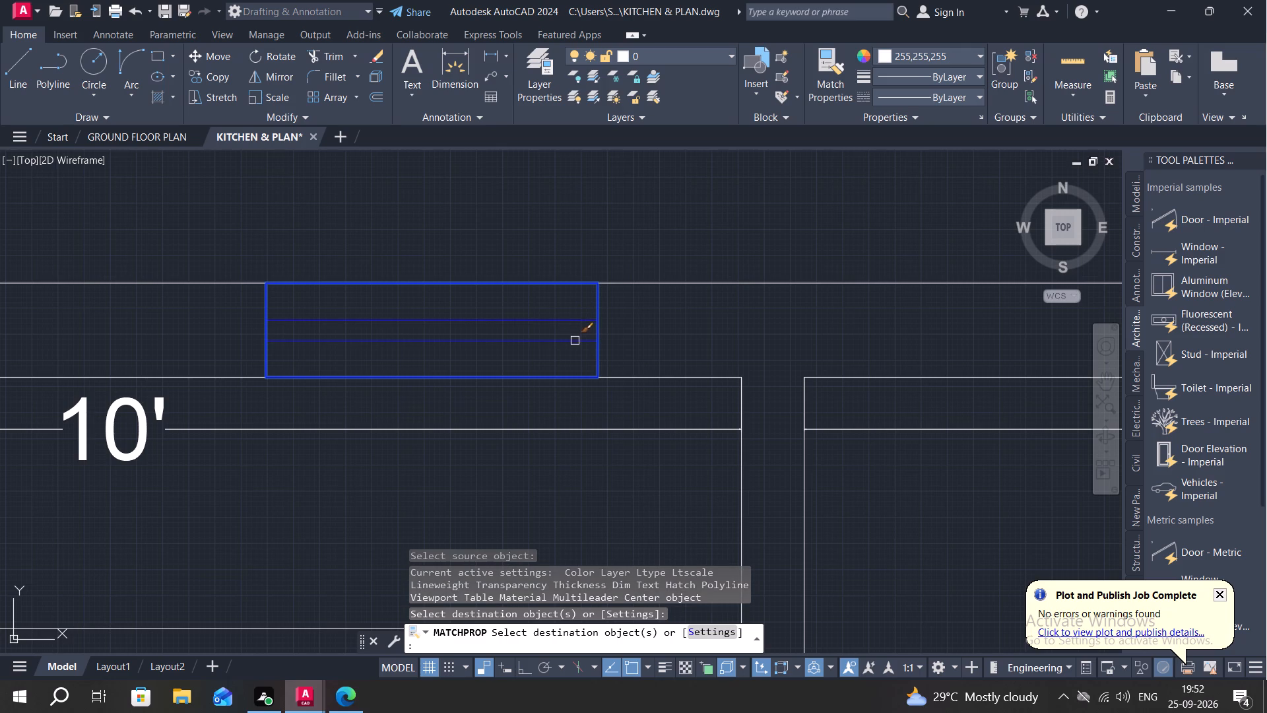
left_click(575, 341)
key("Escape")
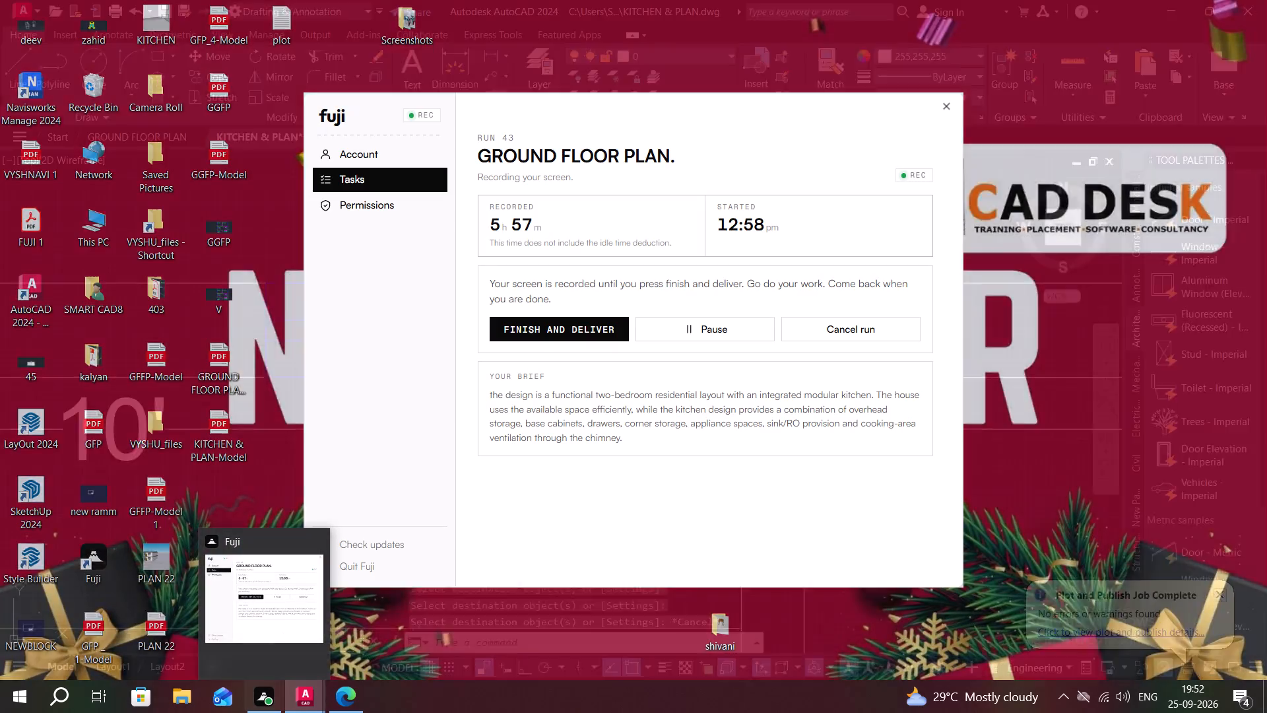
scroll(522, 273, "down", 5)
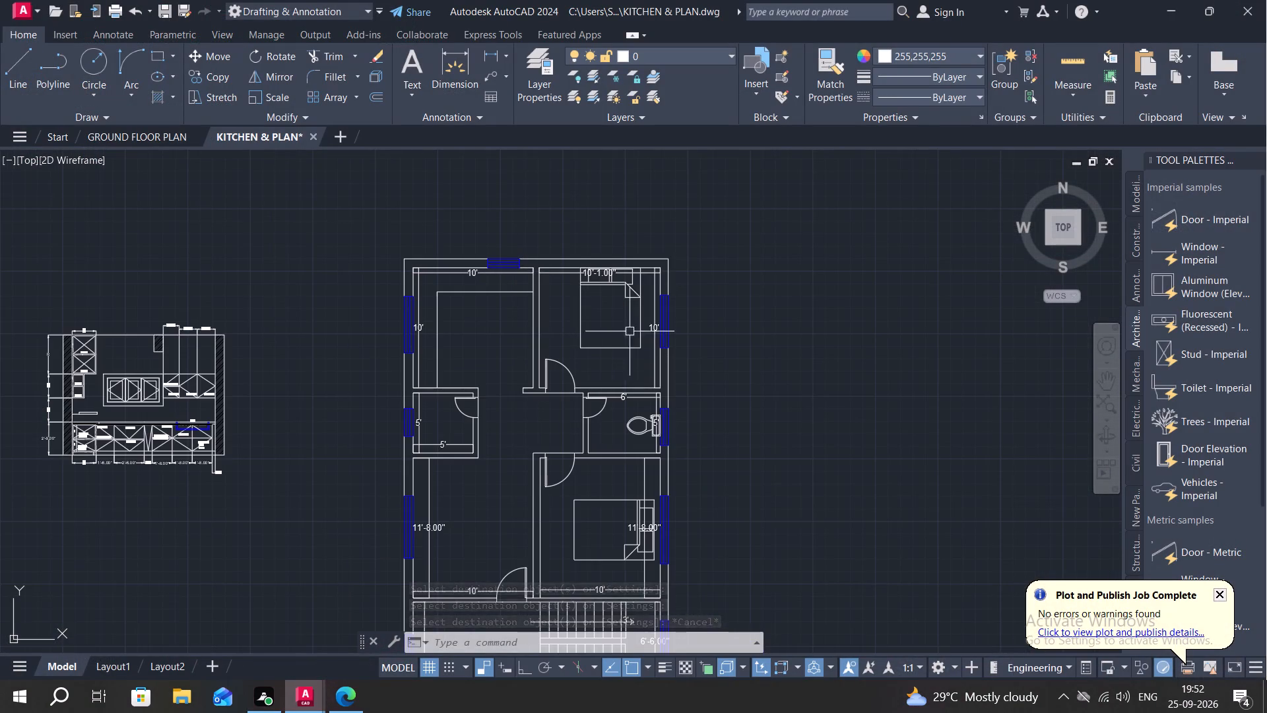
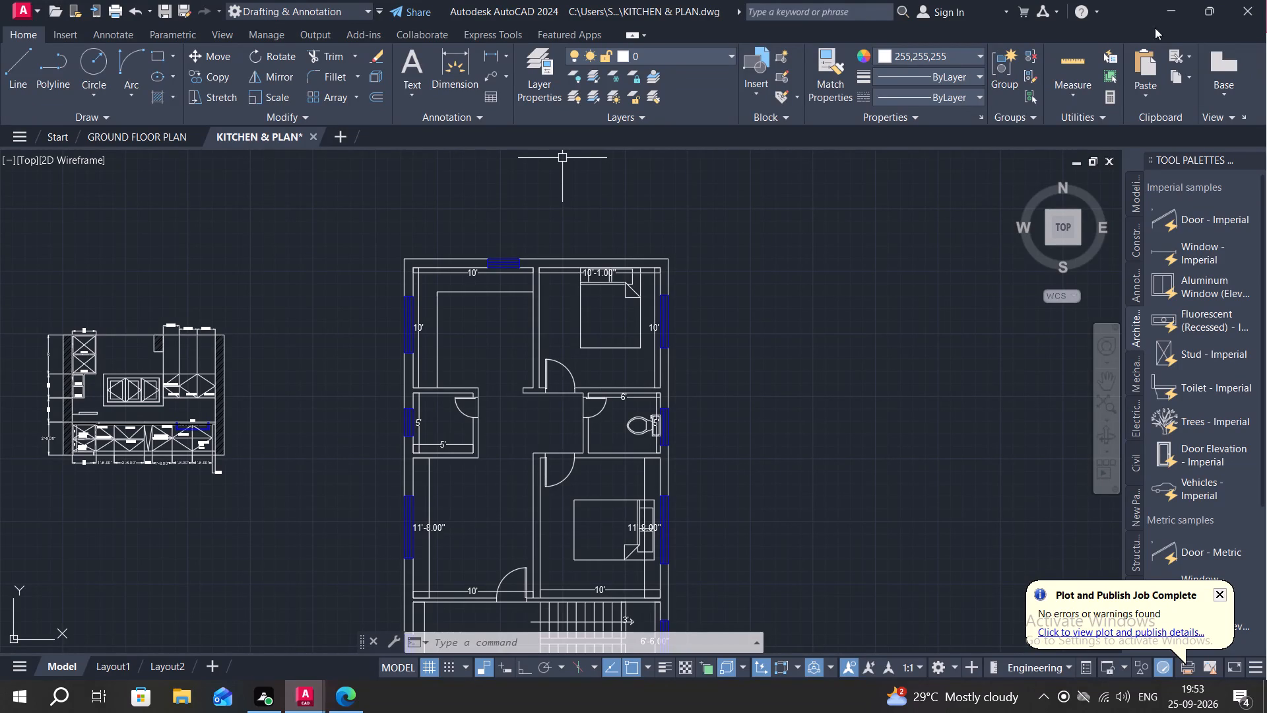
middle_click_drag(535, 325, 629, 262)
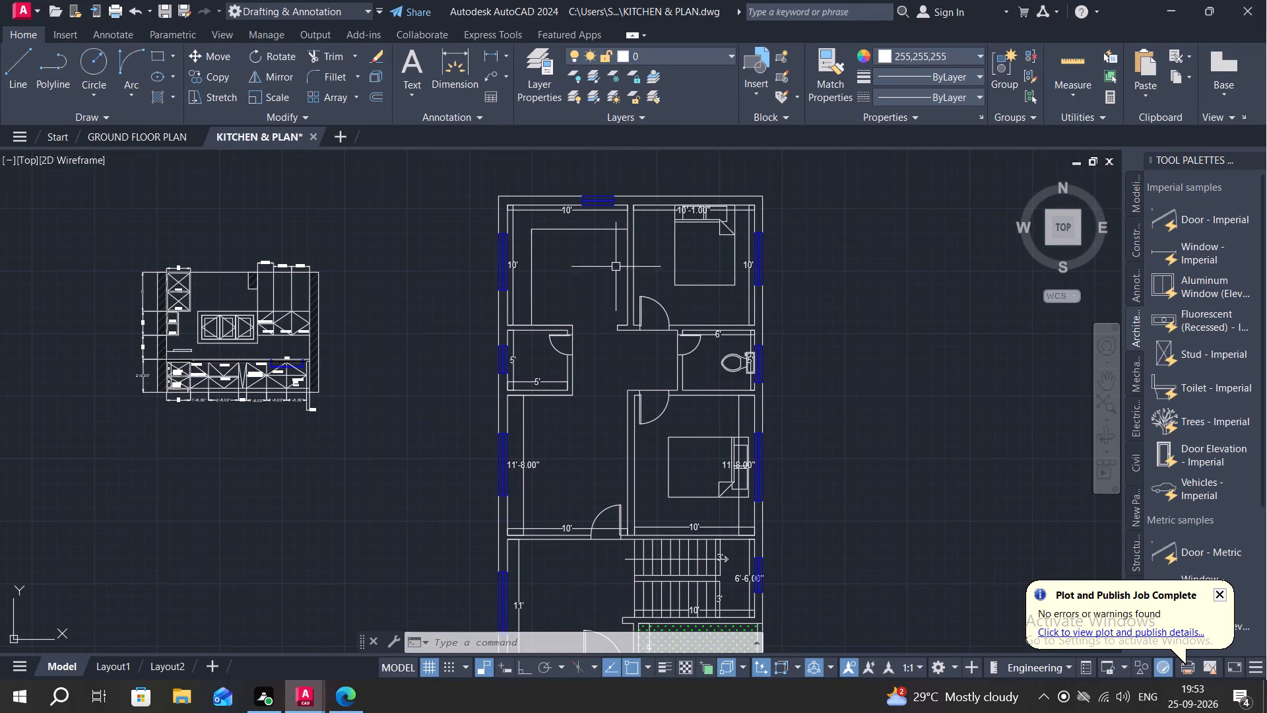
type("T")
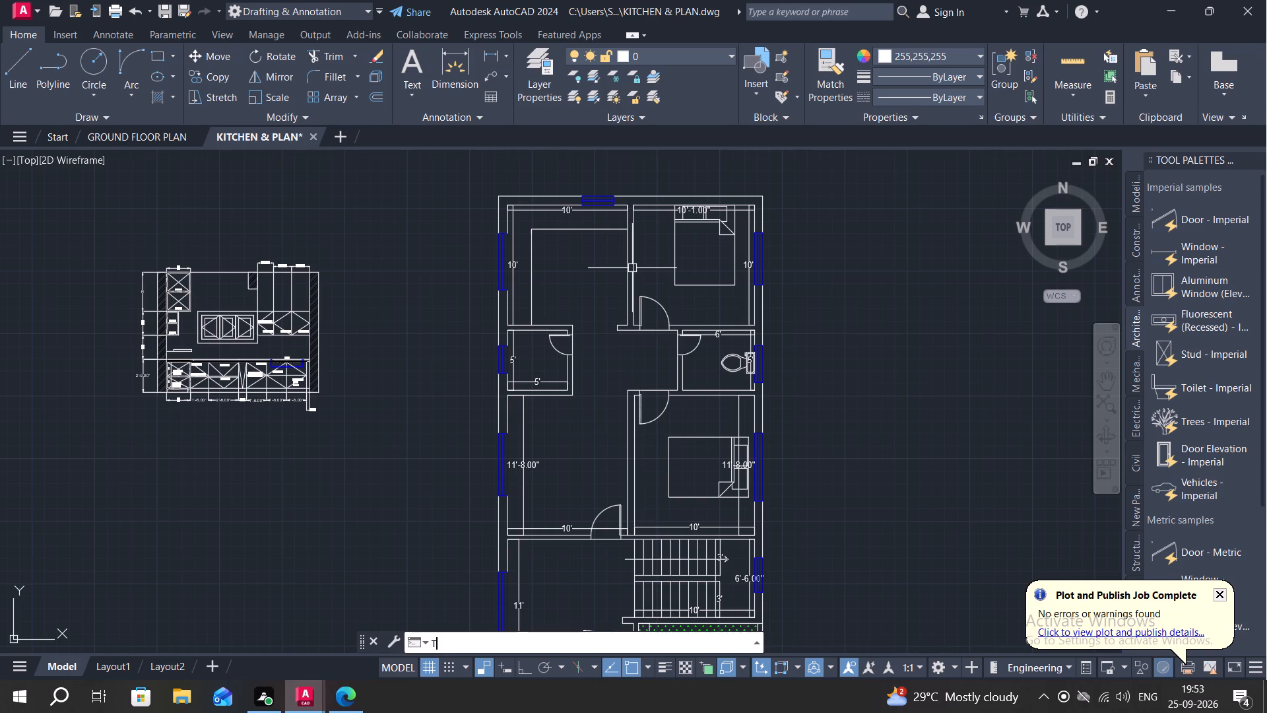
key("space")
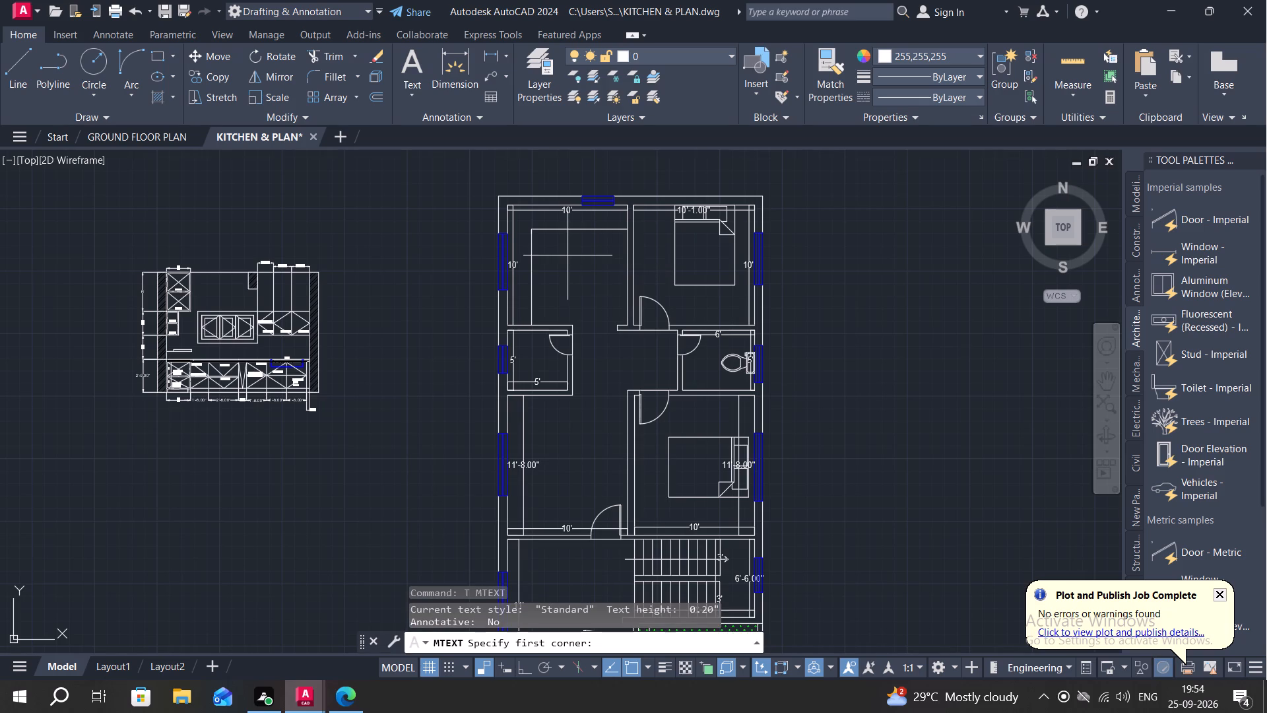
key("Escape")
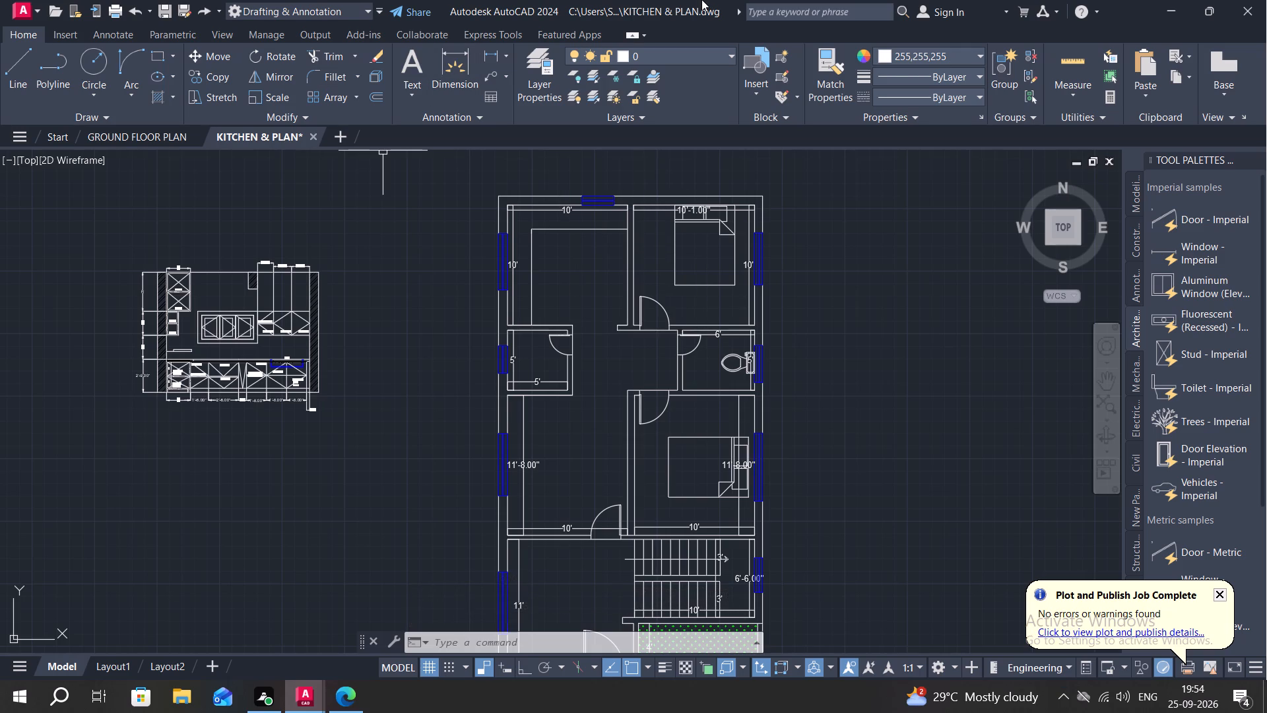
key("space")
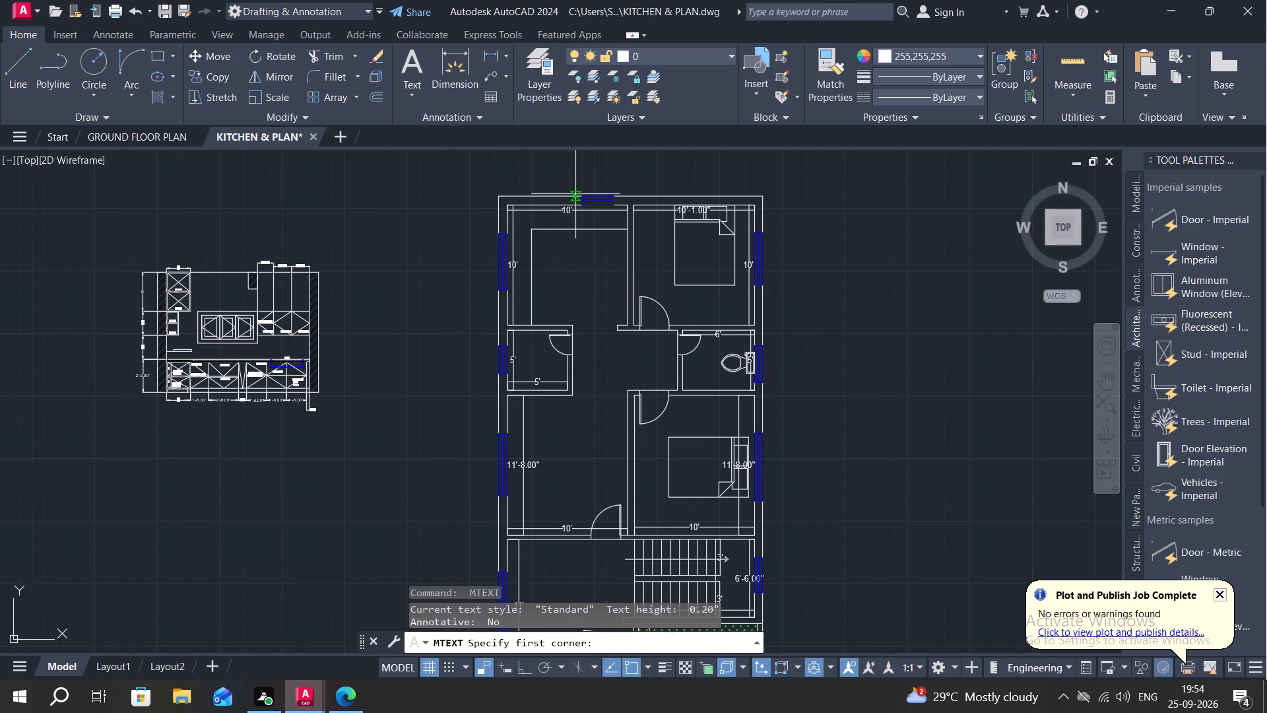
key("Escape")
Copy the BEDROOM 1 label from the dimensioned ground floor plan to the empty area beside the smaller house plan.
middle_click_drag(599, 245, 592, 187)
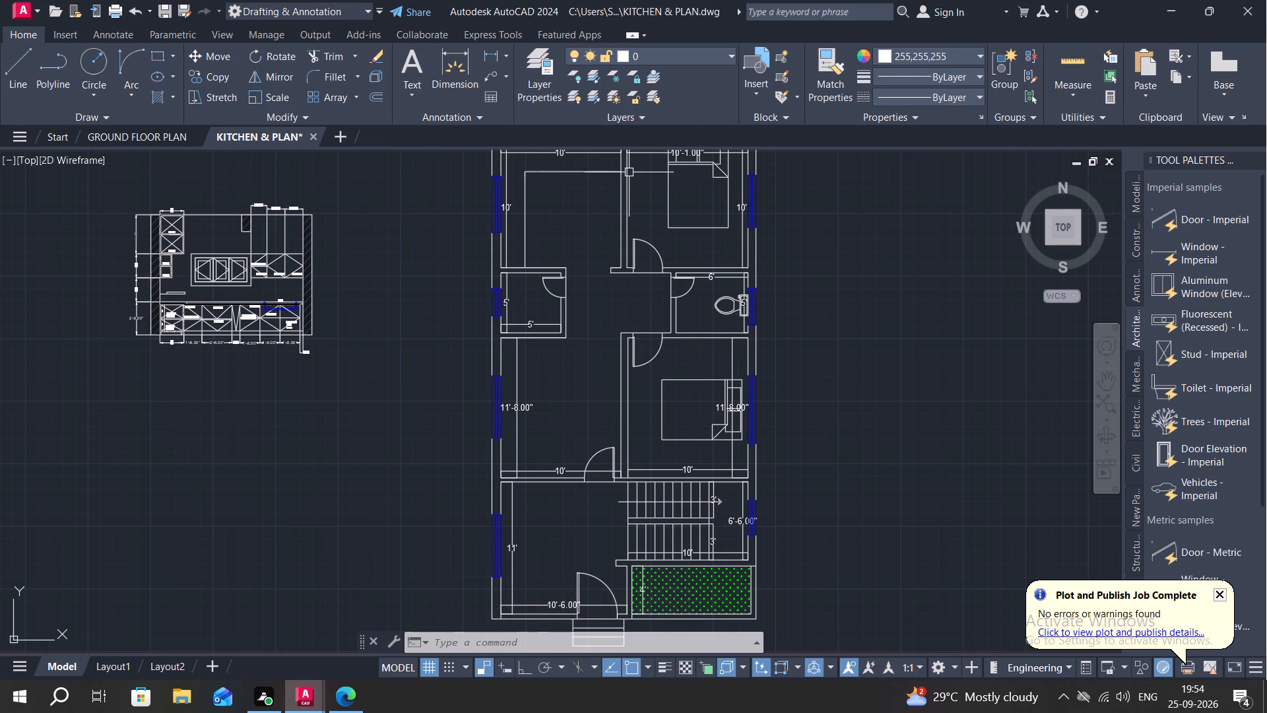
scroll(311, 222, "down", 1)
middle_click_drag(315, 253, 464, 322)
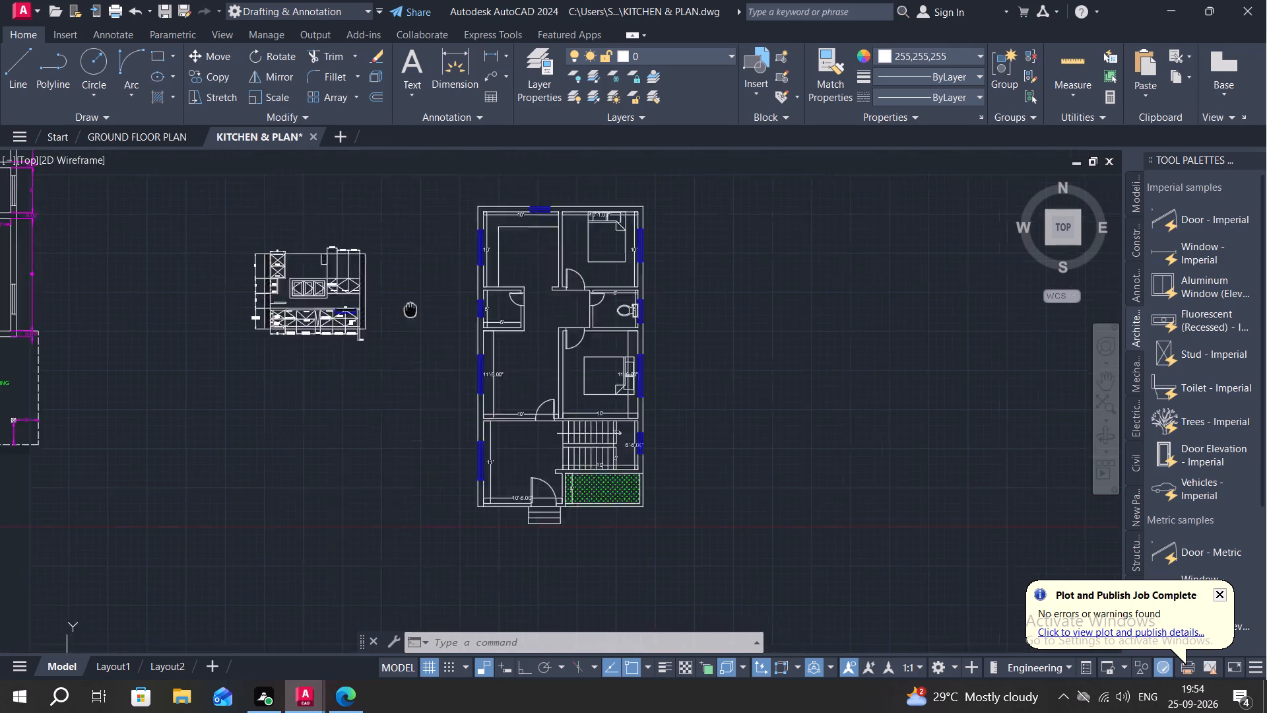
middle_click_drag(464, 322, 669, 322)
scroll(262, 215, "up", 1)
middle_click_drag(301, 235, 407, 411)
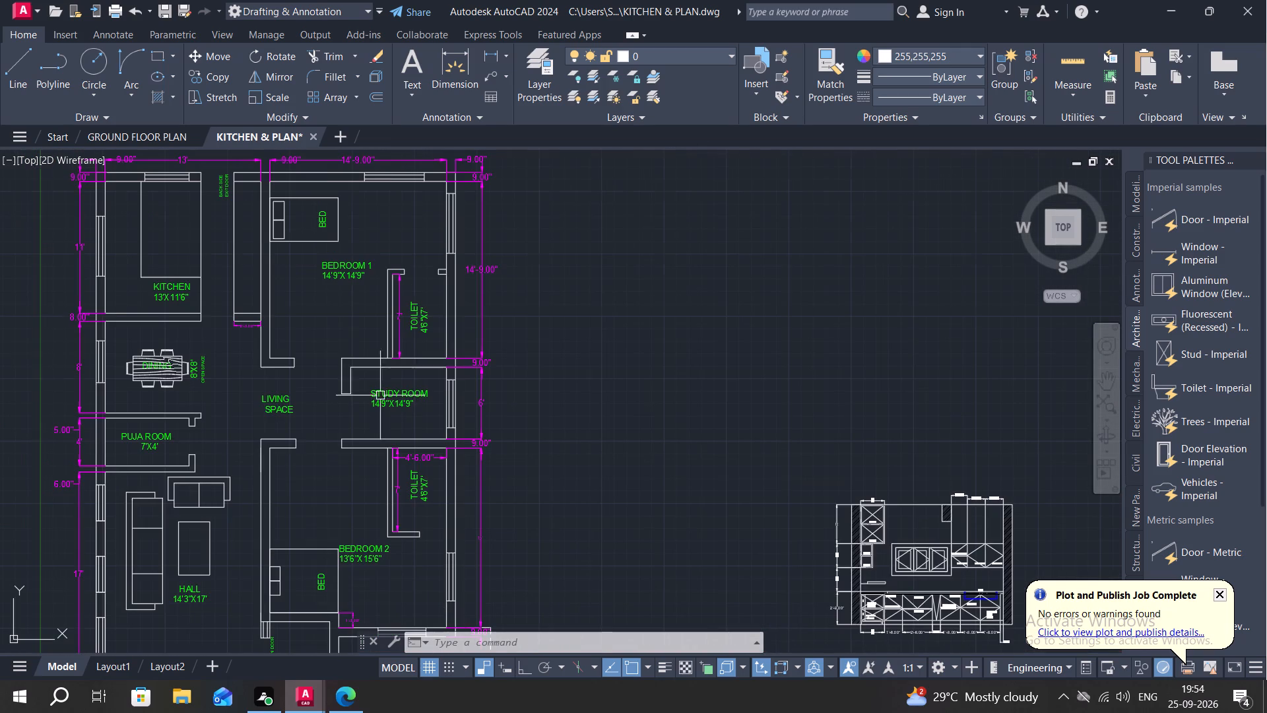
type("CO")
key("space")
left_click(342, 262)
right_click(342, 262)
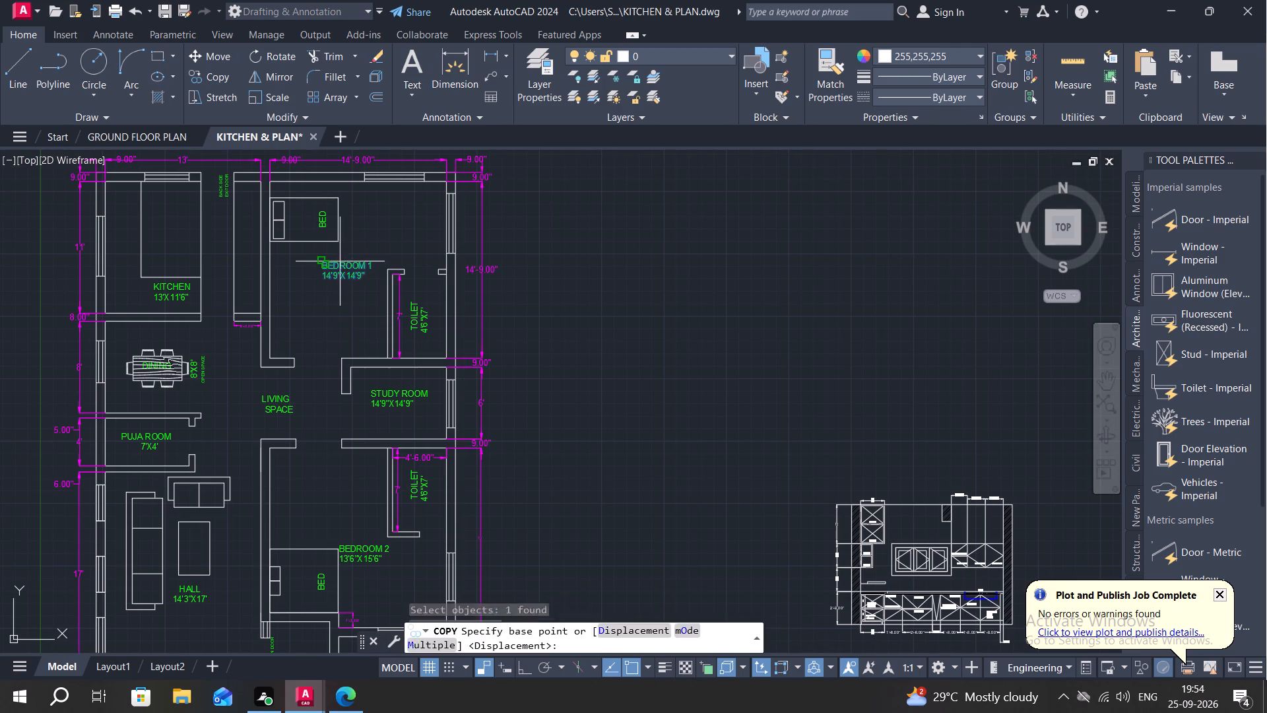
left_click(339, 261)
middle_click_drag(801, 264, 247, 256)
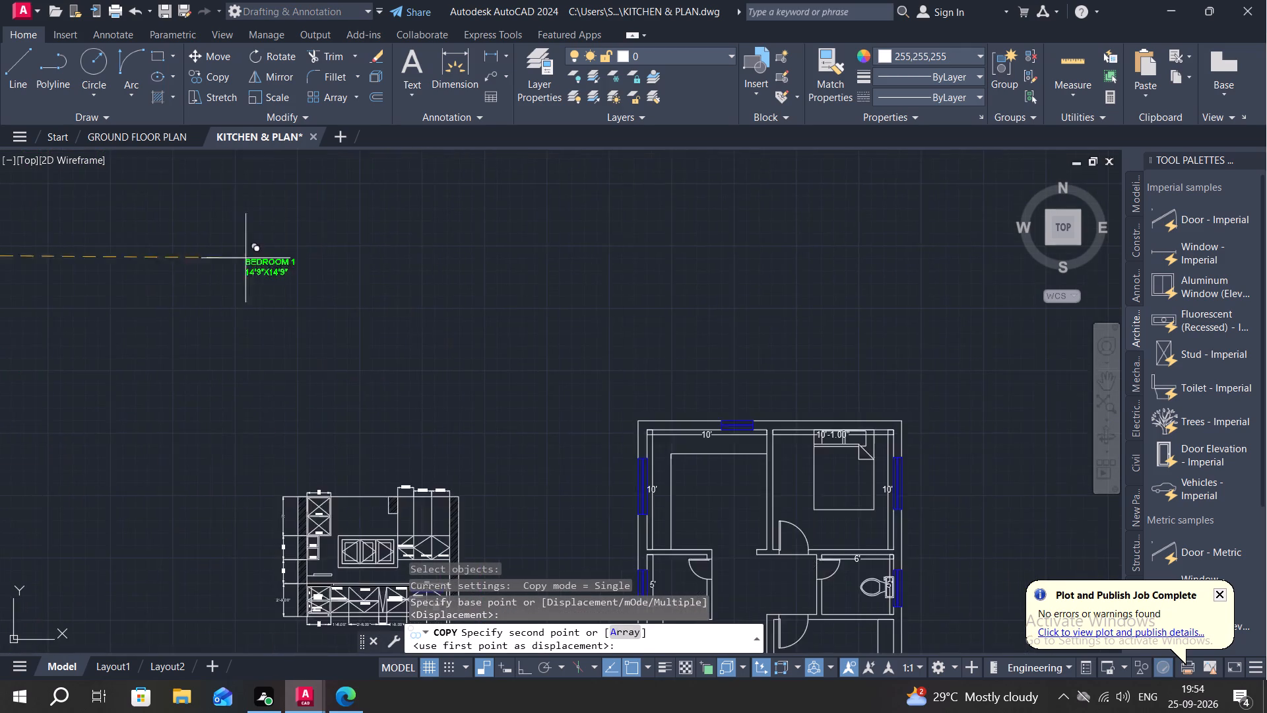
scroll(261, 263, "down", 4)
left_click(578, 351)
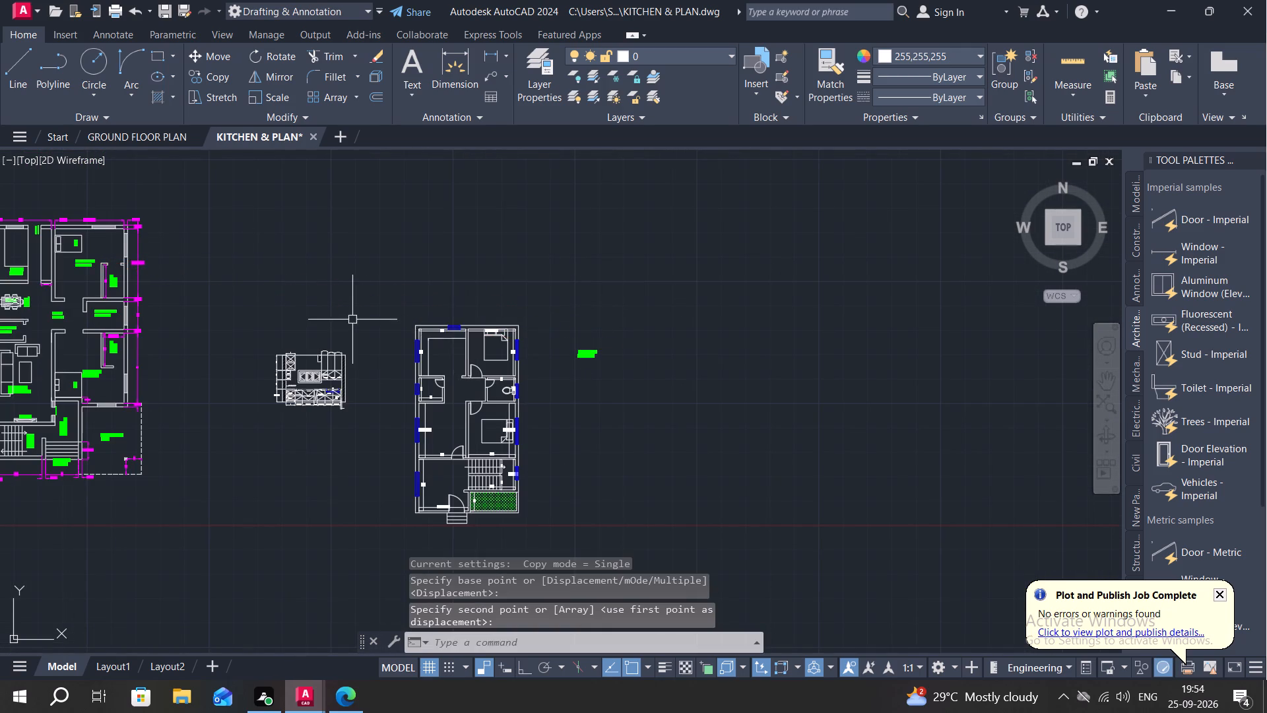
Copy the upper TOILET label from the dimensioned plan to just below the copied BEDROOM 1 label beside the smaller plan.
middle_click_drag(377, 311, 657, 263)
key("space")
scroll(372, 221, "up", 3)
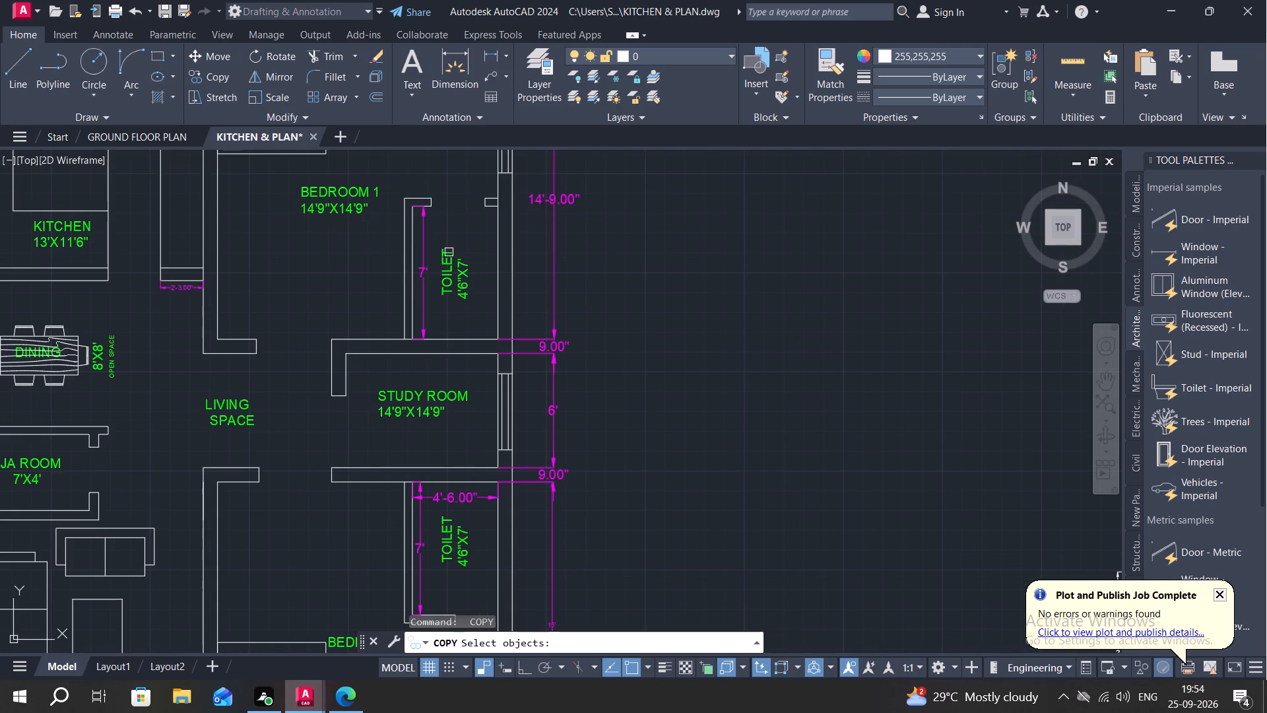
left_click(449, 253)
right_click(449, 254)
left_click(449, 254)
middle_click_drag(649, 269, 303, 179)
scroll(930, 234, "down", 1)
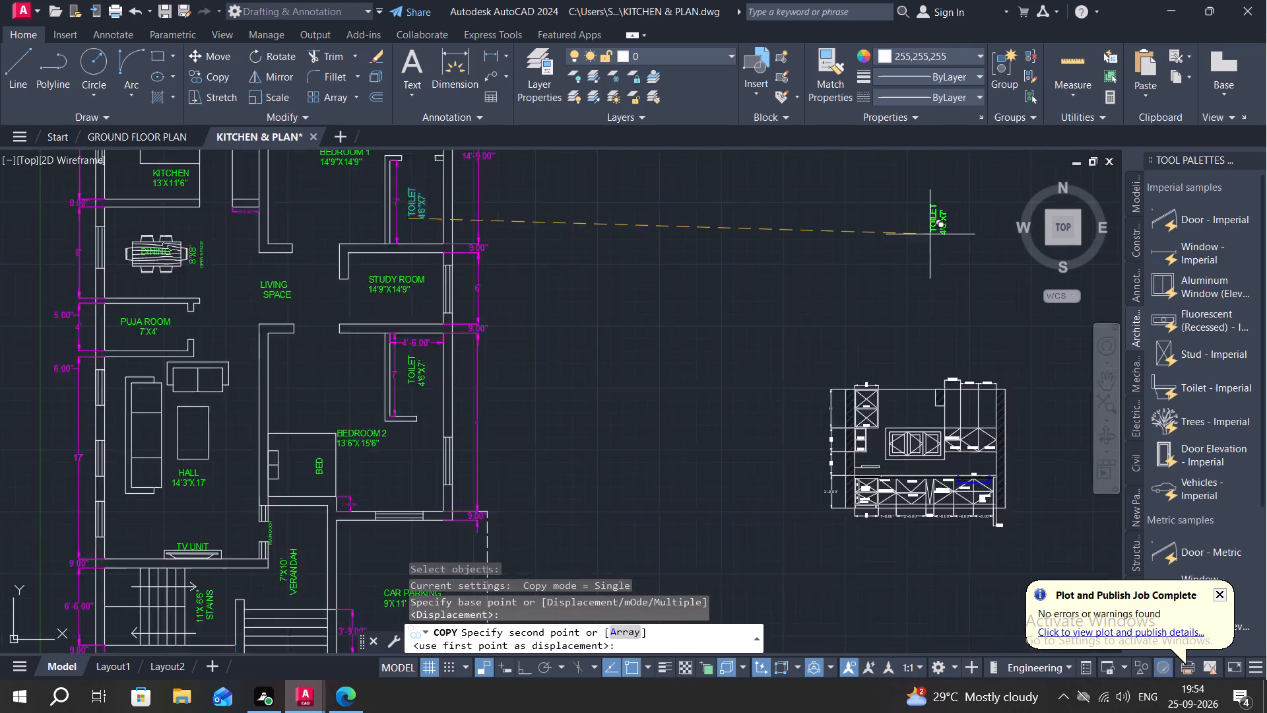
scroll(930, 234, "down", 1)
middle_click_drag(900, 271, 563, 225)
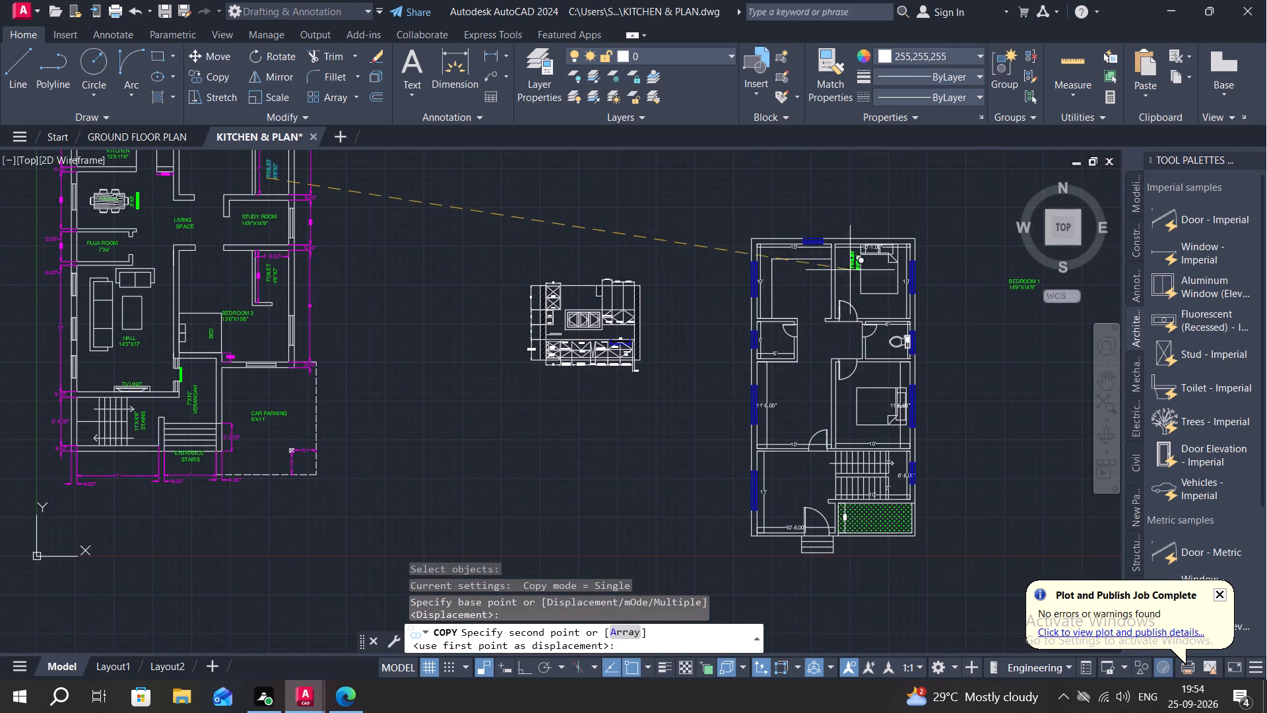
left_click(1017, 335)
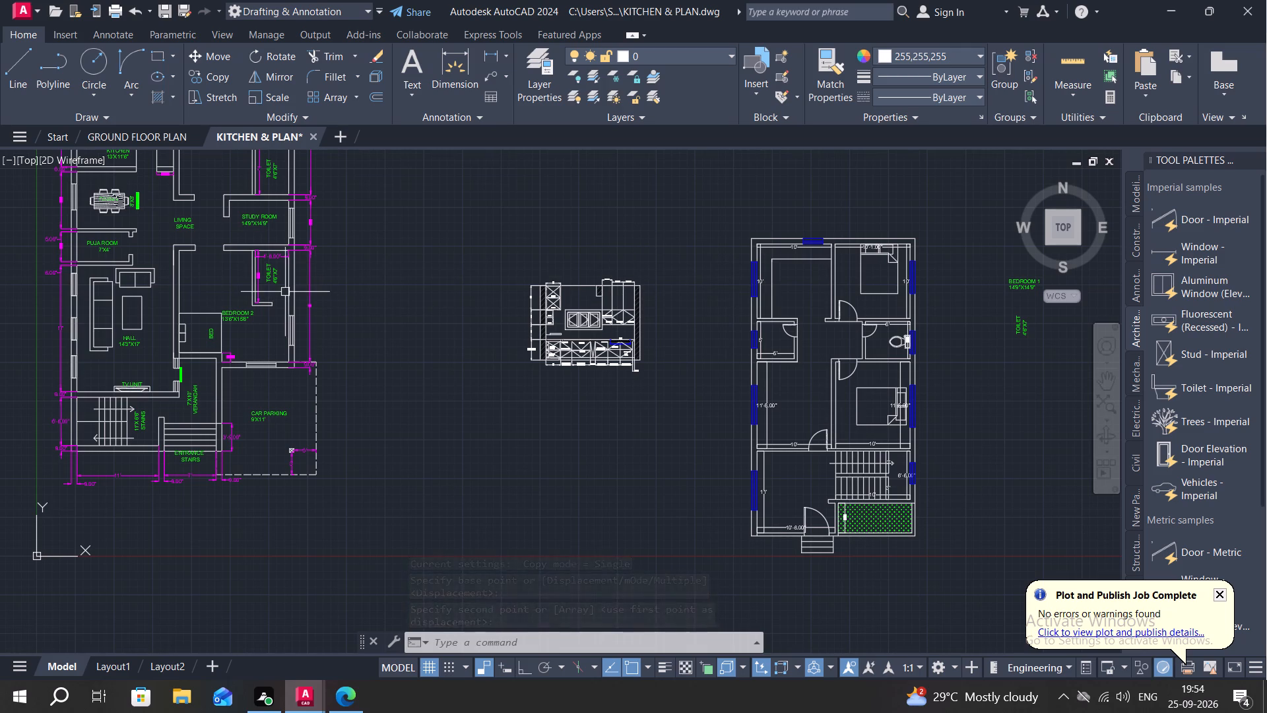
Copy the LIVING SPACE label from the dimensioned plan to beside the copied BEDROOM 1 label next to the smaller plan.
key("space")
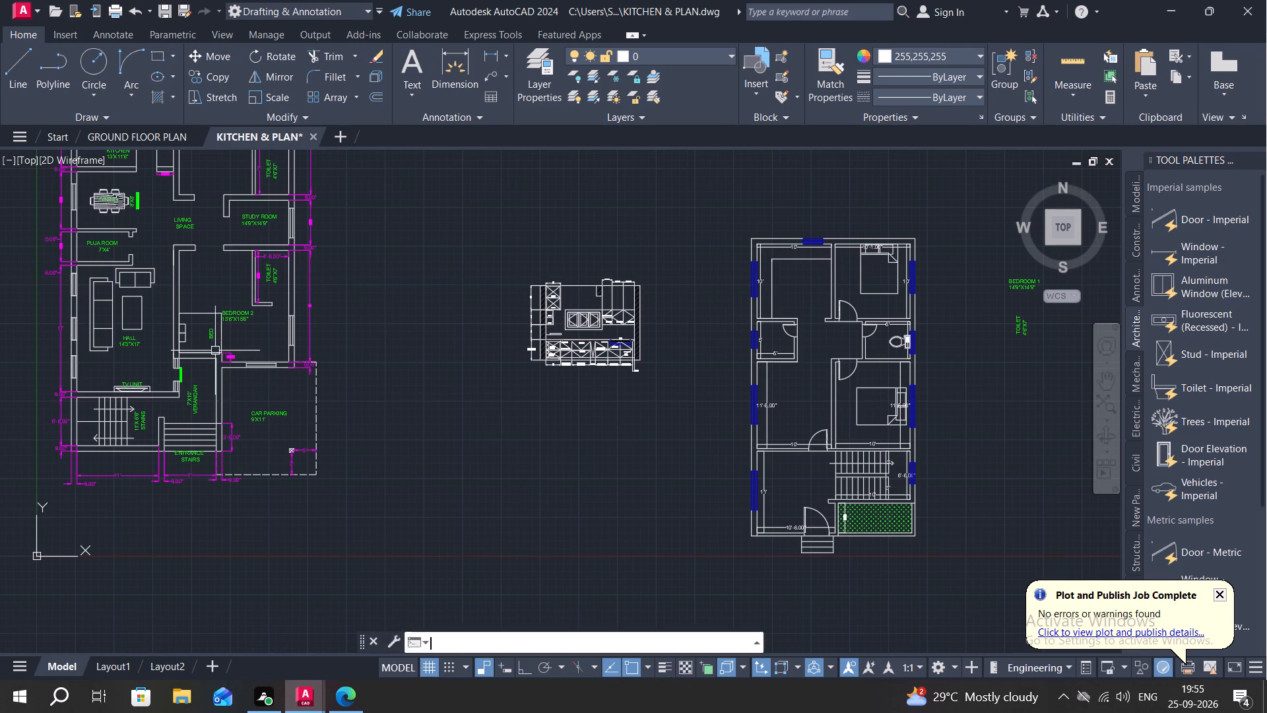
left_click(187, 218)
right_click(187, 218)
left_click(187, 218)
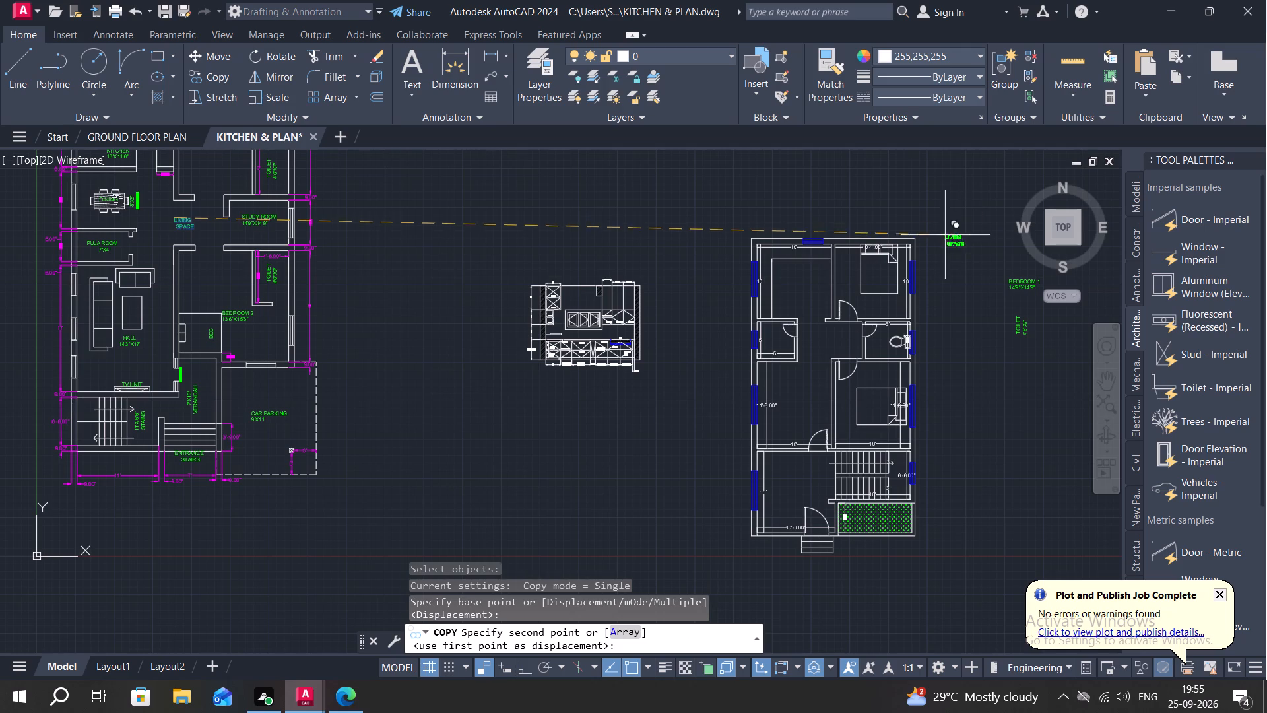
left_click(977, 292)
Copy the KITCHEN label from the dimensioned plan to just below the copied TOILET label beside the smaller plan.
middle_click_drag(402, 252, 653, 255)
middle_click_drag(394, 190, 406, 269)
scroll(389, 267, "up", 4)
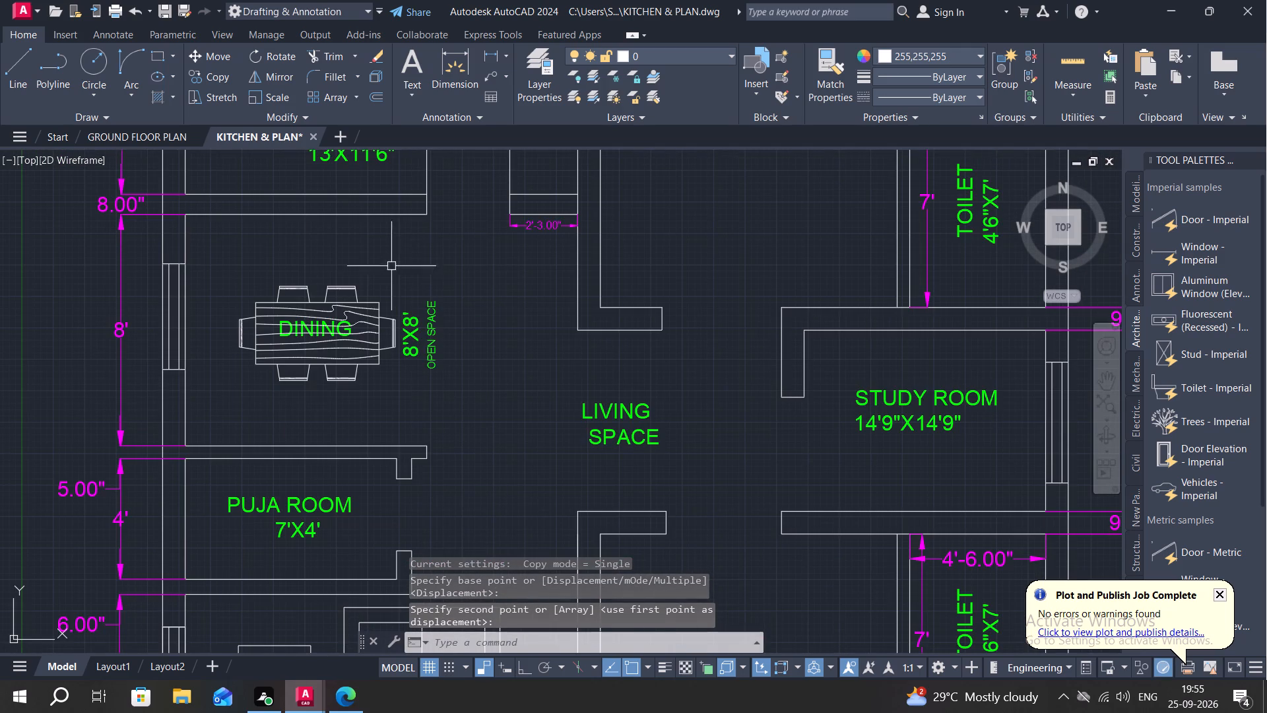
key("space")
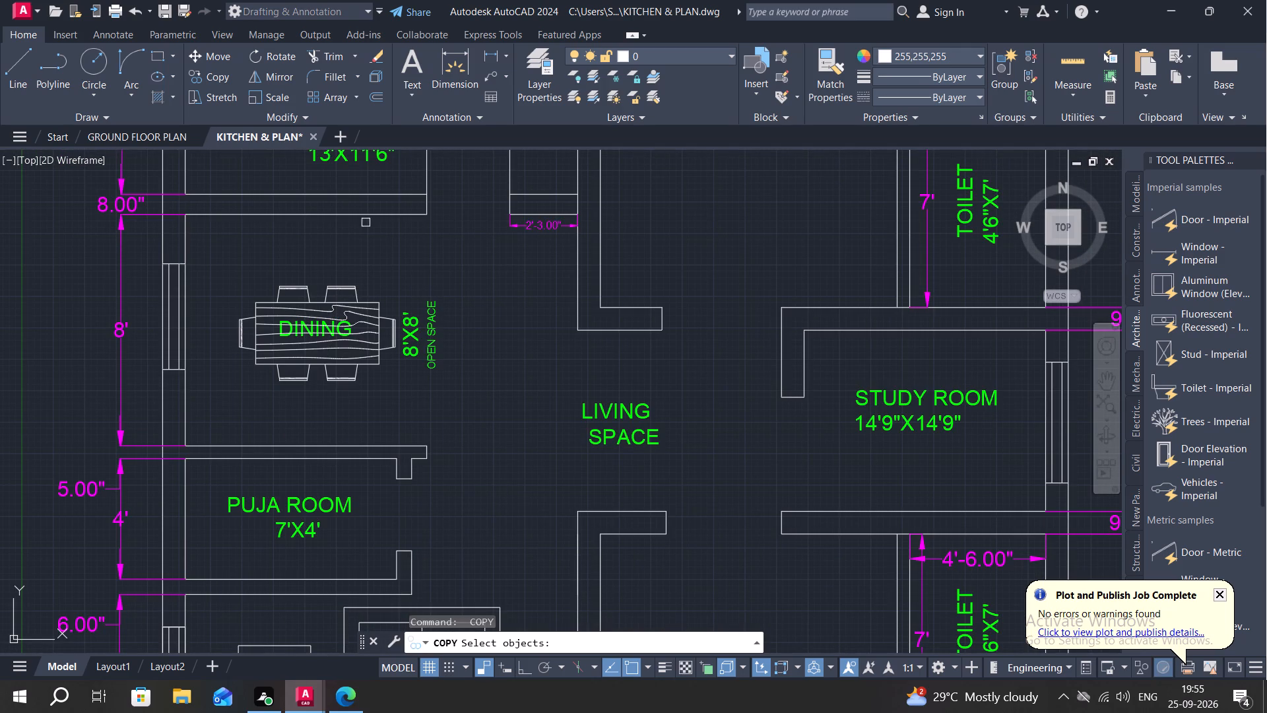
middle_click_drag(373, 241, 391, 349)
left_click(395, 228)
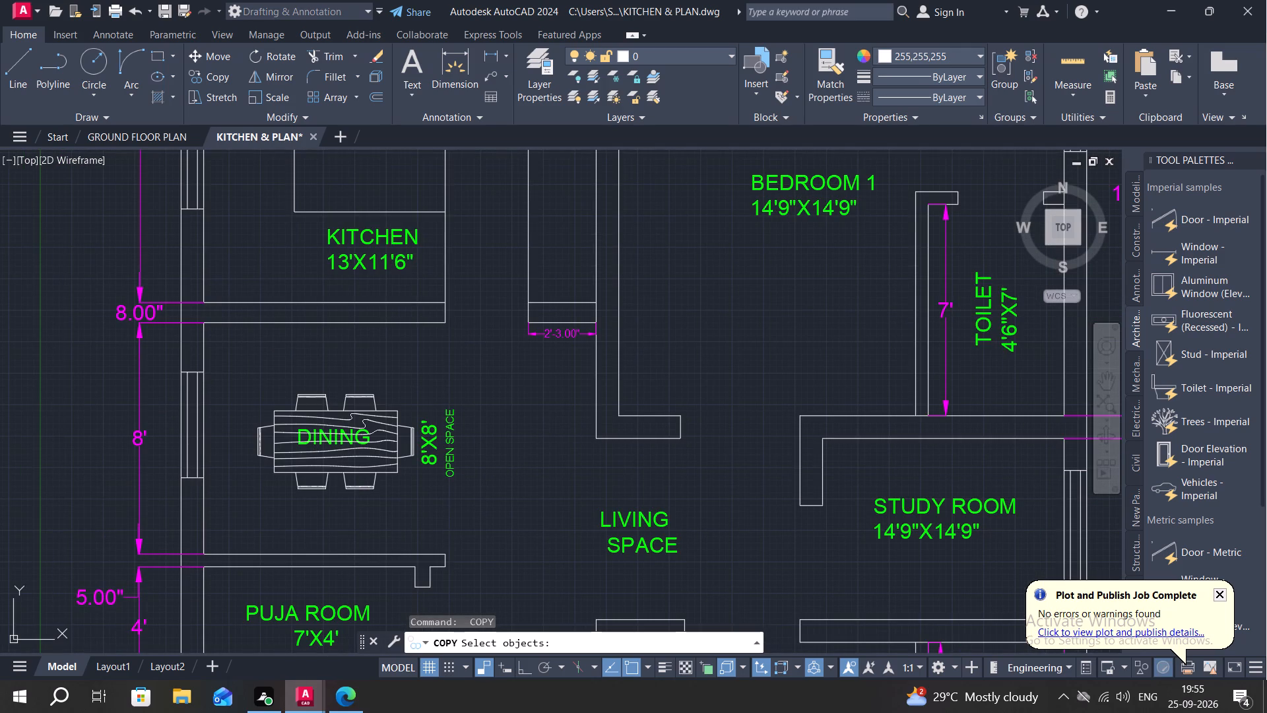
right_click(395, 228)
left_click(395, 228)
middle_click_drag(582, 281, 116, 139)
middle_click_drag(712, 244, 455, 196)
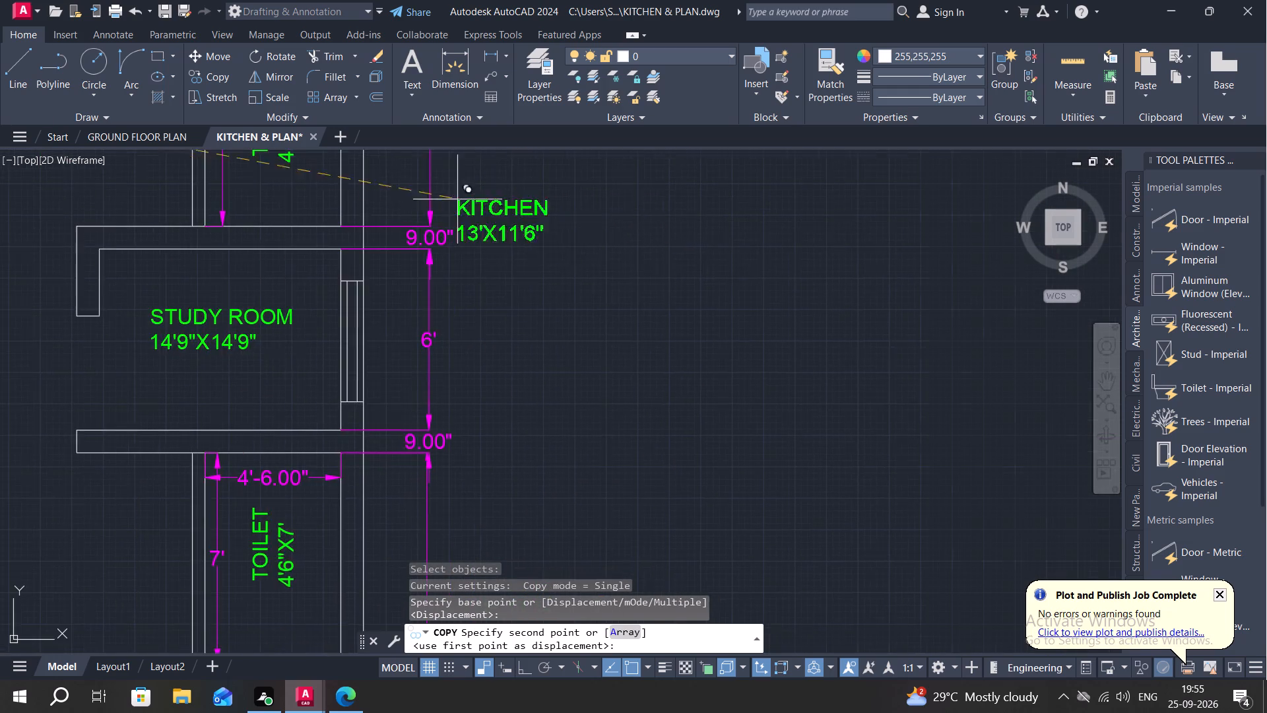
scroll(629, 234, "down", 8)
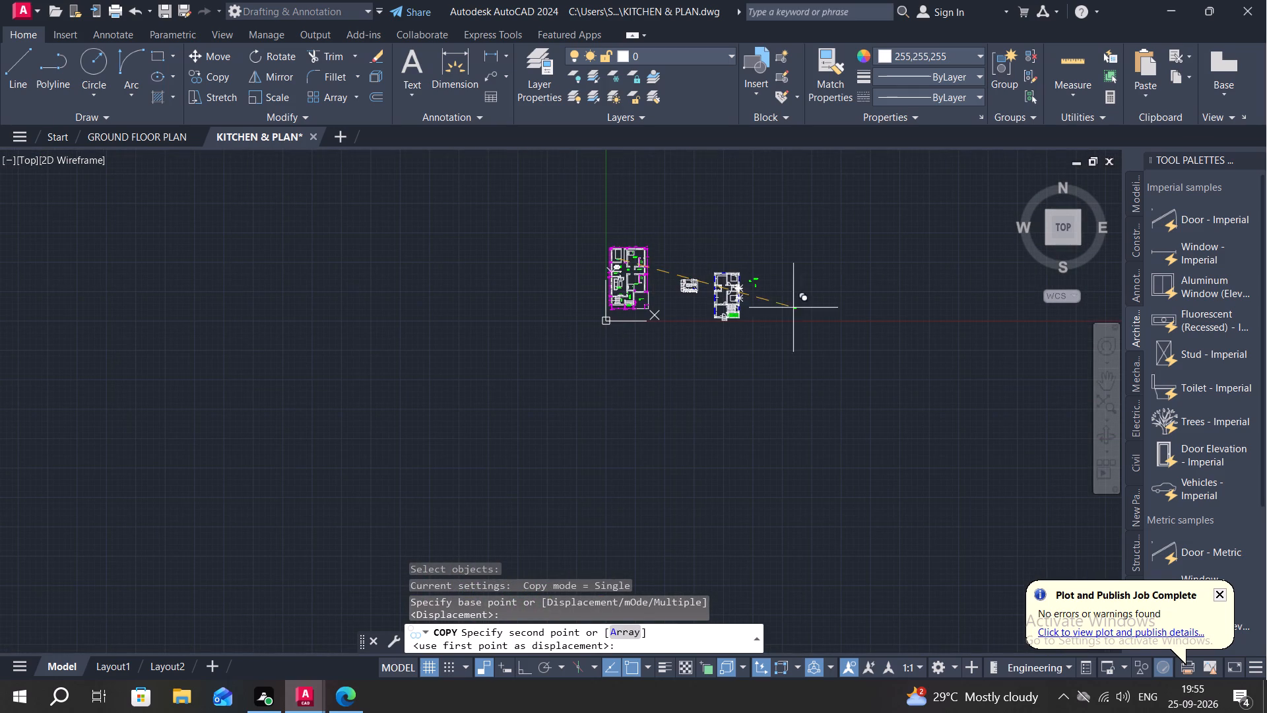
scroll(762, 292, "up", 4)
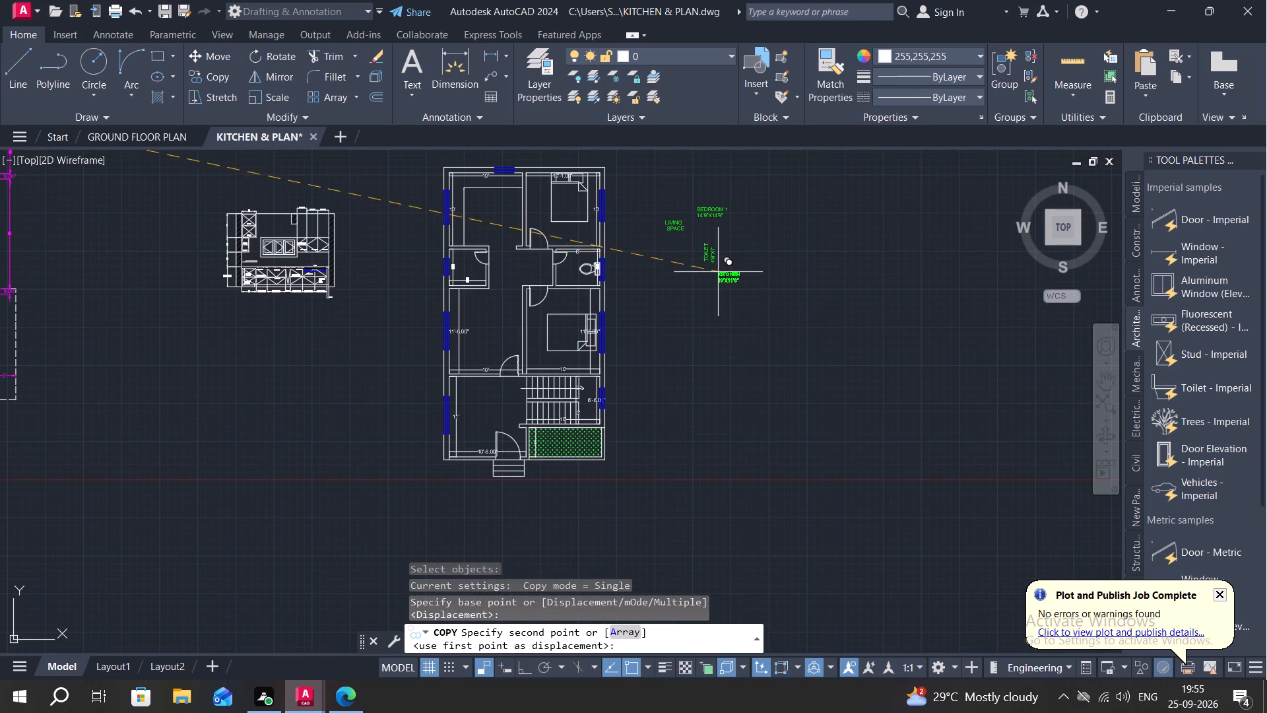
left_click(717, 270)
key("Escape")
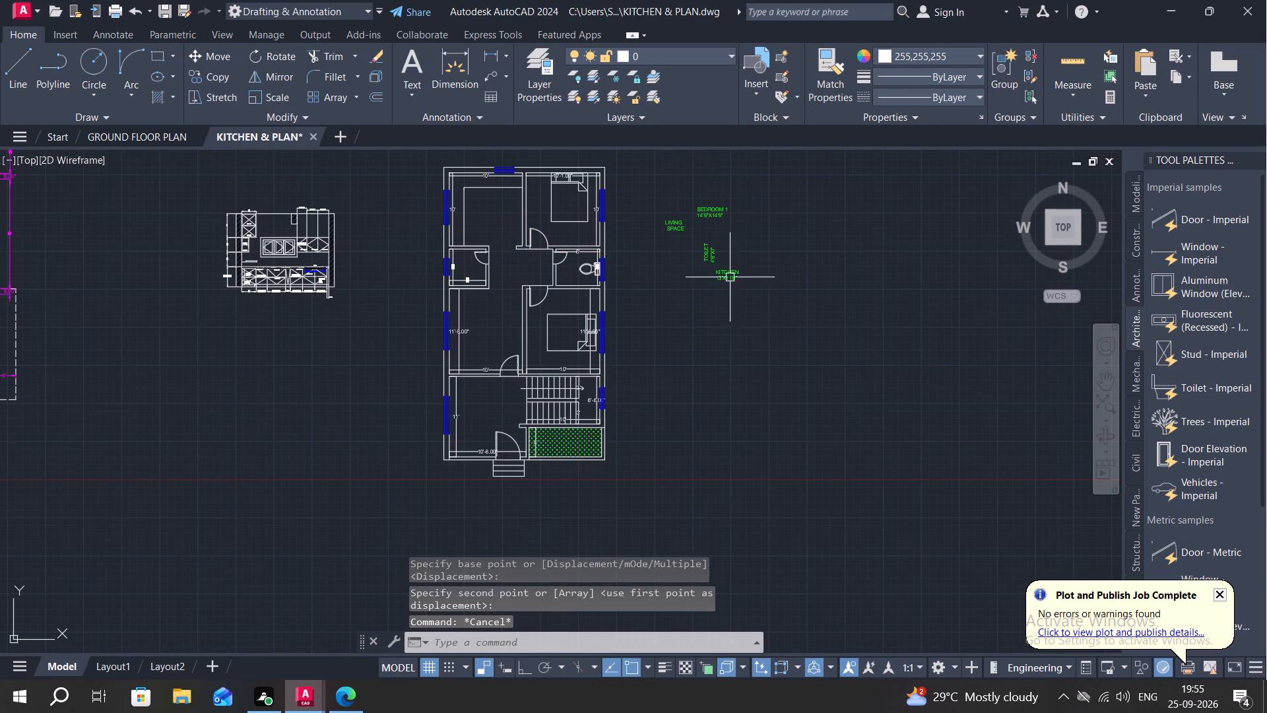
Delete the room-size line from the copied KITCHEN label, leaving only the text KITCHEN.
scroll(732, 278, "up", 4)
double_click(717, 239)
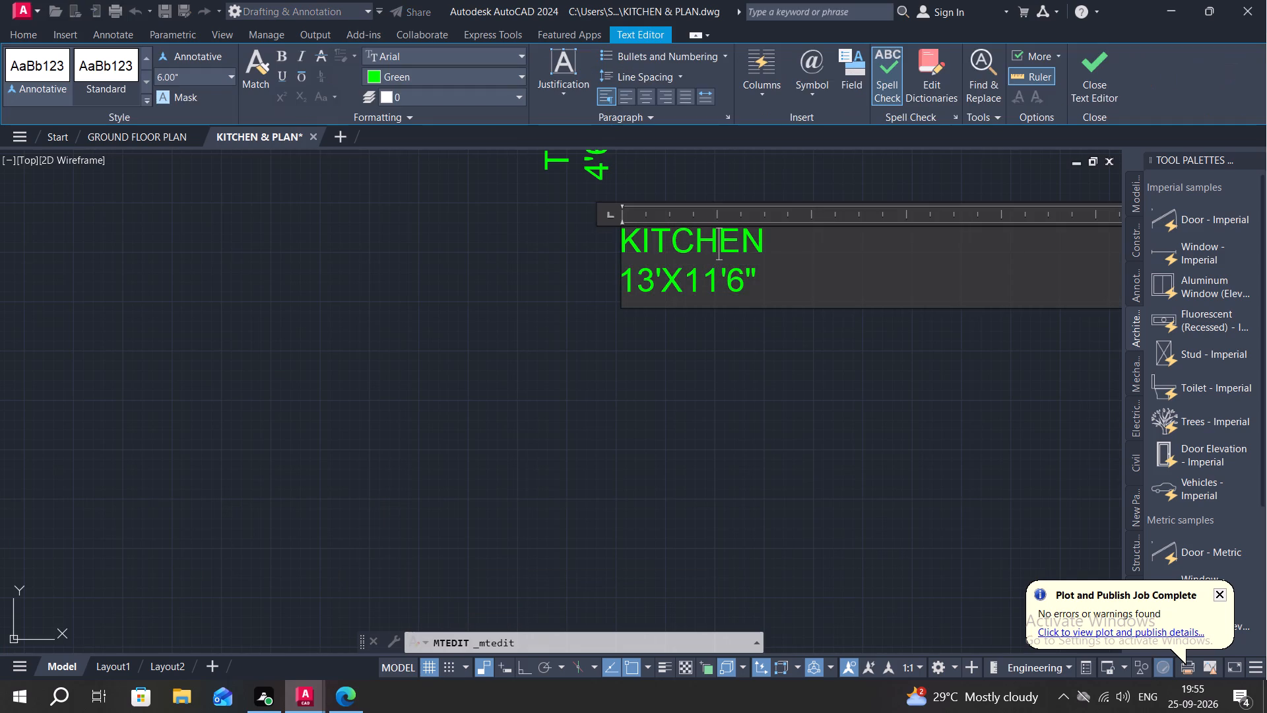
left_click(784, 277)
key("BackSpace")
key("BackSpace")
key("BackSpace")
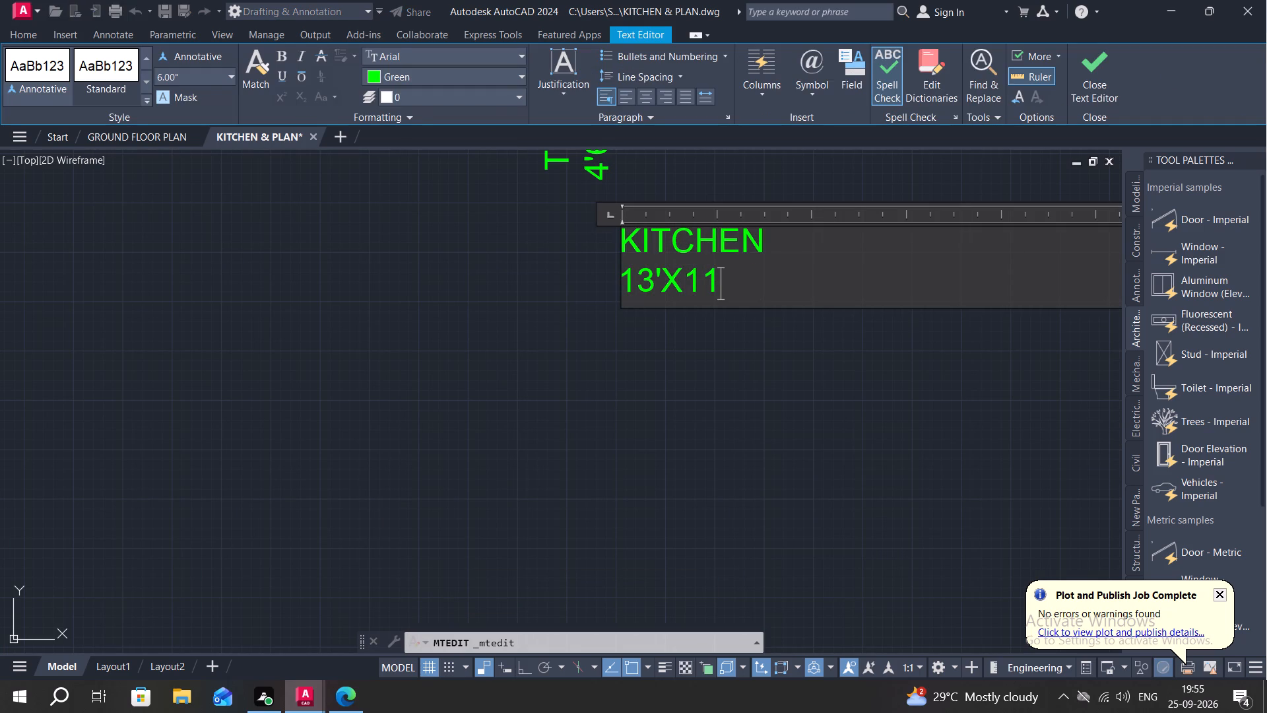
key("BackSpace")
key("BackSpace")
key("BackSpace")
key("BackSpace")
key("BackSpace")
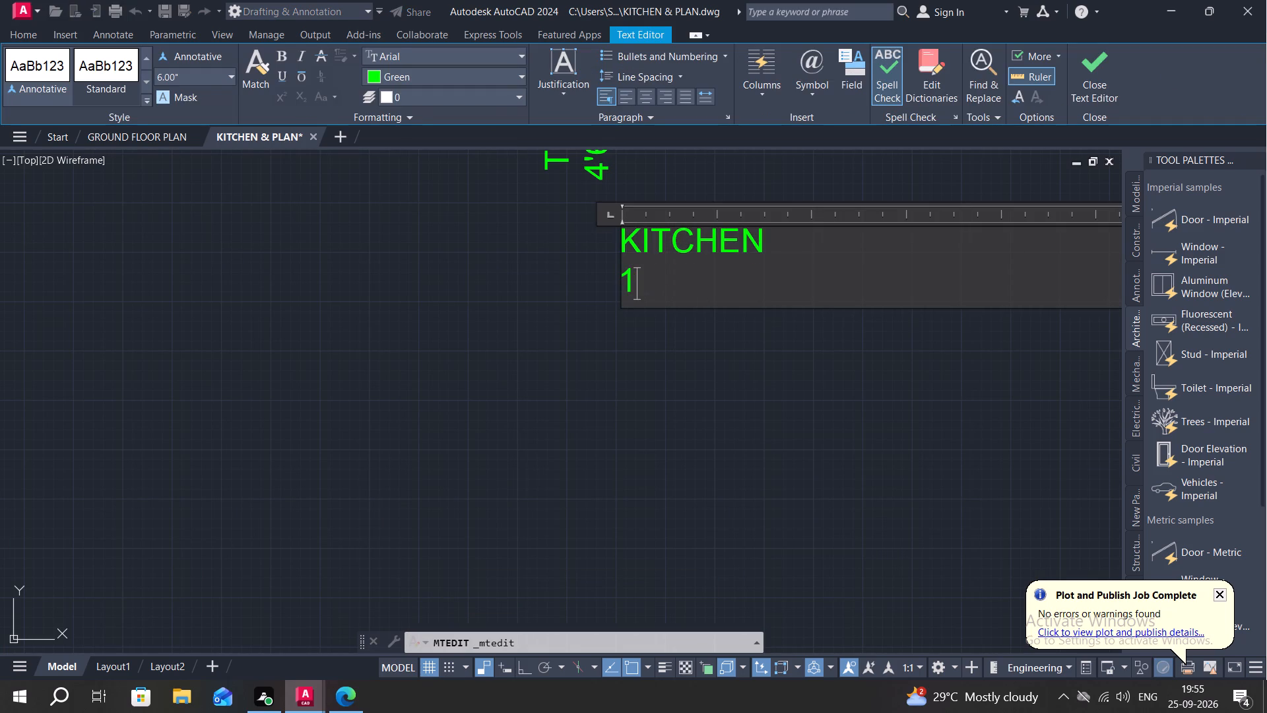
key("BackSpace")
left_click(702, 327)
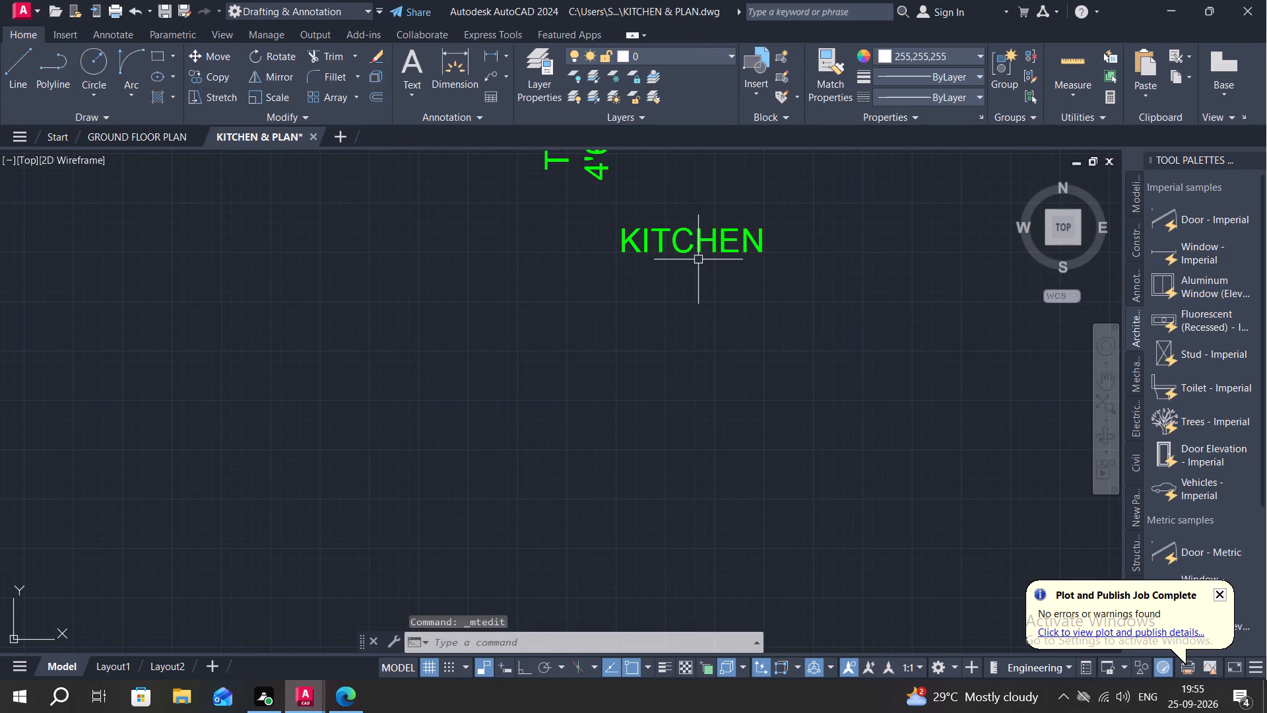
Delete the room-size line from the copied TOILET label, leaving only the text TOILET.
middle_click_drag(698, 259, 787, 405)
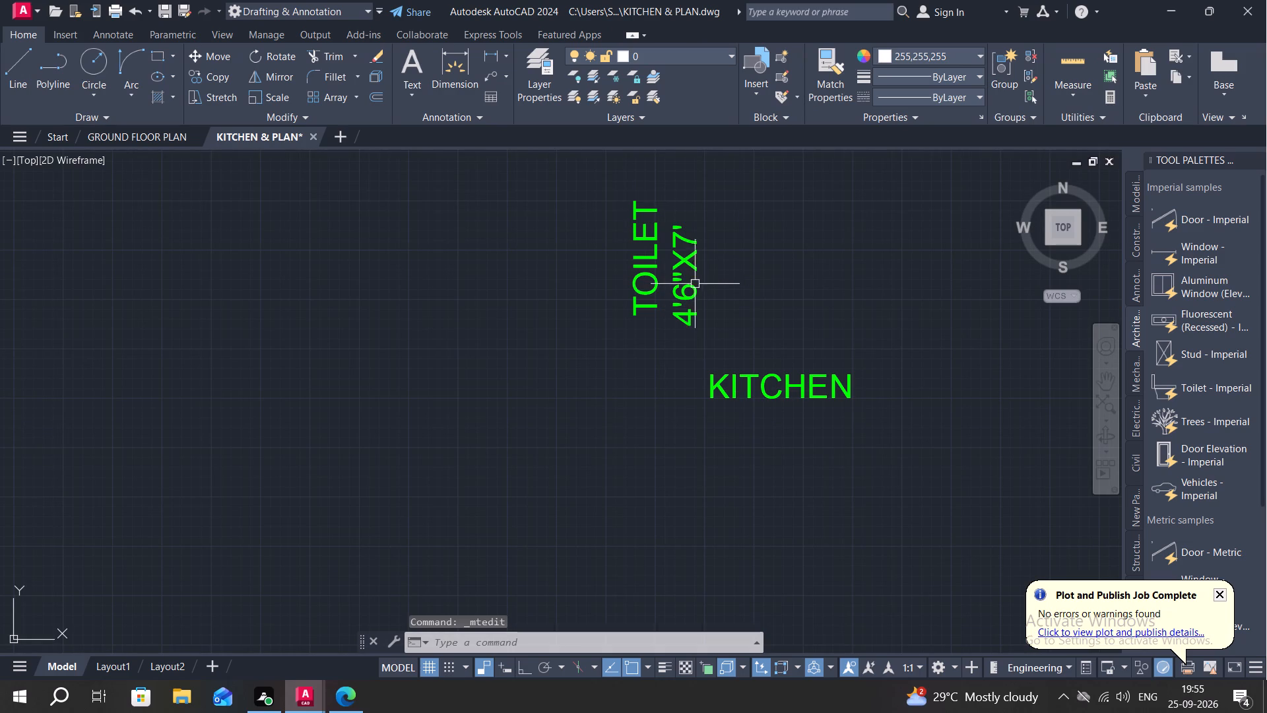
double_click(688, 281)
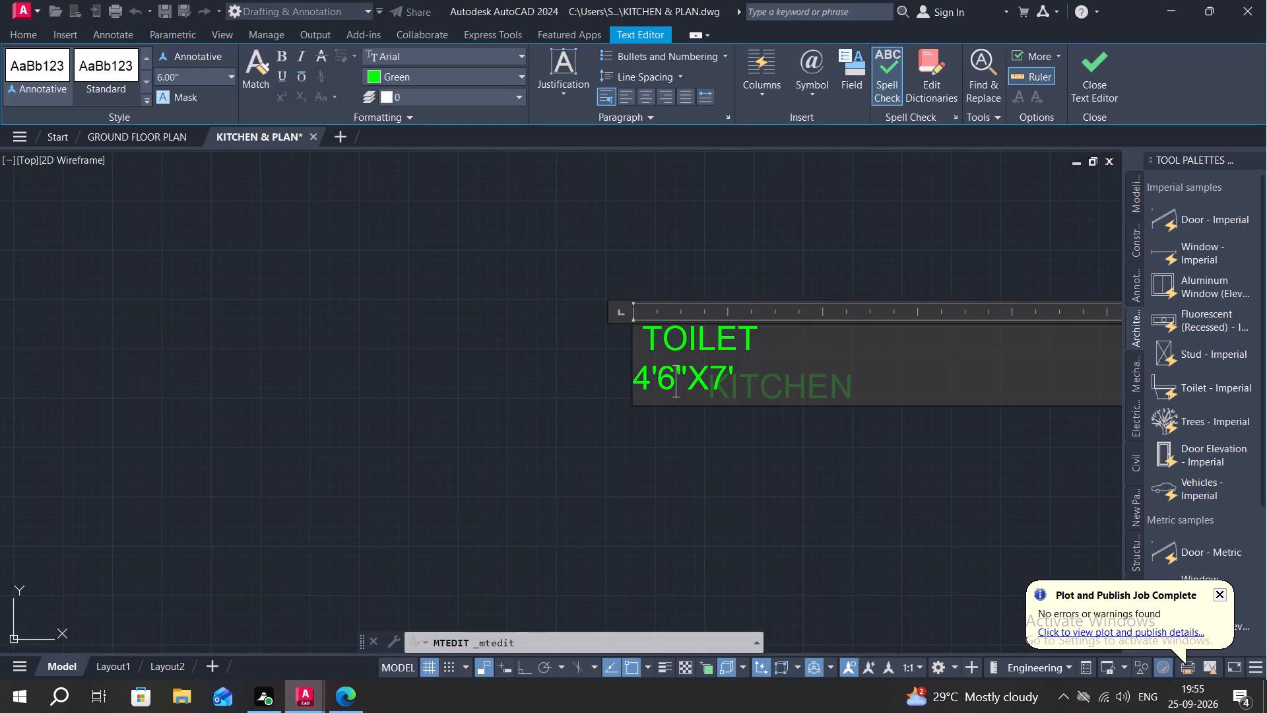
left_click(744, 376)
key("BackSpace")
key("BackSpace")
key("BackSpace")
key("BackSpace")
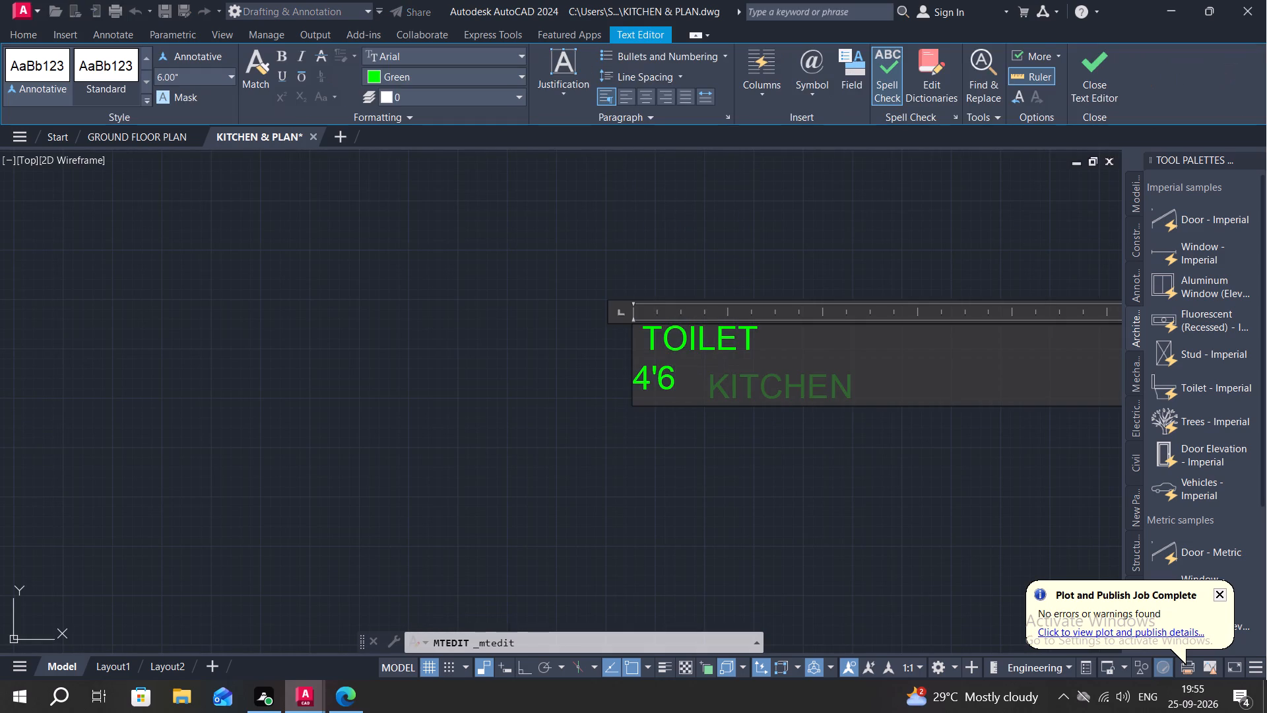
key("BackSpace")
key("BackSpace")
key("BackSpace")
left_click(669, 277)
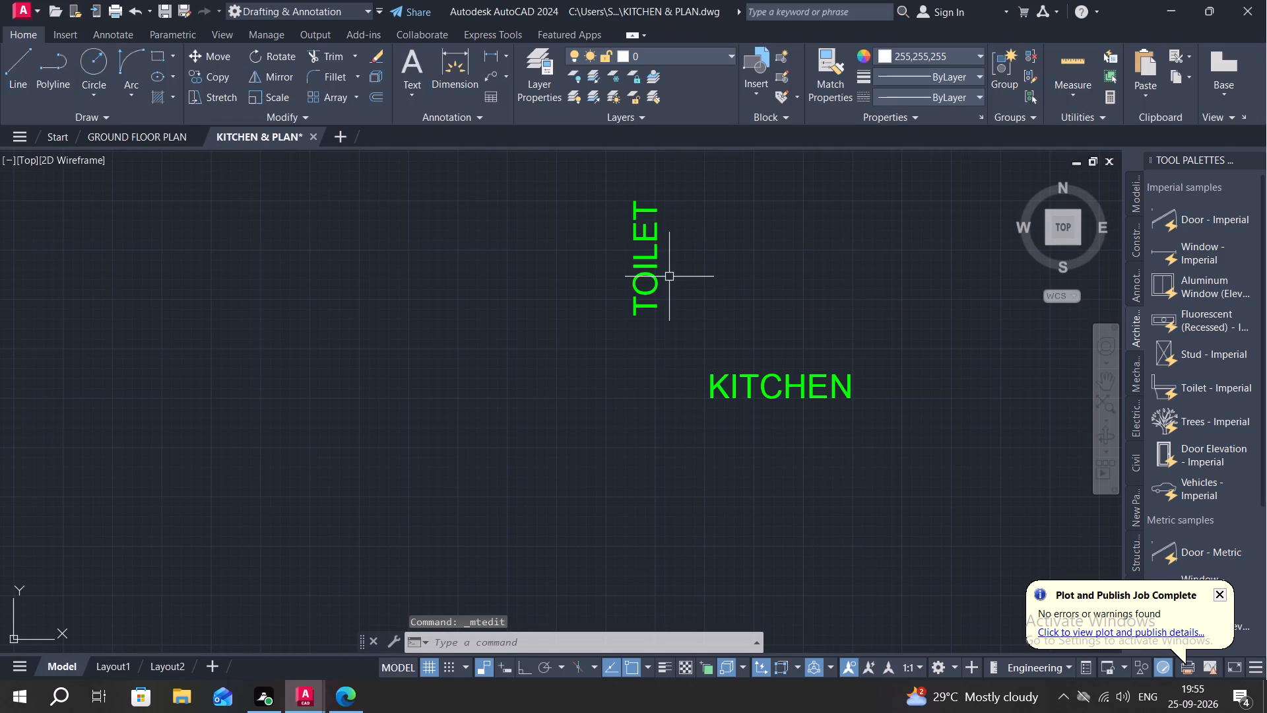
Rotate the vertical TOILET label beside the smaller plan so that it reads horizontally, with Ortho on.
type("RO")
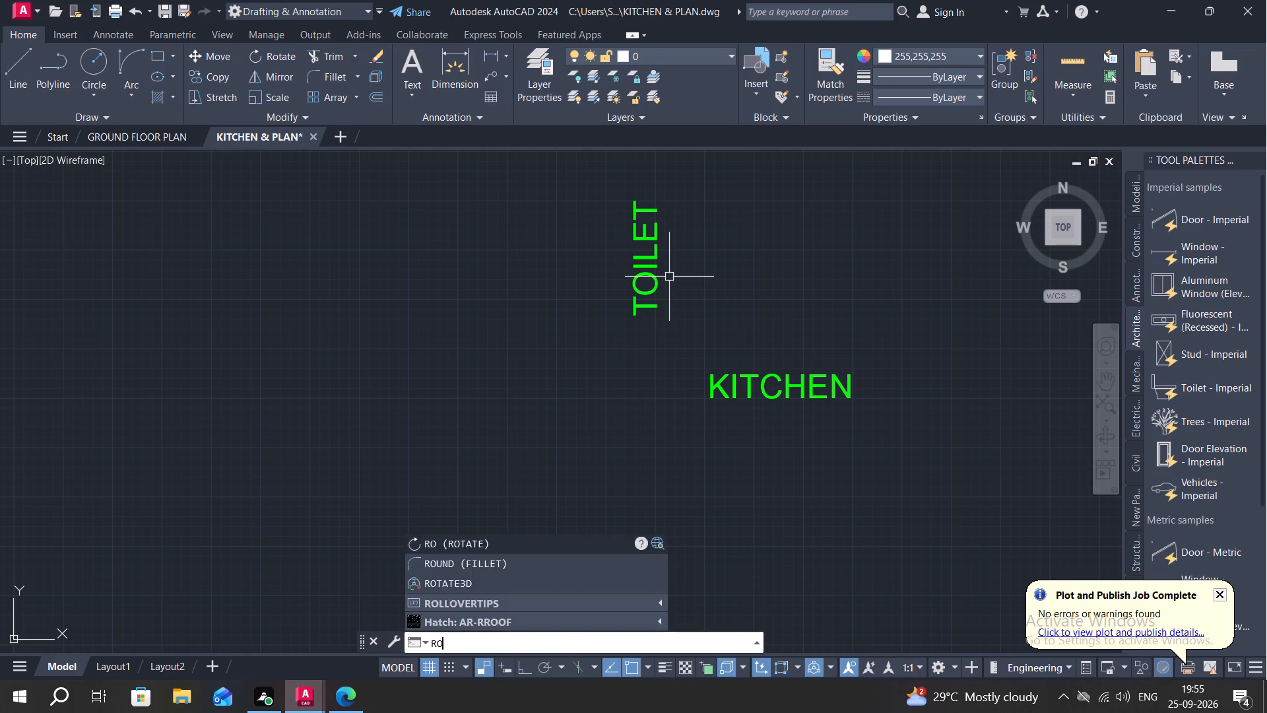
key("space")
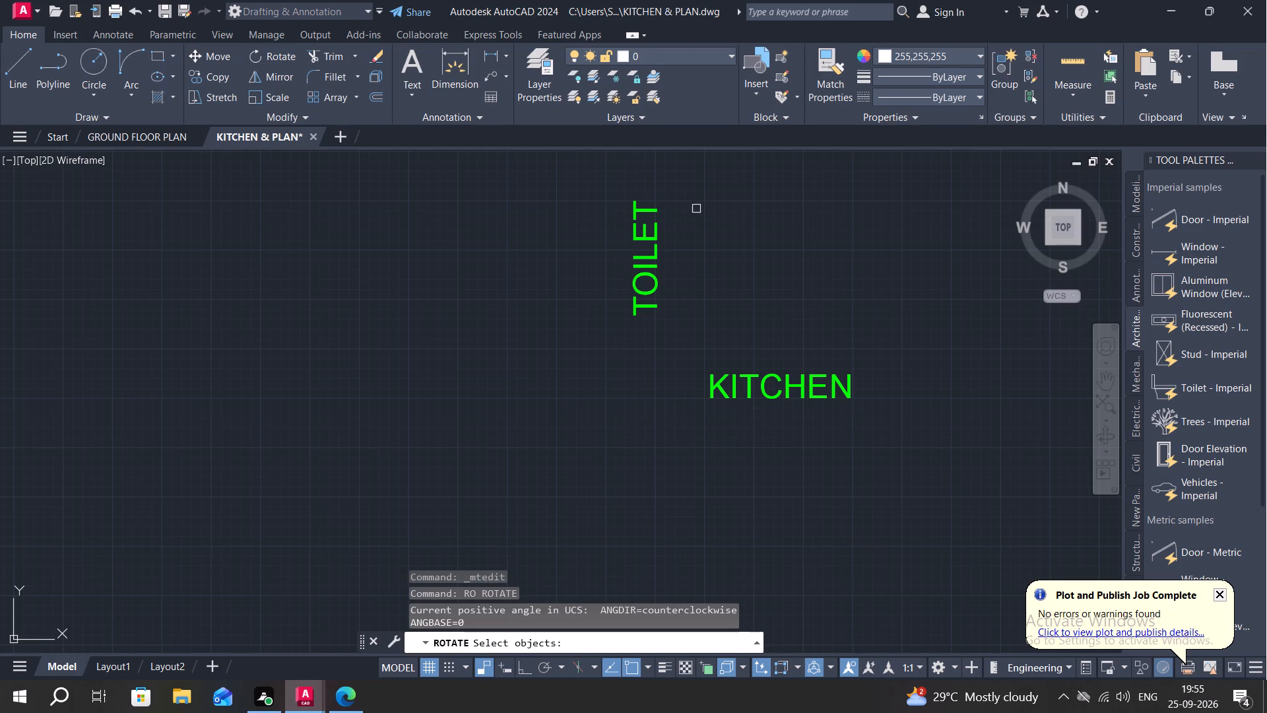
left_click(643, 208)
right_click(643, 208)
left_click(643, 208)
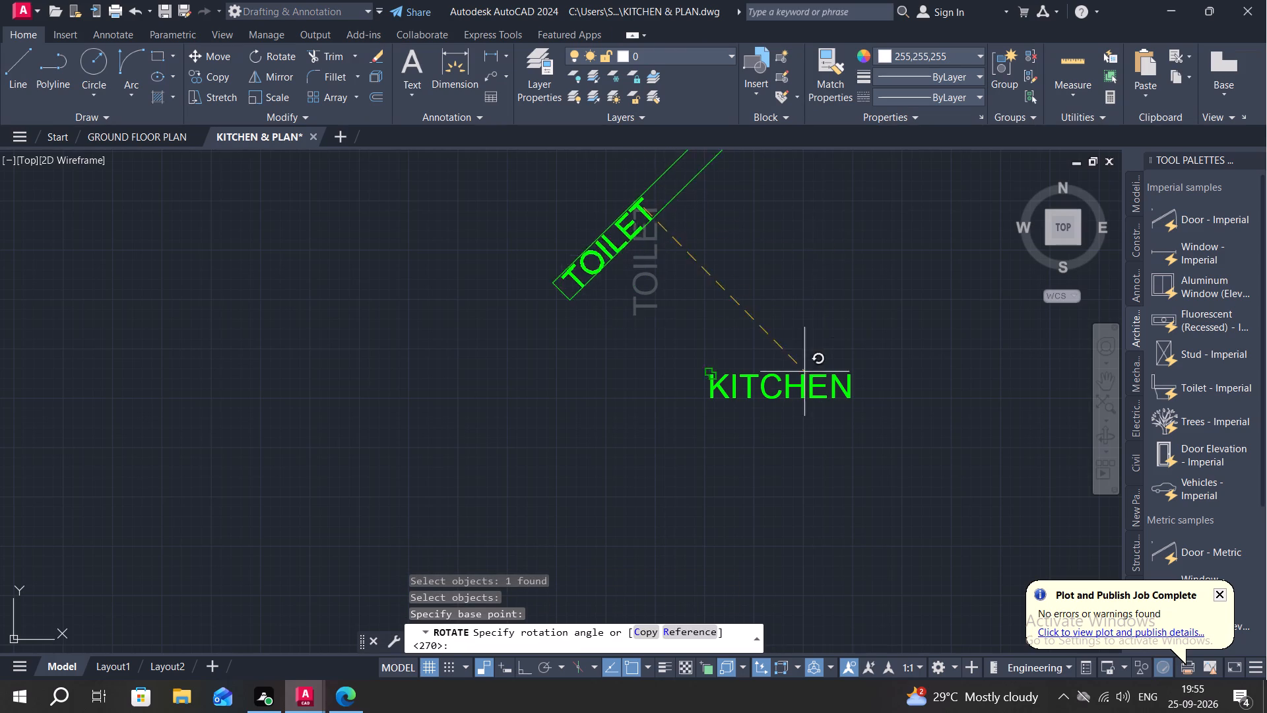
key("F8")
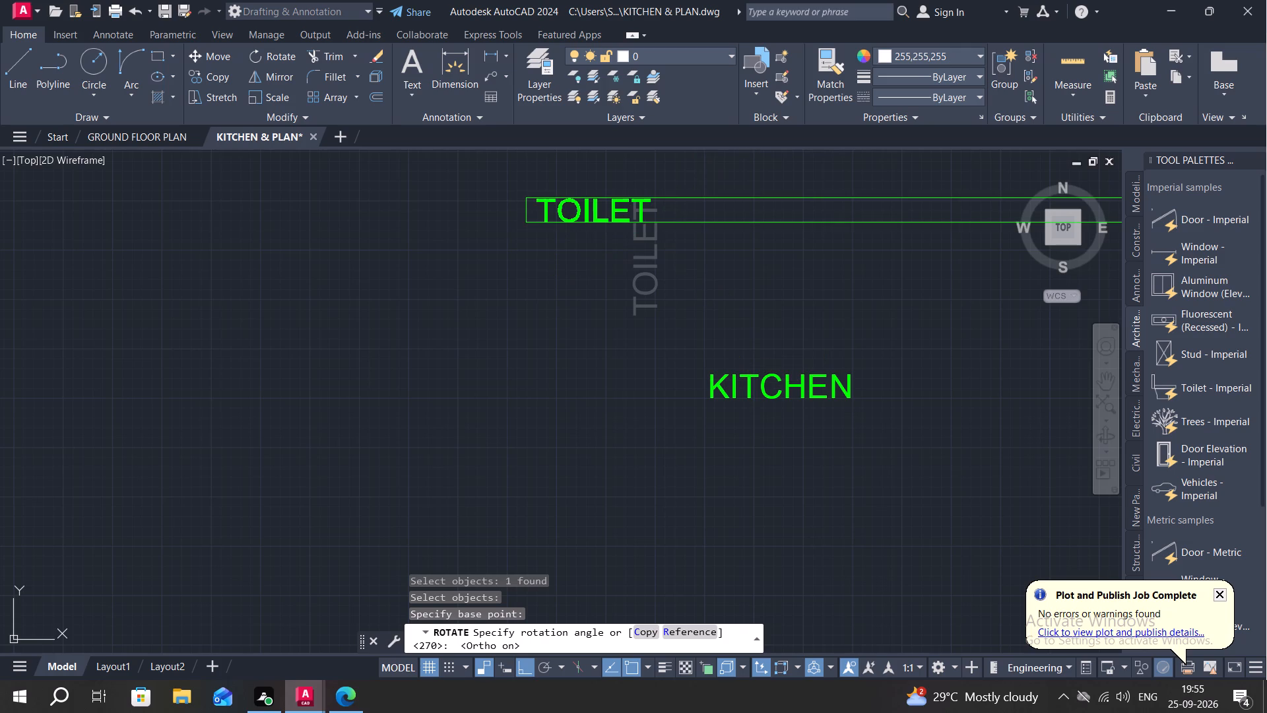
left_click(752, 380)
Delete the room-size line from the copied BEDROOM 1 label, leaving only the text BEDROOM 1.
scroll(686, 356, "down", 2)
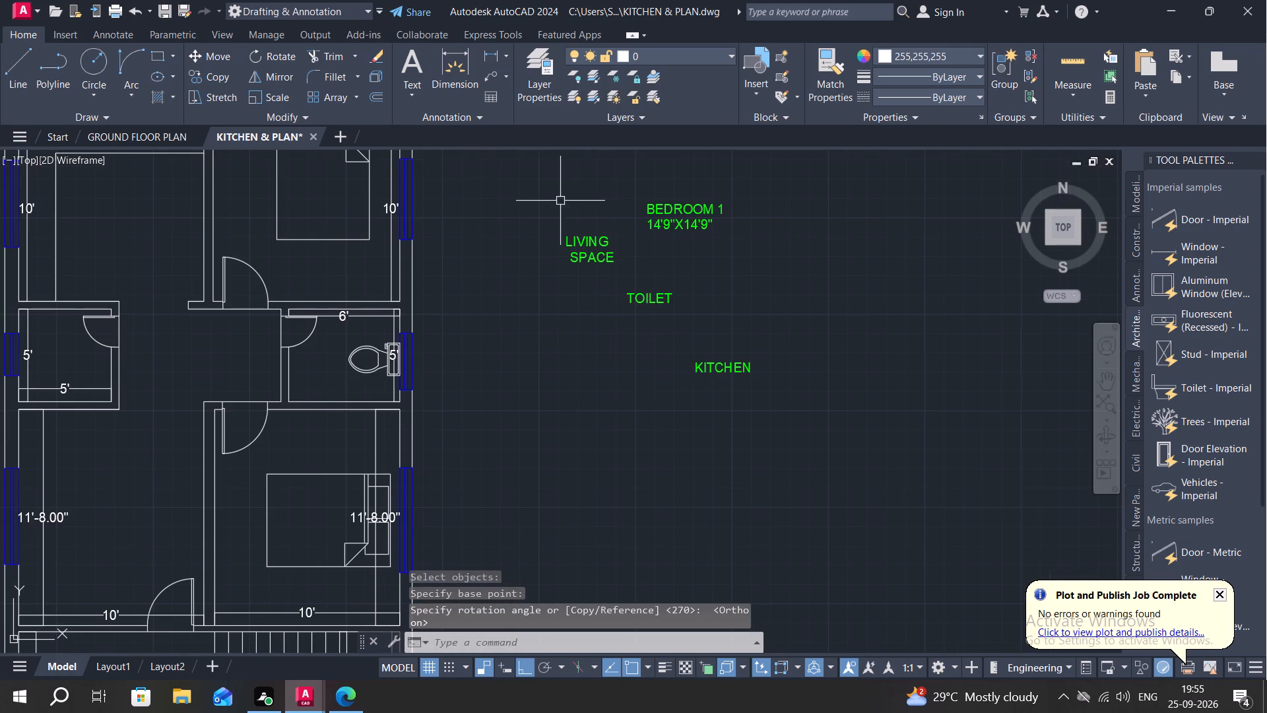
scroll(571, 234, "up", 2)
double_click(787, 171)
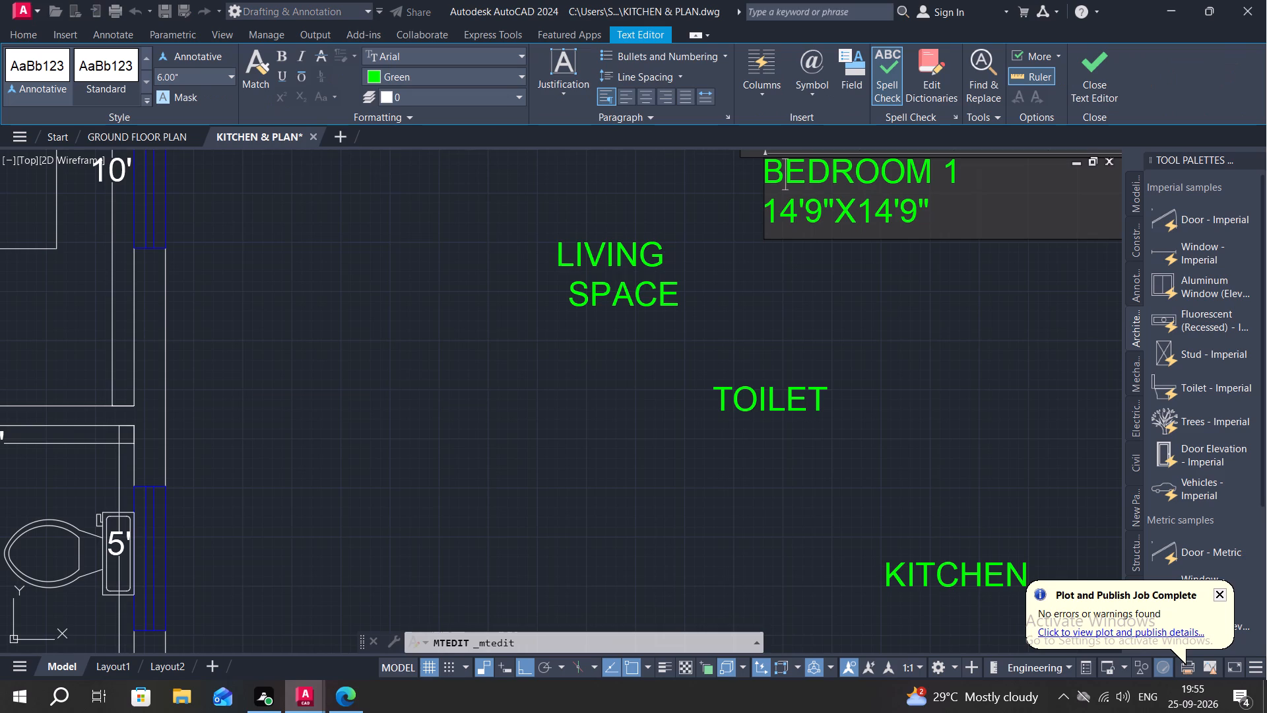
left_click(934, 207)
key("BackSpace")
key("BackSpace")
key("BackSpace")
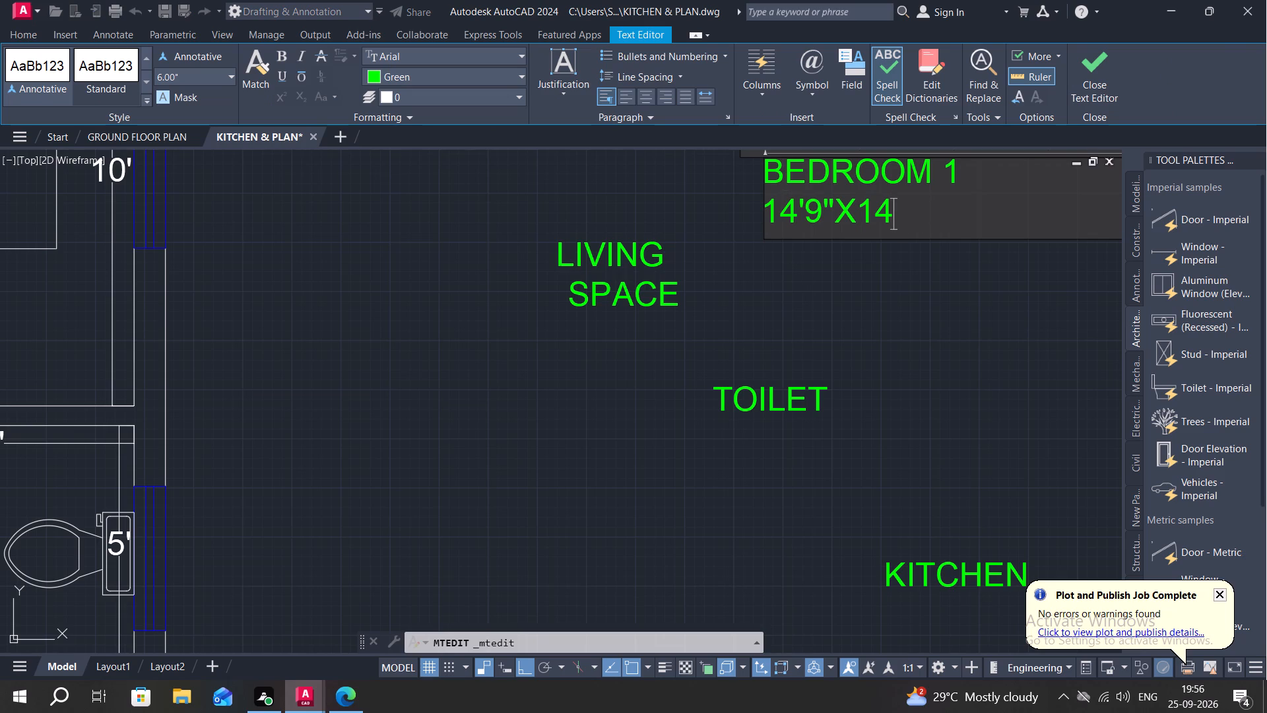
key("BackSpace")
key("BackSpace")
key("BackSpace")
key("BackSpace")
key("BackSpace")
key("BackSpace")
key("BackSpace")
key("BackSpace")
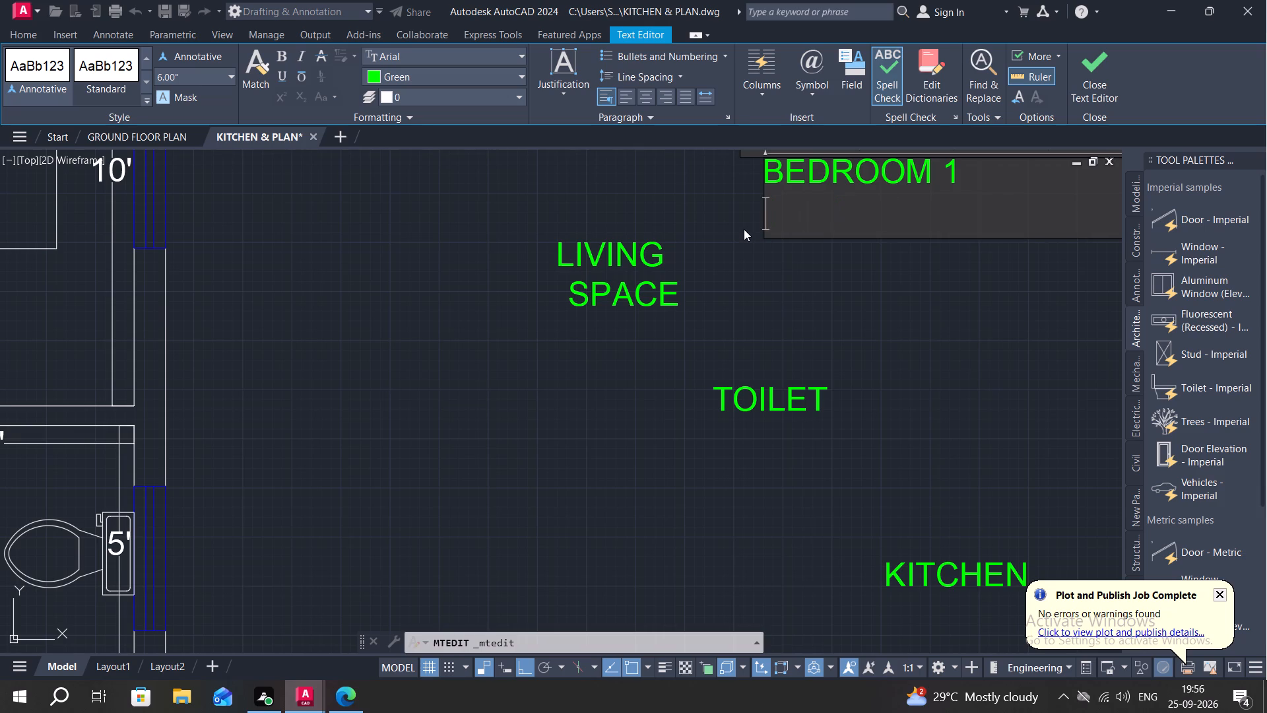
left_click(744, 229)
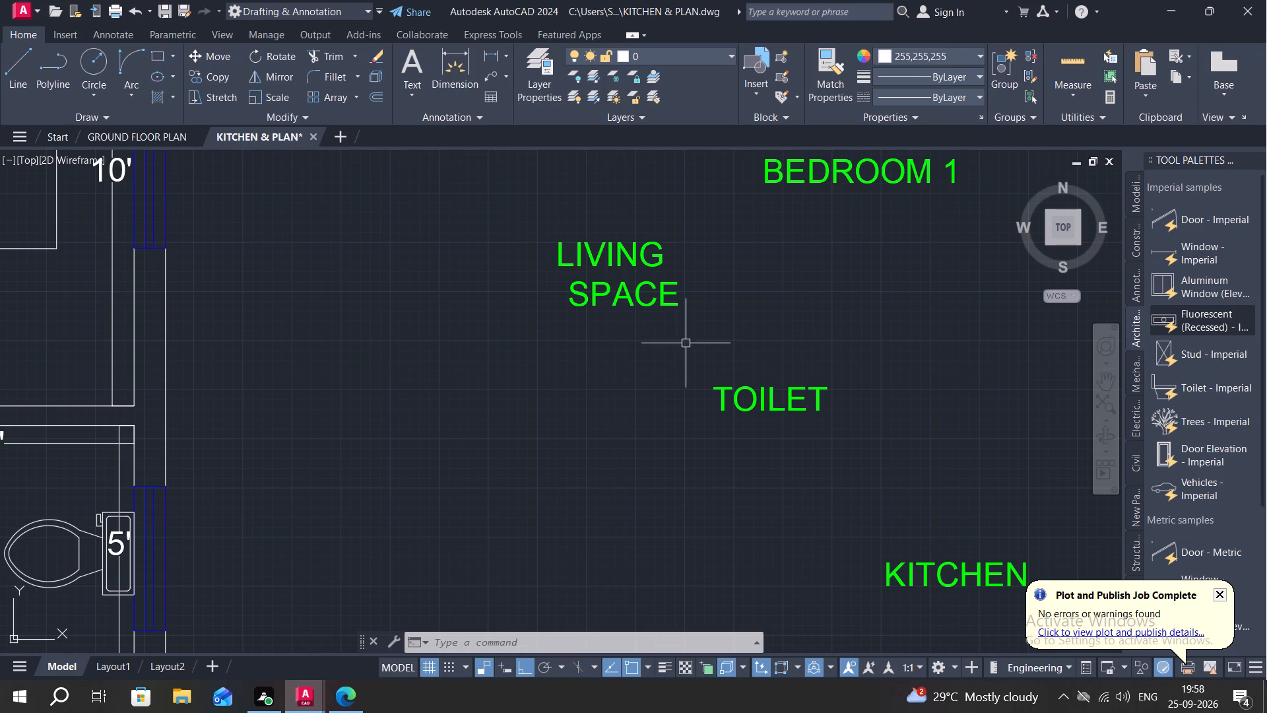
Copy the TOILET label into the smaller plan's toilet room, just below the WC fixture, with Ortho off.
scroll(694, 347, "down", 1)
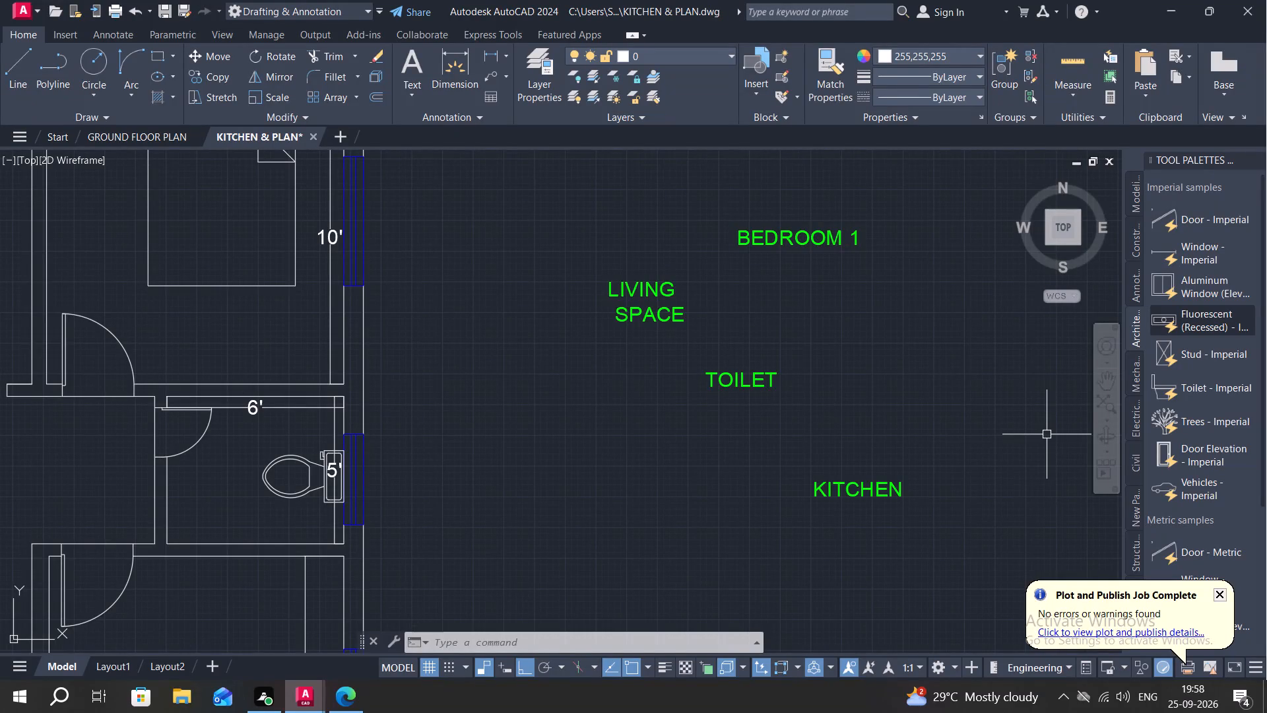
scroll(820, 428, "down", 1)
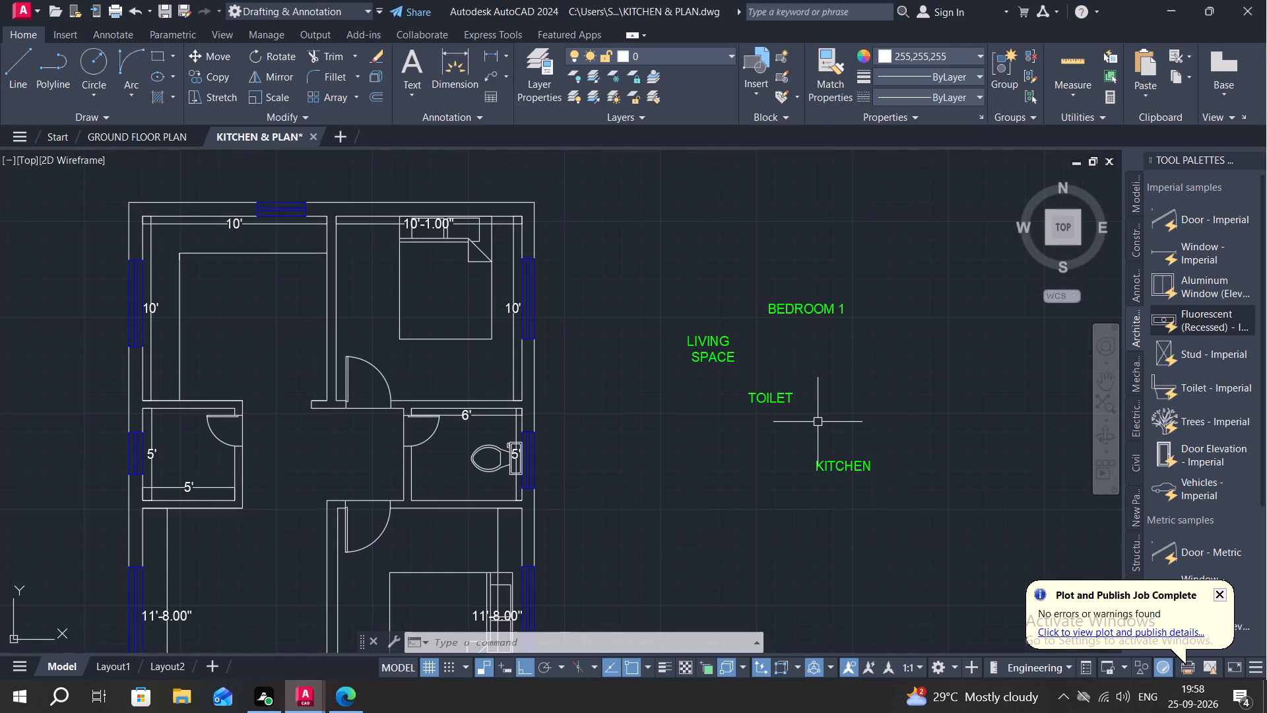
type("CO")
key("space")
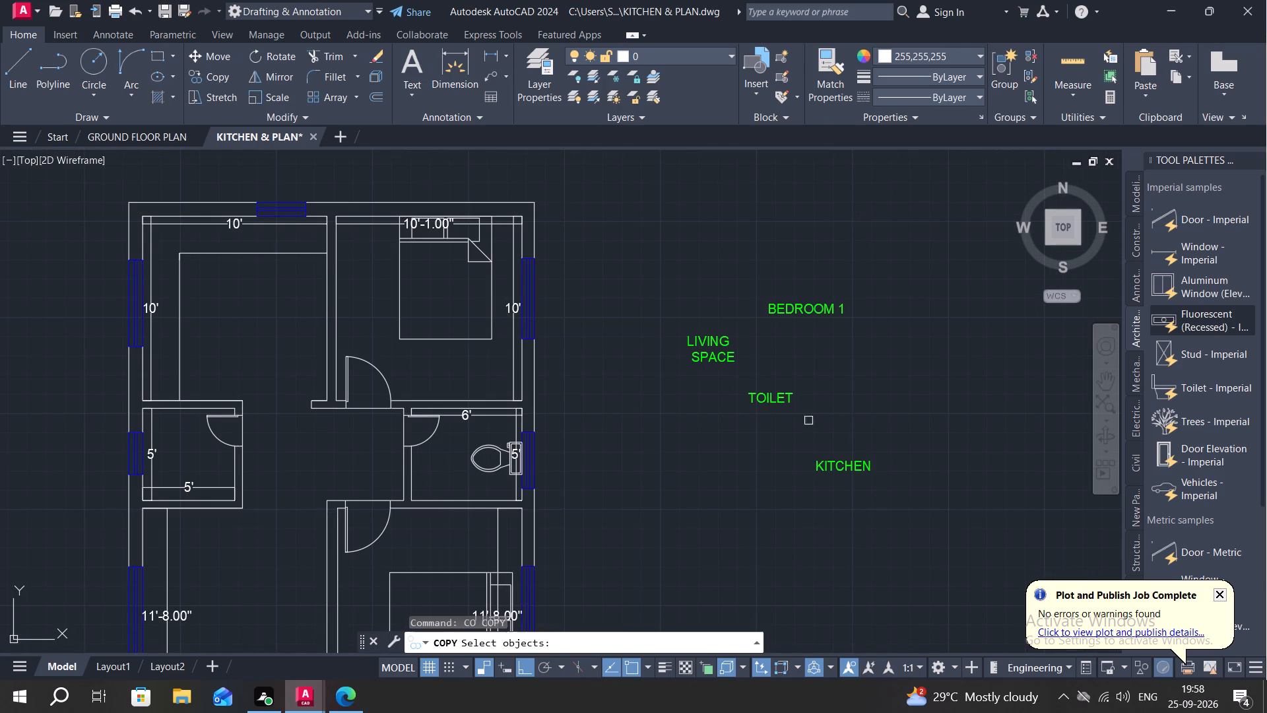
left_click(777, 399)
right_click(777, 399)
left_click(777, 399)
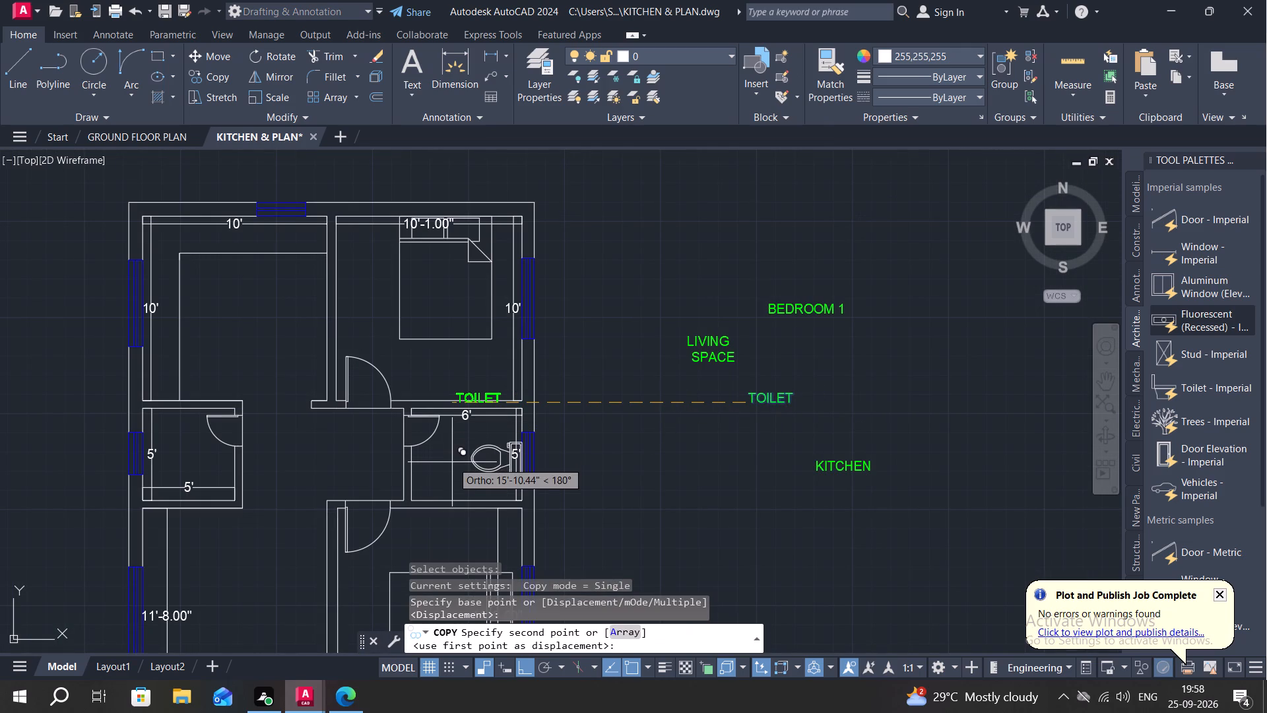
key("F8")
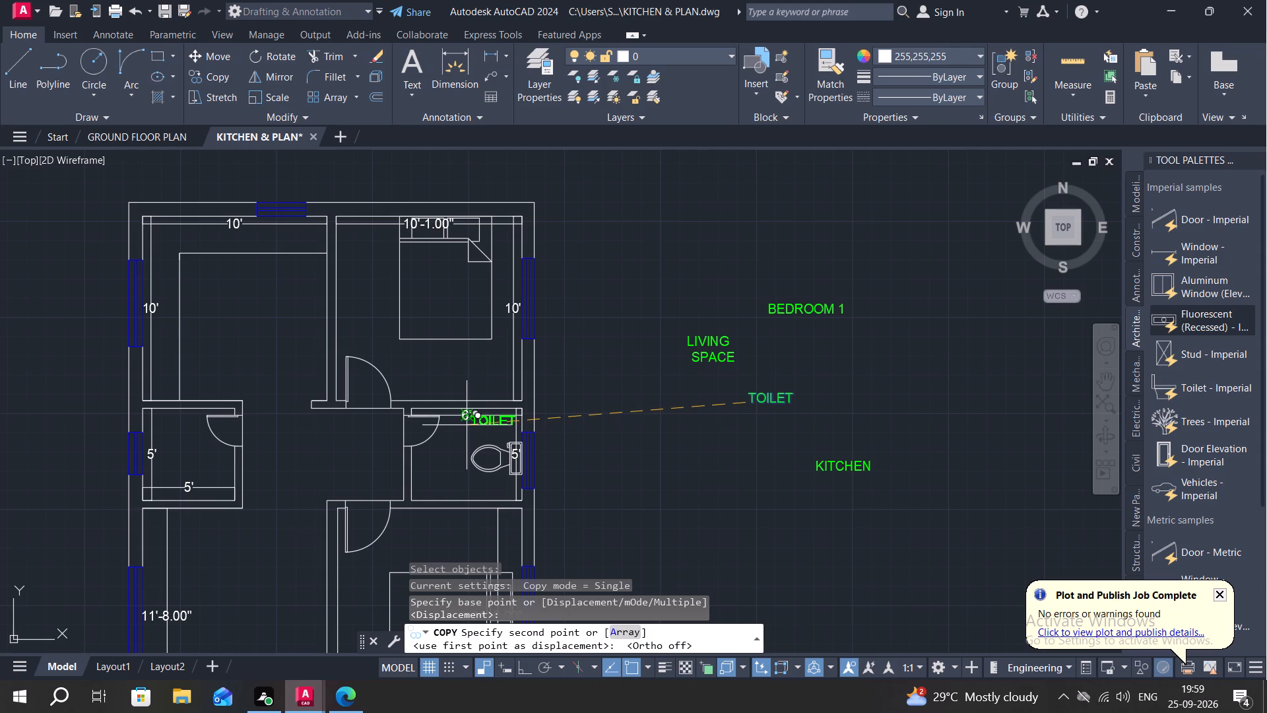
left_click(455, 486)
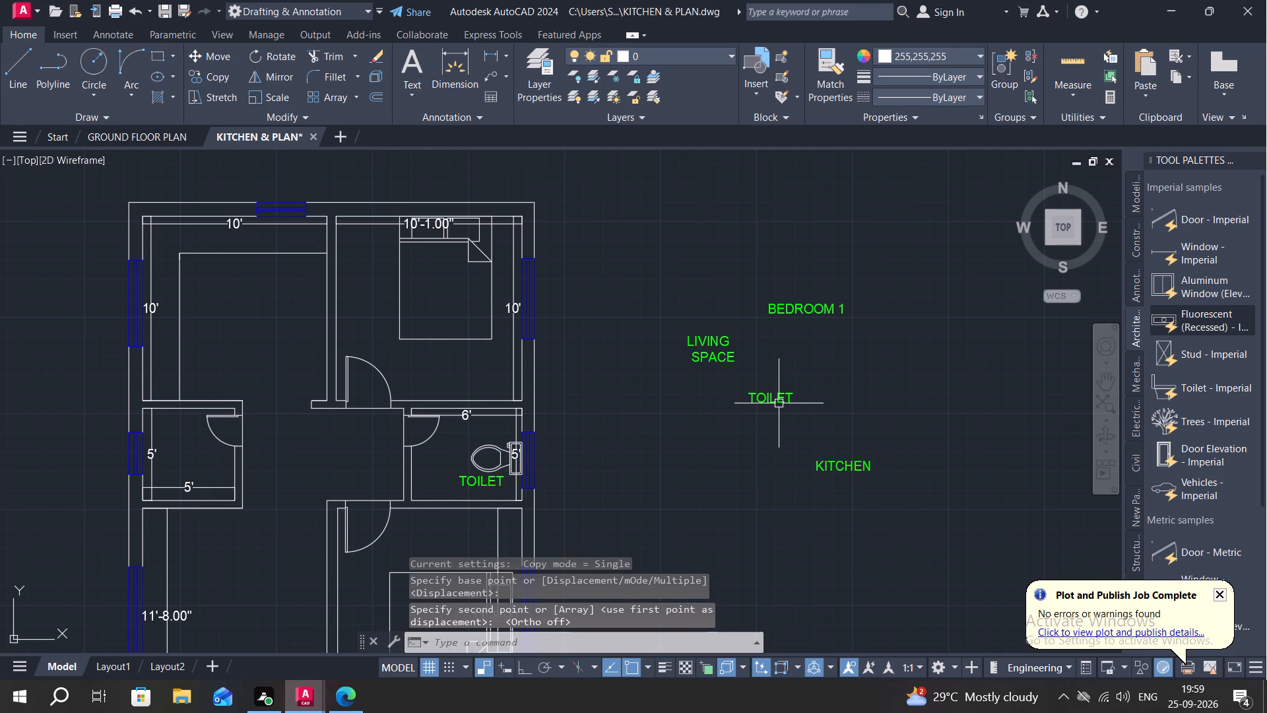
Replace the text of the TOILET label remaining beside the smaller plan with POOJA.
double_click(779, 402)
left_click(812, 399)
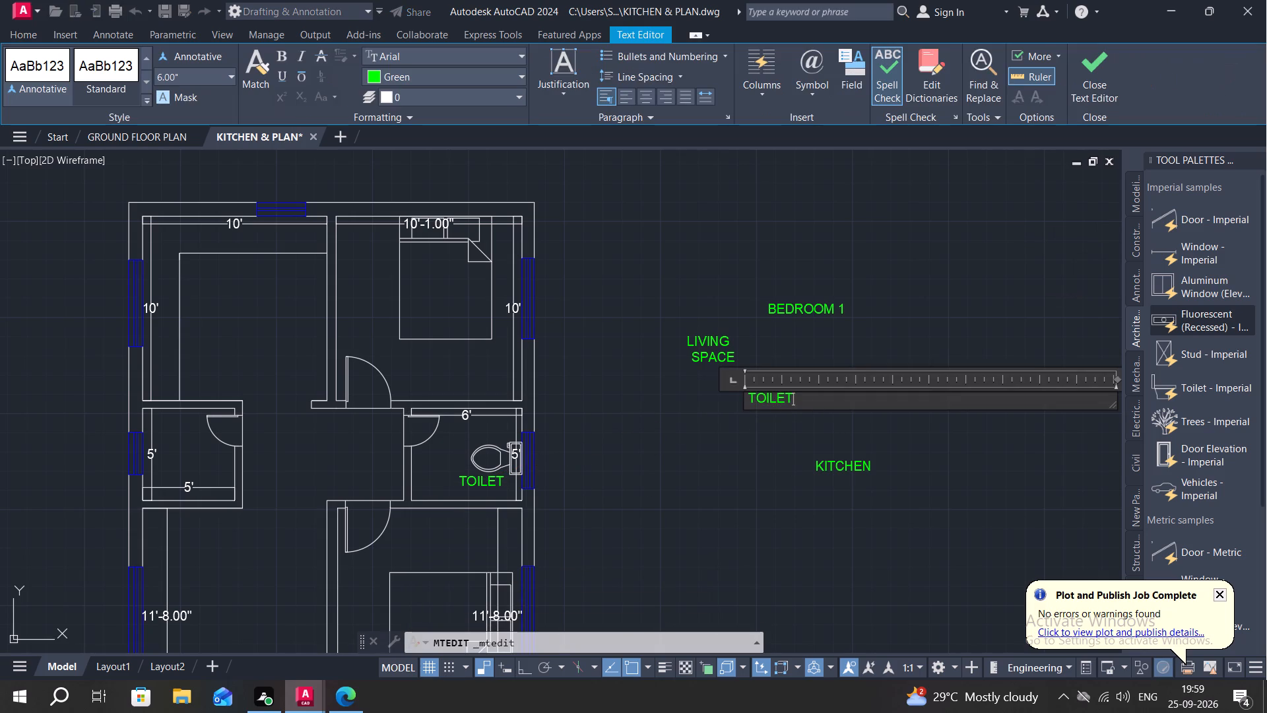
key("BackSpace")
key("BackSpace")
key("BackSpace")
key("BackSpace")
key("BackSpace")
key("BackSpace")
key("BackSpace")
key("BackSpace")
key("BackSpace")
key("BackSpace")
key("BackSpace")
key("BackSpace")
key("BackSpace")
key("BackSpace")
key("BackSpace")
key("BackSpace")
key("BackSpace")
key("BackSpace")
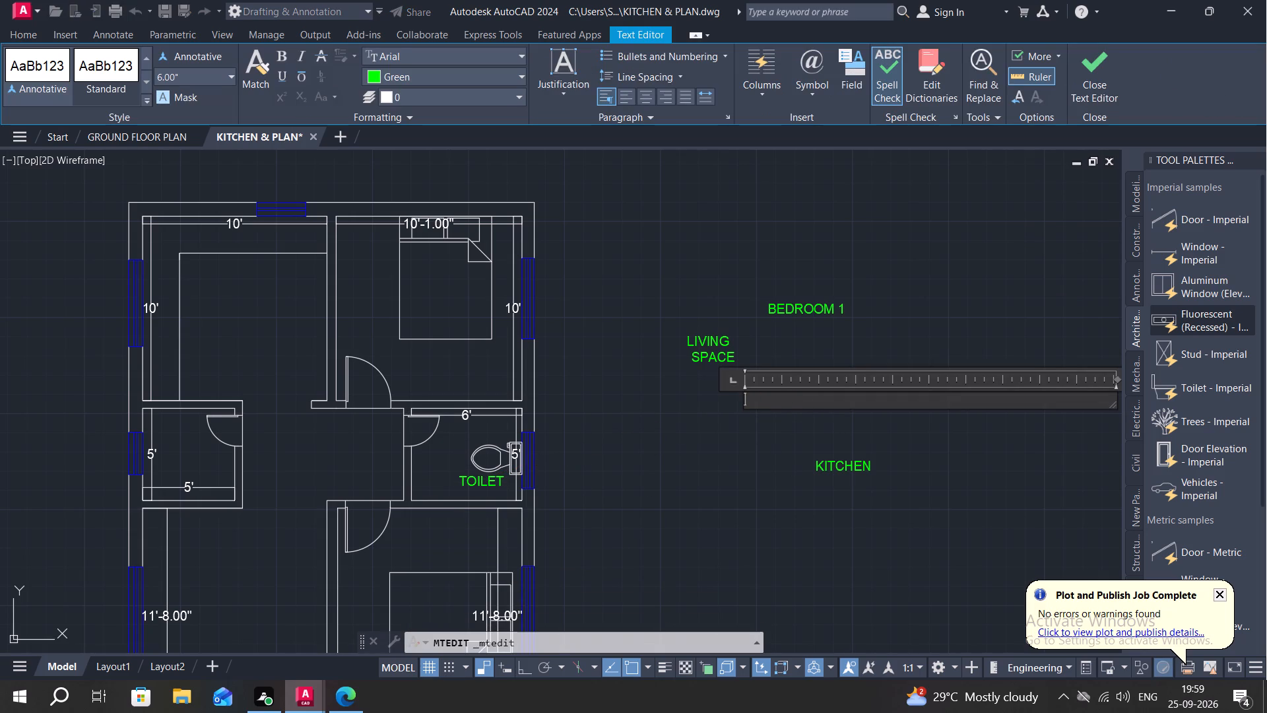
type("POOJ")
key("a")
left_click(795, 424)
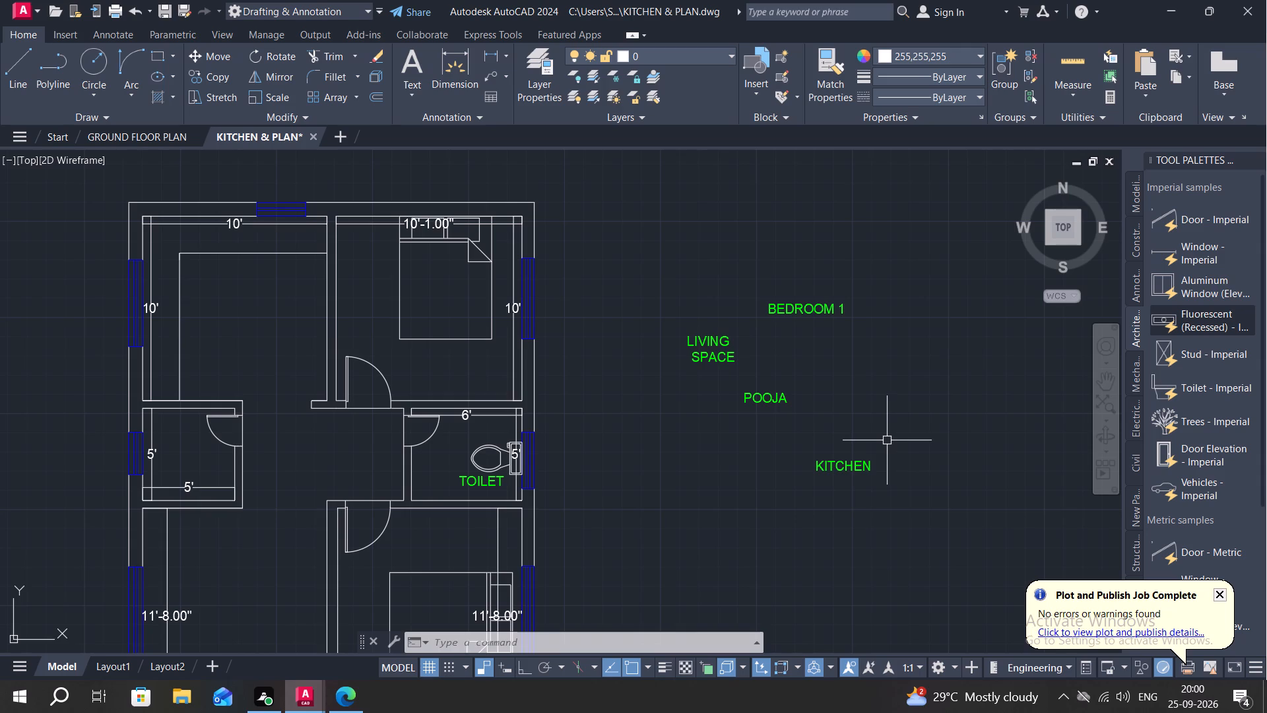
key("Escape")
key("v")
key("Escape")
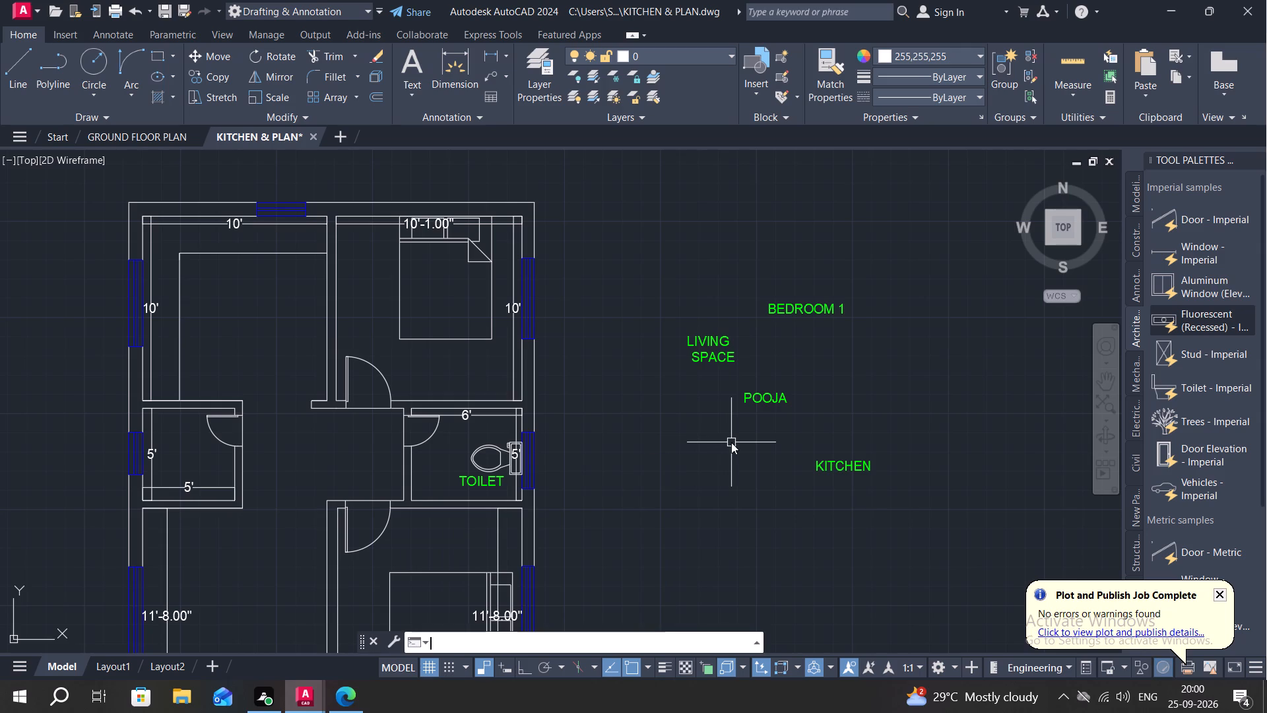
Copy the LIVING SPACE label into the smaller plan's central space, between the 5' room and the toilet.
type("CO")
key("space")
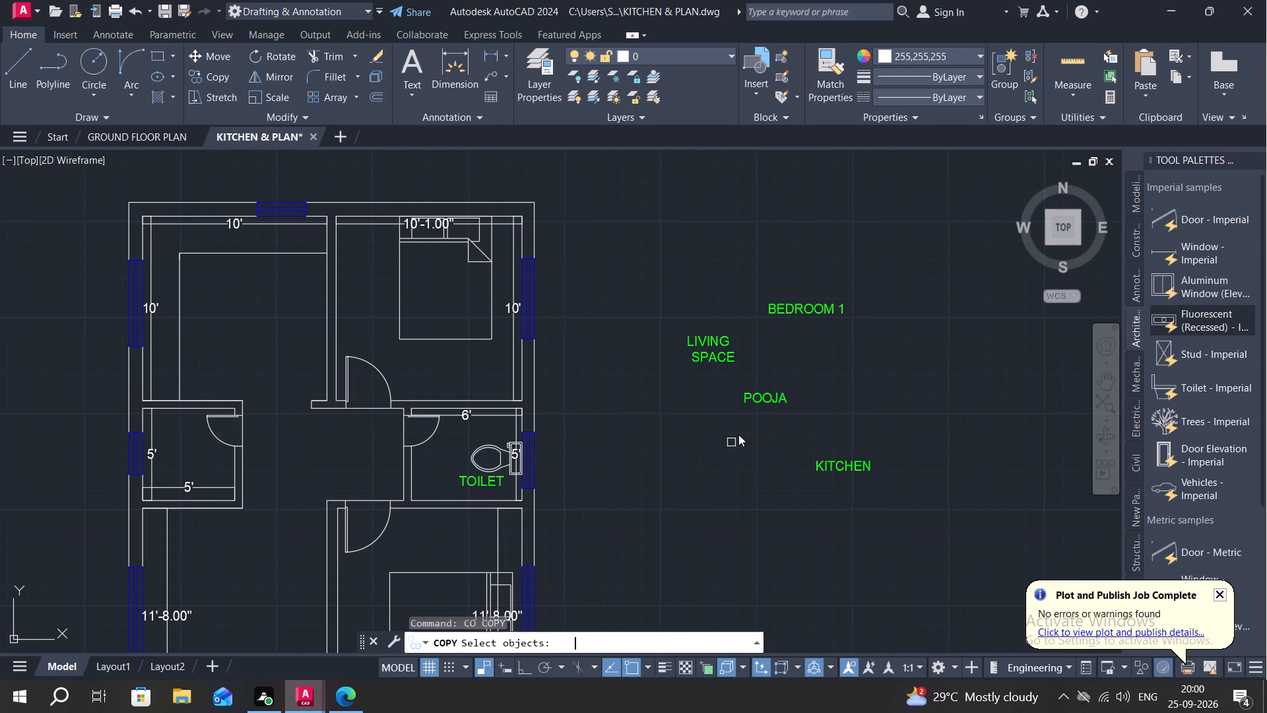
left_click(707, 339)
right_click_drag(706, 337, 697, 333)
left_click(697, 333)
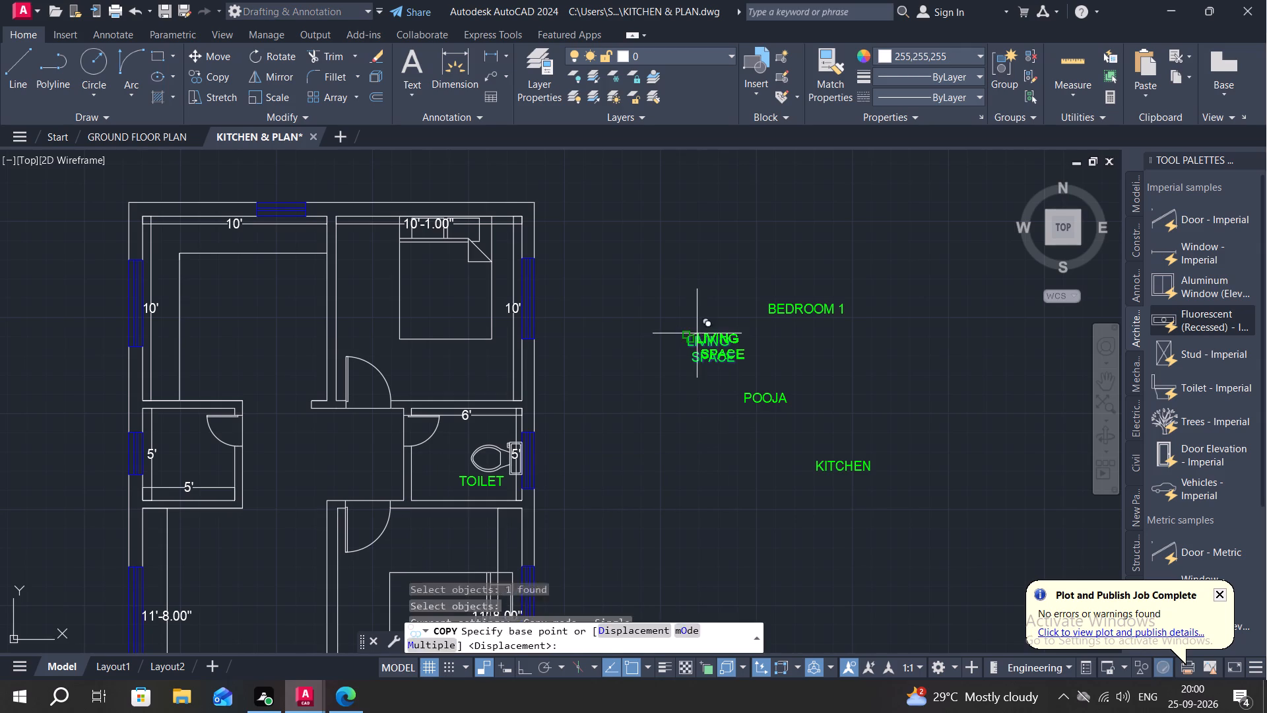
left_click(301, 436)
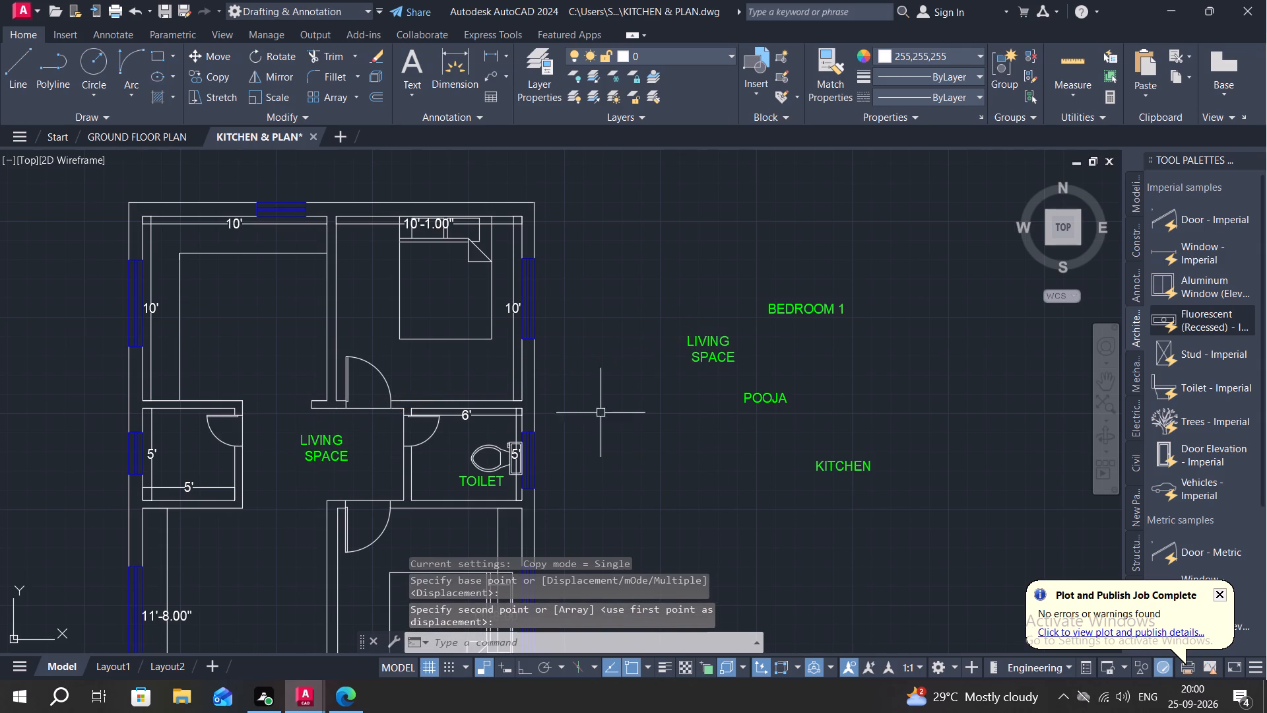
Change the LIVING SPACE label remaining beside the smaller plan to the two-line text LIVING & DINING.
double_click(694, 343)
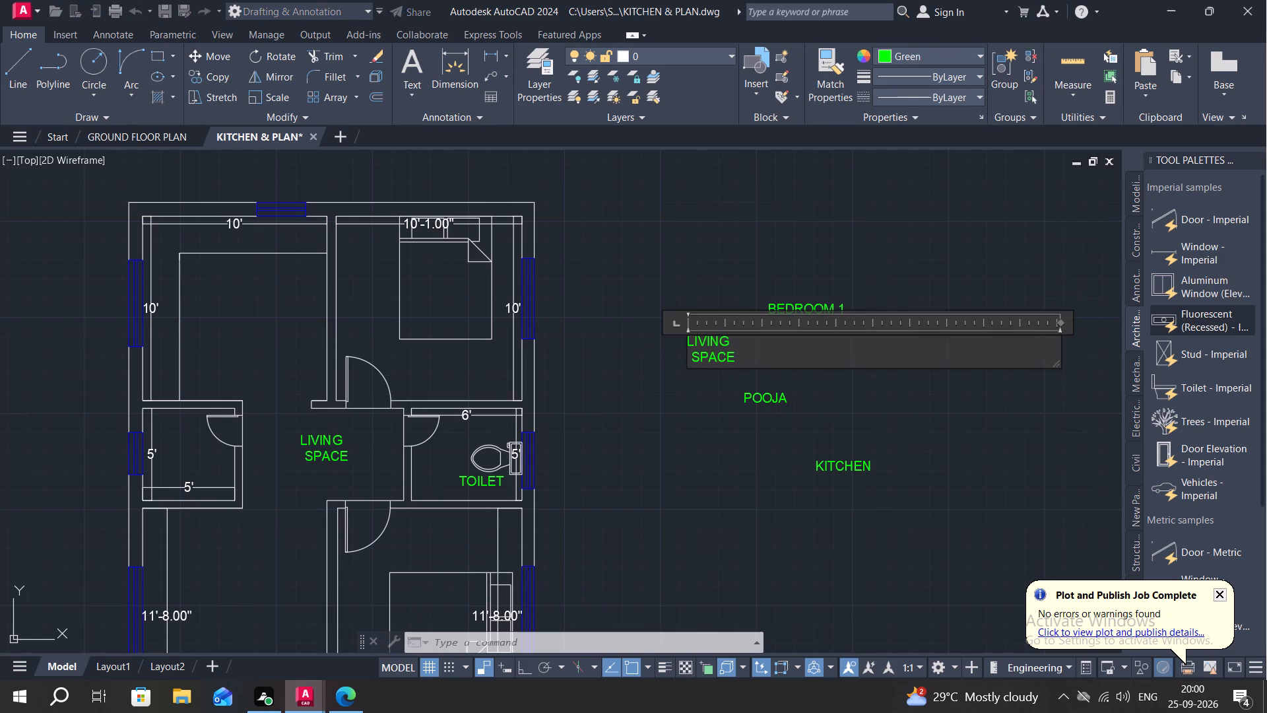
left_click(745, 357)
key("BackSpace")
key("BackSpace")
key("BackSpace")
key("BackSpace")
key("BackSpace")
key("BackSpace")
key("BackSpace")
key("BackSpace")
key("BackSpace")
key("BackSpace")
key("BackSpace")
key("BackSpace")
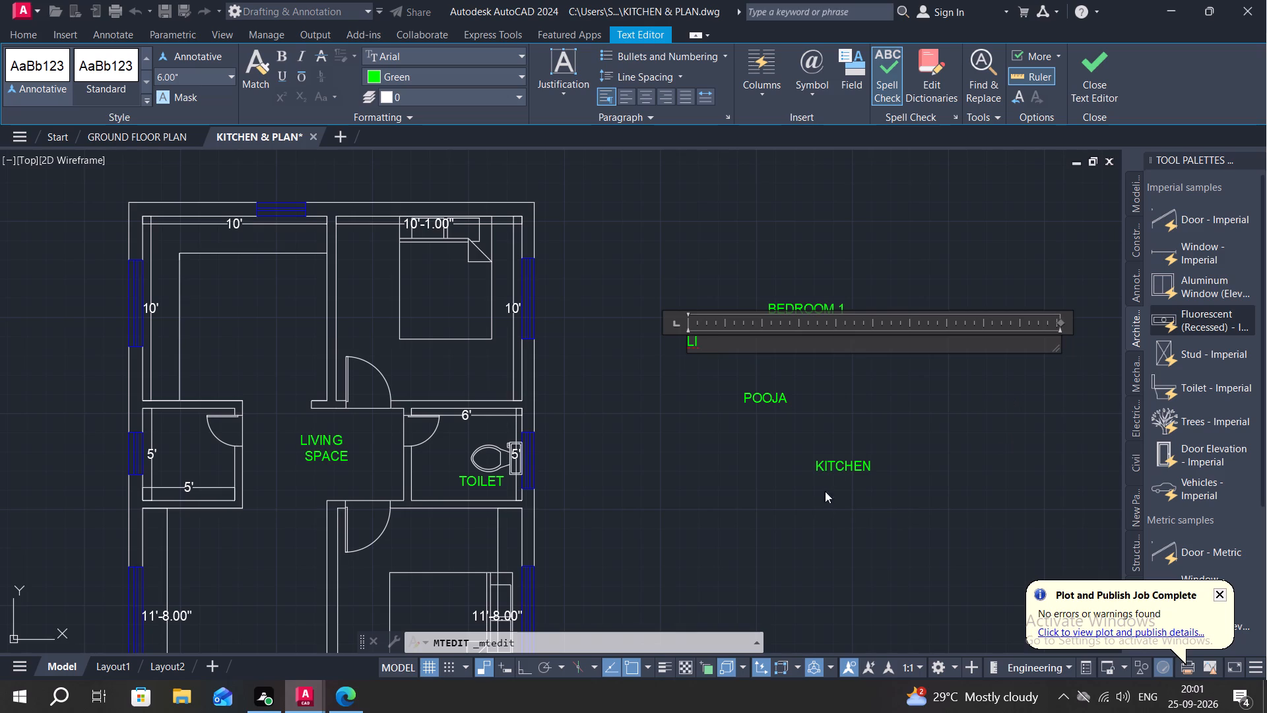
key("v")
key("i")
key("n")
type("G")
key("space")
key("ctrl+4")
key("ctrl+7")
key("shift+ampersand")
key("space")
key("Return")
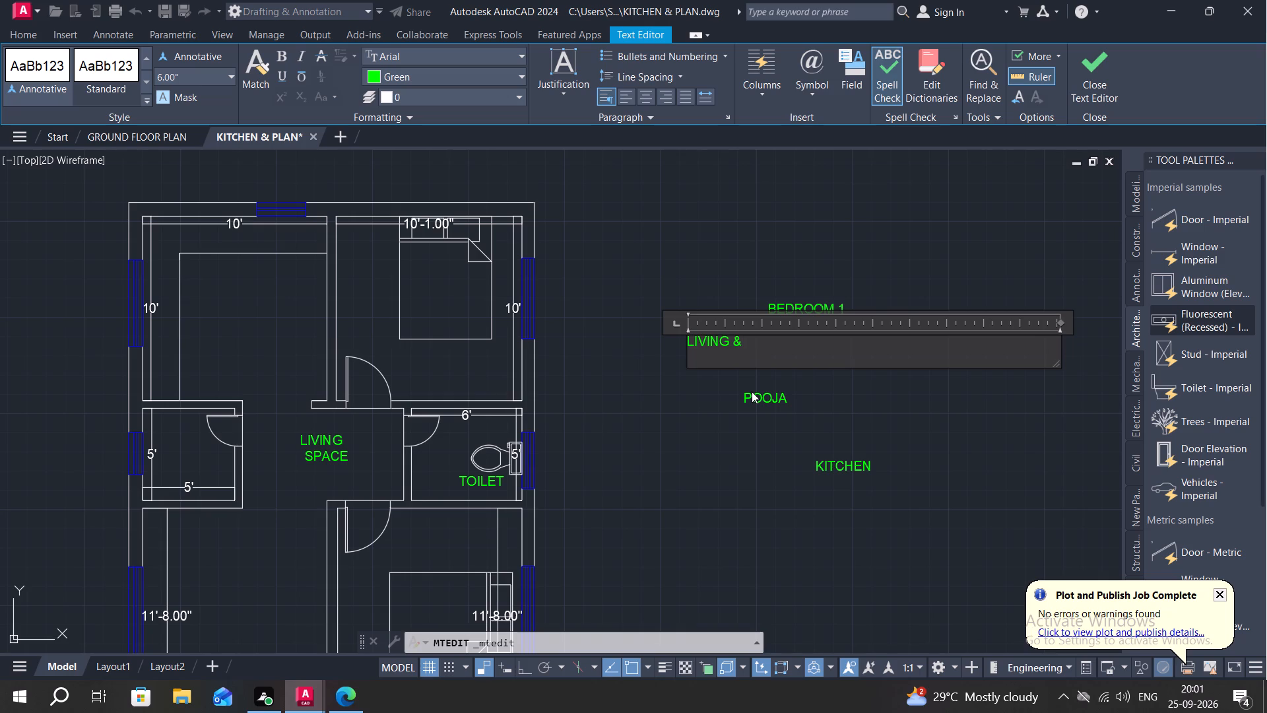
type("DI")
type("NING")
left_click(677, 395)
Copy the LIVING & DINING label into the smaller plan's 11'-8" by 10' room below the 5' room.
key("c")
type("O")
key("space")
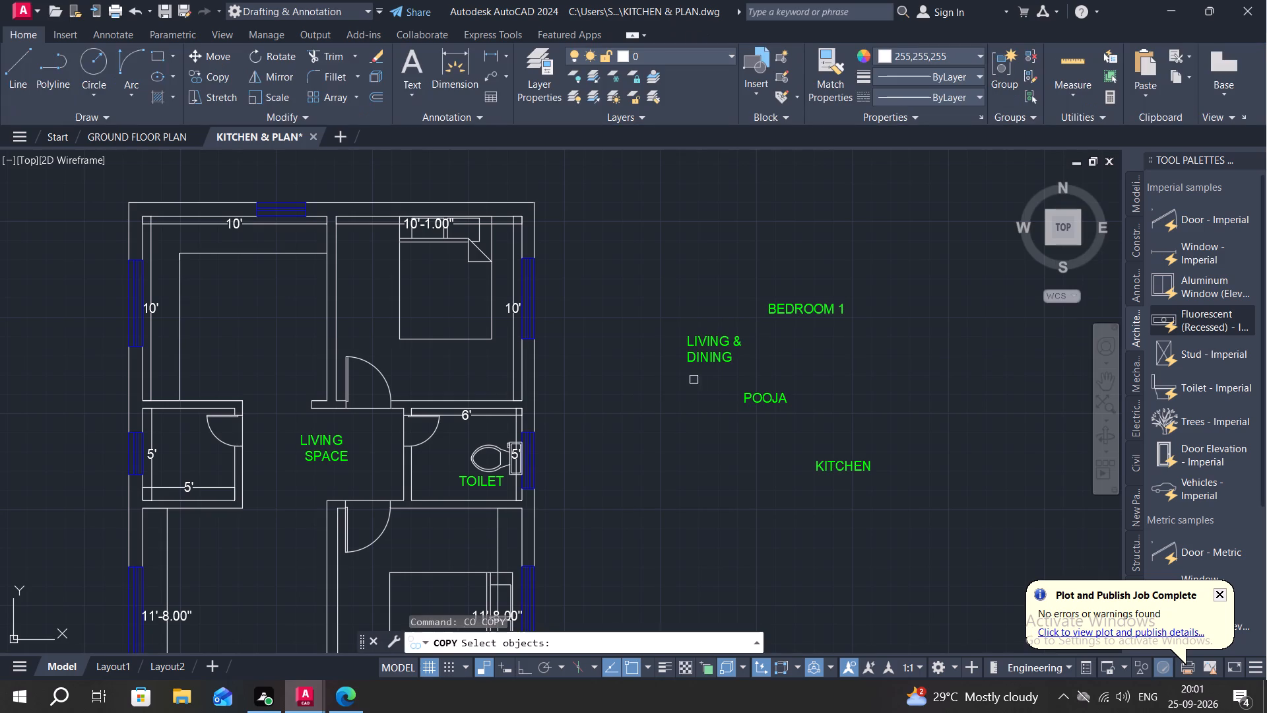
left_click(718, 343)
right_click(718, 342)
left_click(715, 342)
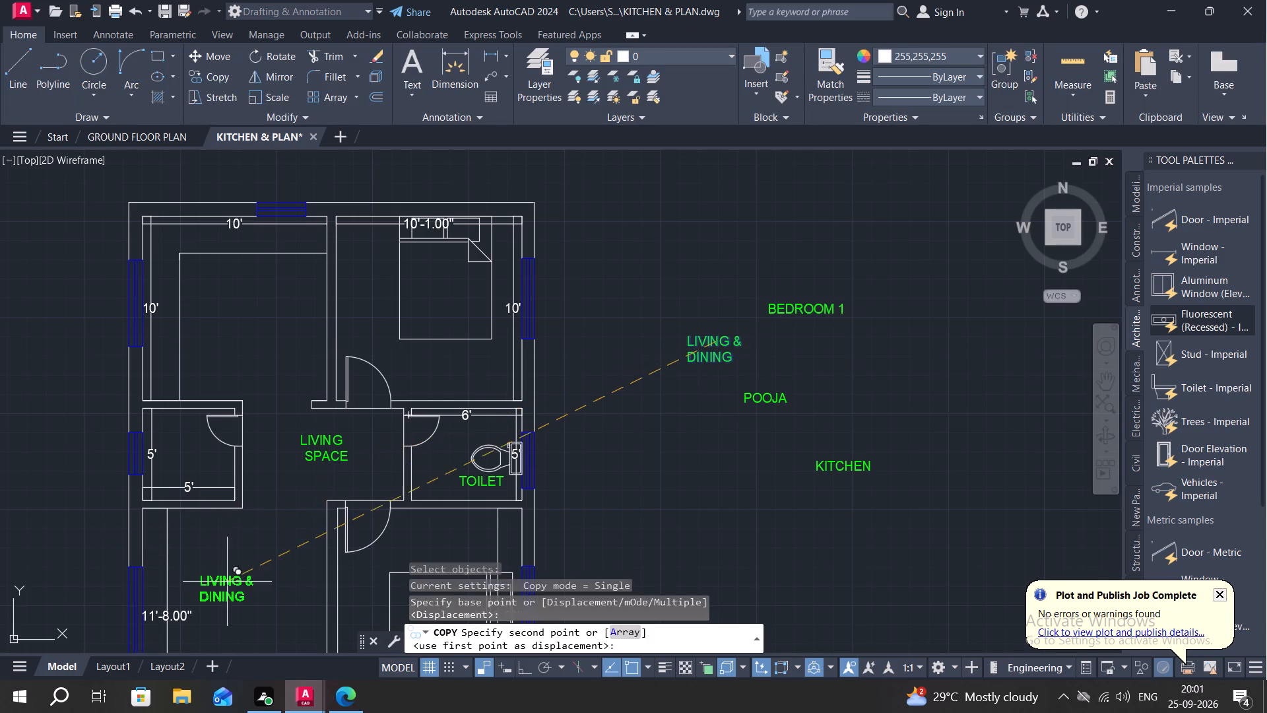
middle_click_drag(240, 548, 268, 431)
left_click(259, 498)
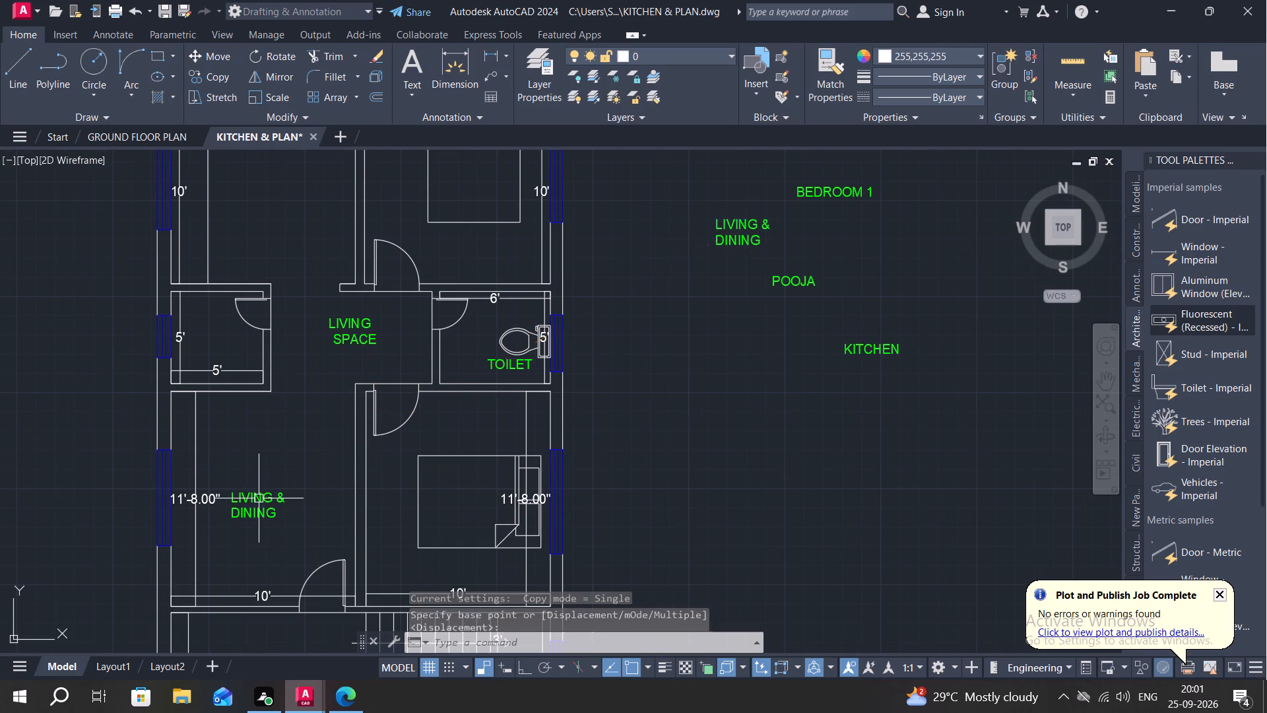
Copy the POOJA label into the smaller plan's 5' by 5' room.
key("space")
left_click(785, 287)
right_click(789, 287)
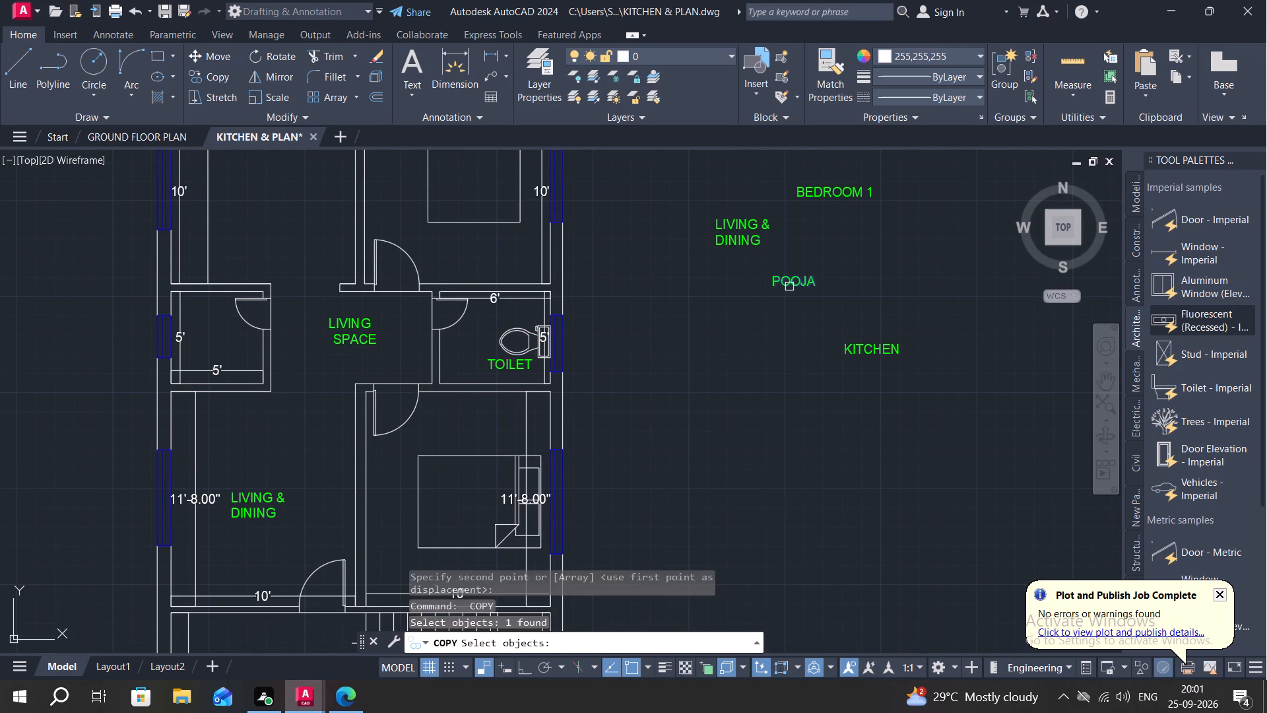
left_click(789, 287)
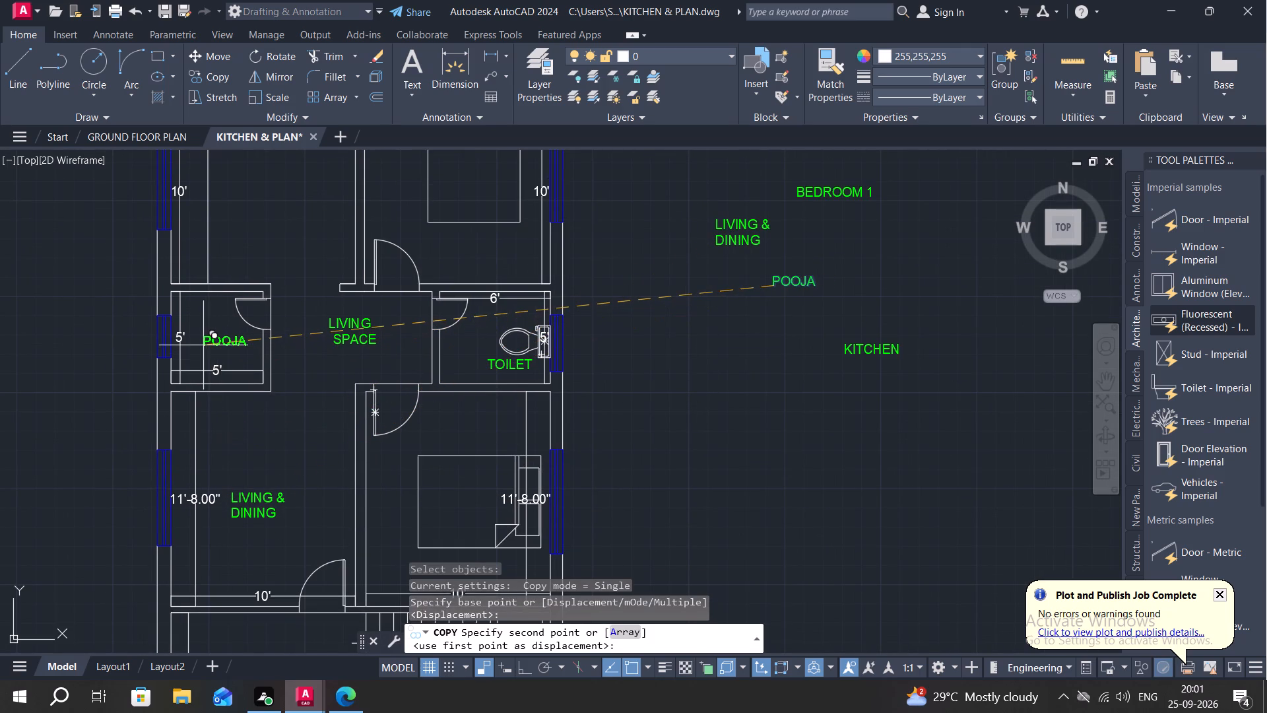
left_click(201, 345)
Copy the BEDROOM 1 label into the smaller plan's upper bedroom, just below the bed.
key("space")
left_click(823, 196)
right_click(825, 192)
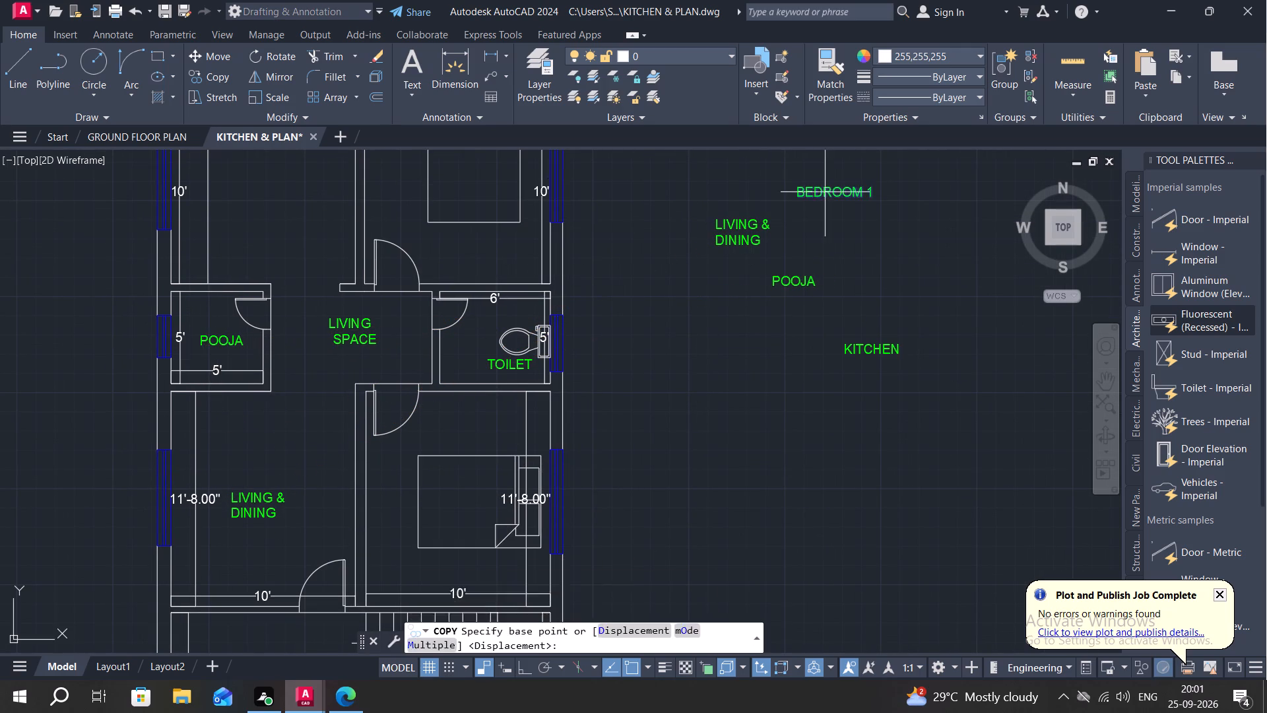
left_click(826, 191)
left_click(467, 234)
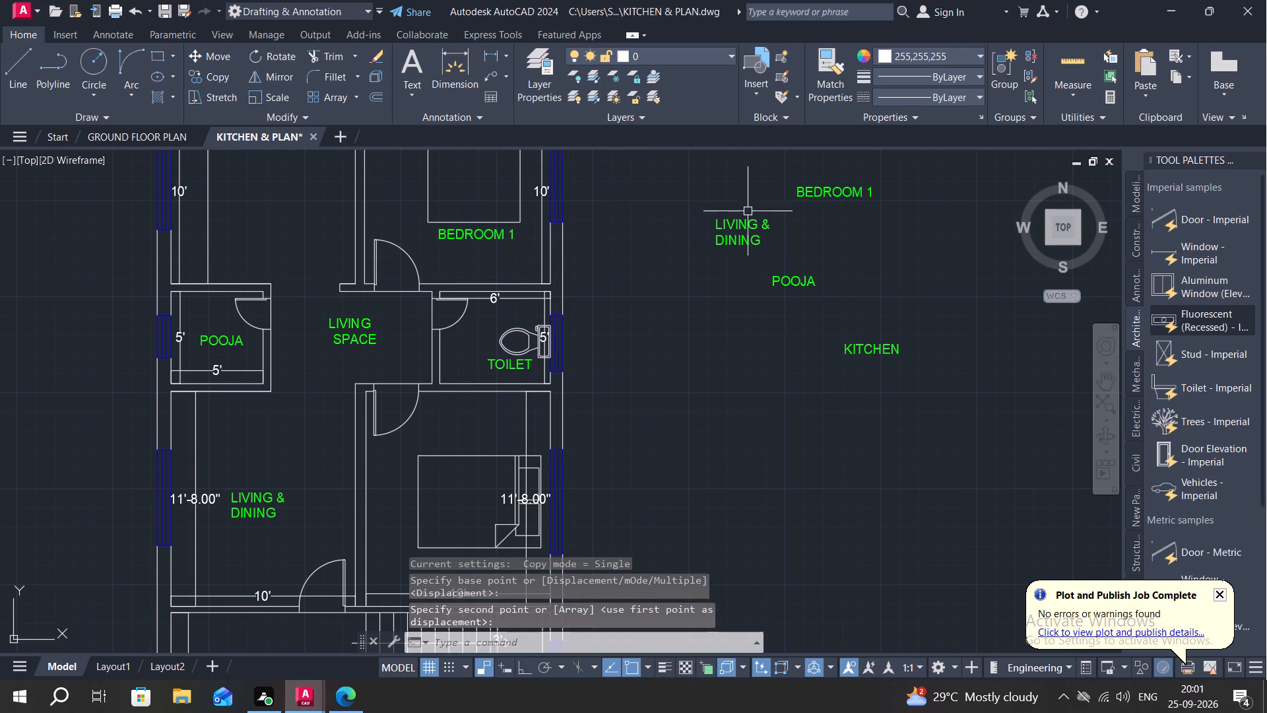
Change the BEDROOM 1 label remaining beside the smaller plan to BEDROOM 2.
double_click(810, 193)
left_click(922, 194)
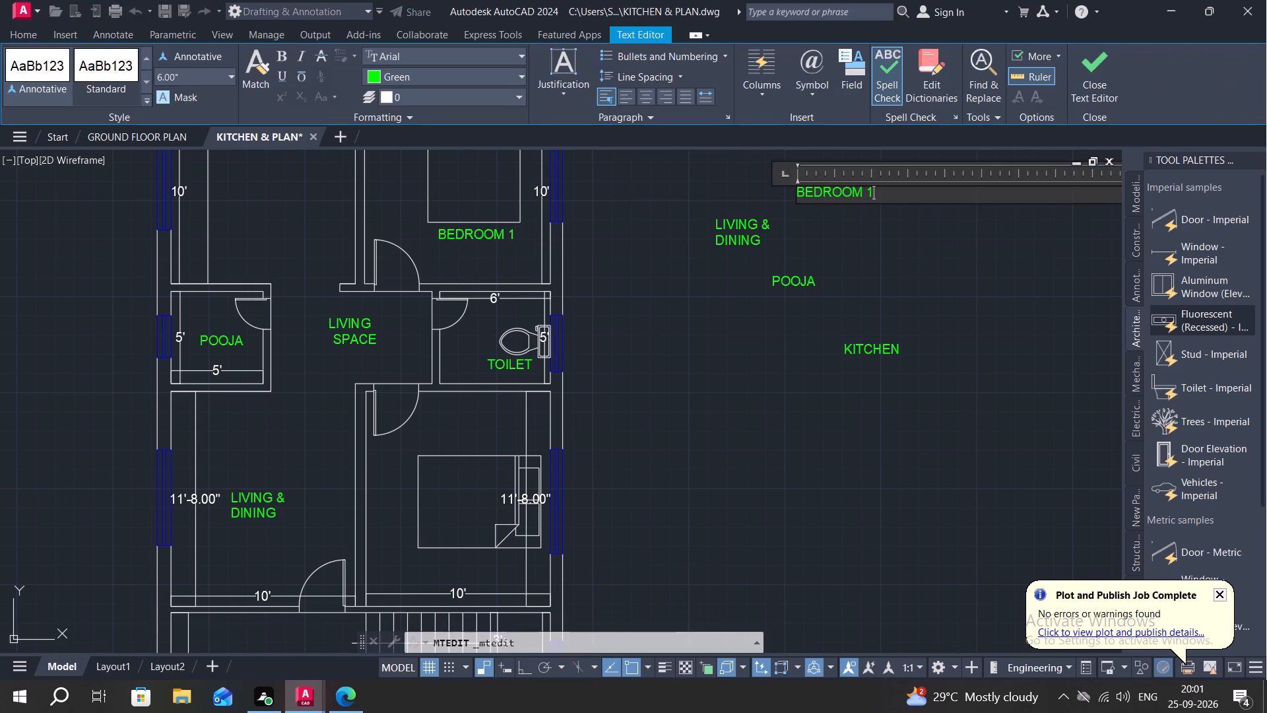
key("BackSpace")
key("2")
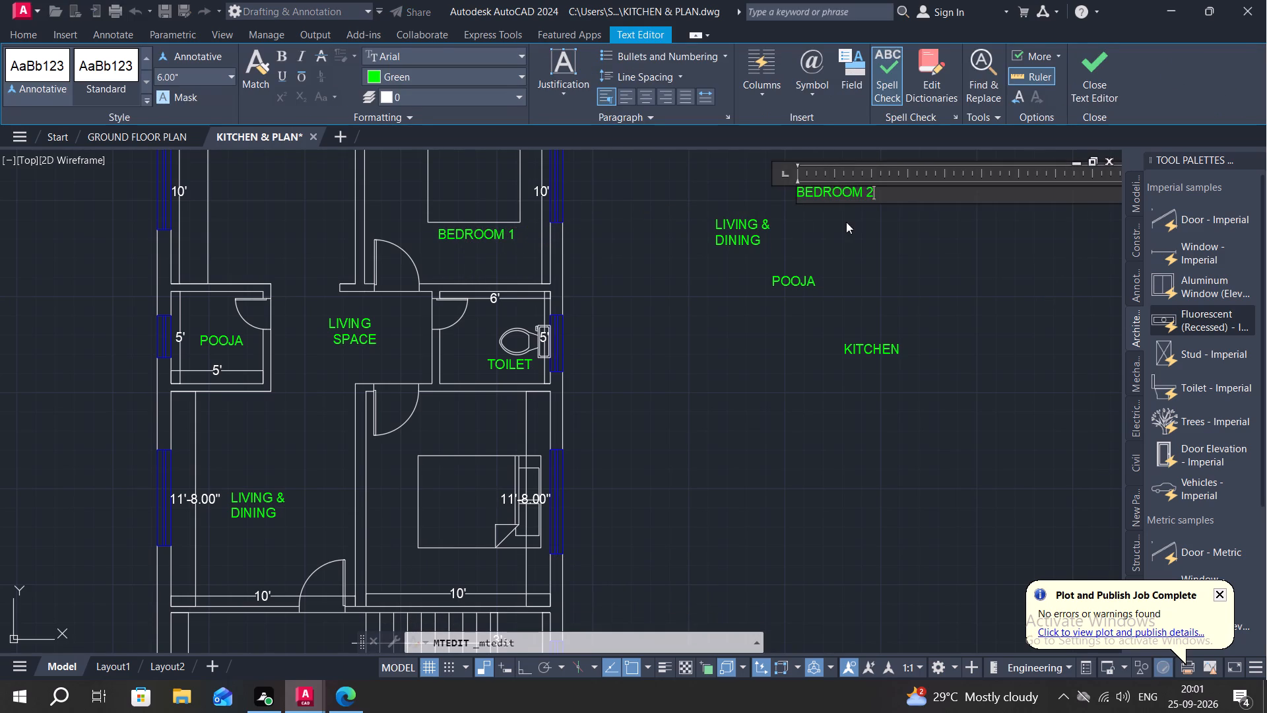
left_click(846, 222)
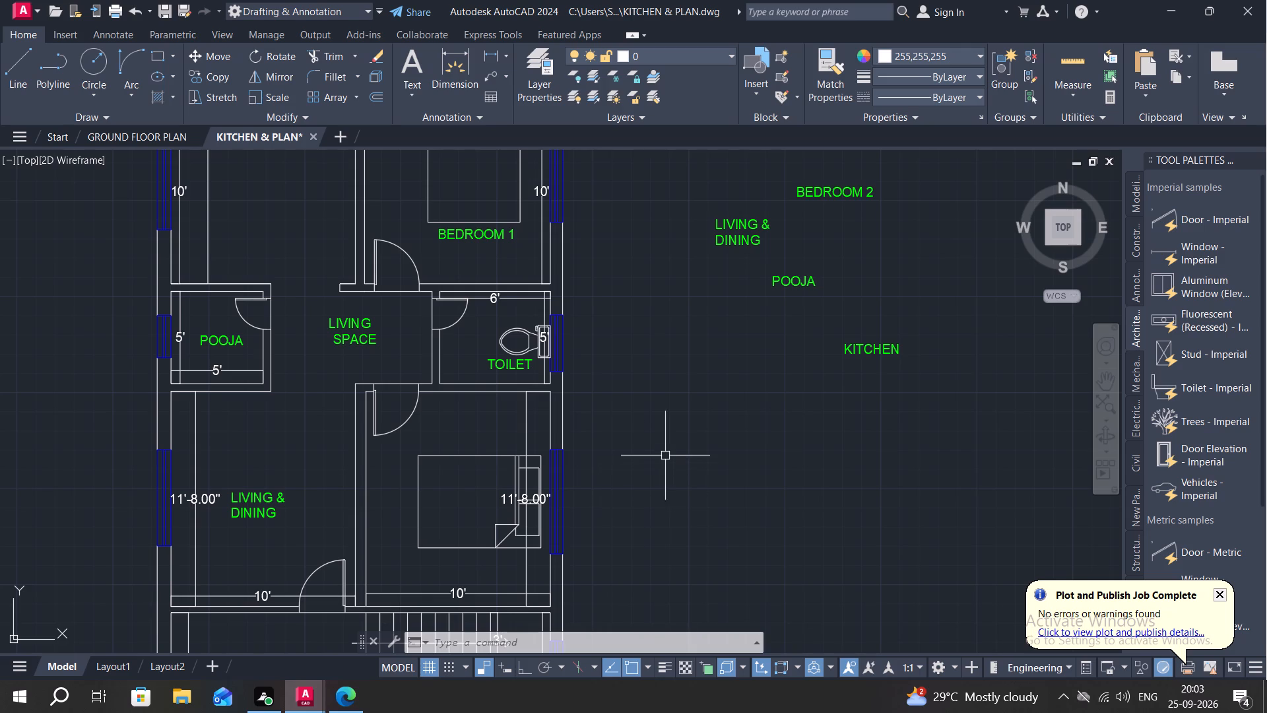
Copy the BEDROOM 2 label onto the bed in the smaller plan's lower bedroom.
key("c")
key("o")
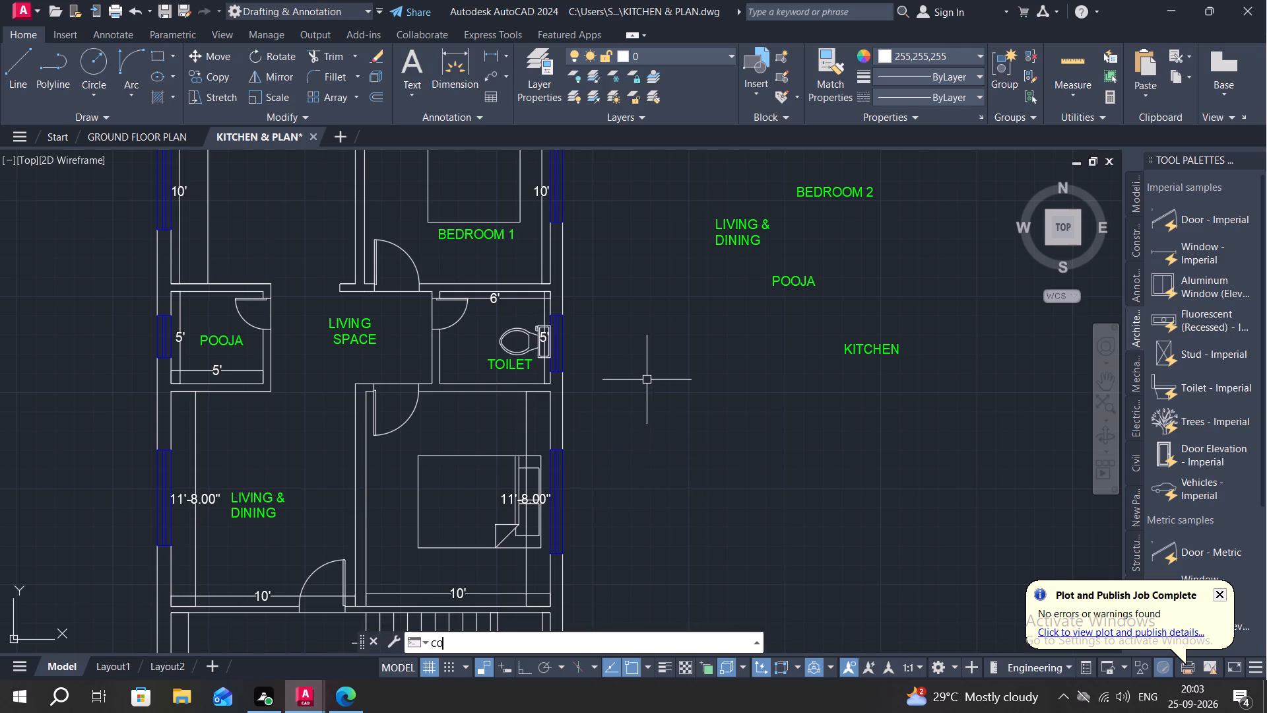
key("space")
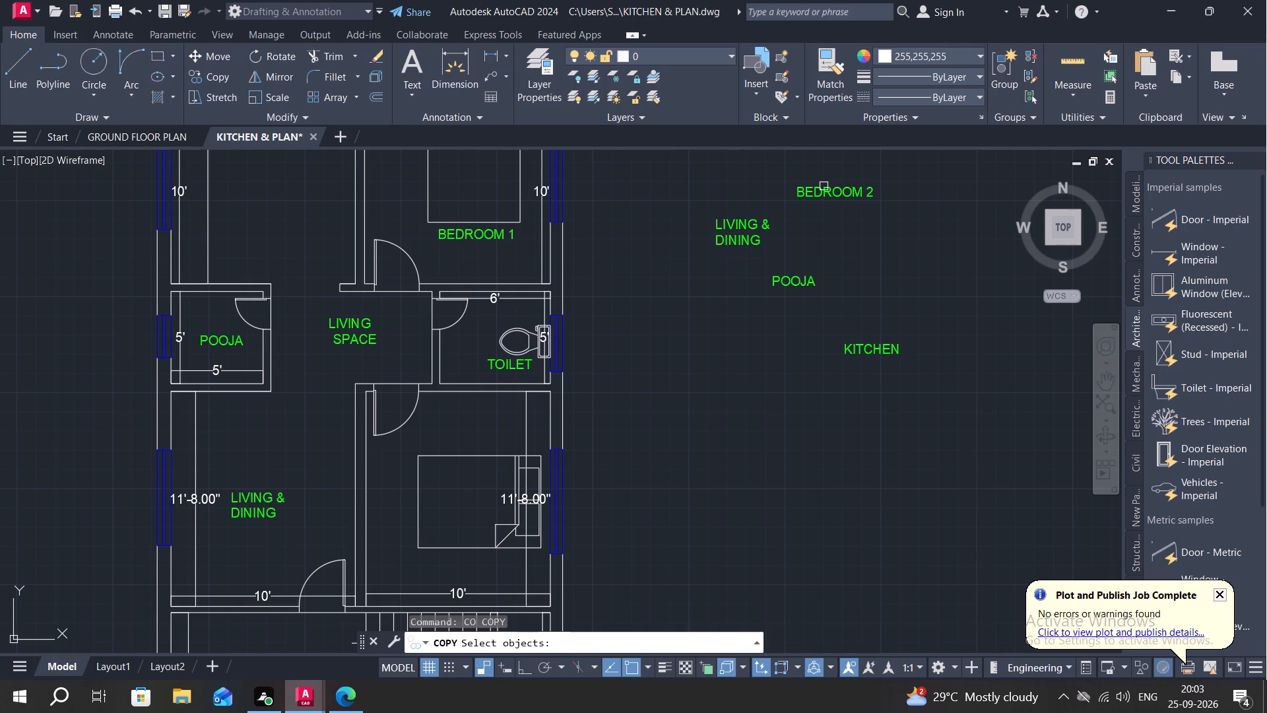
left_click(824, 186)
right_click(828, 182)
left_click_drag(828, 182, 822, 191)
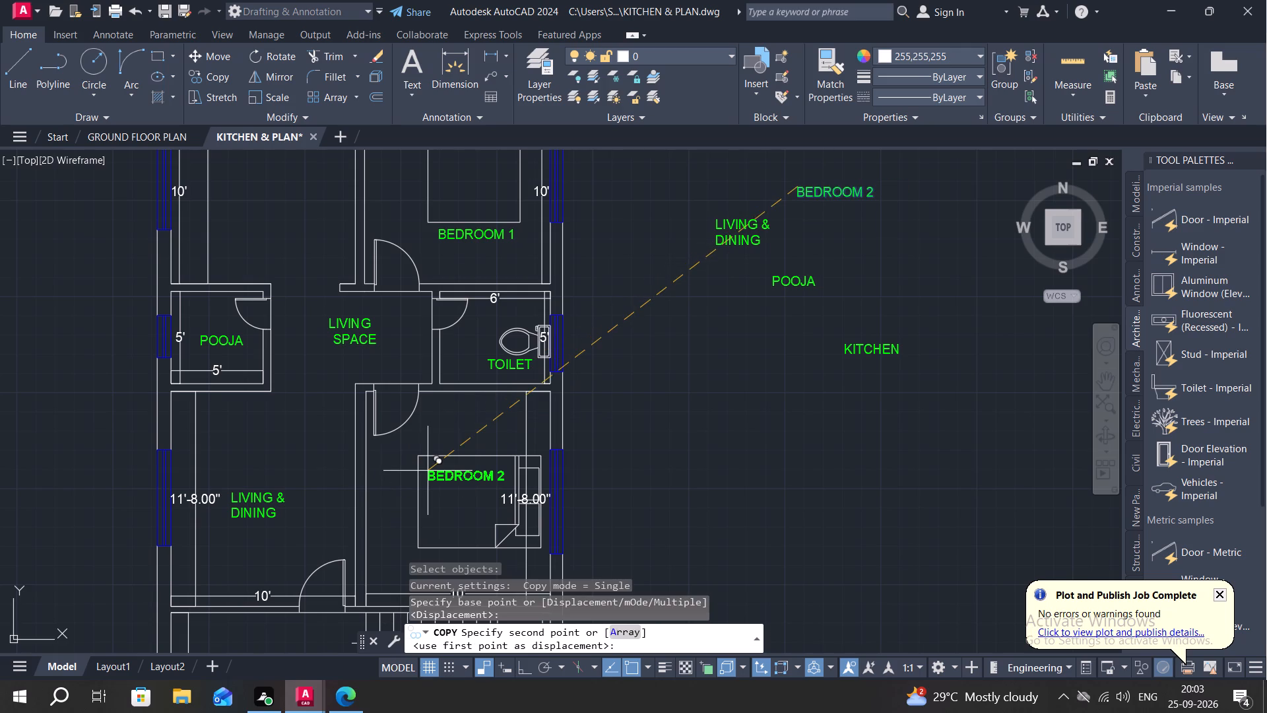
left_click(428, 470)
Copy the KITCHEN label into the smaller plan's 10' room above the POOJA room.
scroll(474, 402, "down", 1)
key("space")
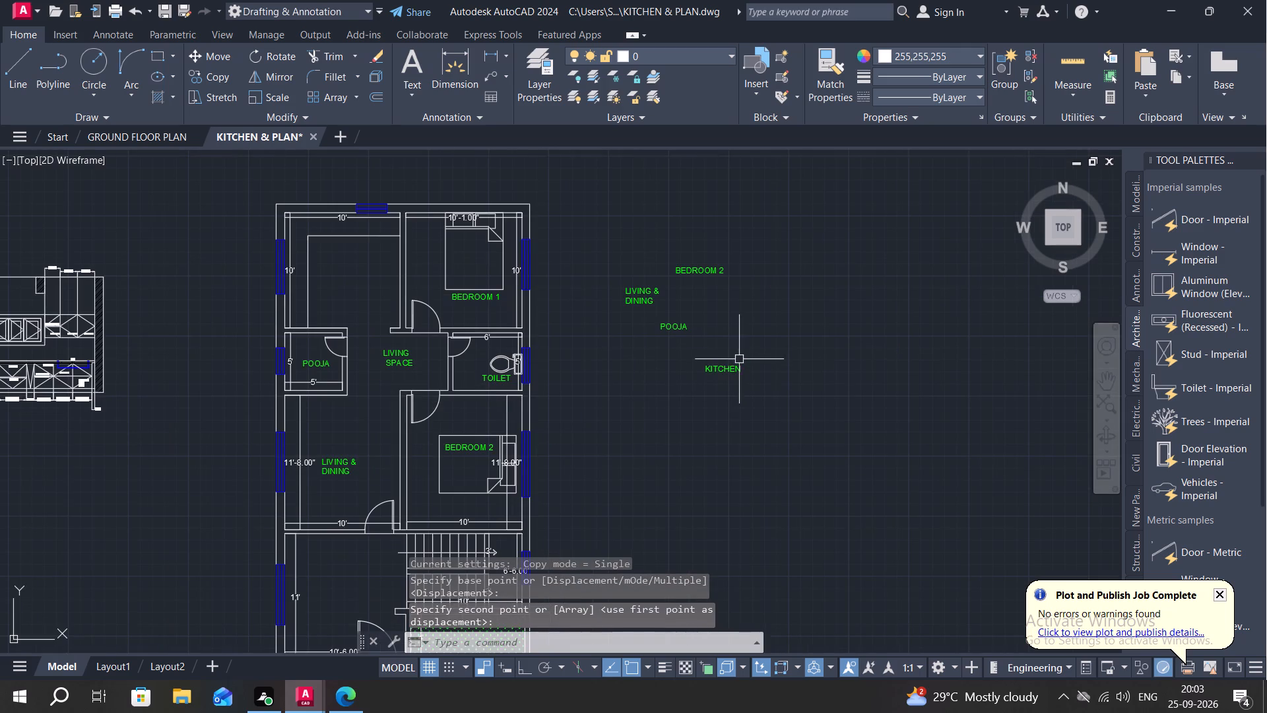
left_click(730, 366)
right_click(731, 366)
left_click(732, 366)
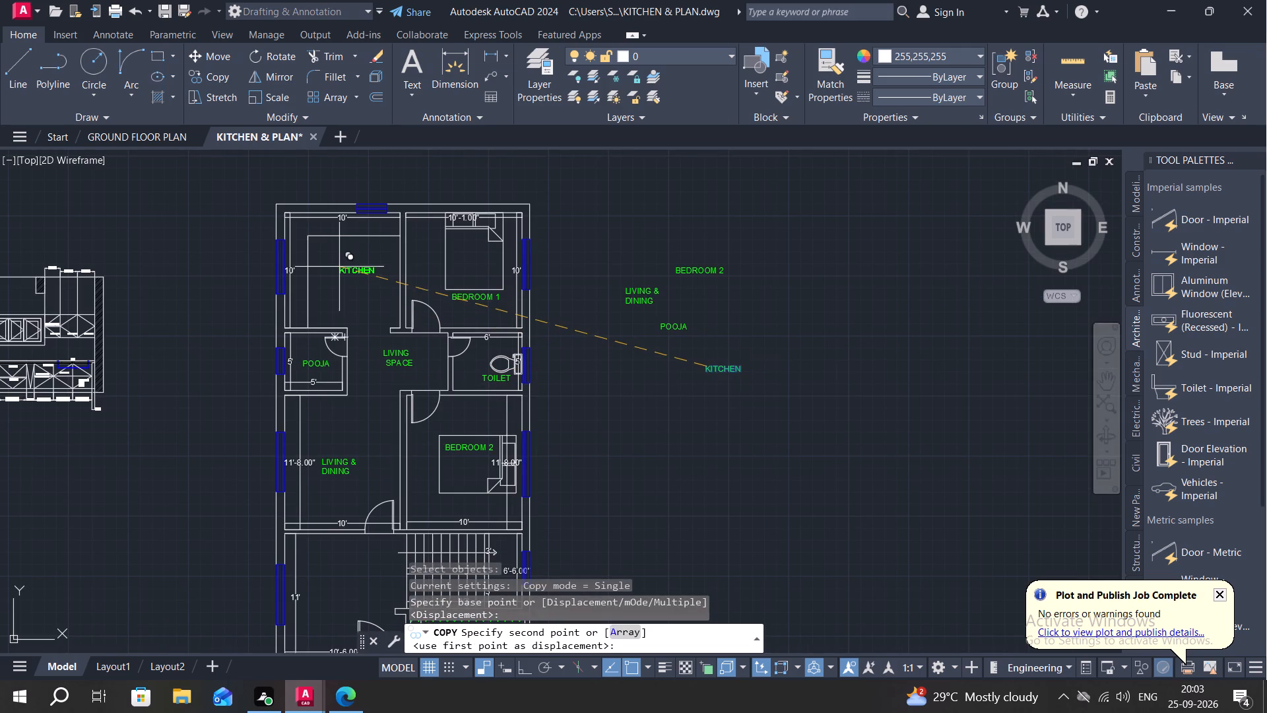
left_click(331, 267)
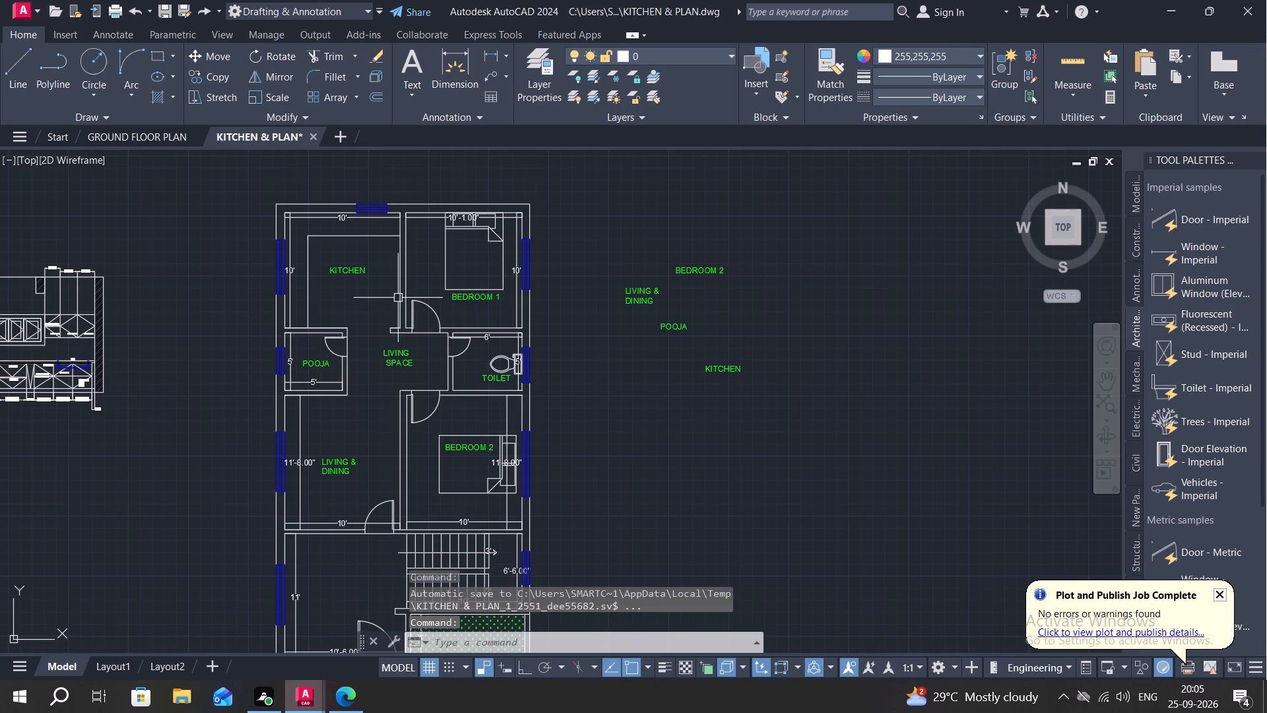
Delete the four leftover room-name labels beside the smaller plan.
left_click(594, 238)
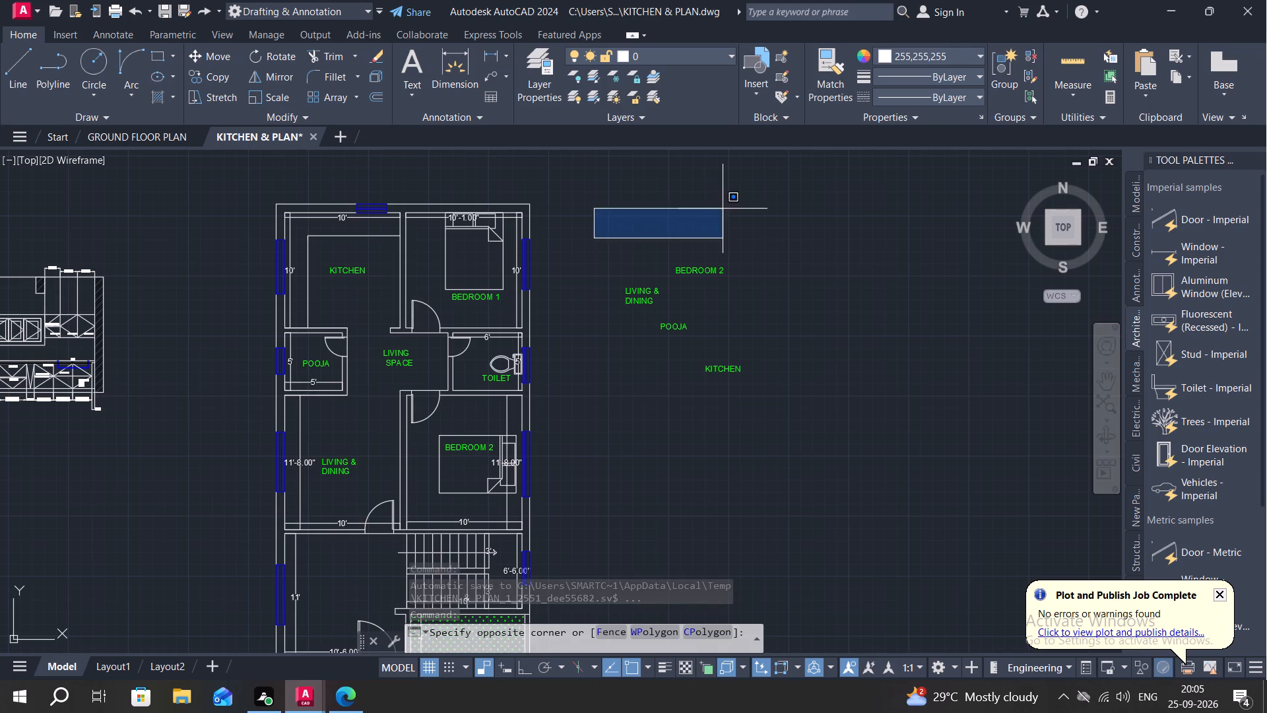
left_click(800, 412)
key("Delete")
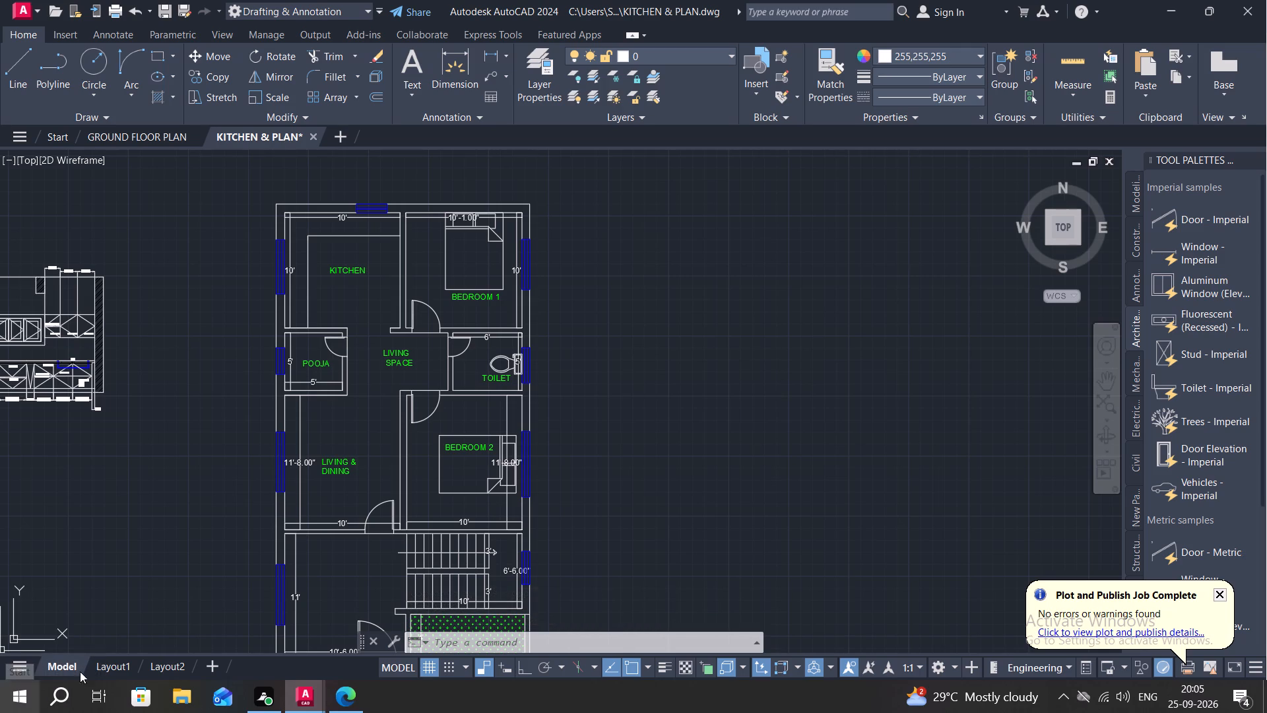
Add a linear dimension for the smaller plan's overall width, just above its top outer wall.
left_click(492, 48)
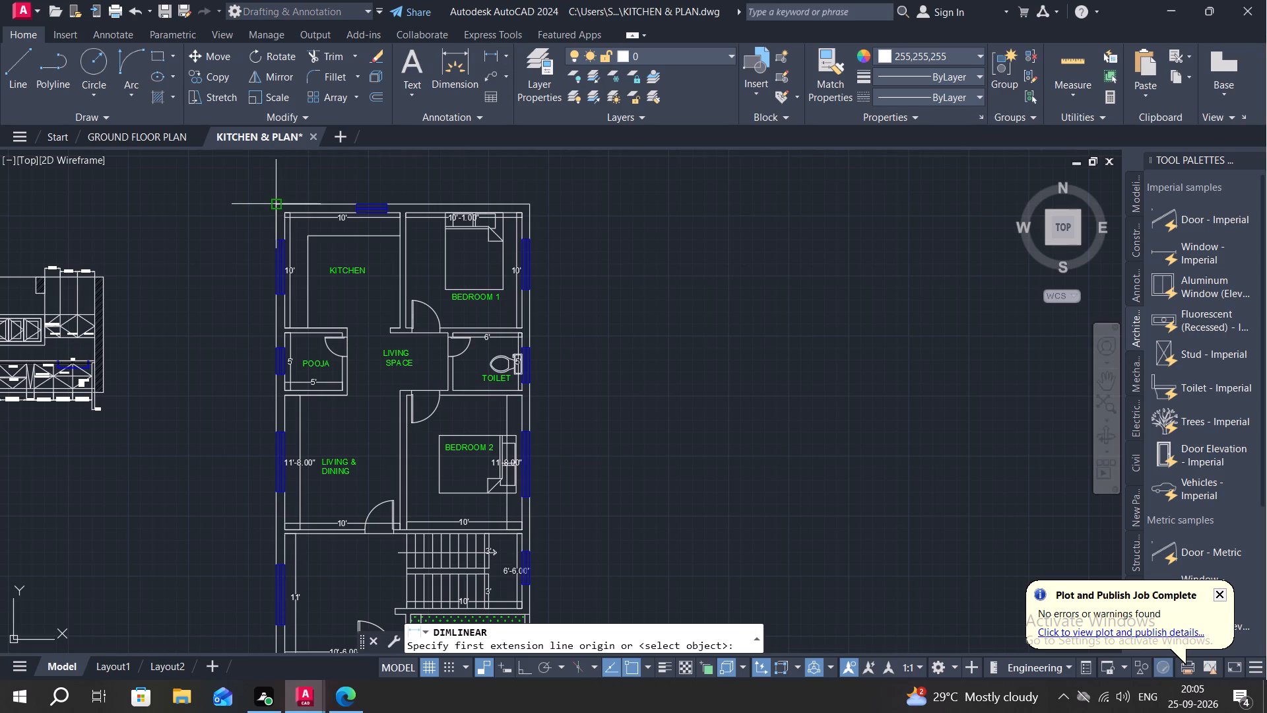
left_click(279, 205)
left_click(530, 203)
left_click(528, 193)
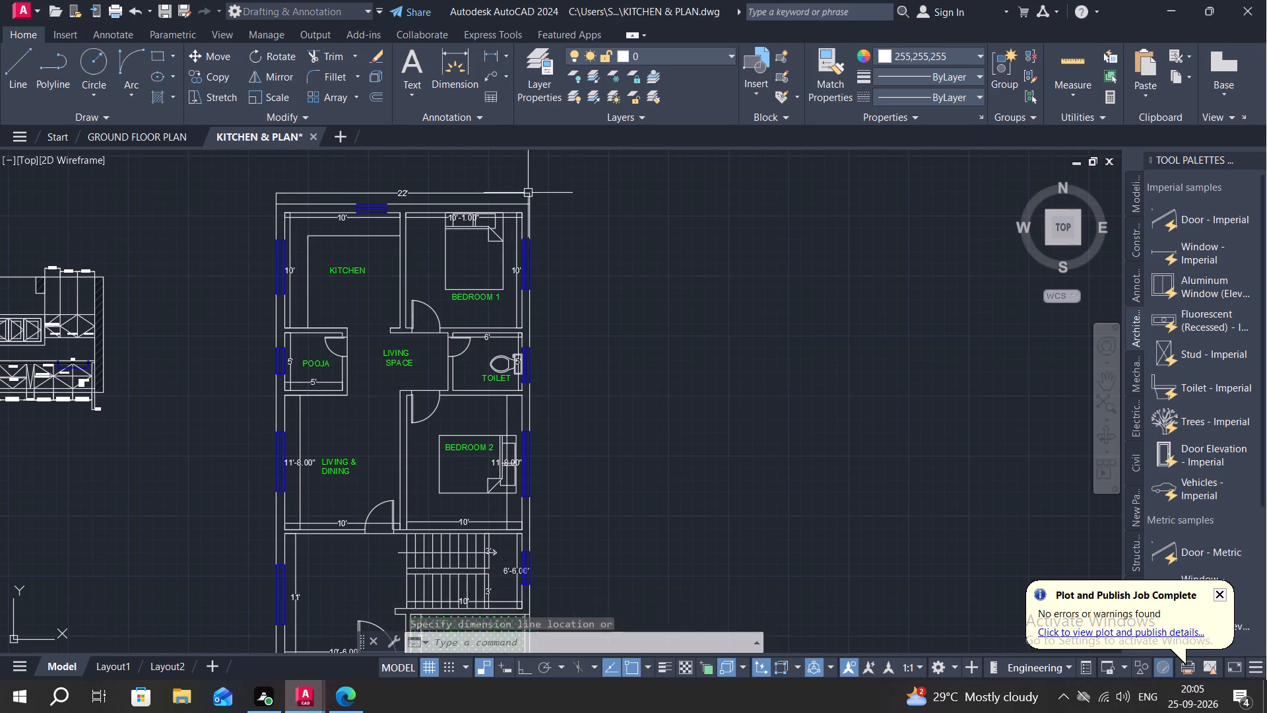
Add a linear dimension for the smaller plan's overall length, outside the outer wall on the bedroom side.
left_click(486, 51)
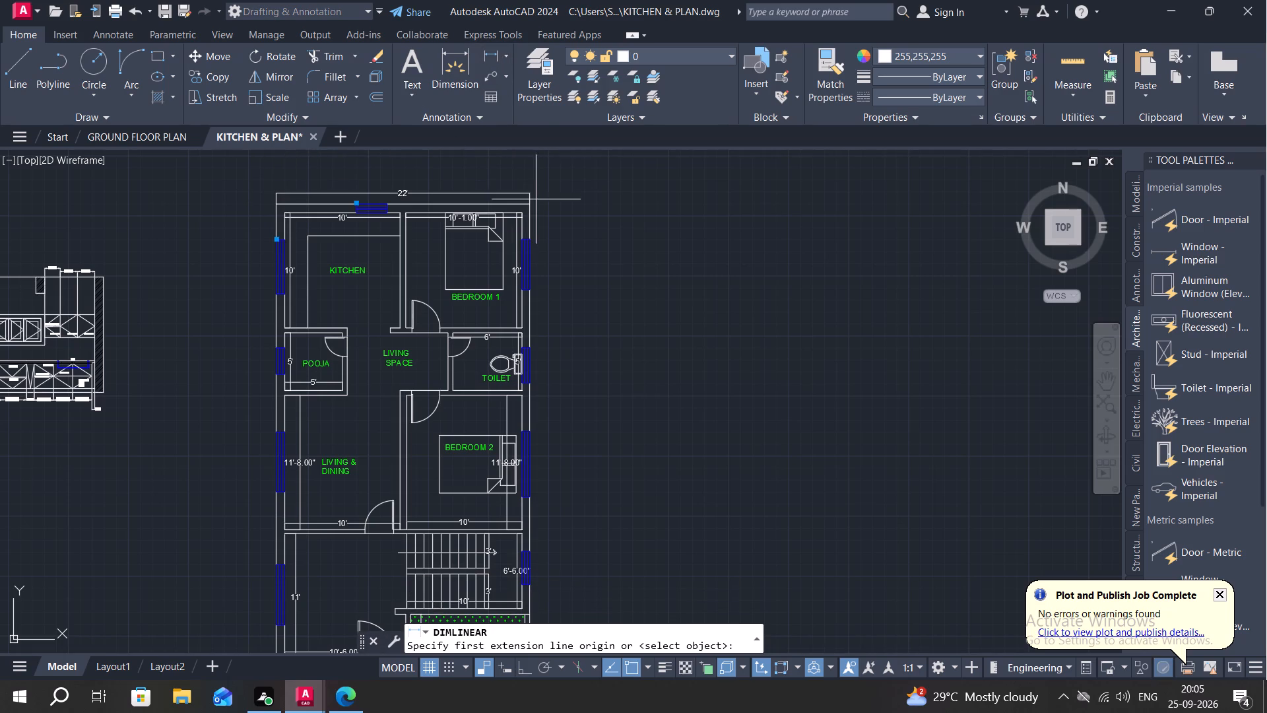
left_click(534, 203)
middle_click_drag(632, 281, 576, 128)
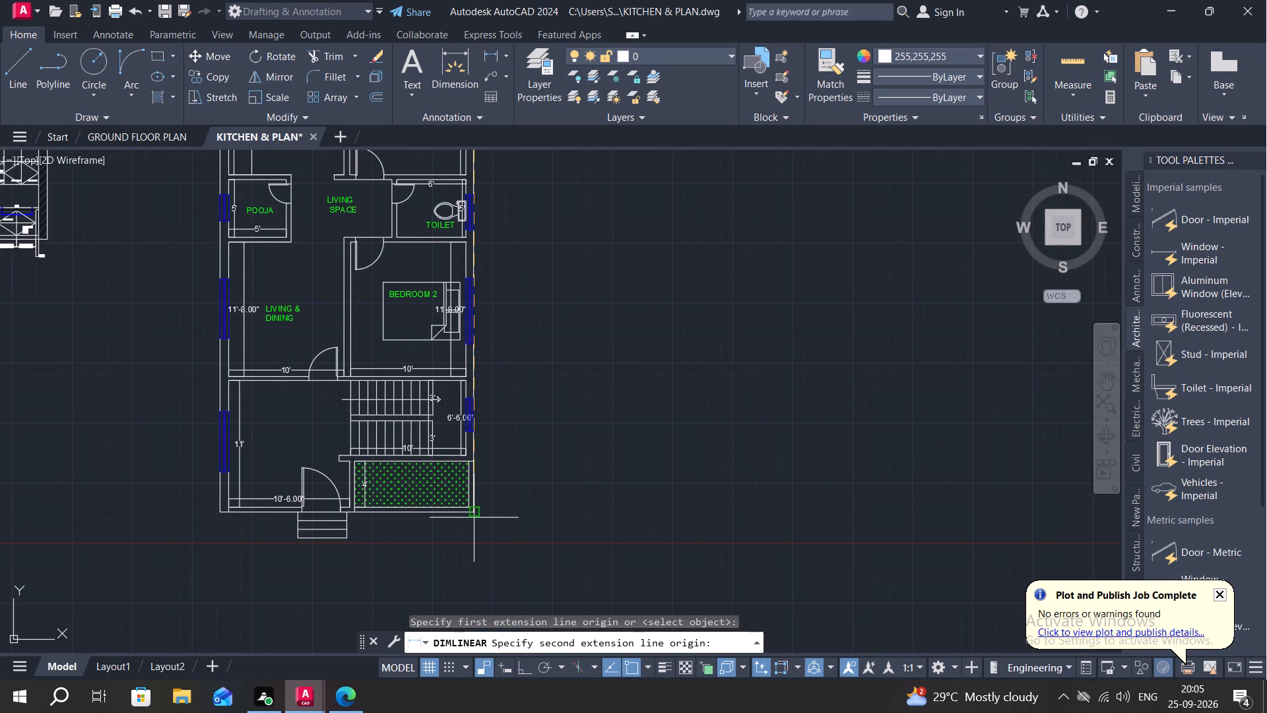
left_click(474, 514)
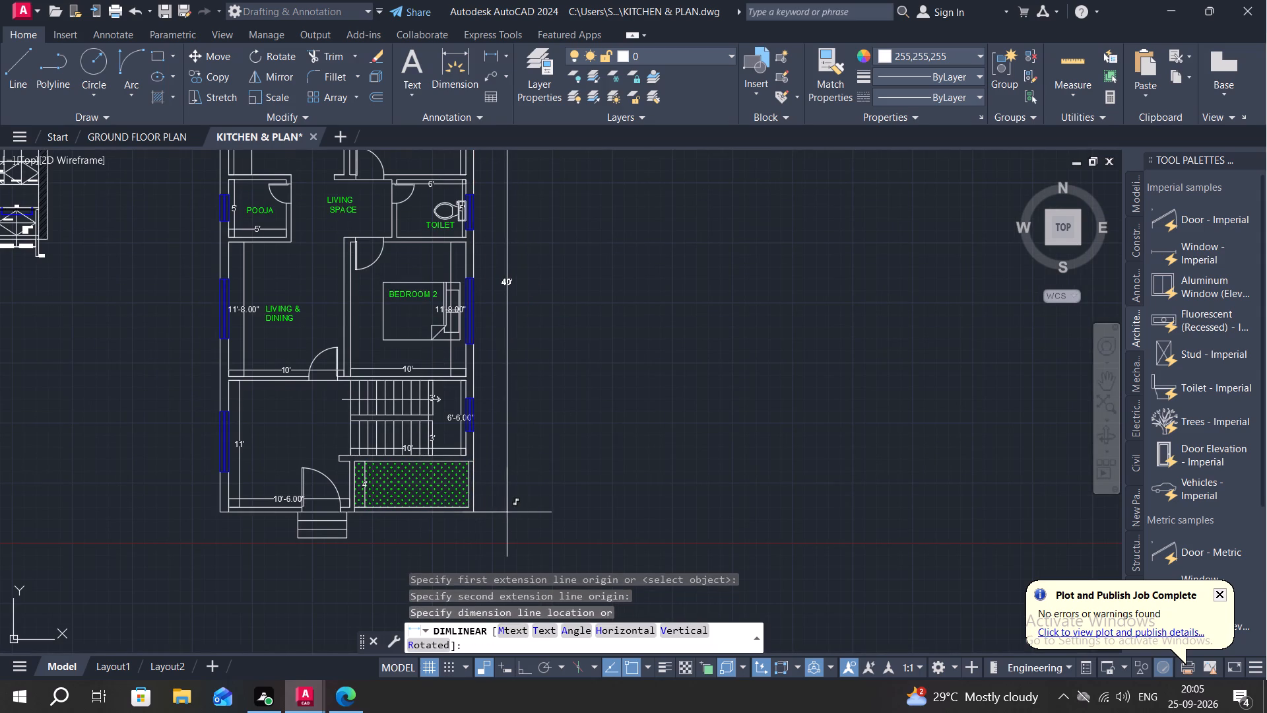
left_click(507, 512)
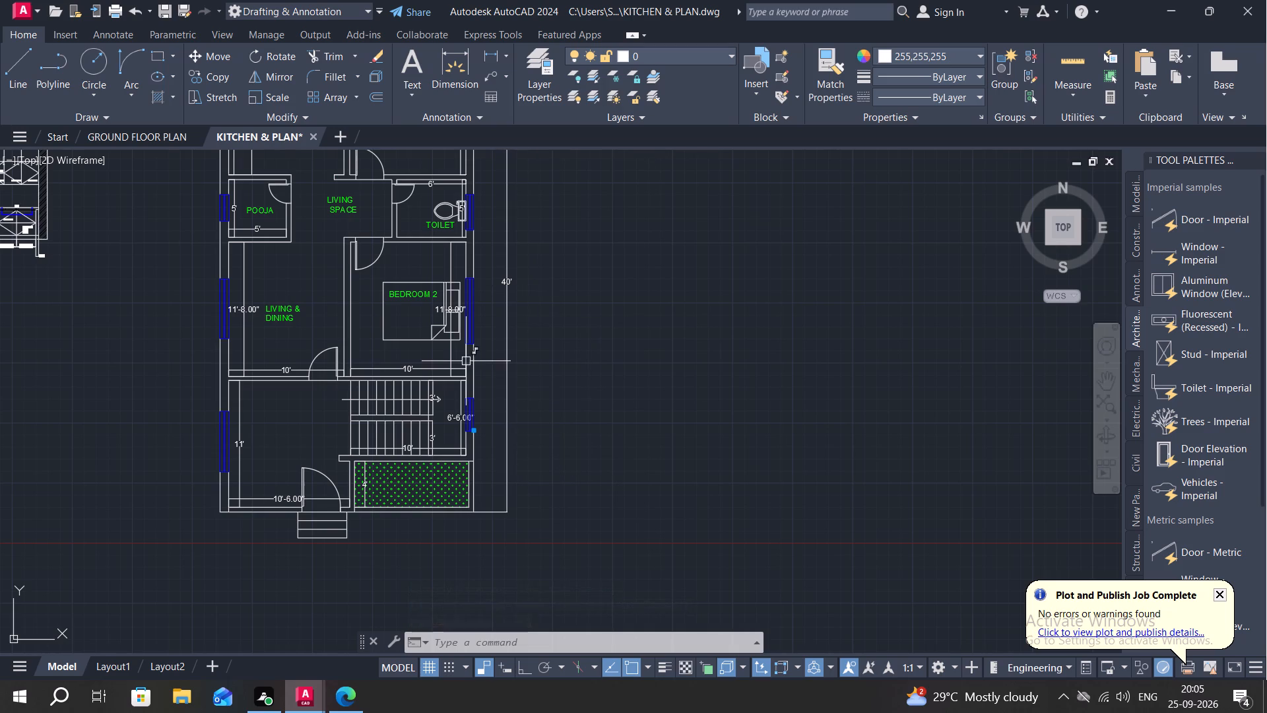
Set up a plot with the DWG To PDF.pc3 plotter and a window area enclosing the whole labelled house plan.
middle_click_drag(467, 361, 616, 549)
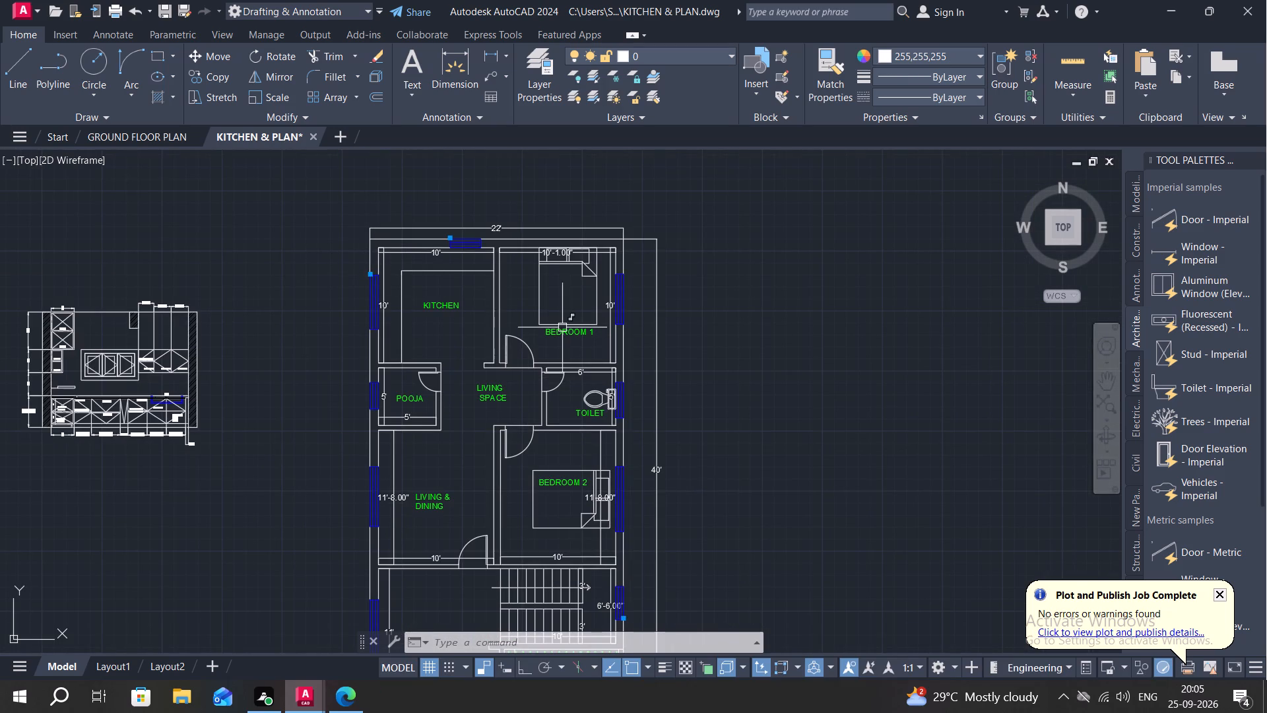
key("ctrl+p")
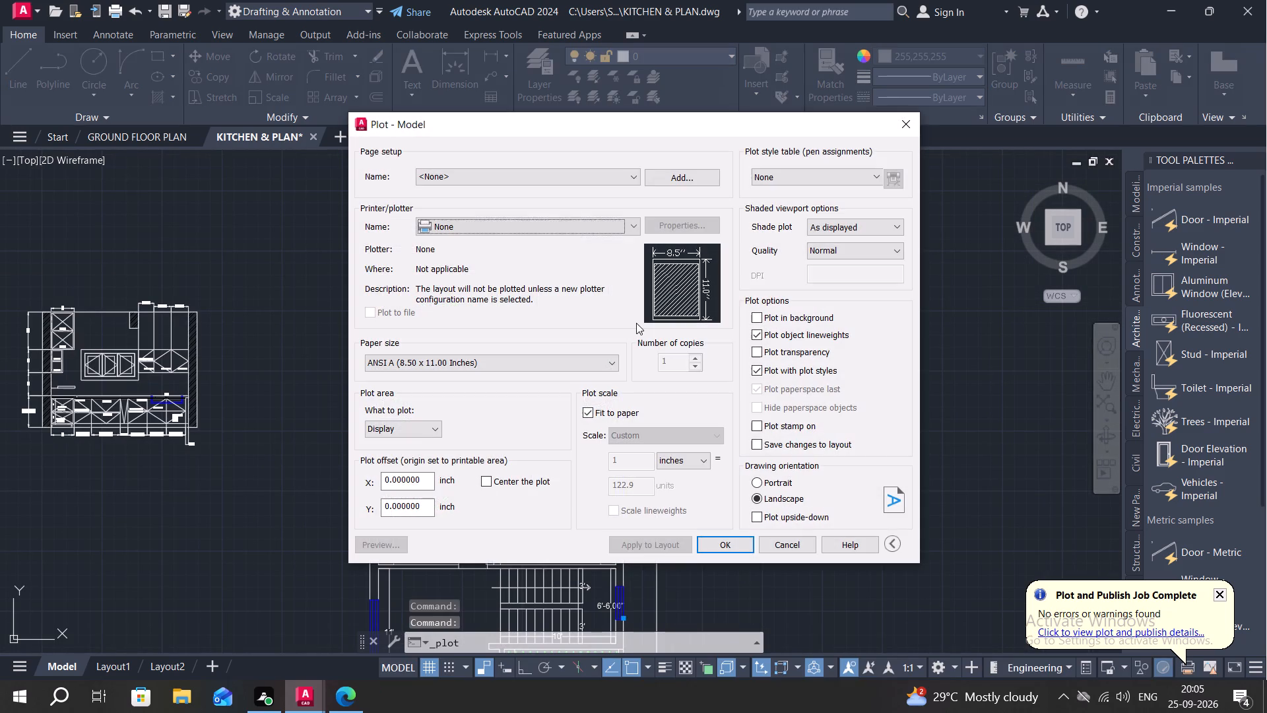
left_click(527, 226)
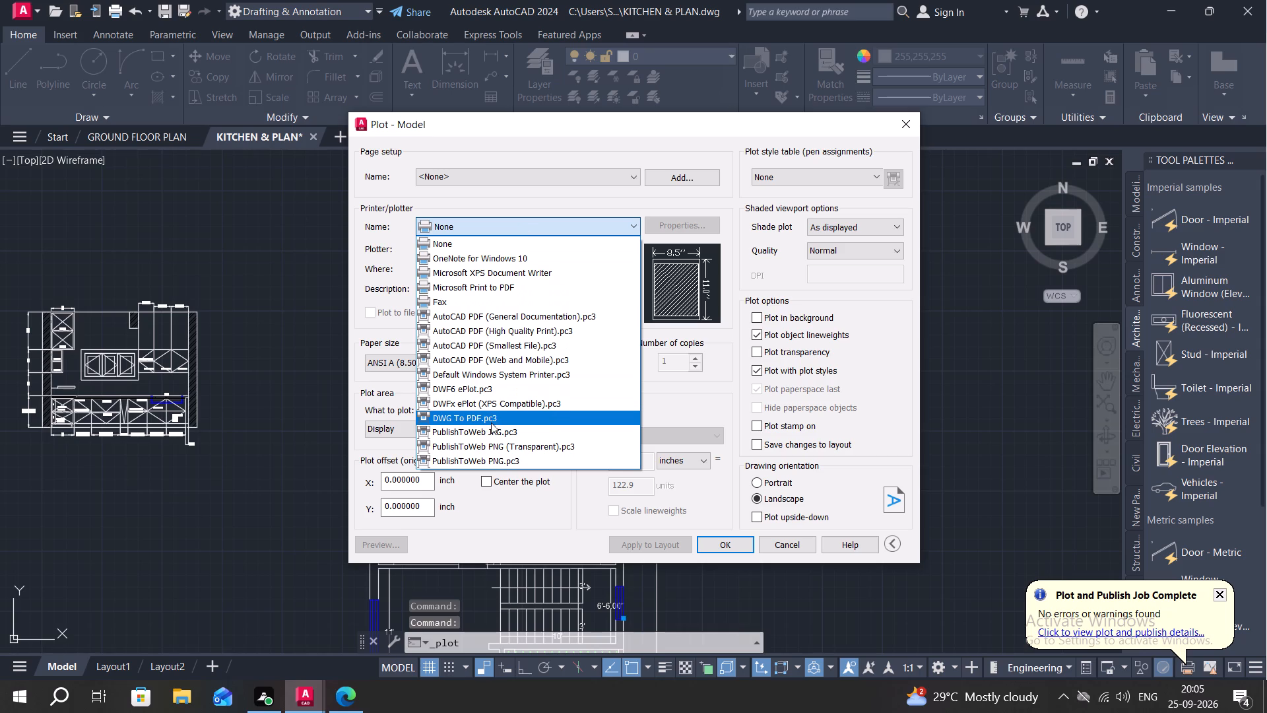
left_click(494, 391)
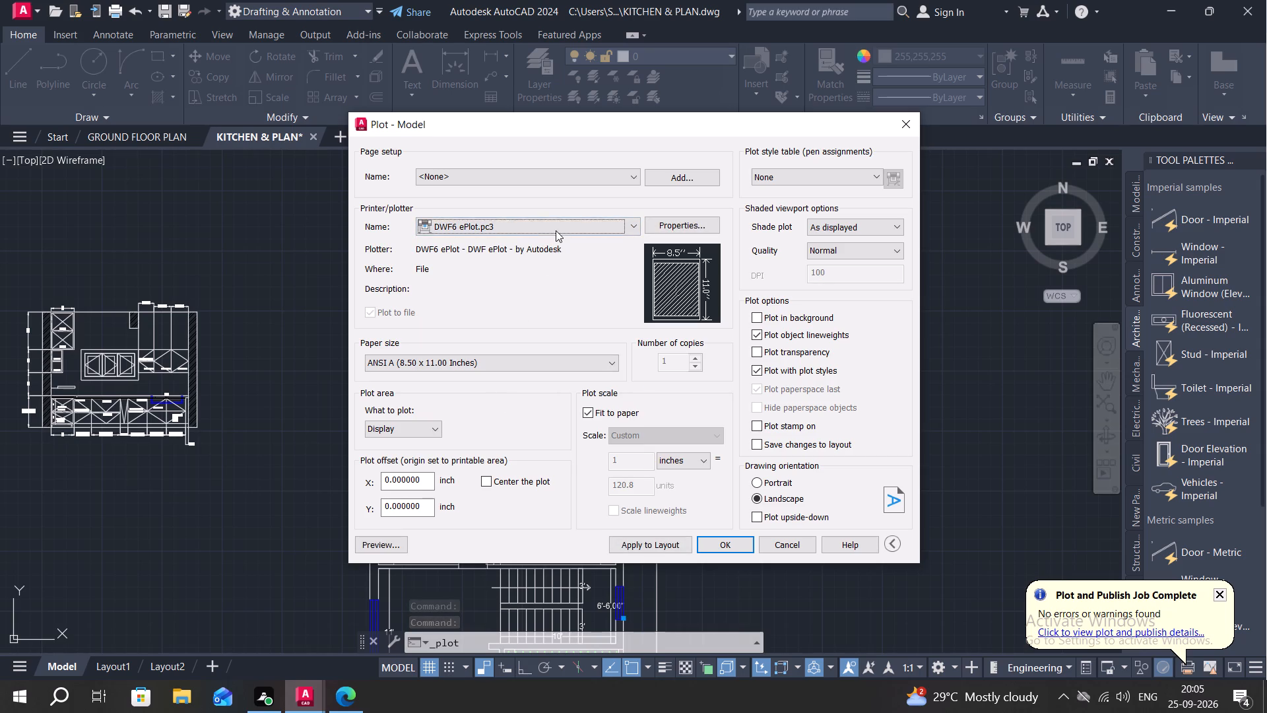
left_click(556, 230)
left_click(505, 422)
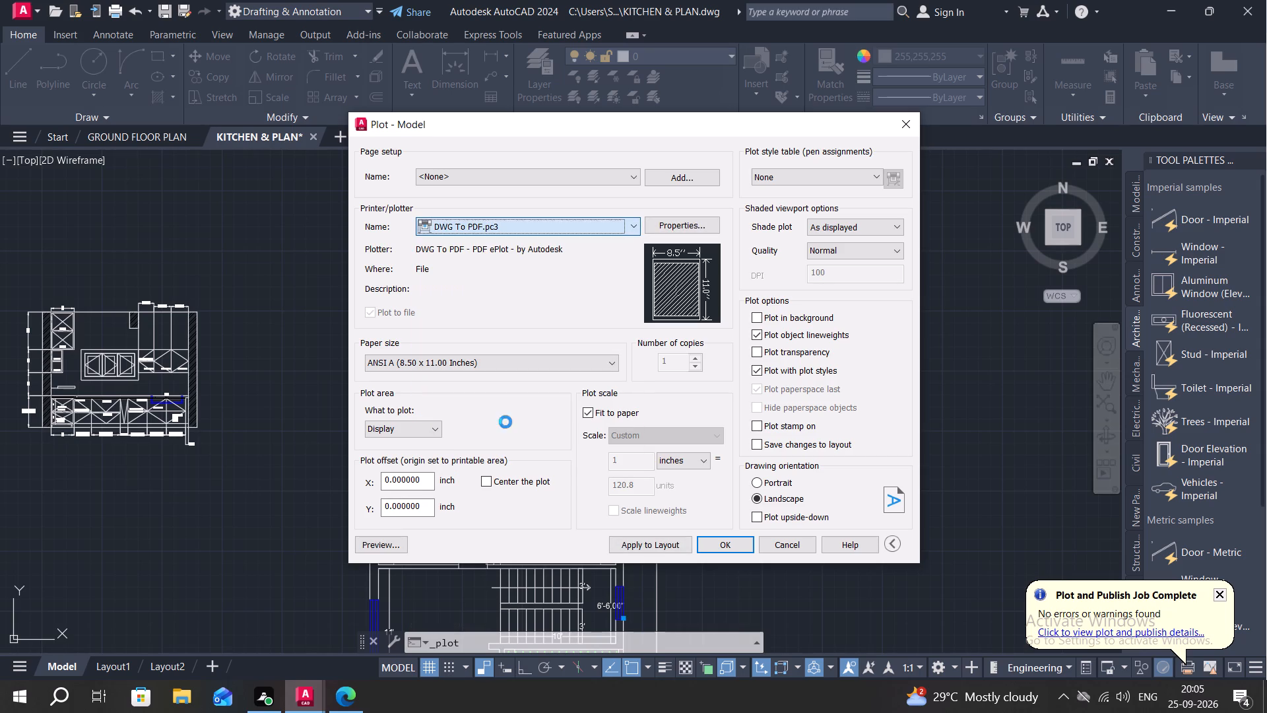
left_click(429, 425)
left_click(406, 474)
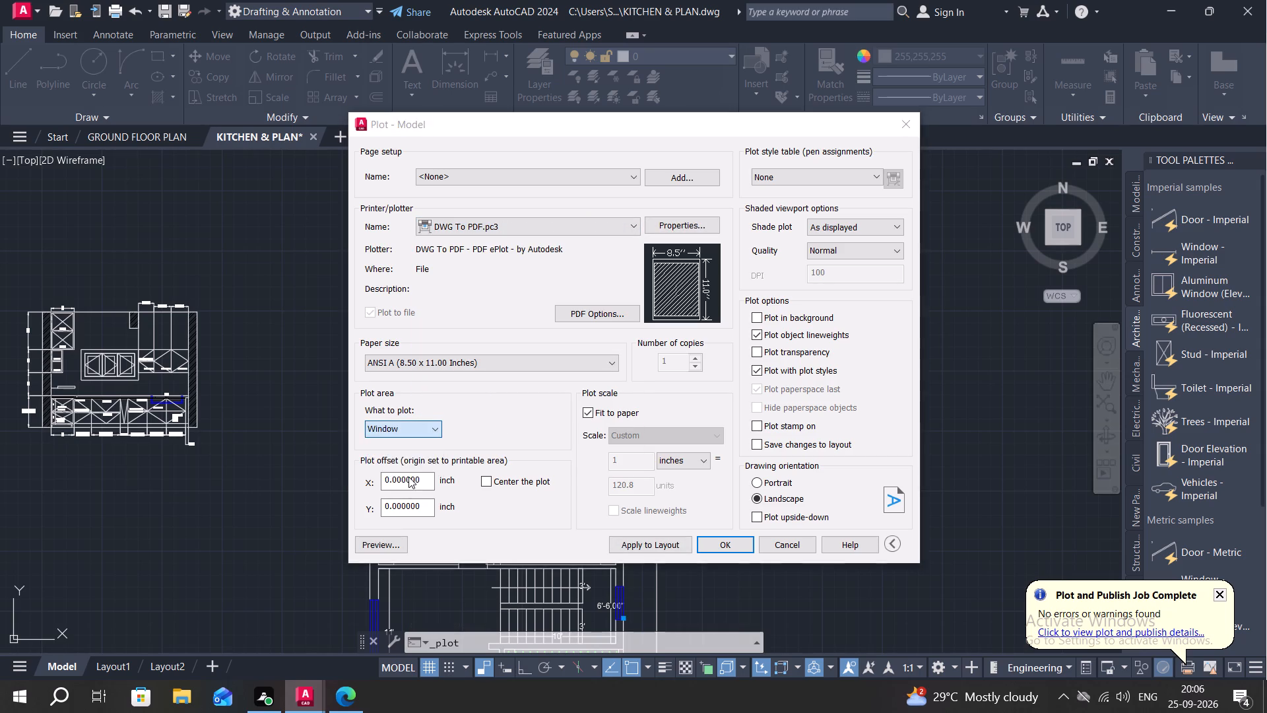
scroll(363, 177, "down", 1)
left_click(344, 188)
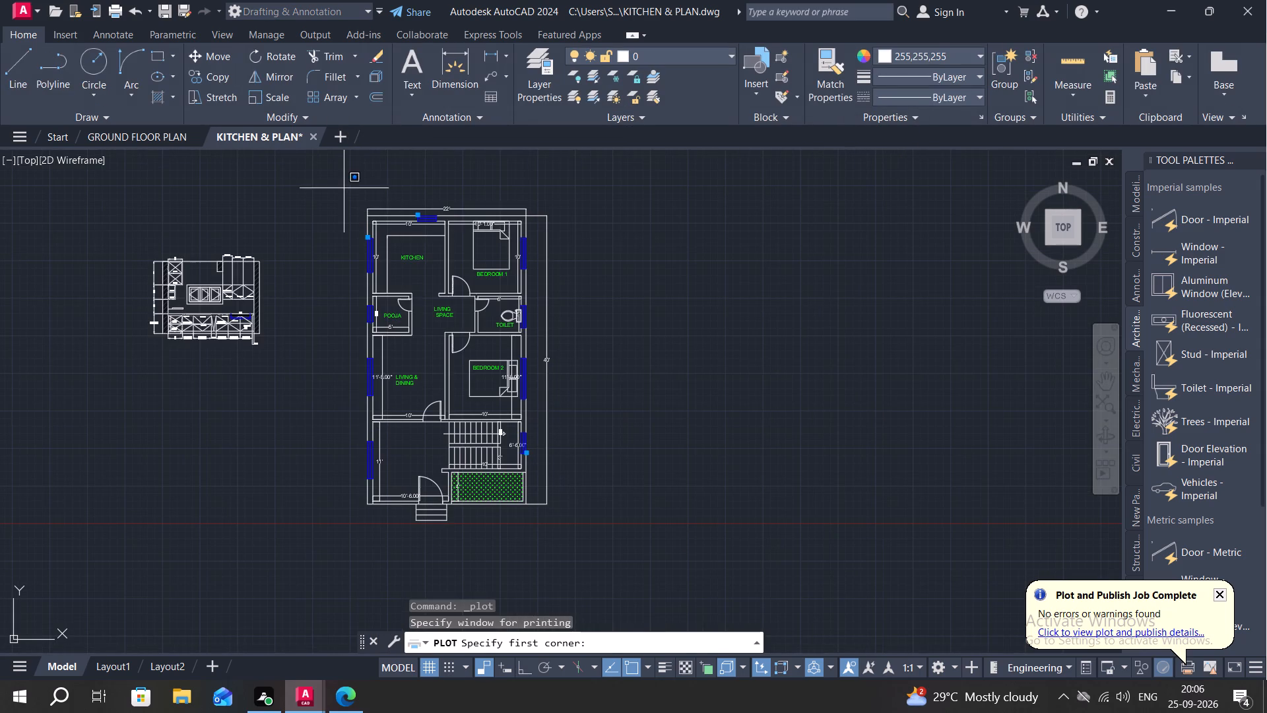
left_click(617, 543)
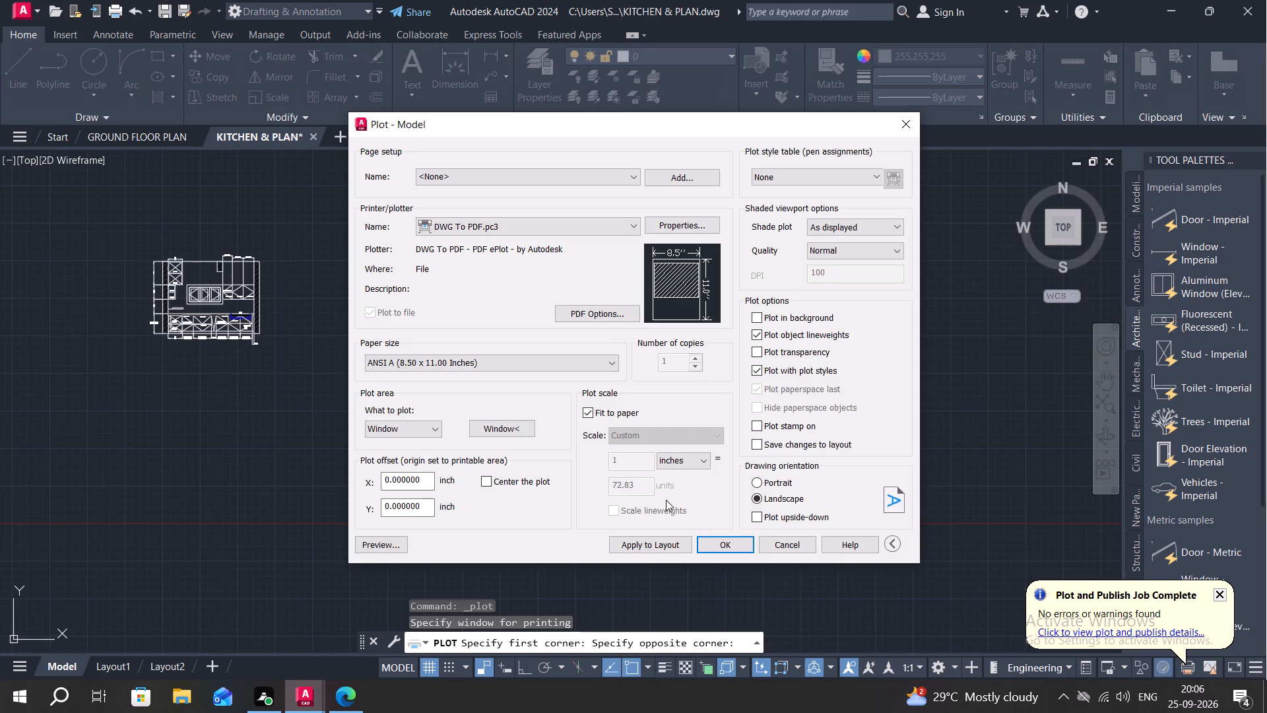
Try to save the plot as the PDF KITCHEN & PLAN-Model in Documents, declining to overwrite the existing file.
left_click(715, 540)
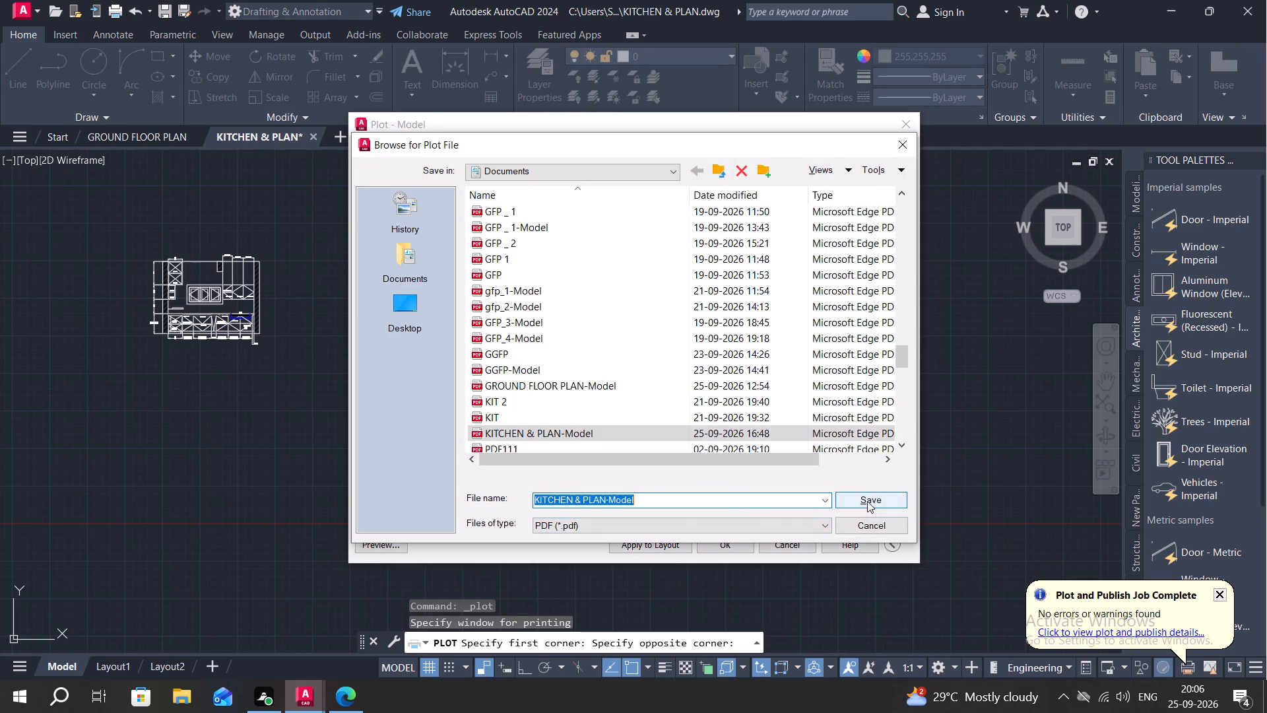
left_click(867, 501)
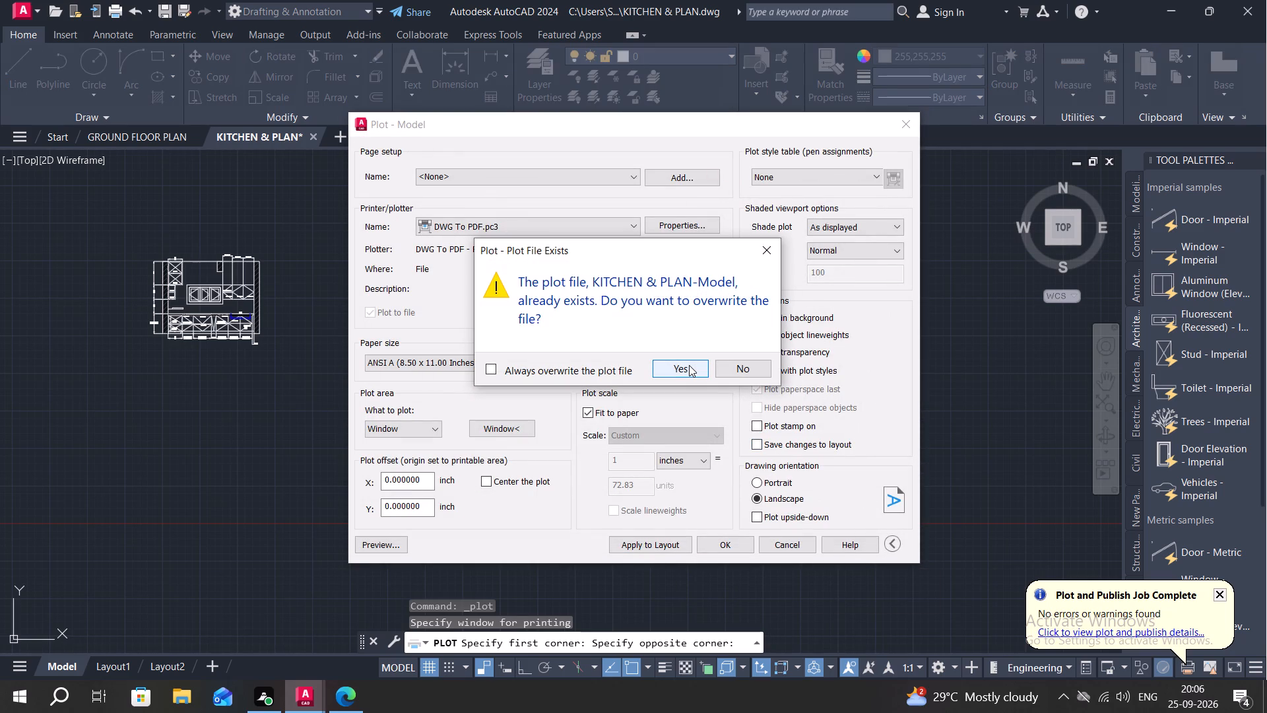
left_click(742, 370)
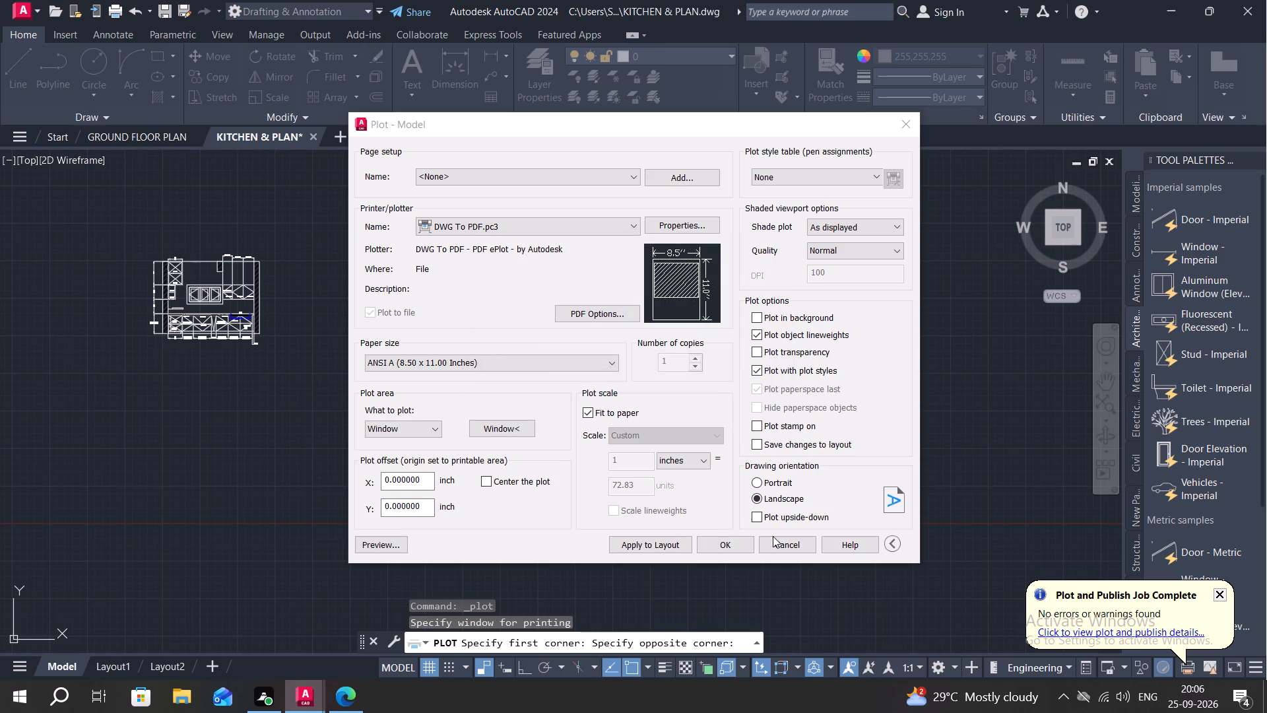
Save the plot as a PDF named KITCHEN in Documents, and close the PDF viewer.
left_click(720, 547)
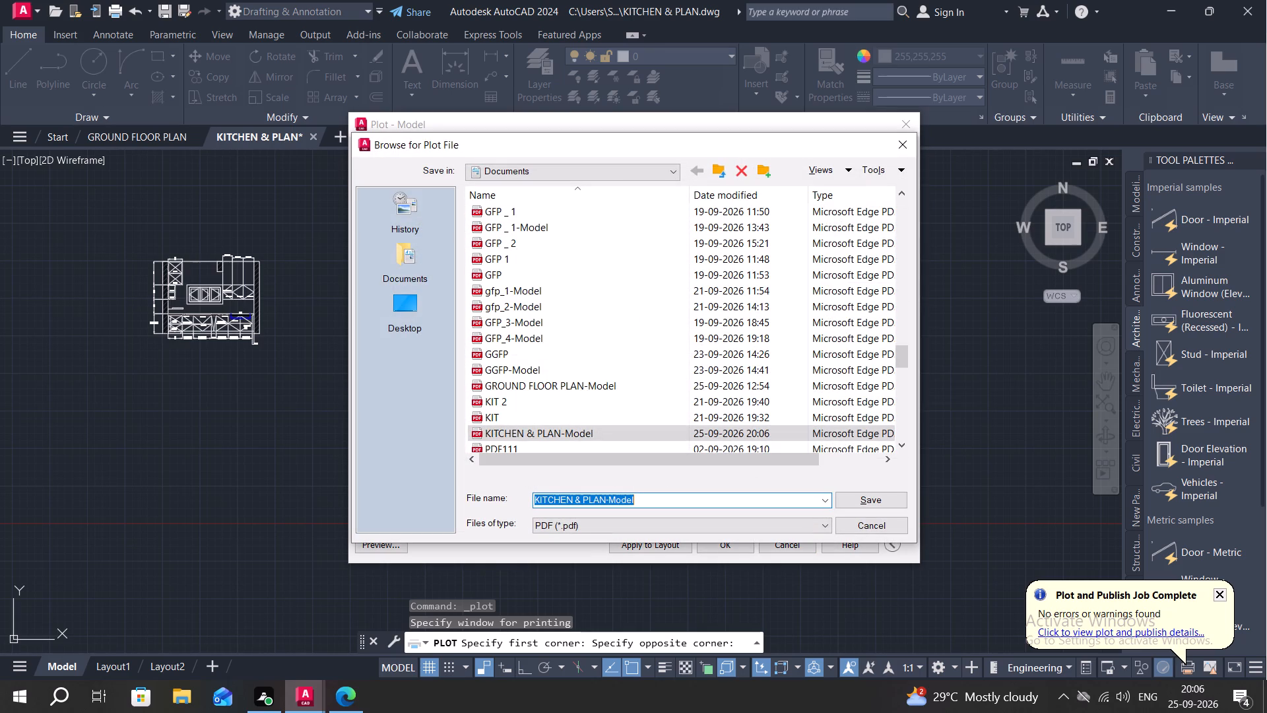
key("BackSpace")
key("BackSpace")
key("BackSpace")
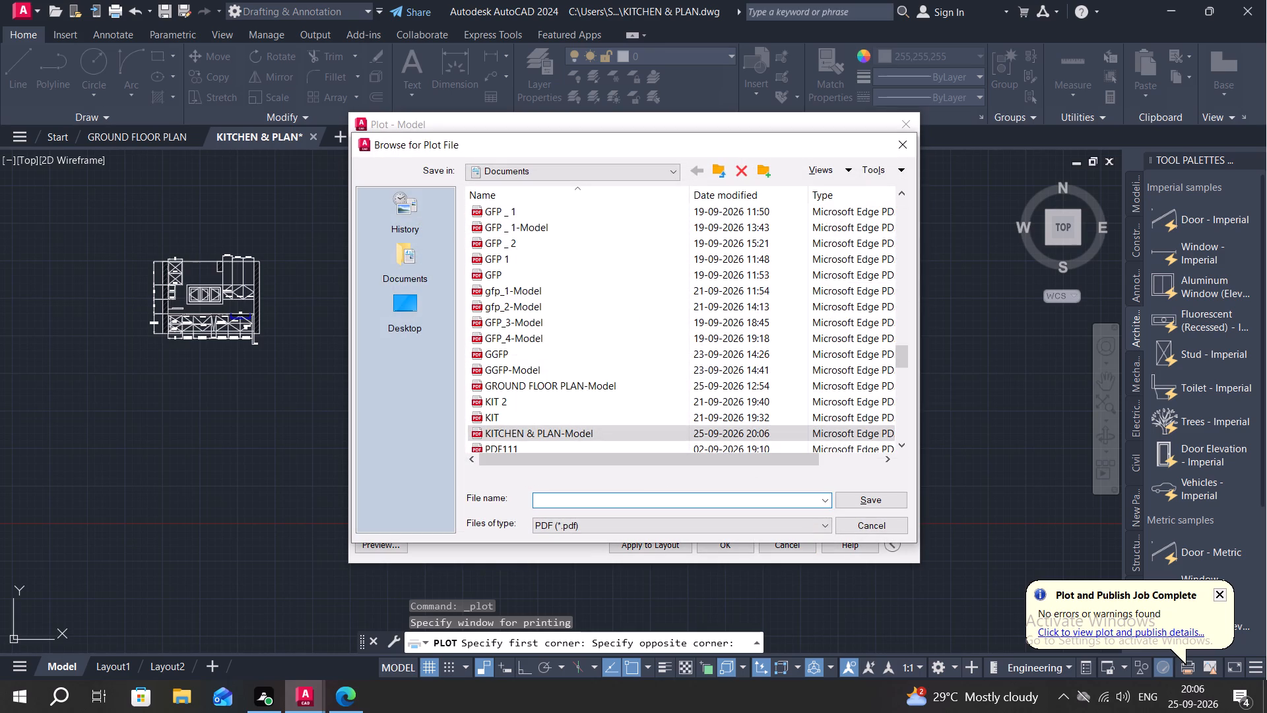
type("KITT")
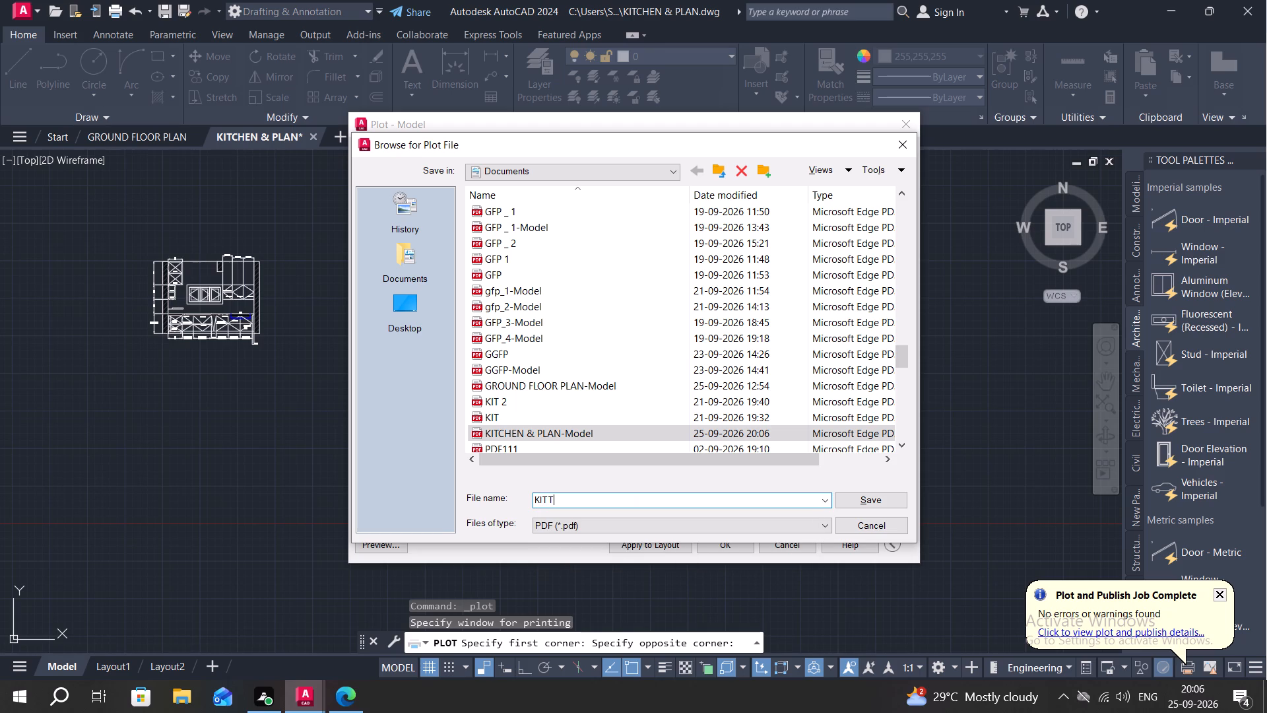
key("bracketright")
key("BackSpace")
key("BackSpace")
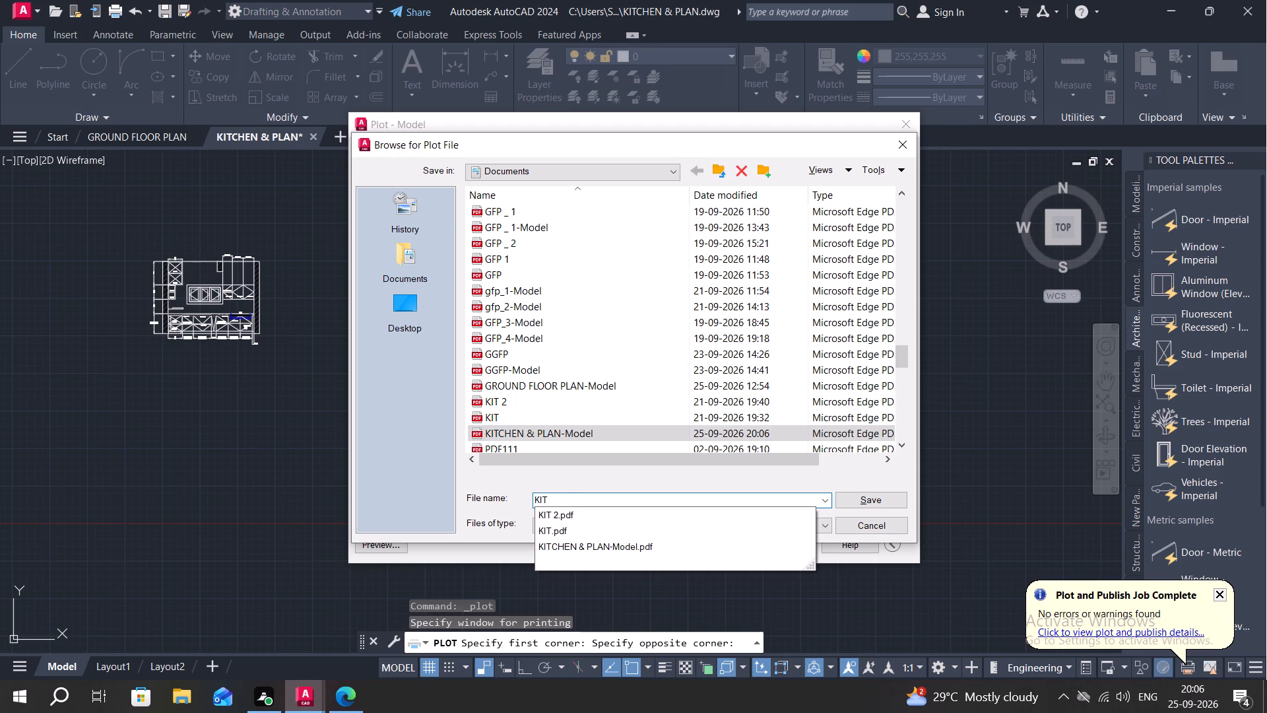
type("CH")
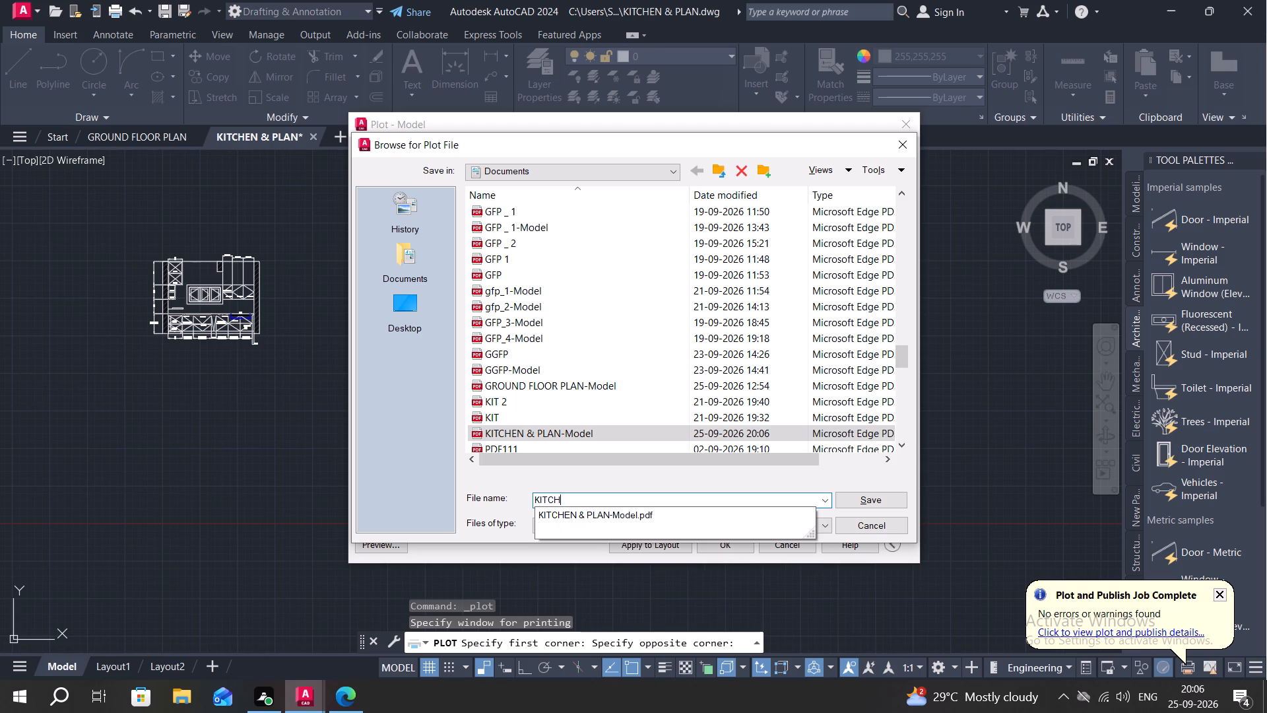
type("EN")
left_click(868, 493)
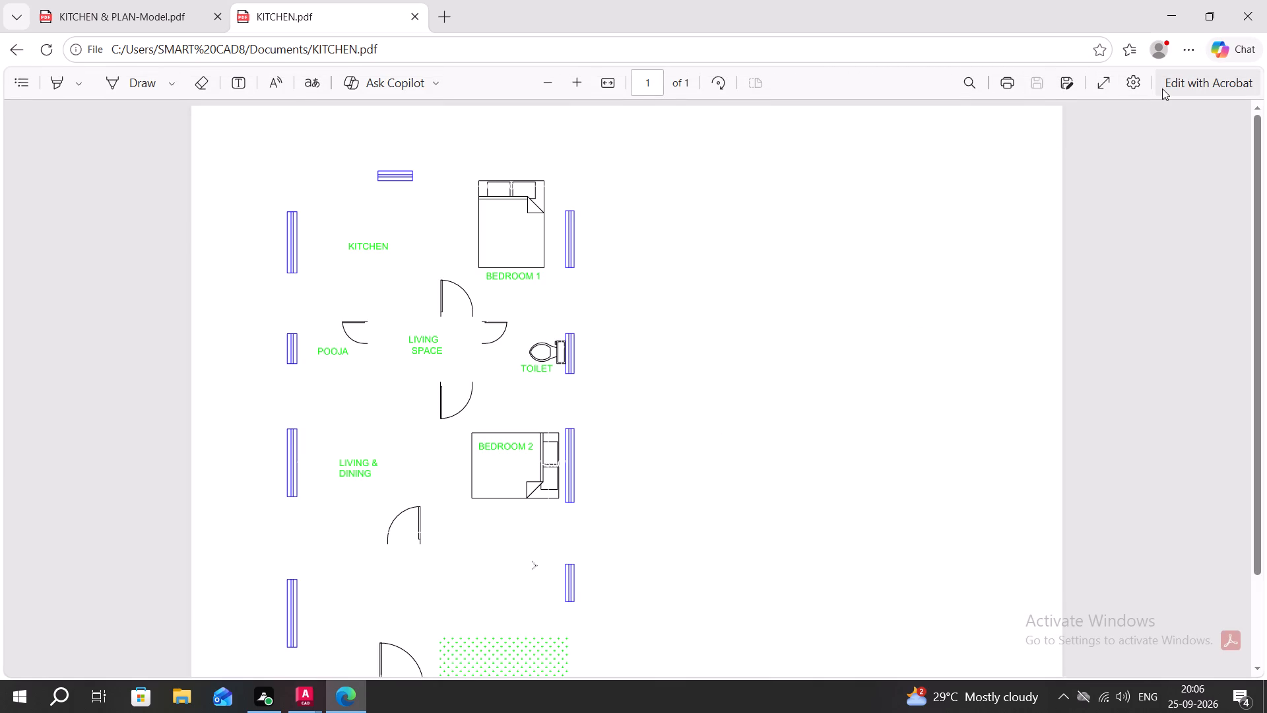
left_click(1249, 14)
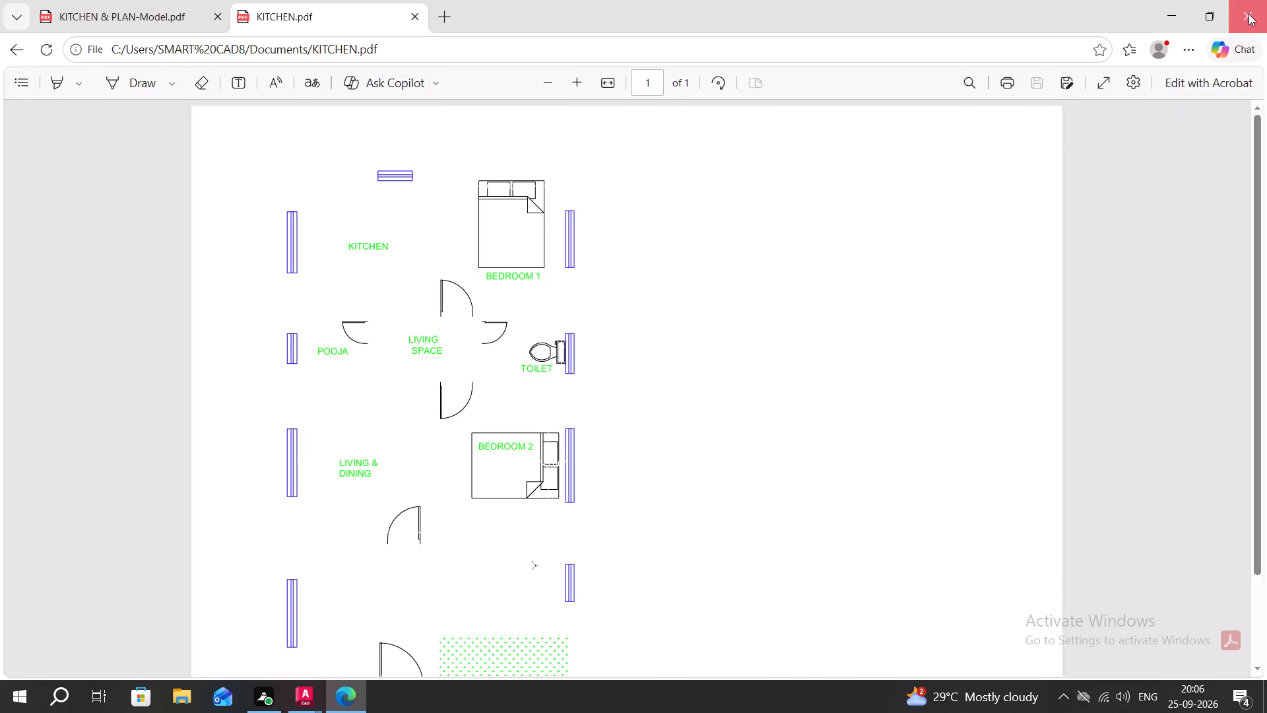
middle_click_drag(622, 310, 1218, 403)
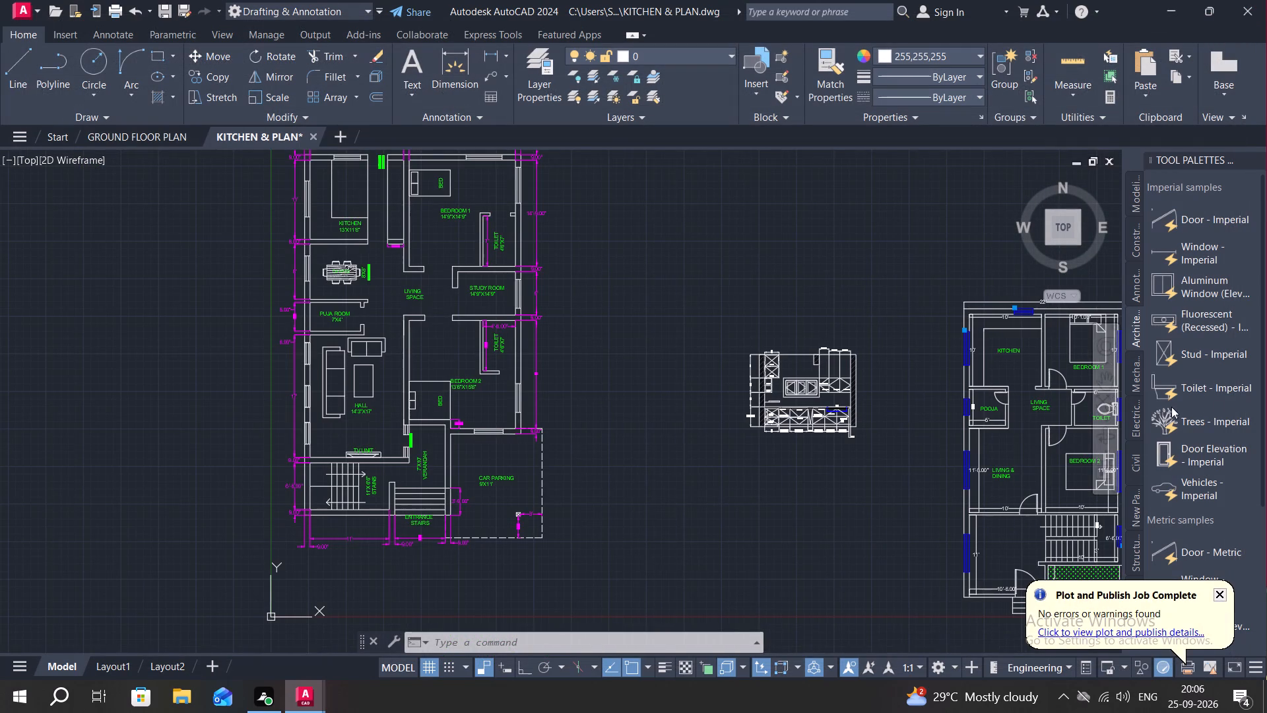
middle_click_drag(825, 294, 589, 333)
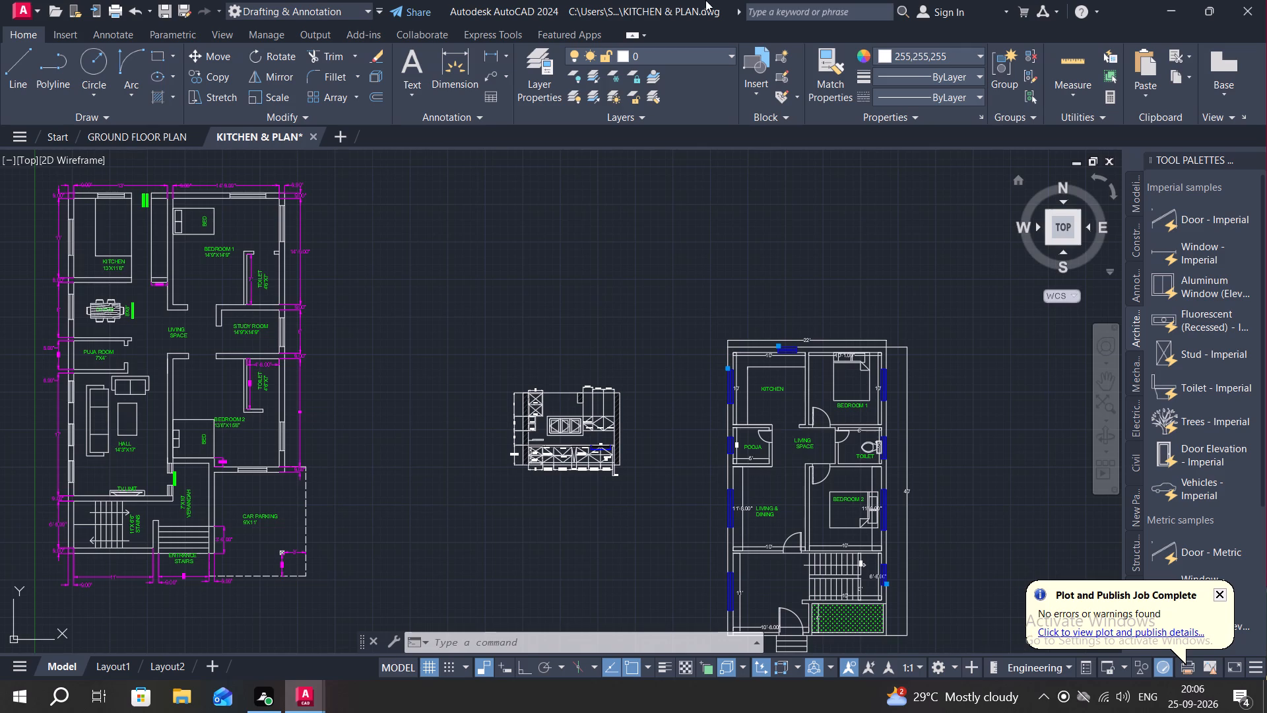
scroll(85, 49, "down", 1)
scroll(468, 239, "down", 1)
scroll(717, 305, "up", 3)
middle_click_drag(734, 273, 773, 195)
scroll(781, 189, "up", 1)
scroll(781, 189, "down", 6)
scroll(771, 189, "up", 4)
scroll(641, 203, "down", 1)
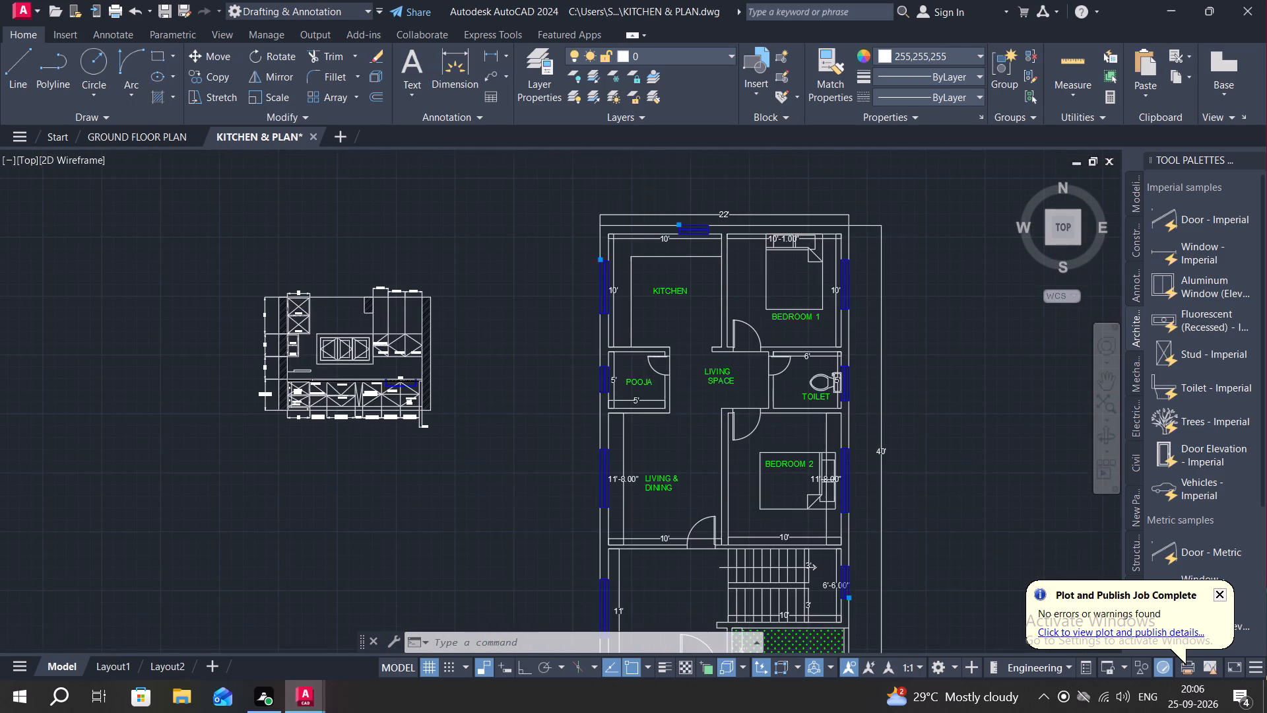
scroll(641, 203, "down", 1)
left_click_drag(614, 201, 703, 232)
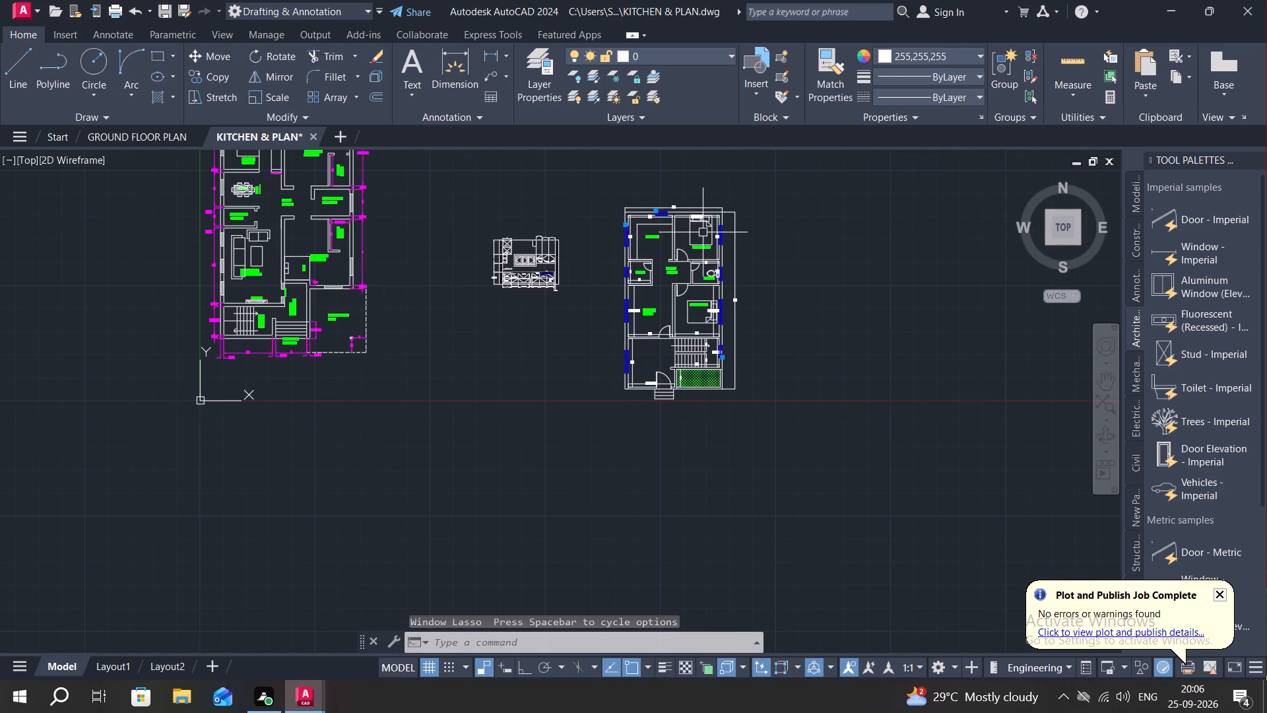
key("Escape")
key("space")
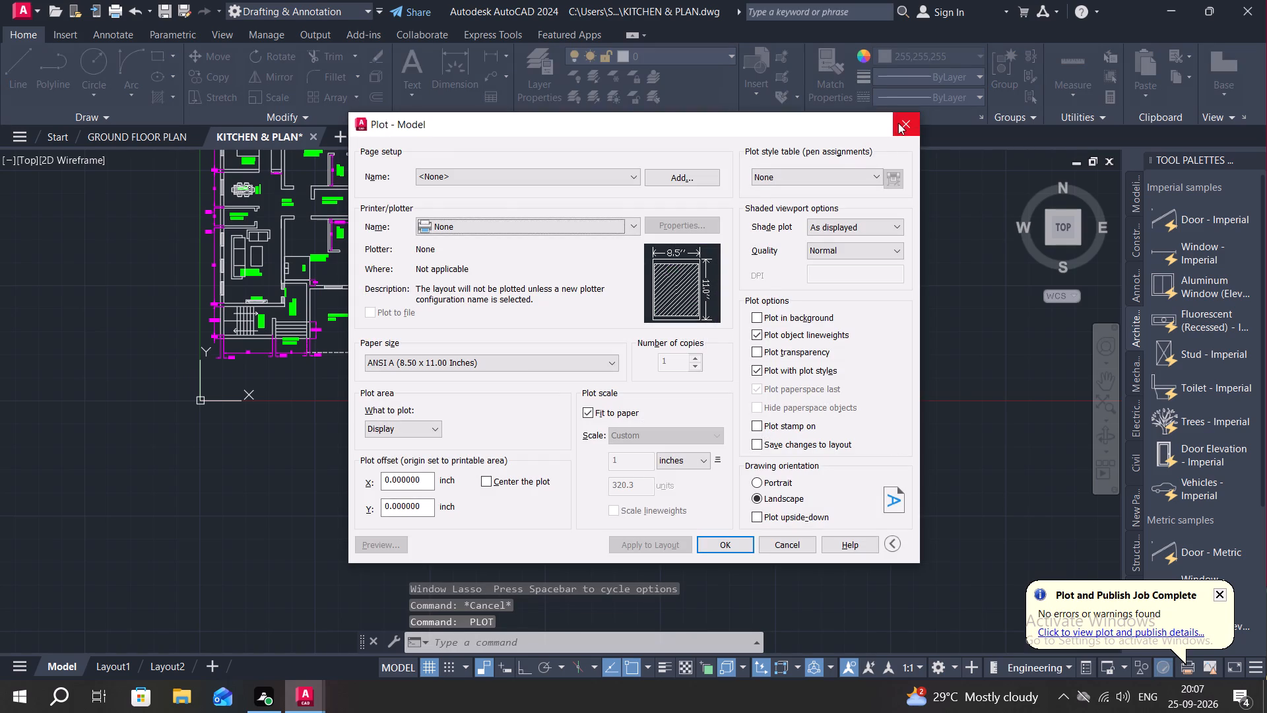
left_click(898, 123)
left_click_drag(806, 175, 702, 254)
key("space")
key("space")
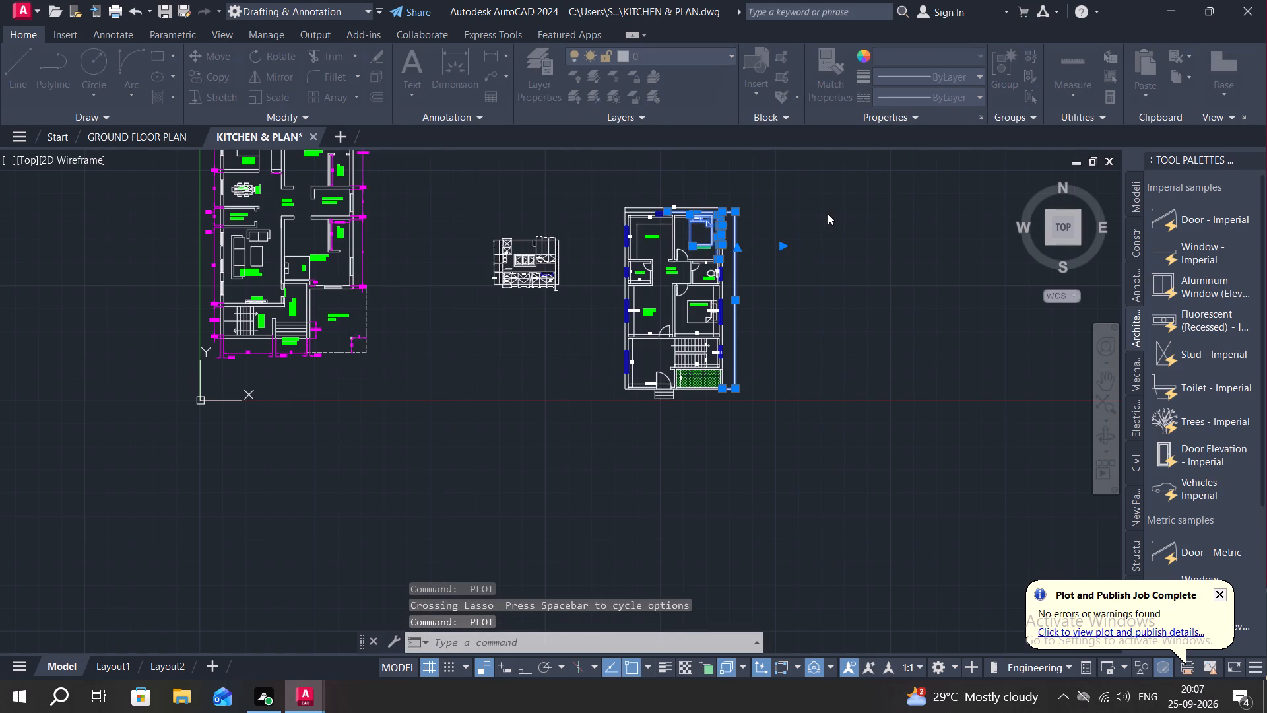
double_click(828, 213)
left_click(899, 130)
Select the top wall polyline of Bedroom 1 and all similar objects, set their colour to ByLayer, and clear the selection.
scroll(817, 185, "up", 1)
scroll(817, 185, "down", 1)
scroll(815, 187, "up", 1)
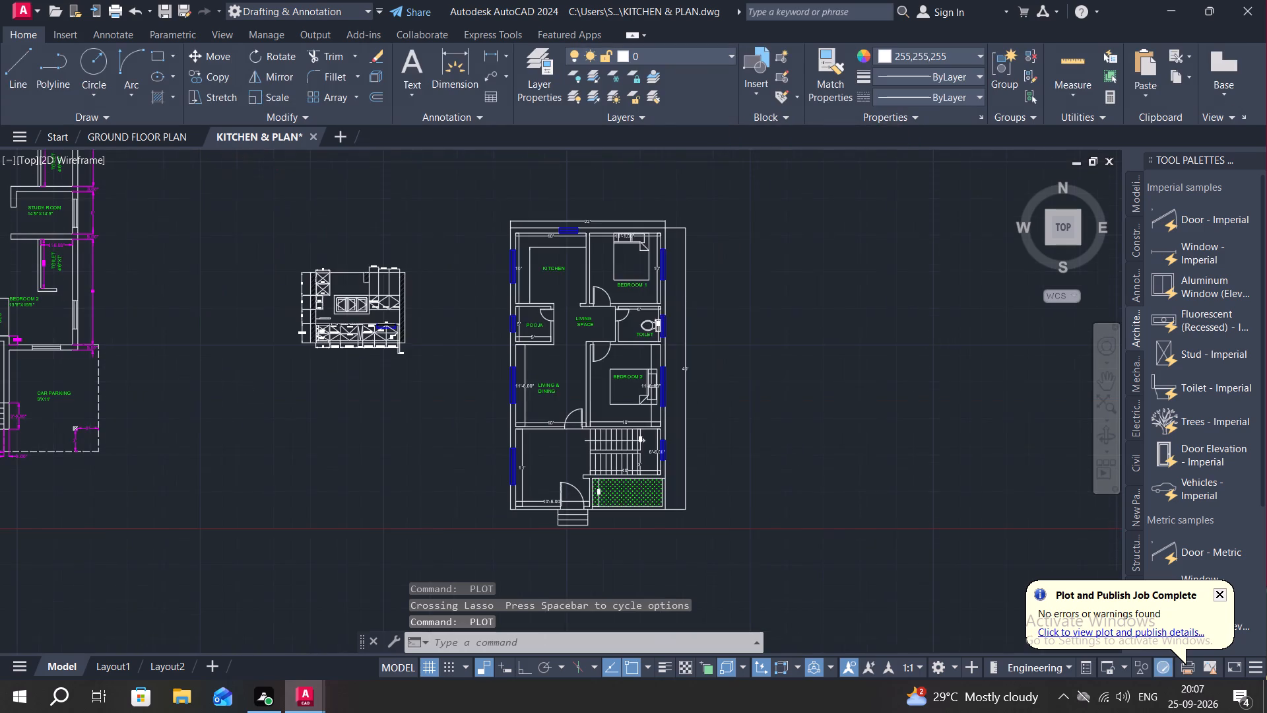
scroll(615, 222, "up", 4)
scroll(631, 230, "down", 1)
scroll(631, 230, "up", 1)
middle_click_drag(663, 233, 684, 176)
scroll(605, 239, "up", 3)
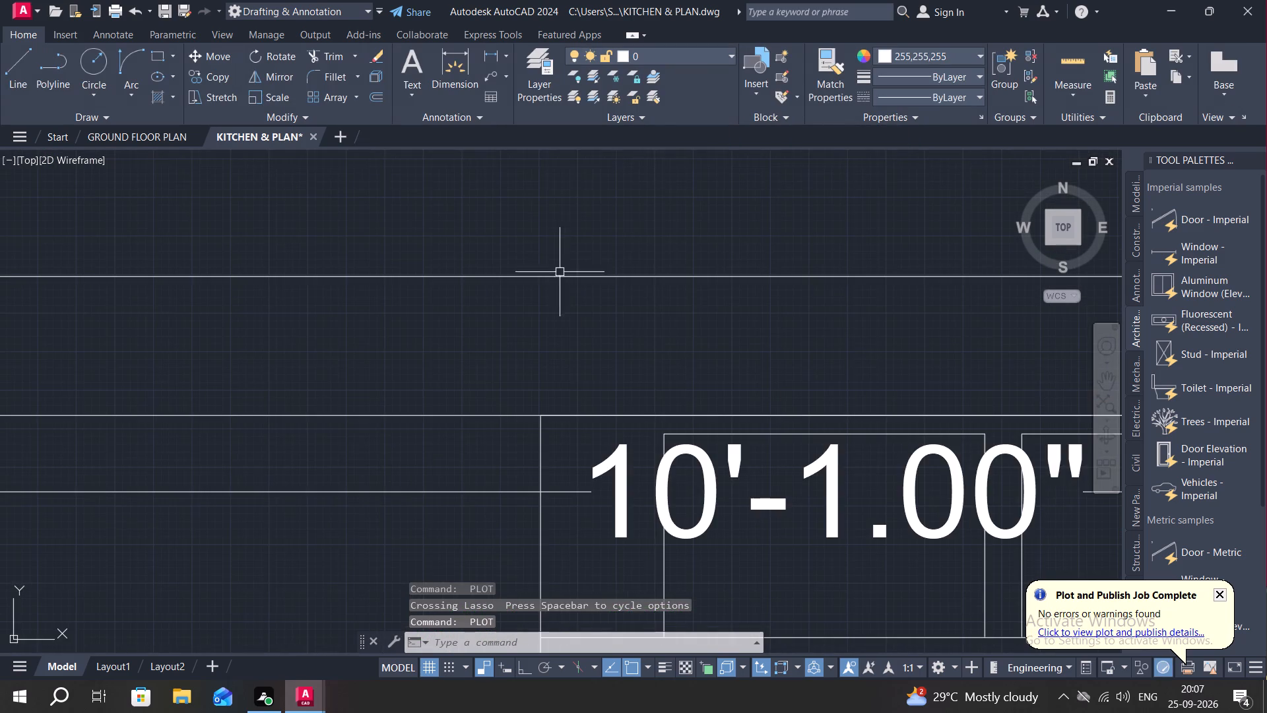
scroll(559, 297, "down", 4)
left_click(529, 317)
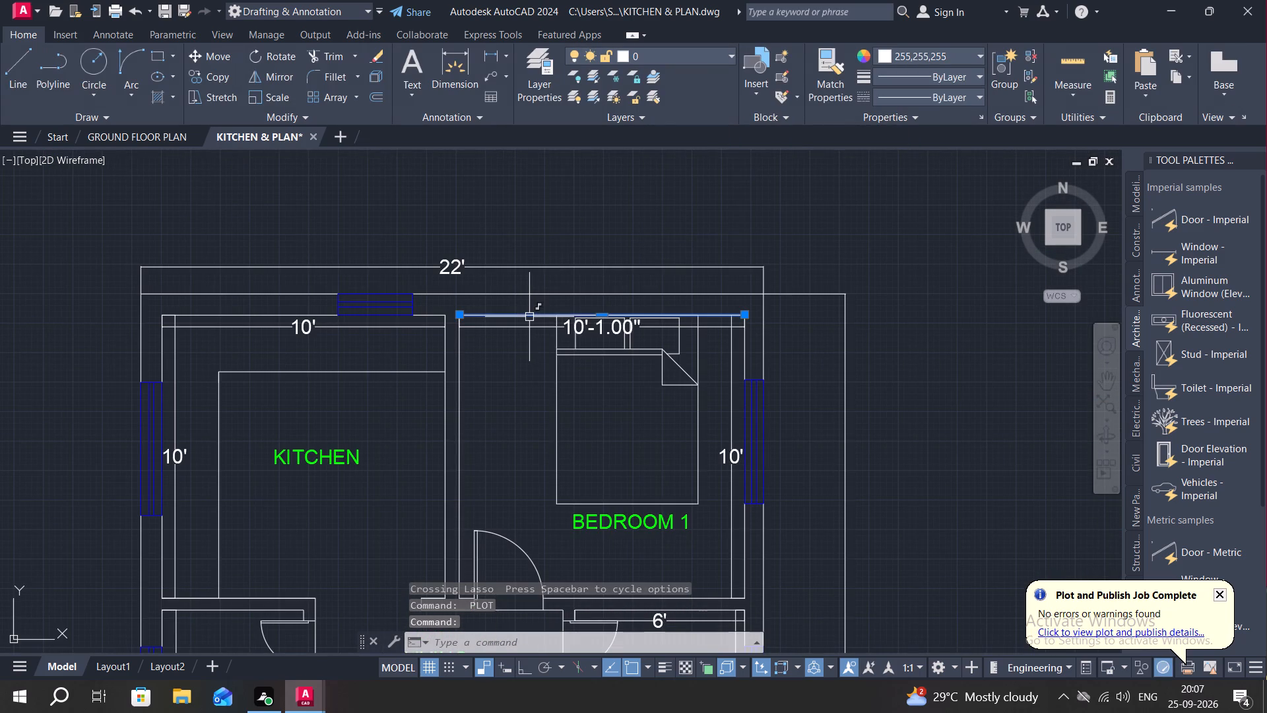
right_click(529, 317)
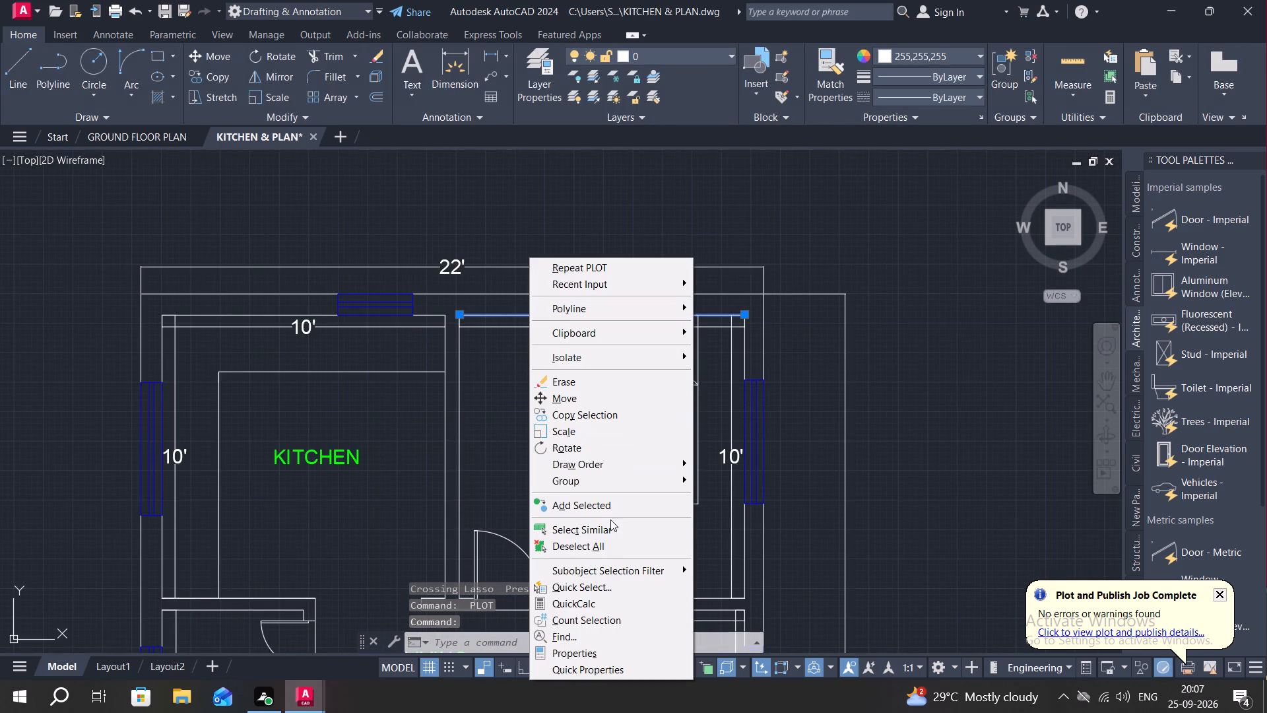
left_click(612, 524)
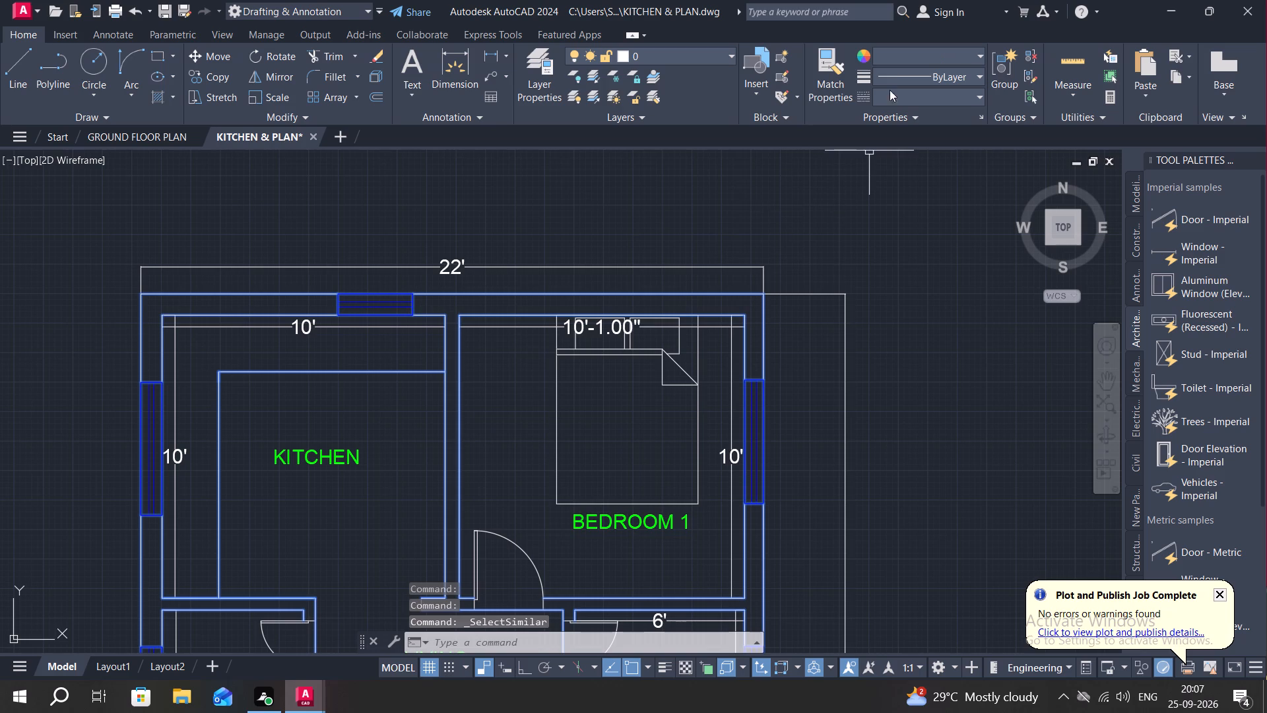
left_click(905, 63)
left_click(913, 75)
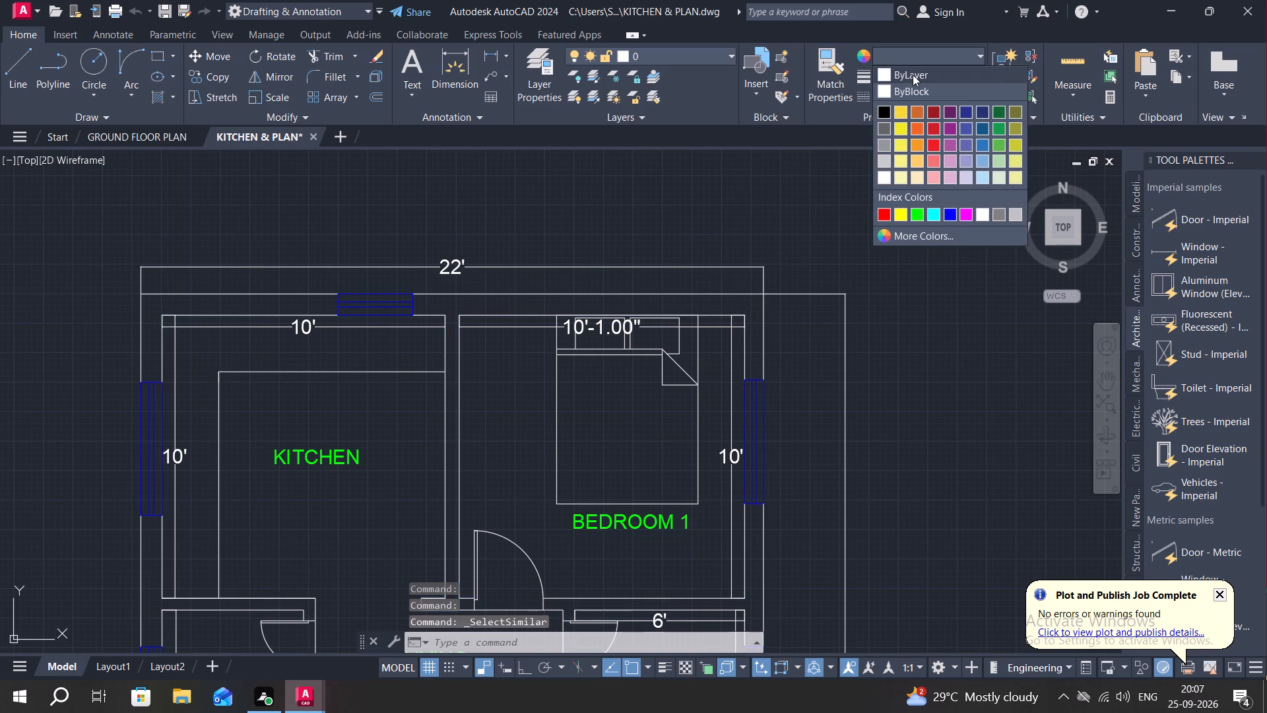
scroll(895, 206, "down", 7)
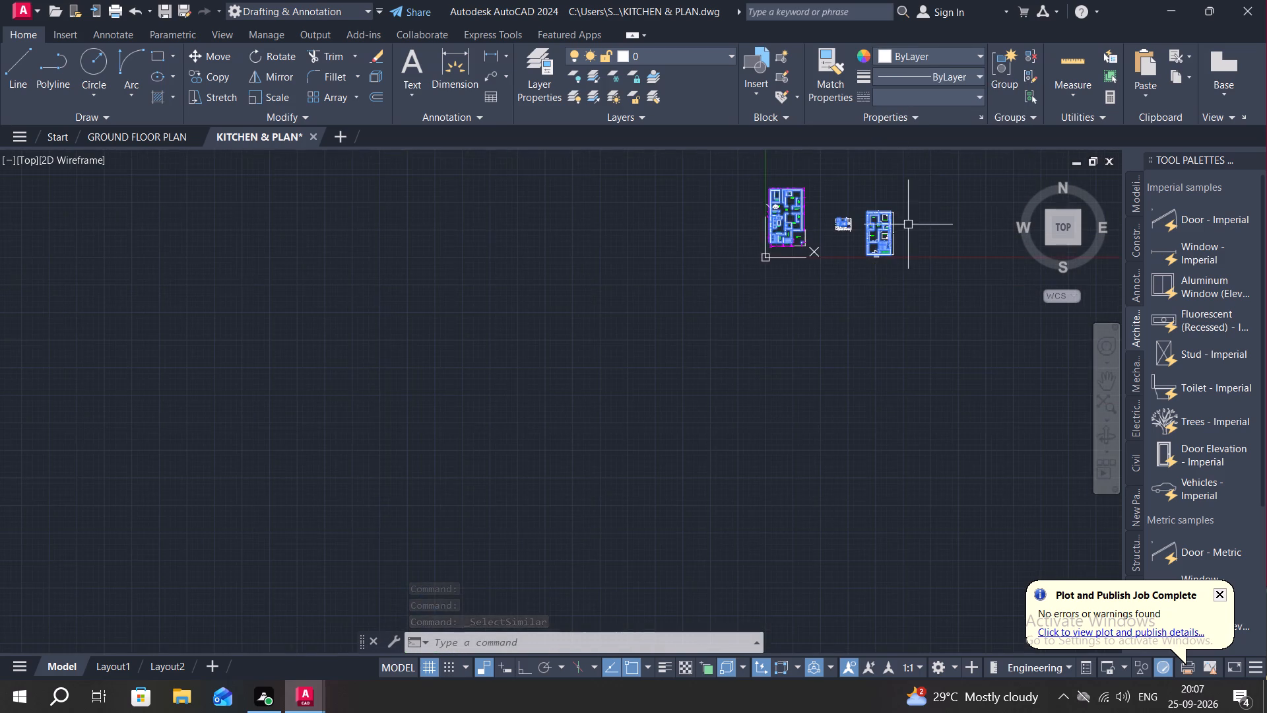
scroll(908, 224, "up", 3)
key("space")
left_click(914, 220)
key("space")
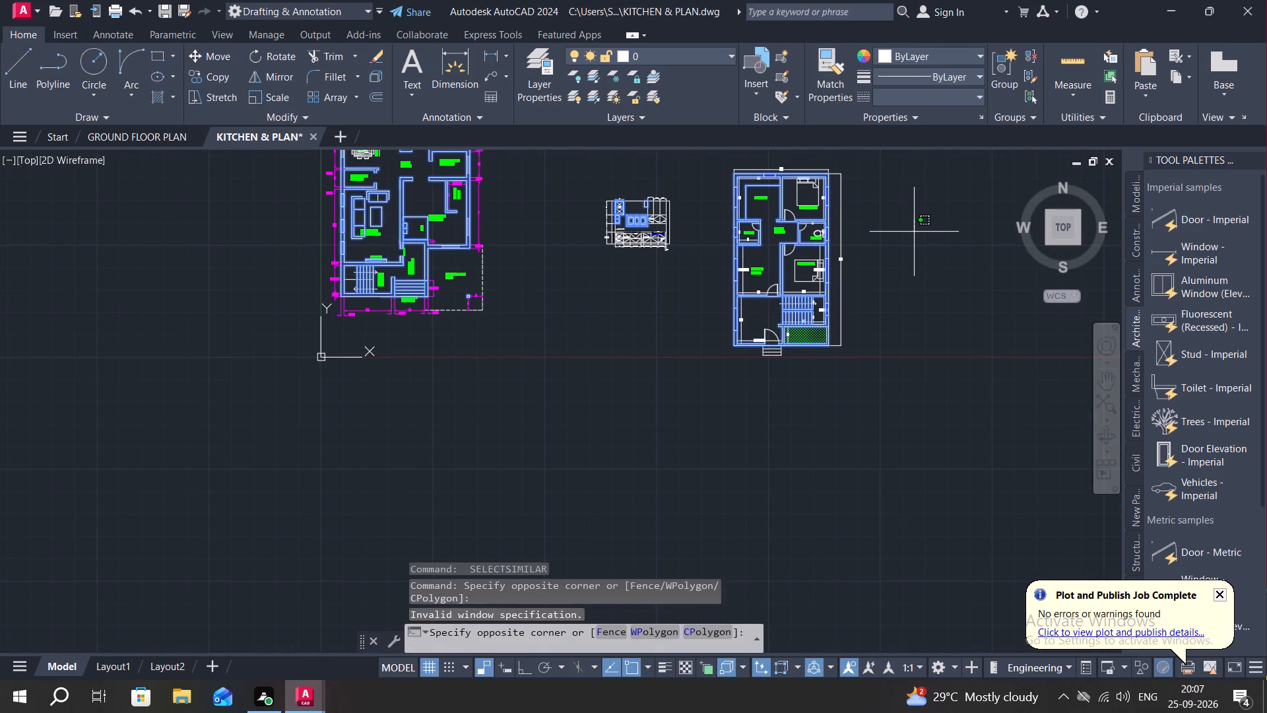
left_click(914, 232)
key("space")
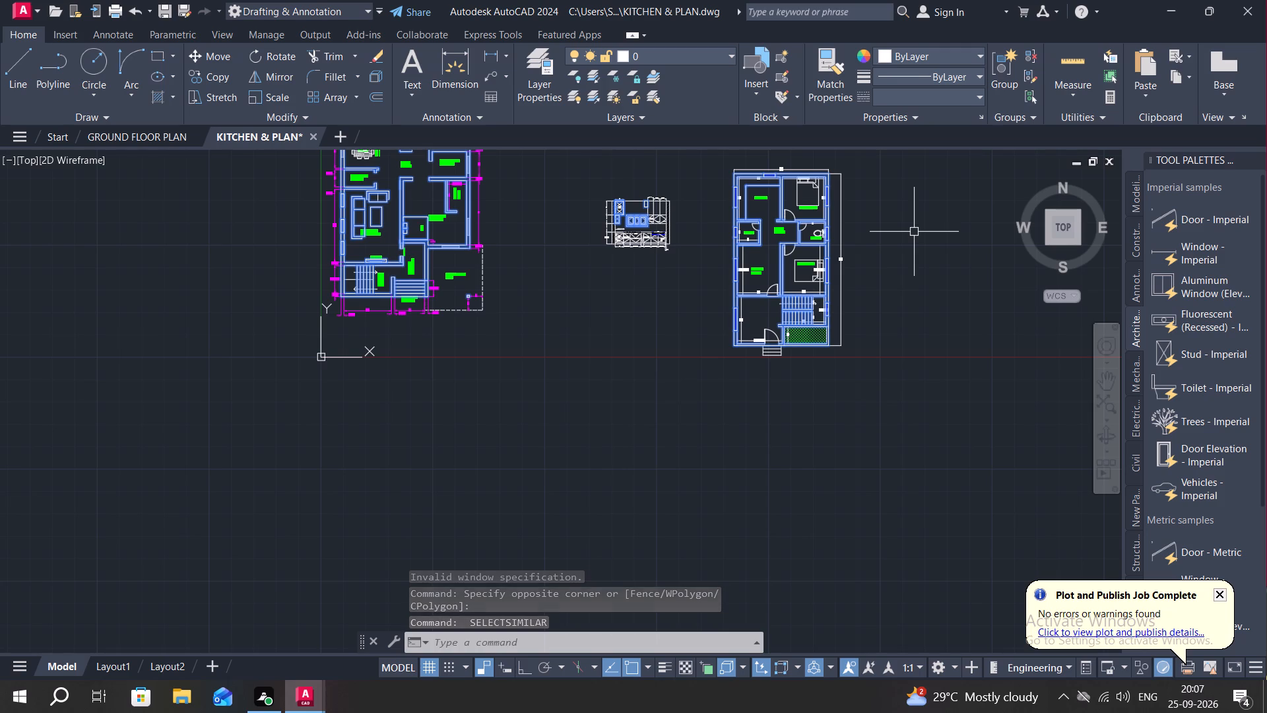
key("Escape")
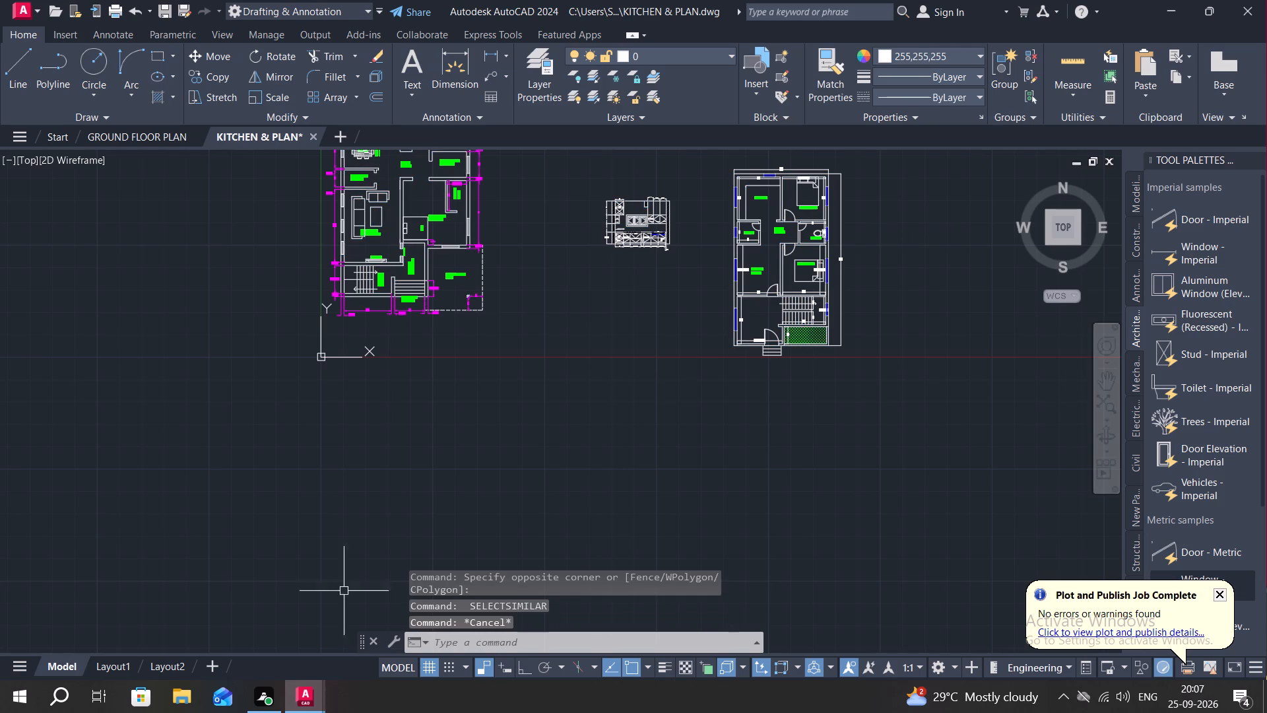
Set up a plot with the DWG To PDF.pc3 plotter and a window area enclosing the whole smaller house plan.
key("ctrl+p")
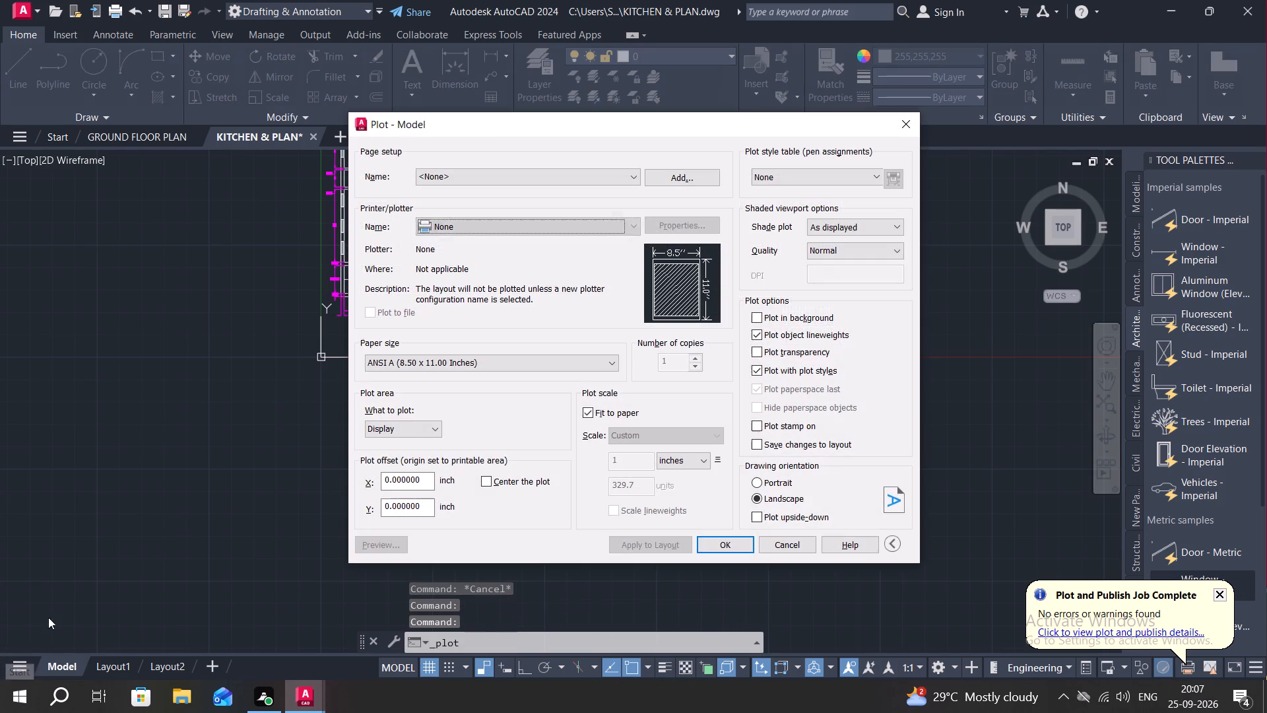
left_click(539, 232)
left_click(496, 413)
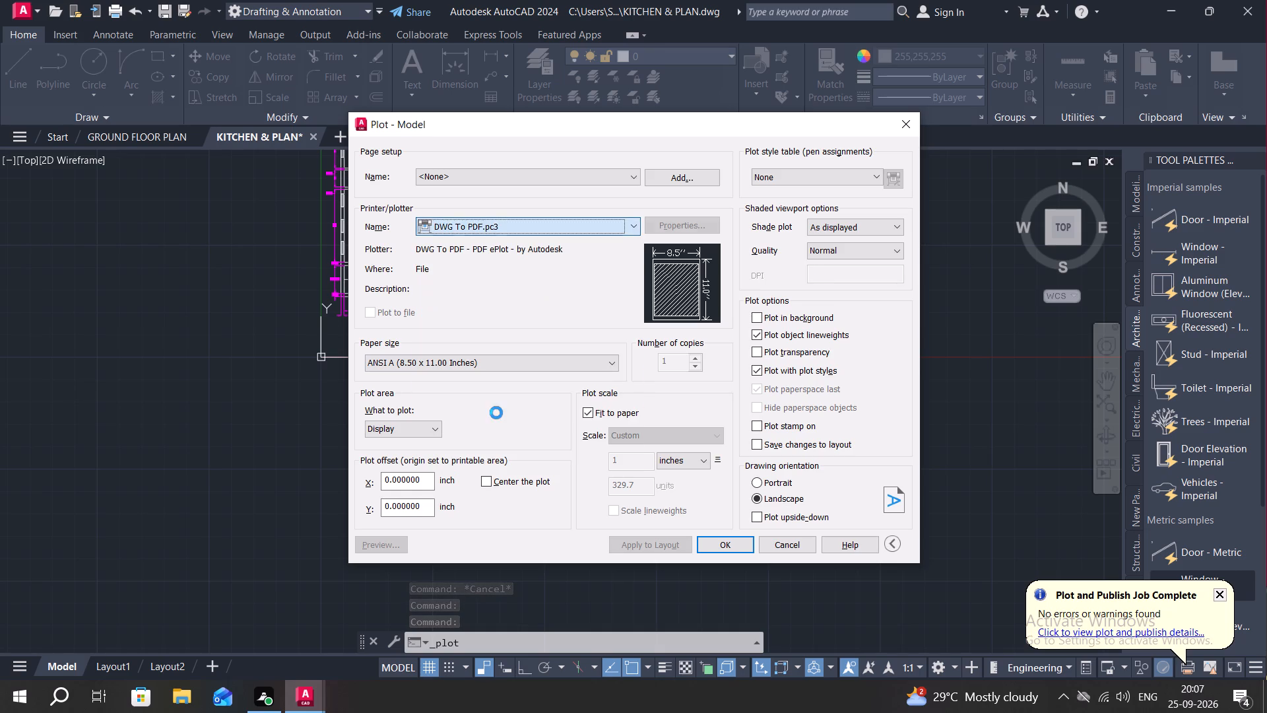
left_click(433, 430)
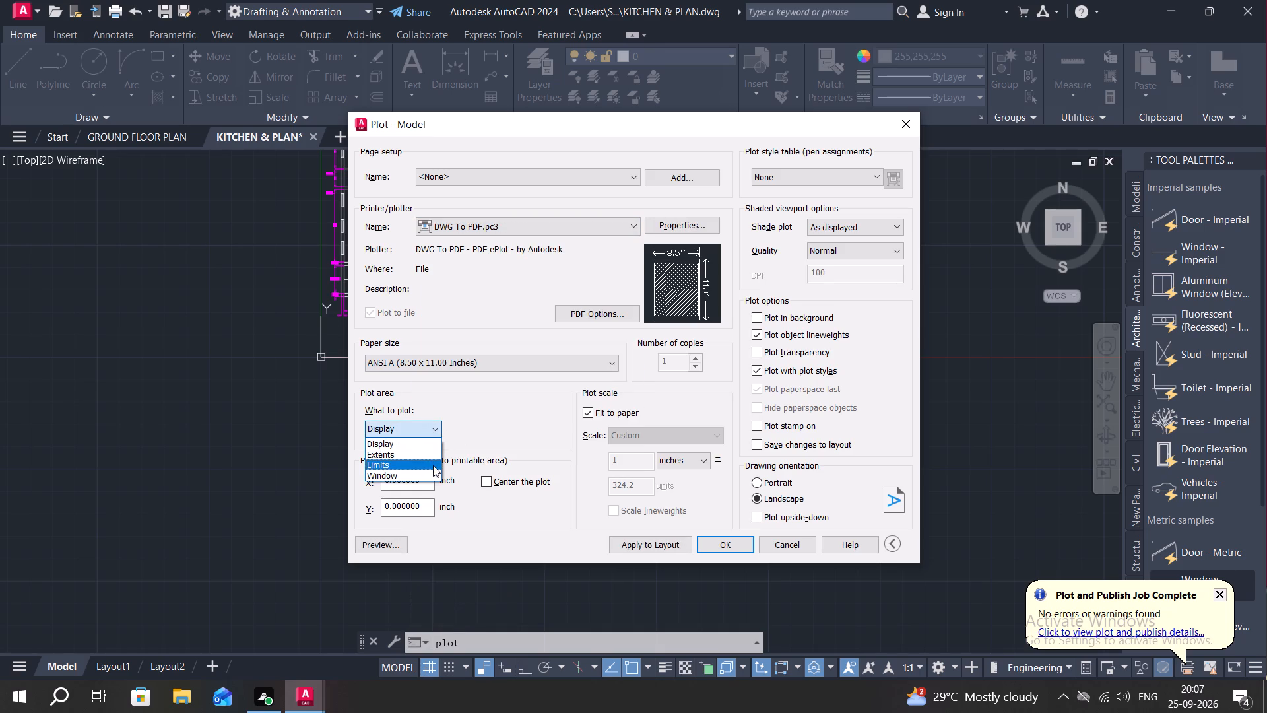
left_click(426, 471)
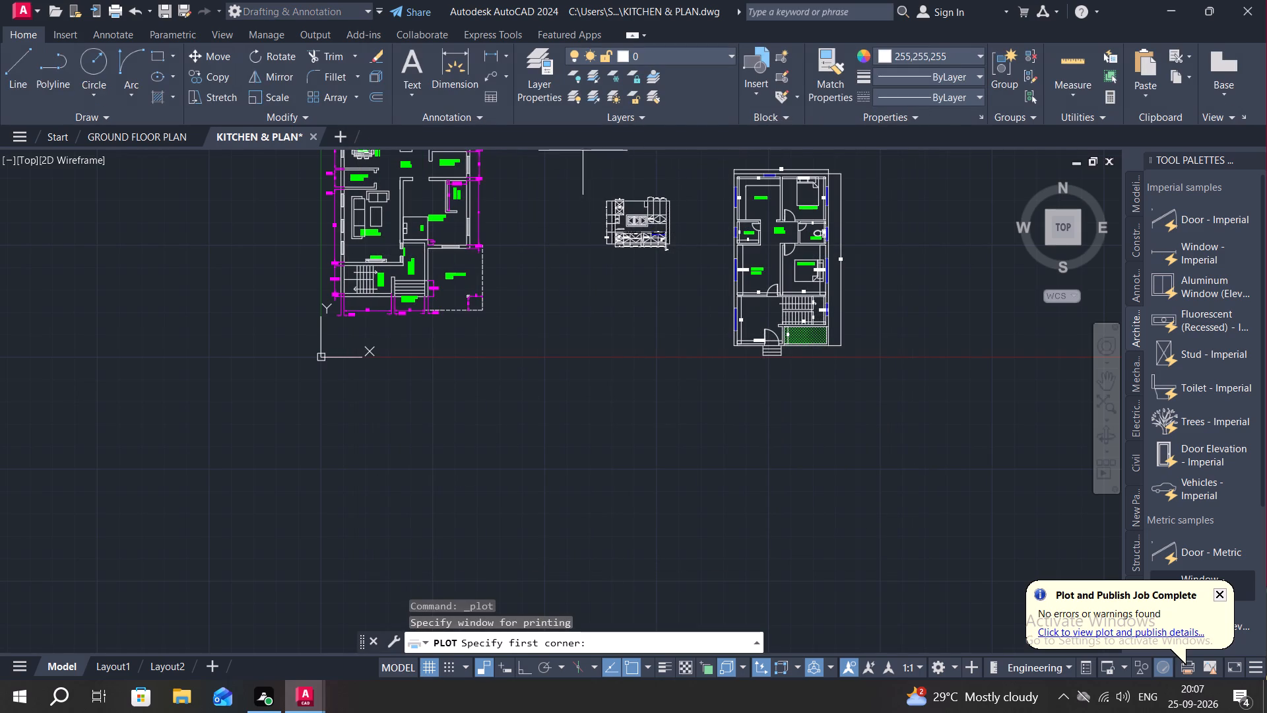
left_click_drag(705, 158, 745, 153)
left_click(877, 436)
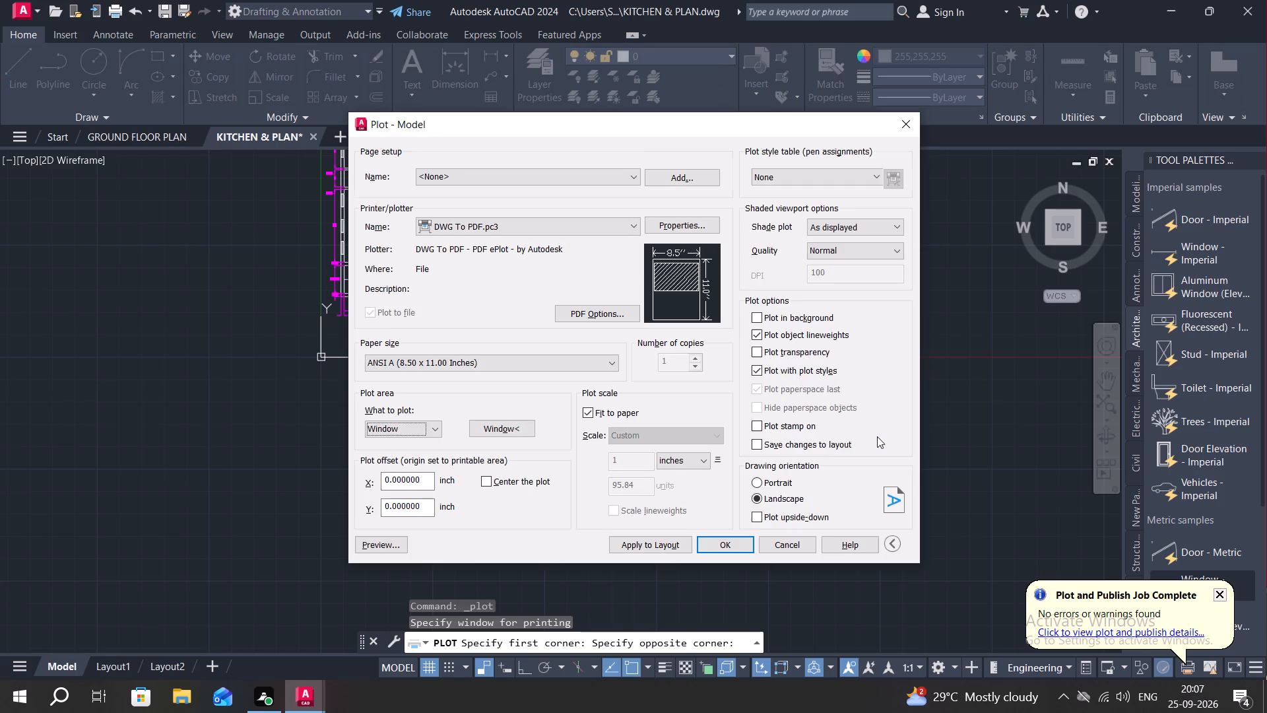
Save the plot as a PDF named KITCHEN in Documents, overwriting the existing file, and close the PDF viewer.
left_click(736, 547)
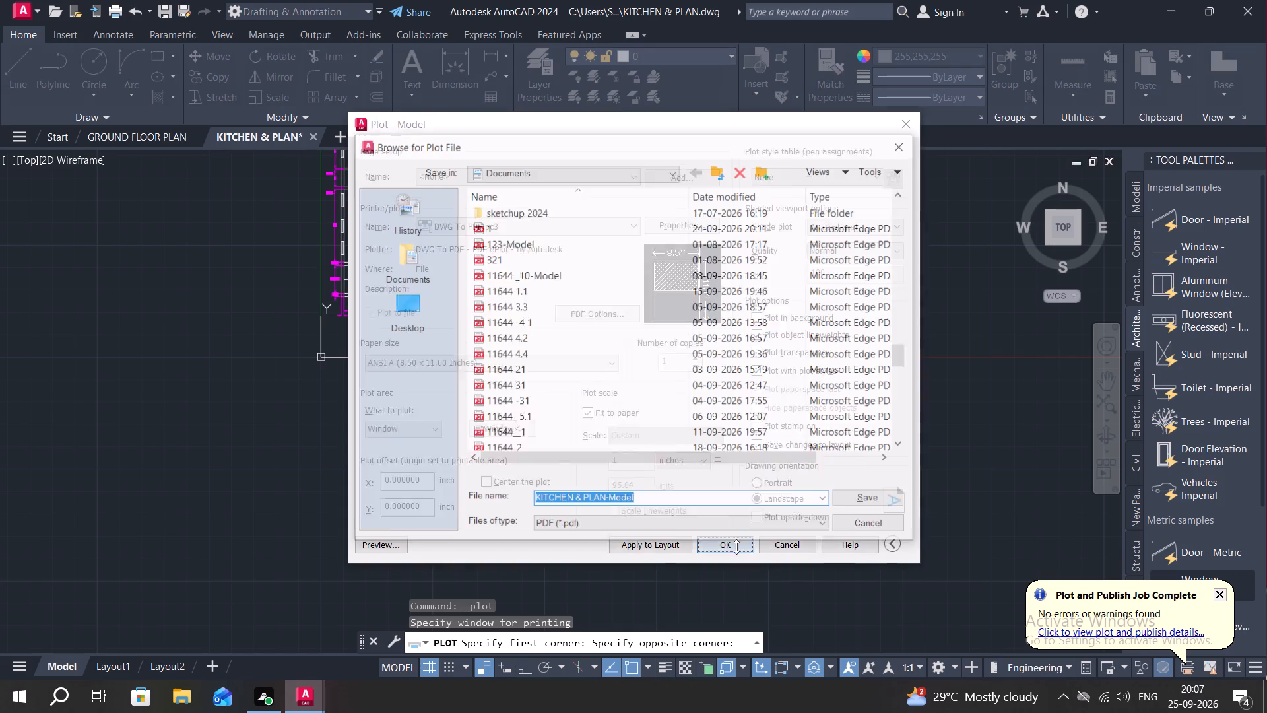
left_click(637, 497)
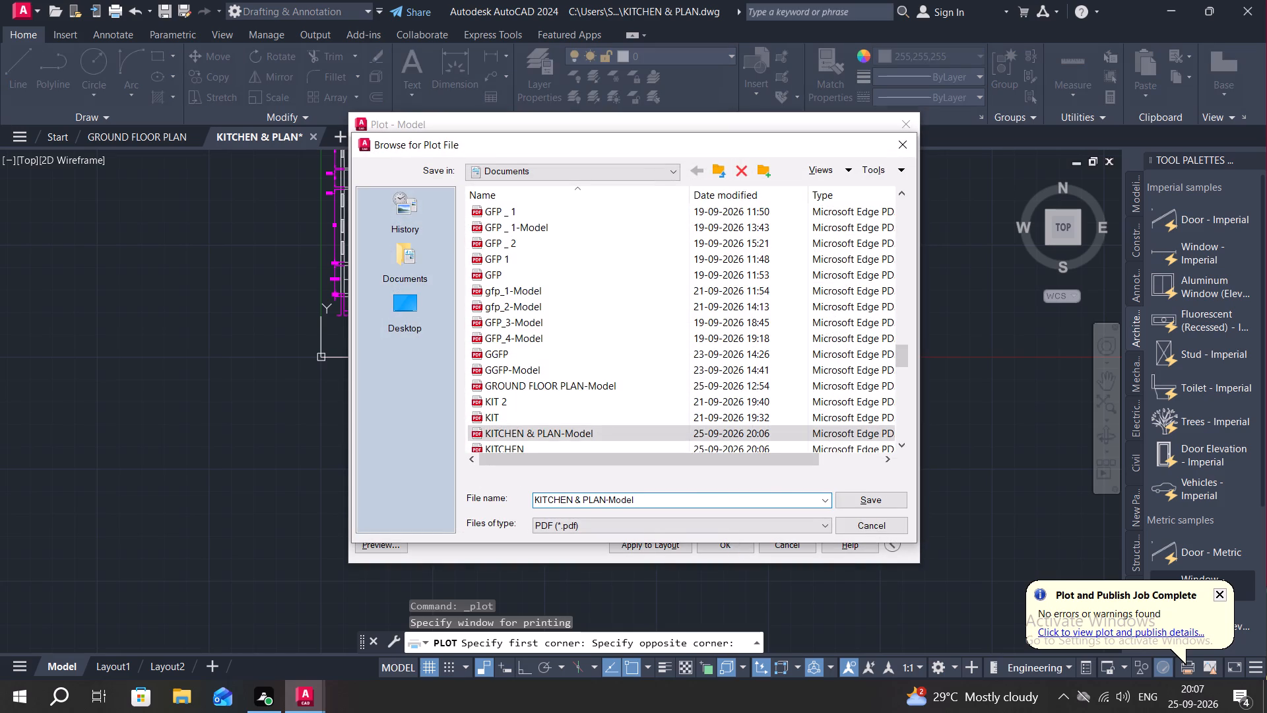
key("BackSpace")
key("BackSpace")
key("BackSpace")
key("BackSpace")
key("BackSpace")
key("BackSpace")
key("BackSpace")
key("BackSpace")
key("BackSpace")
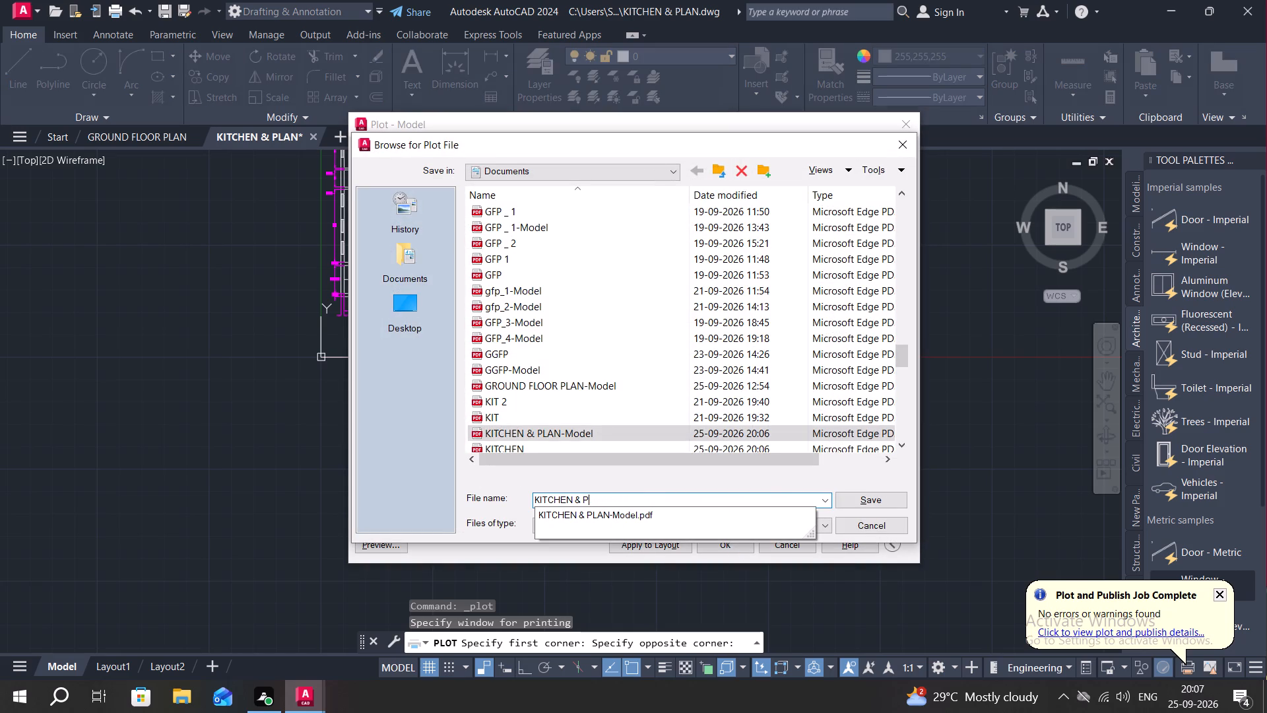
key("BackSpace")
key("BackSpace")
key("BackSpace")
key("BackSpace")
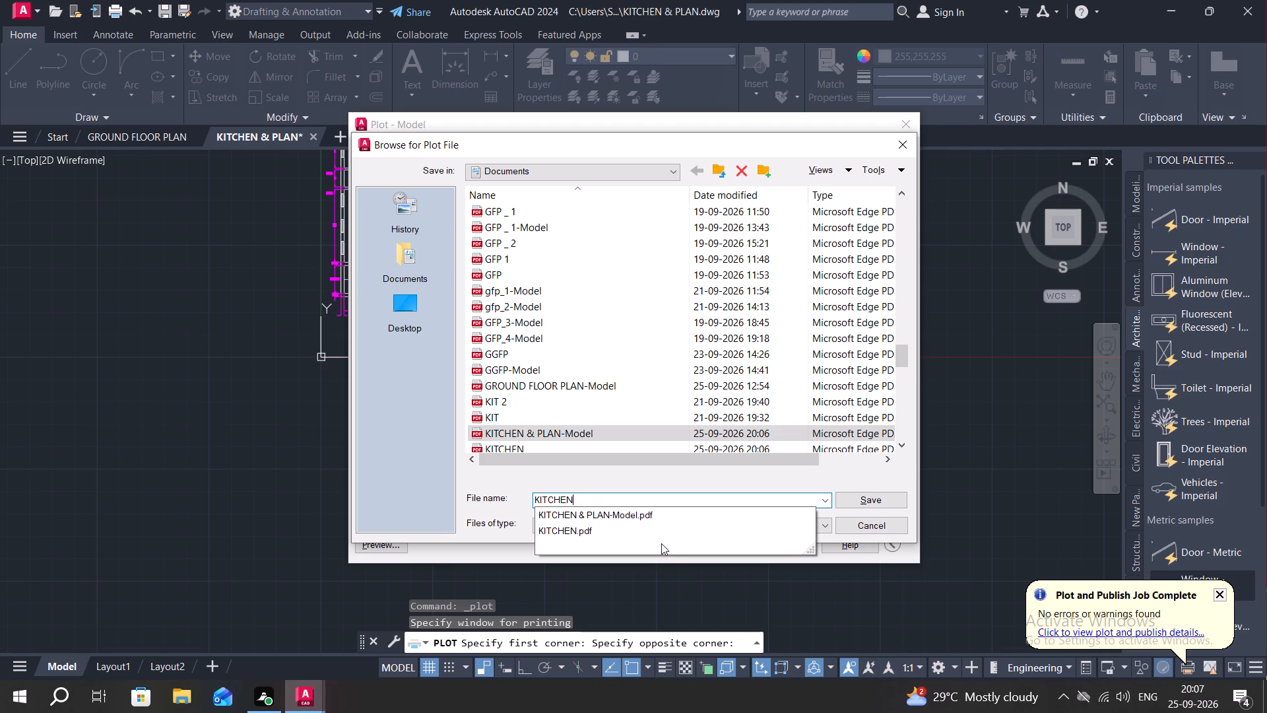
left_click(866, 496)
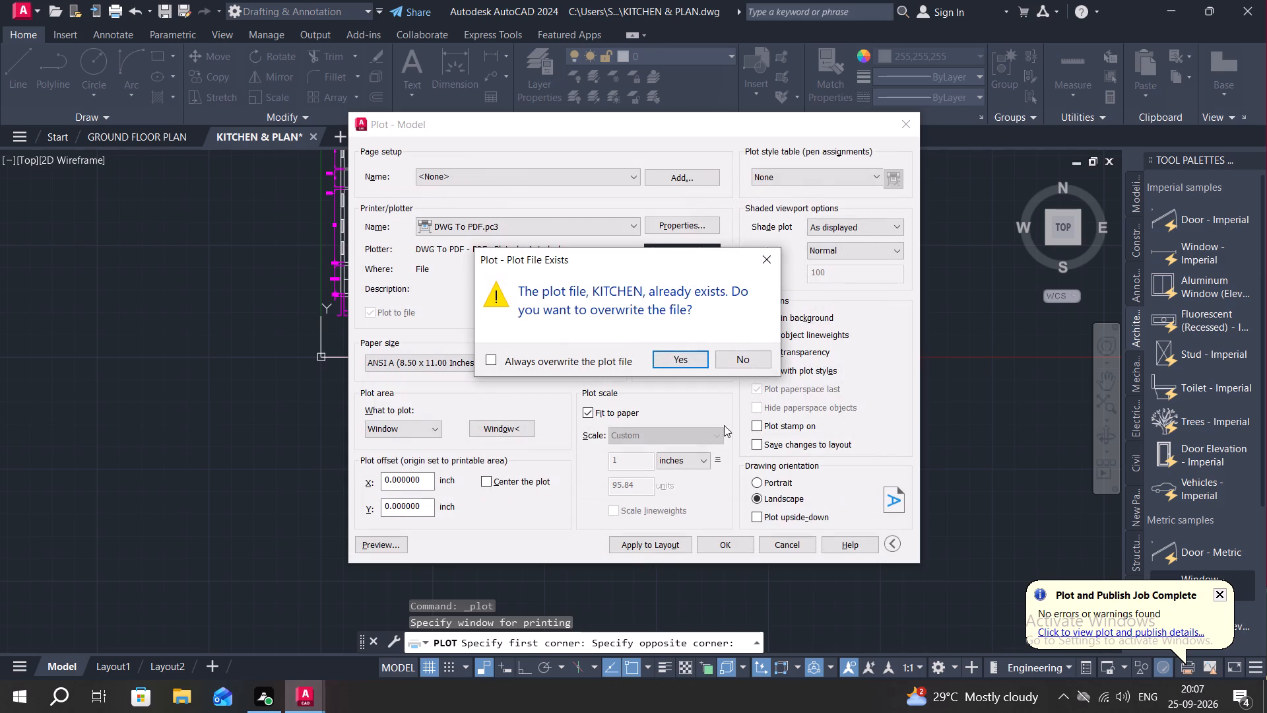
left_click(692, 356)
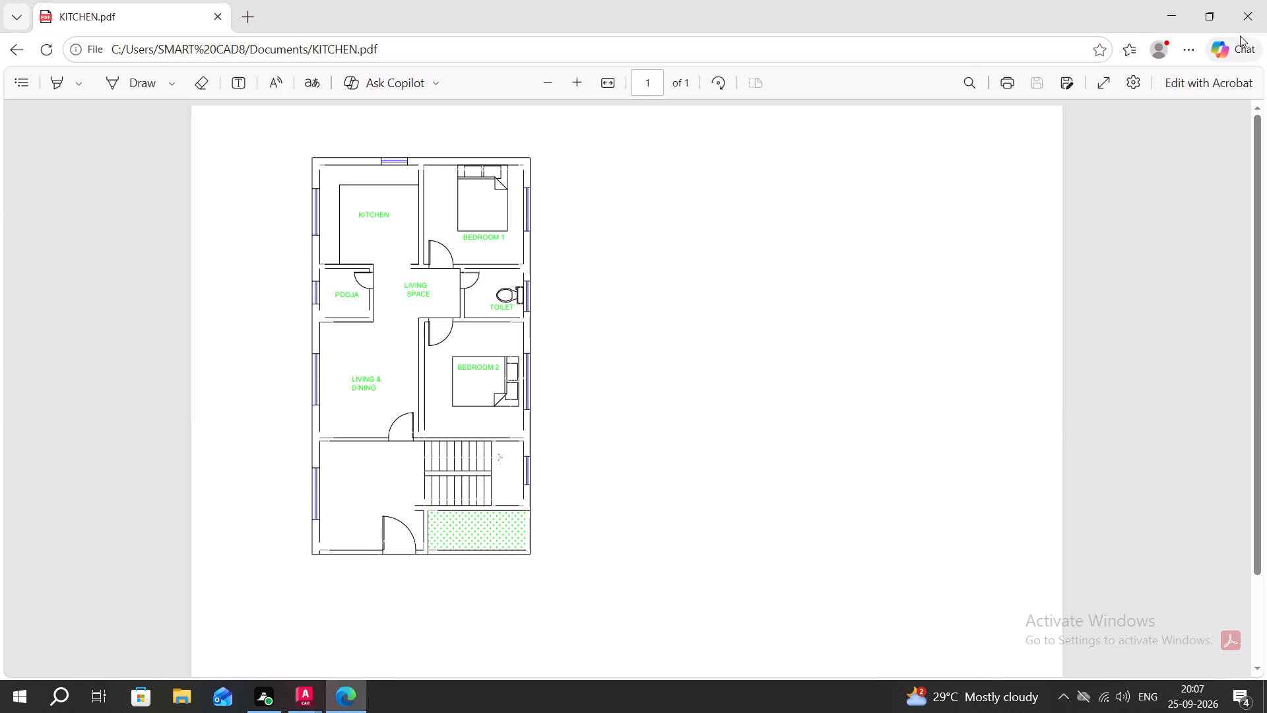
left_click(1250, 22)
Set the colour of the 11' dimension in the smaller house's entrance room to Red and clear the selection.
scroll(746, 326, "up", 1)
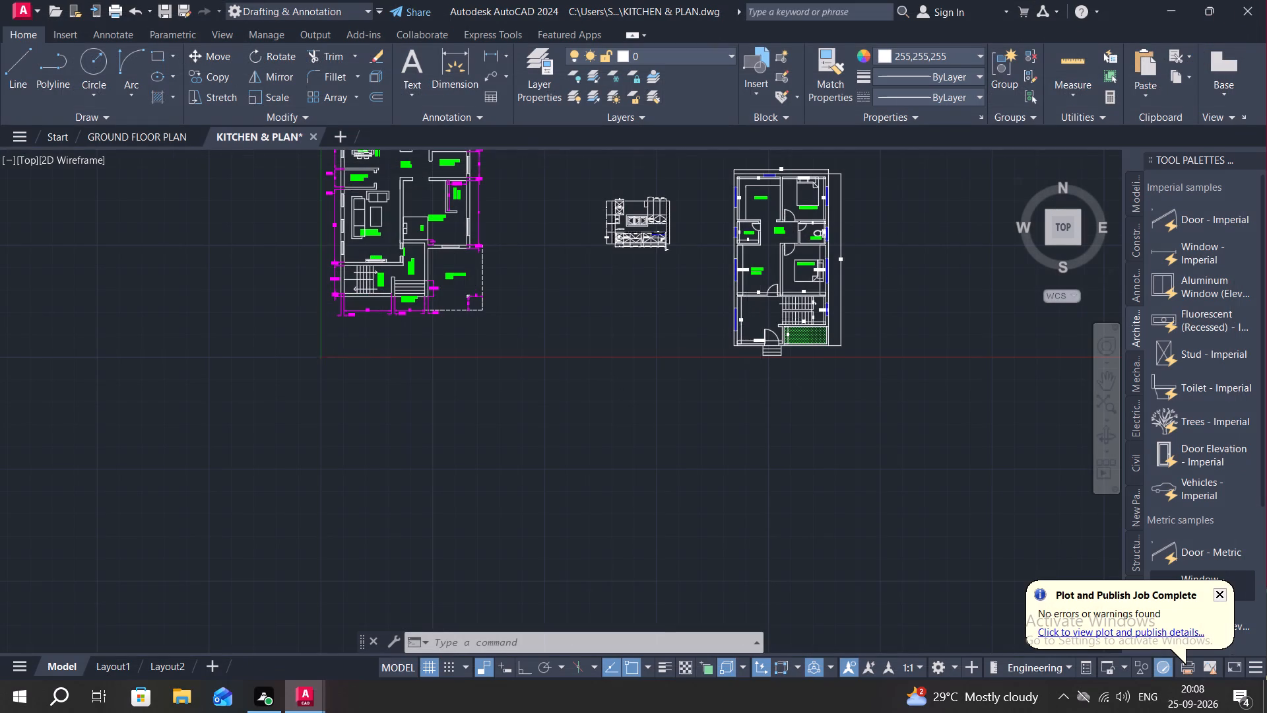
scroll(746, 326, "up", 3)
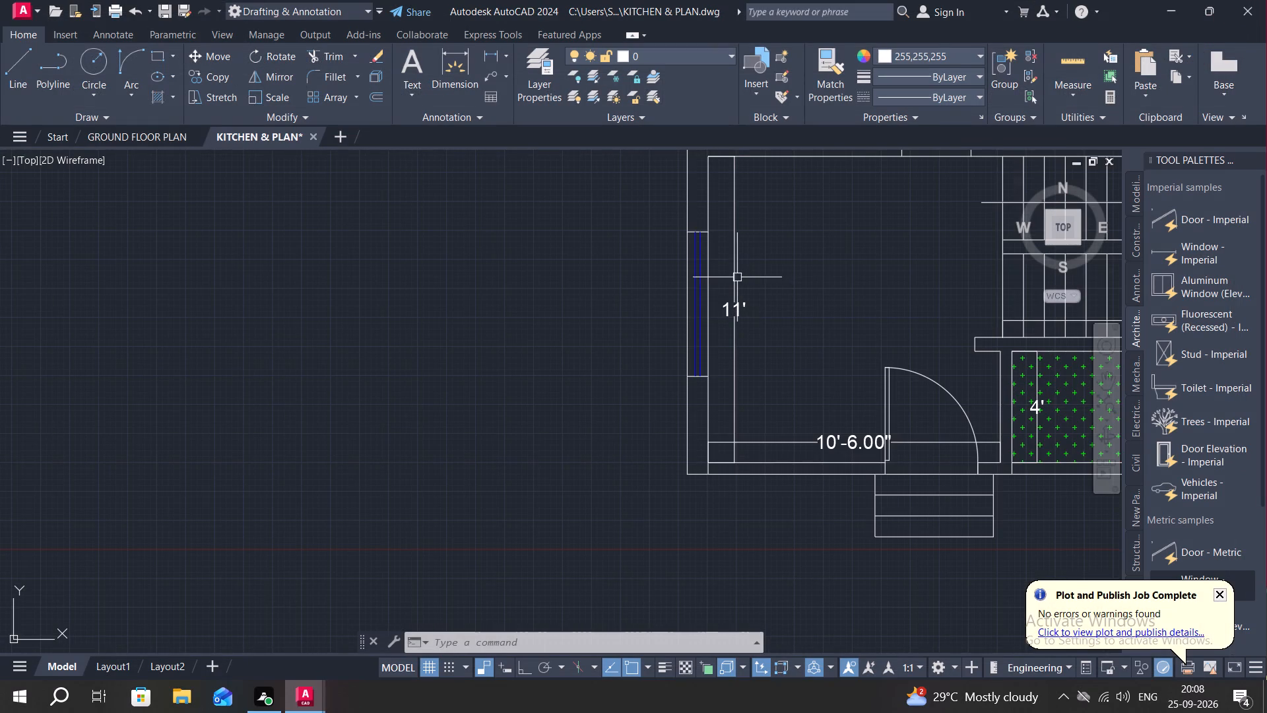
left_click(735, 275)
left_click(919, 59)
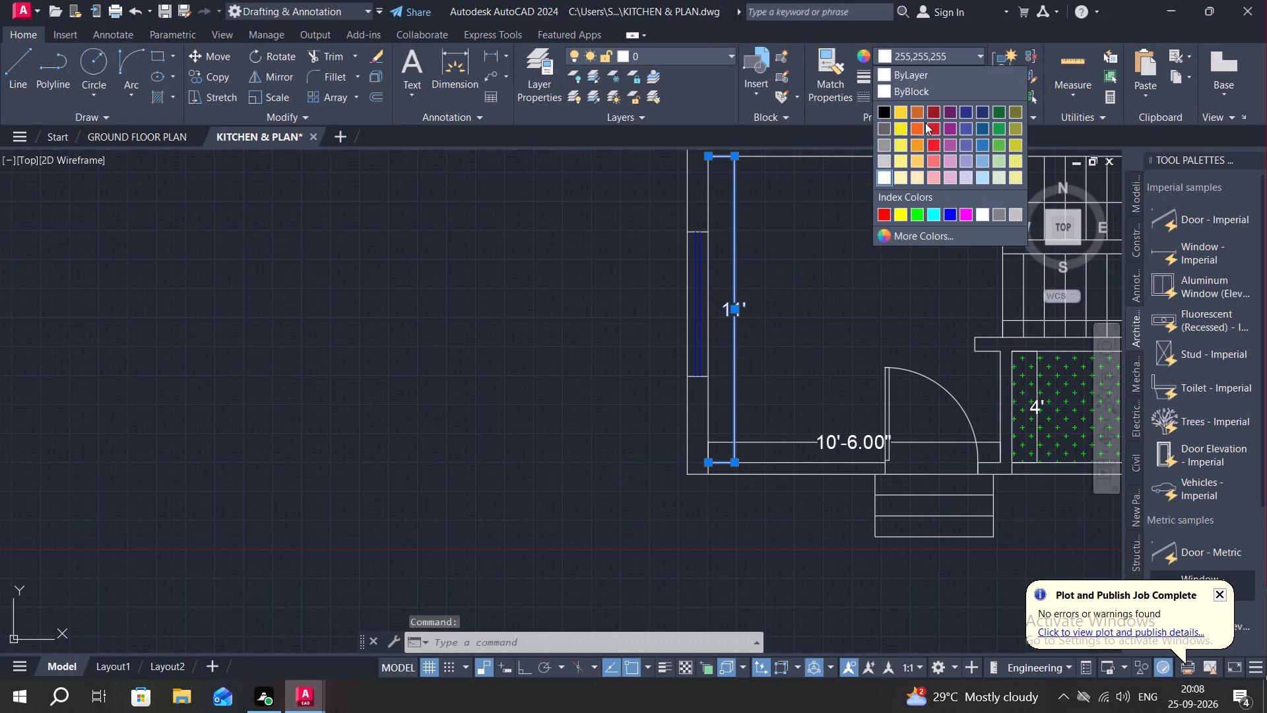
left_click(881, 208)
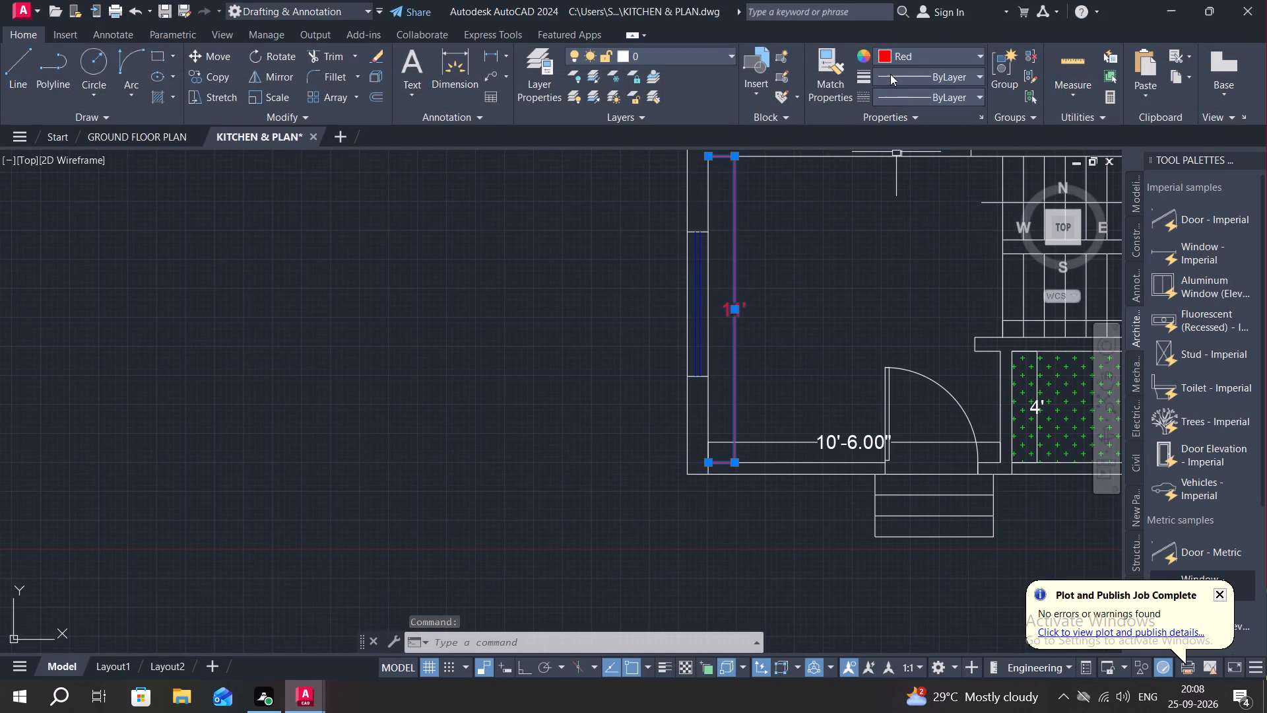
key("Escape")
Match the red 11' dimension's properties onto the entrance room's 10'-6" dimension and both Living & Dining dimensions.
left_click(833, 79)
left_click(738, 323)
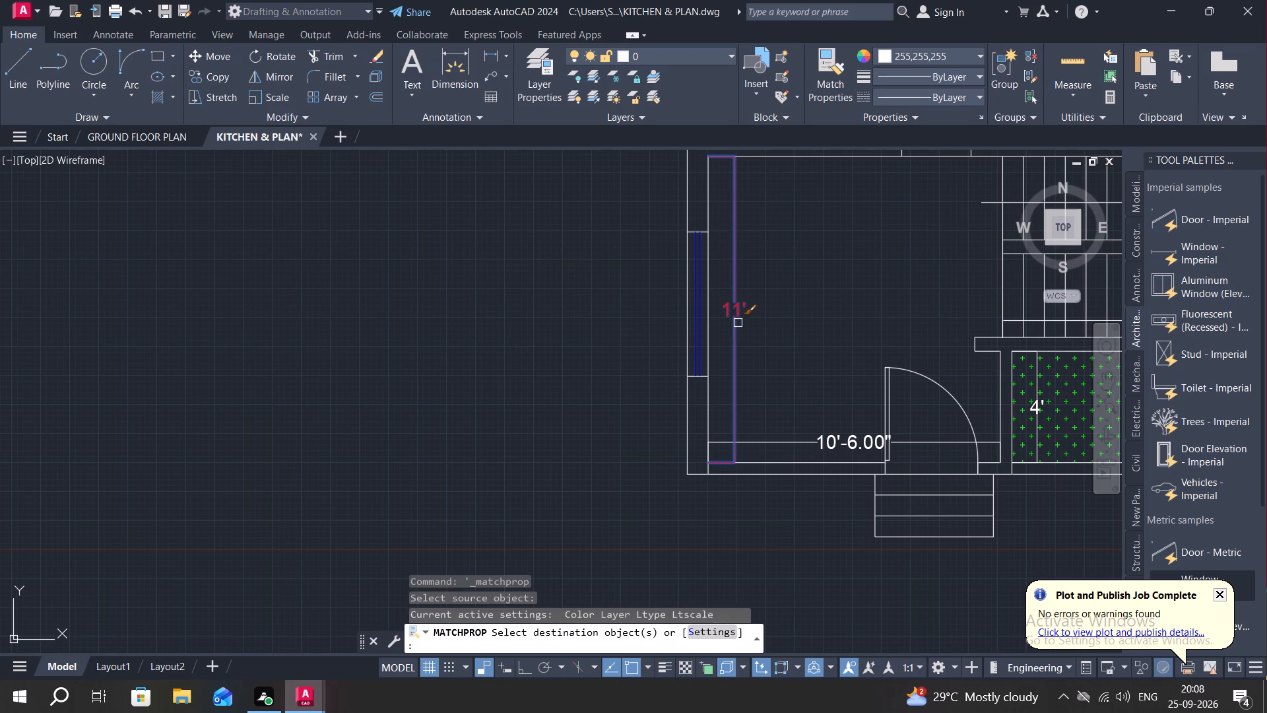
left_click(780, 444)
middle_click_drag(791, 325, 626, 560)
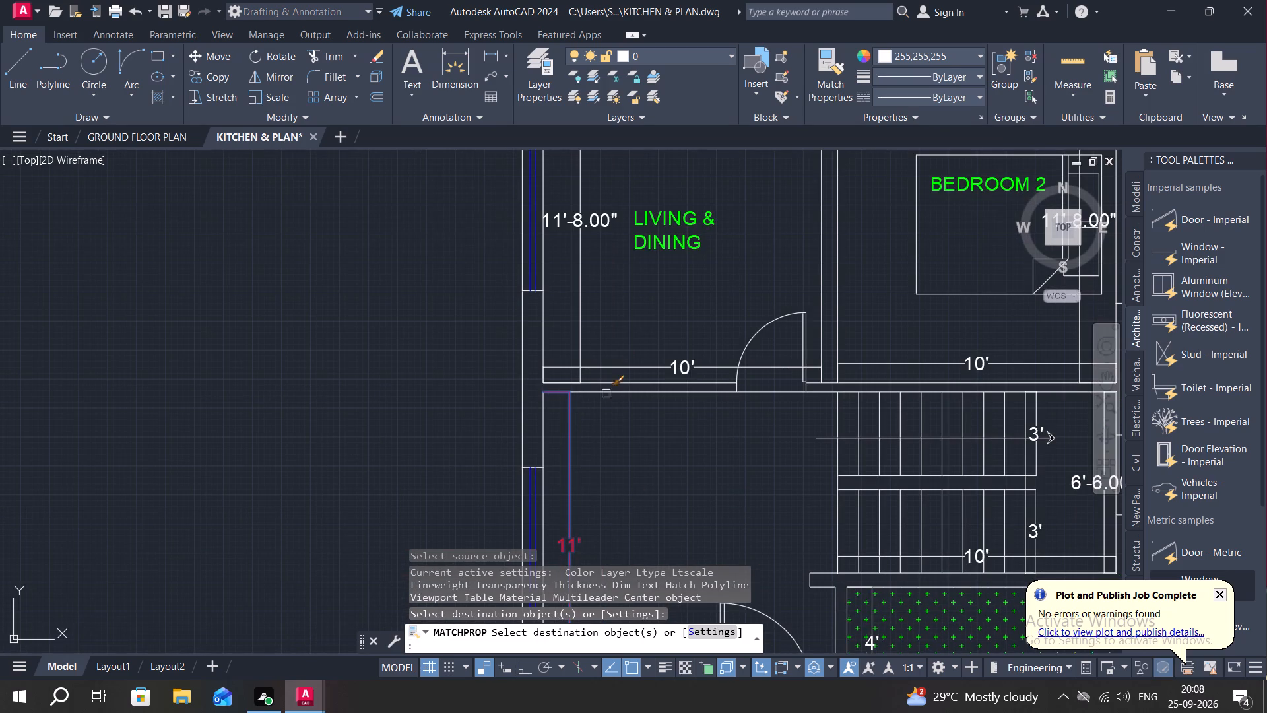
left_click(647, 367)
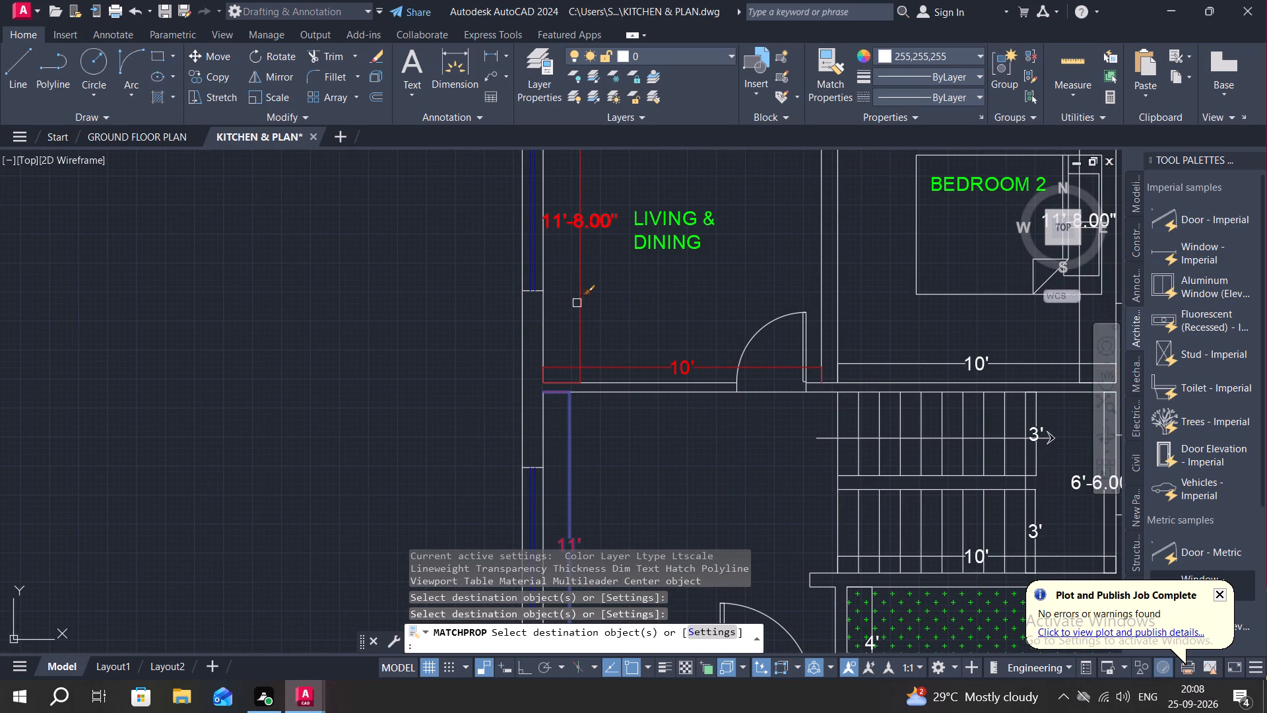
left_click(579, 303)
middle_click_drag(646, 305, 368, 456)
left_click(653, 510)
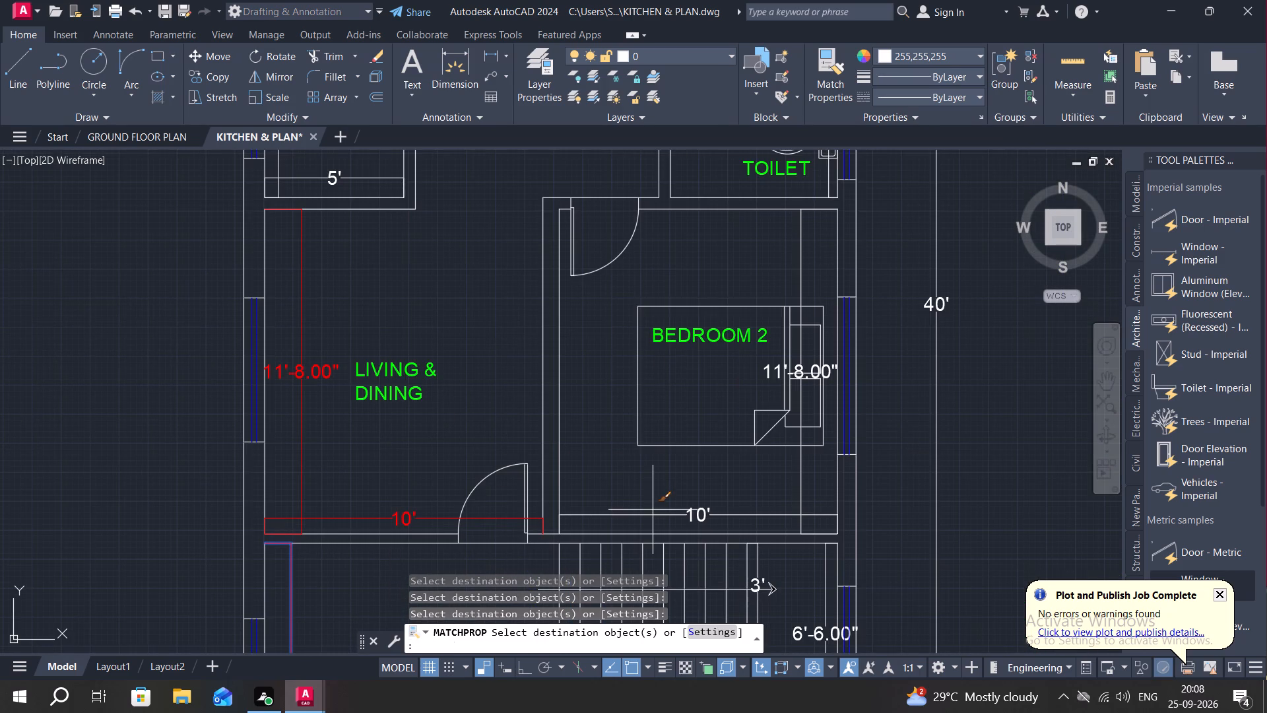
key("Escape")
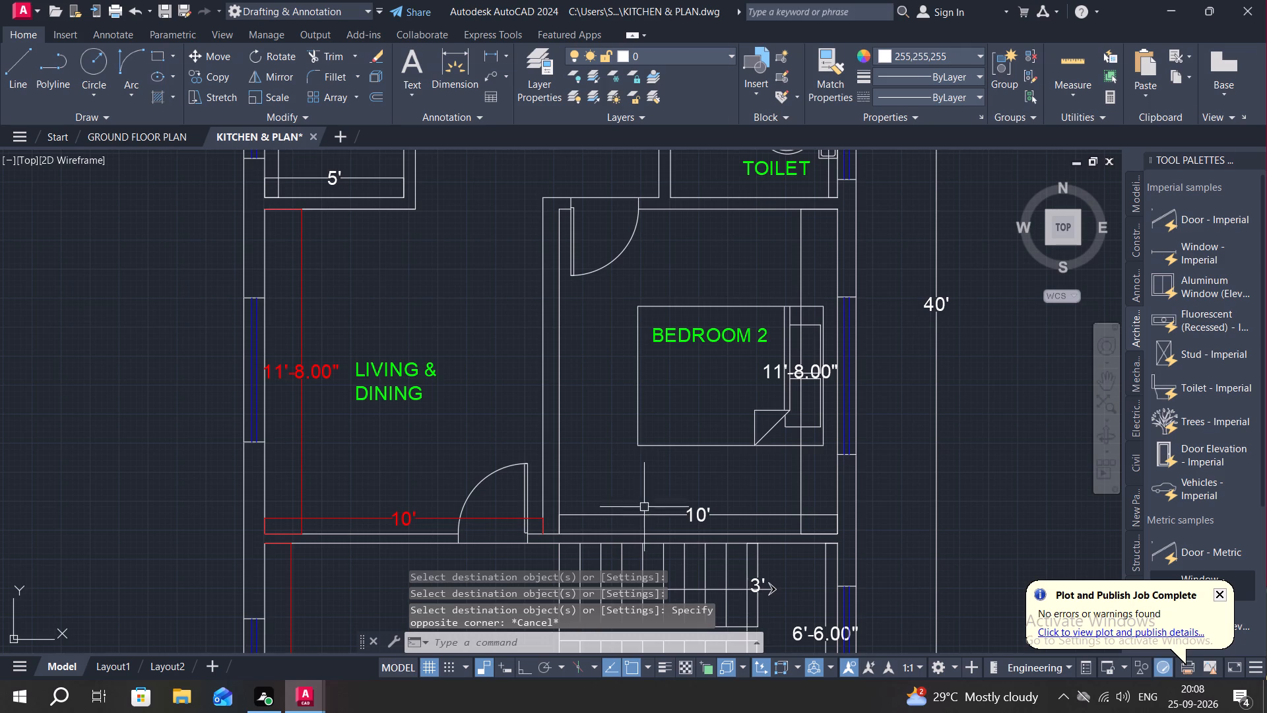
Match the red Living & Dining width dimension's properties onto both Bedroom 2 dimensions and the overall 40' dimension.
left_click(831, 71)
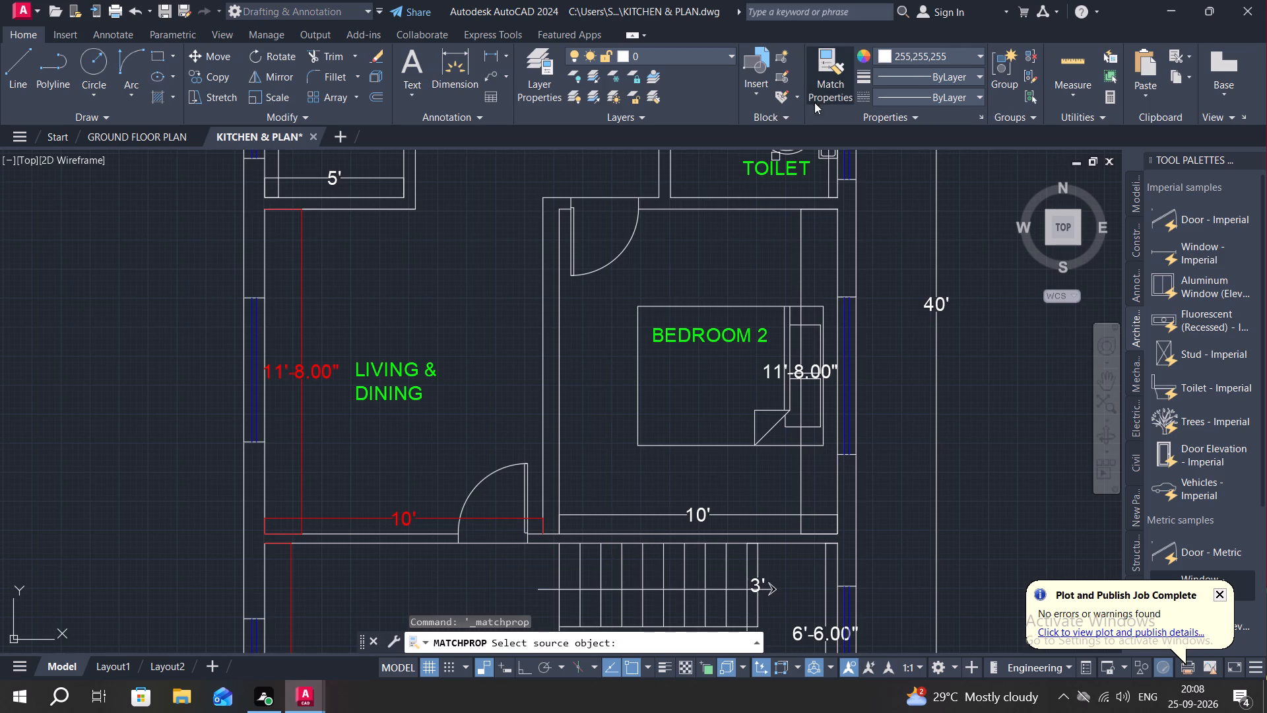
left_click(416, 514)
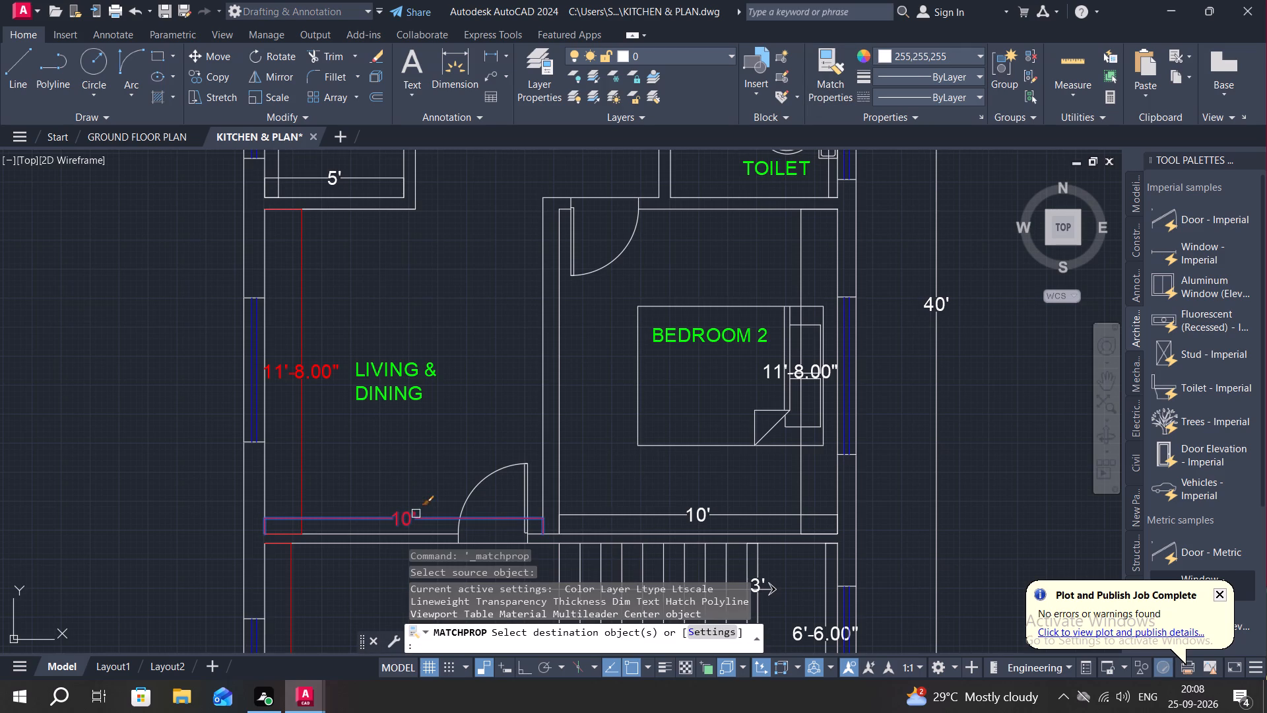
left_click(639, 514)
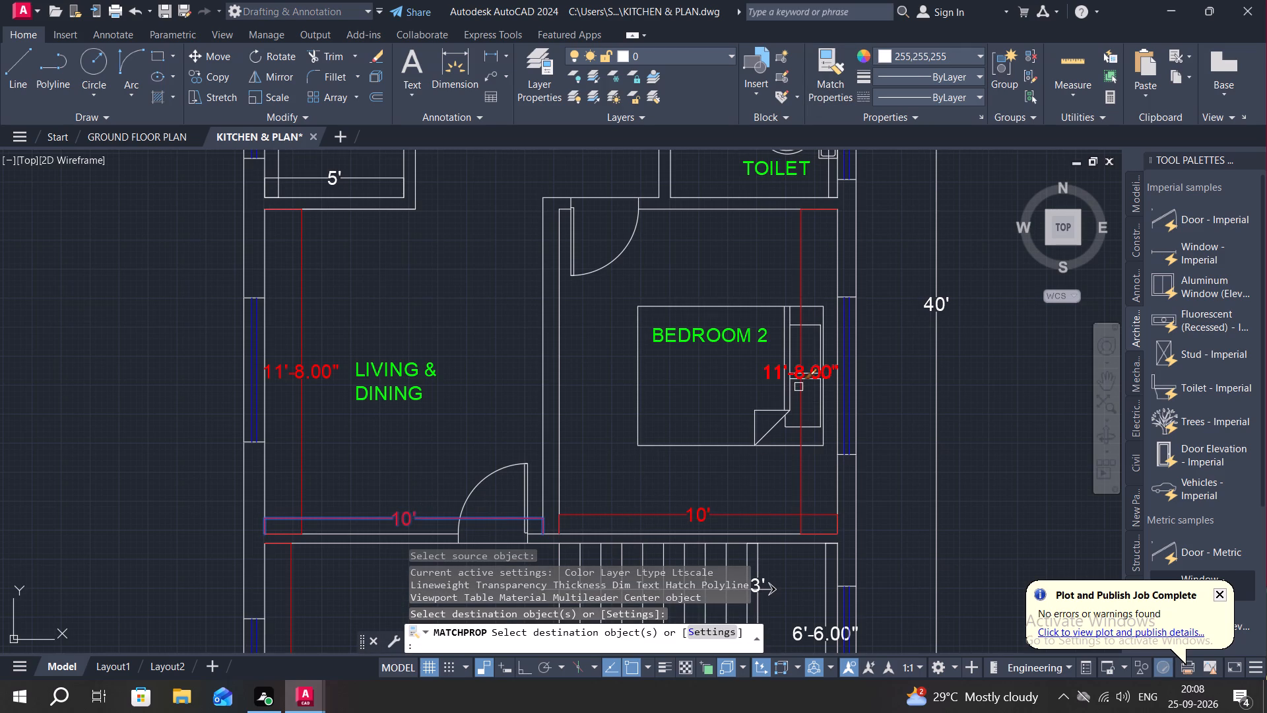
left_click(802, 388)
left_click(934, 410)
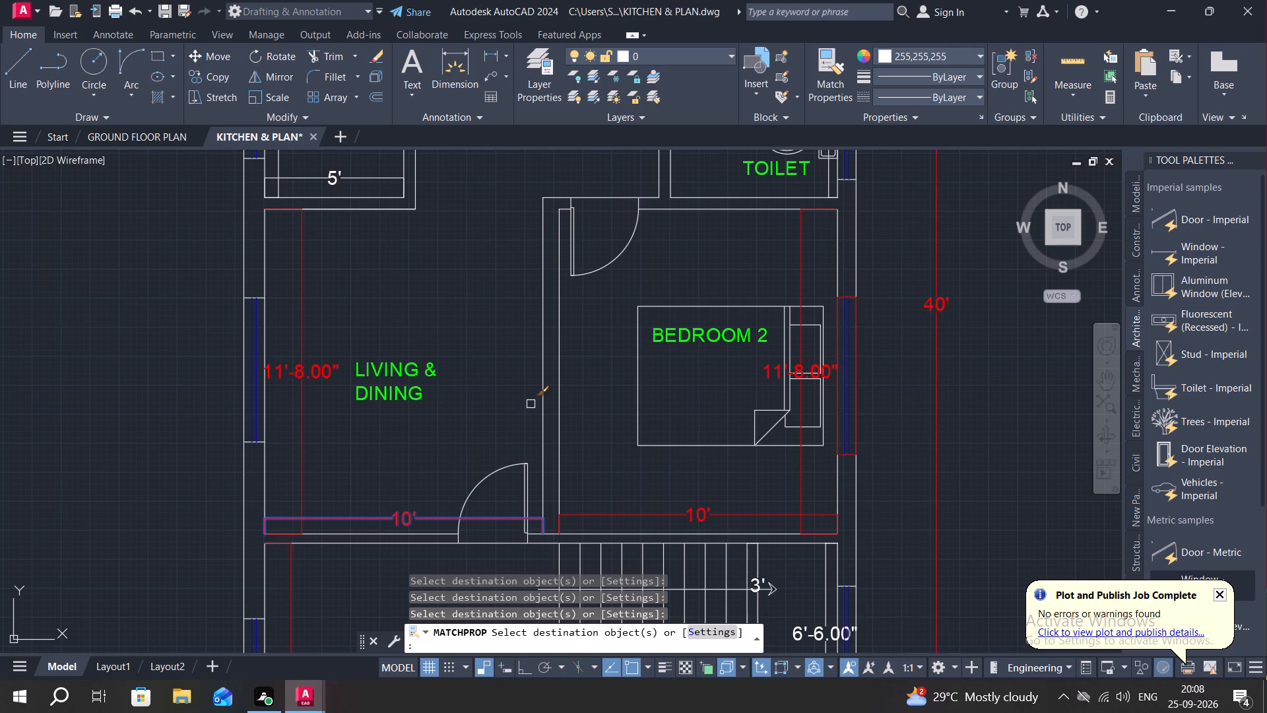
Match the same red dimension properties onto both dimensions of the Pooja room and both dimensions of the Toilet.
scroll(514, 368, "down", 1)
left_click(432, 250)
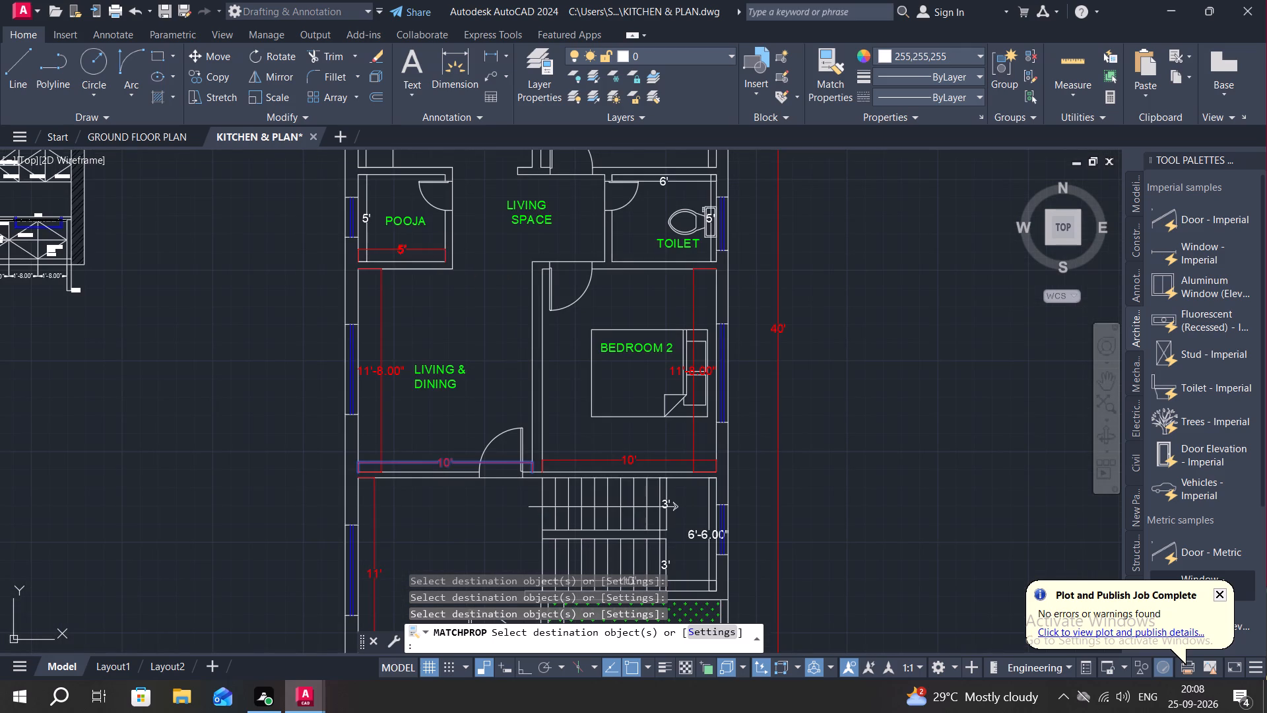
left_click(367, 232)
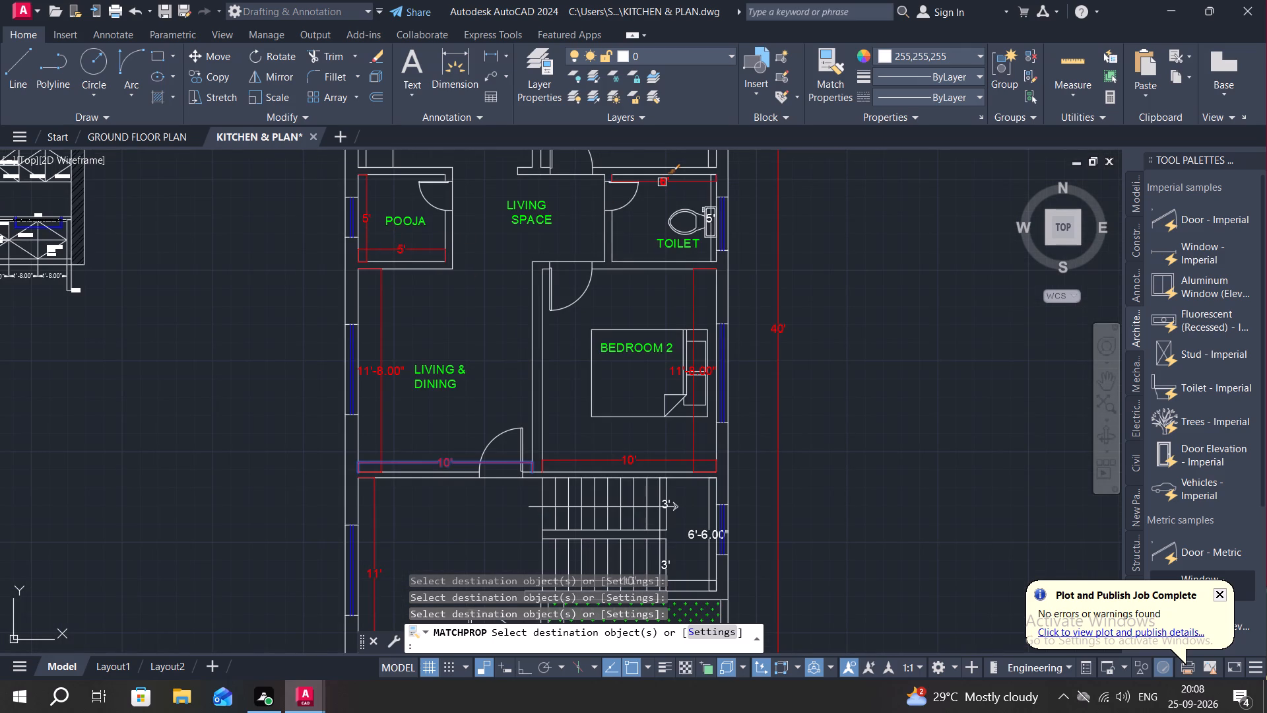
left_click(663, 182)
left_click(707, 220)
Match the red dimension properties onto the staircase's 10', lower 3' and 6'-6" dimensions and the hatched area's 4' dimension.
middle_click_drag(557, 448, 599, 179)
left_click(676, 313)
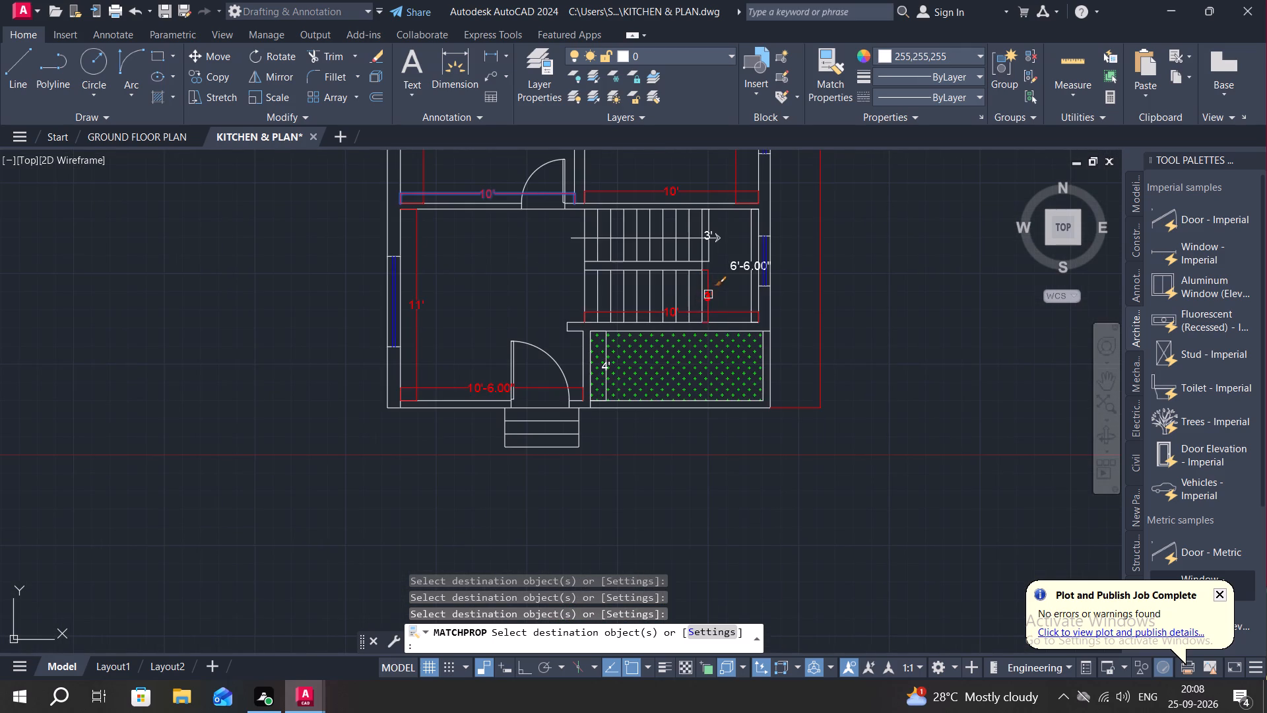
left_click(709, 294)
left_click(738, 263)
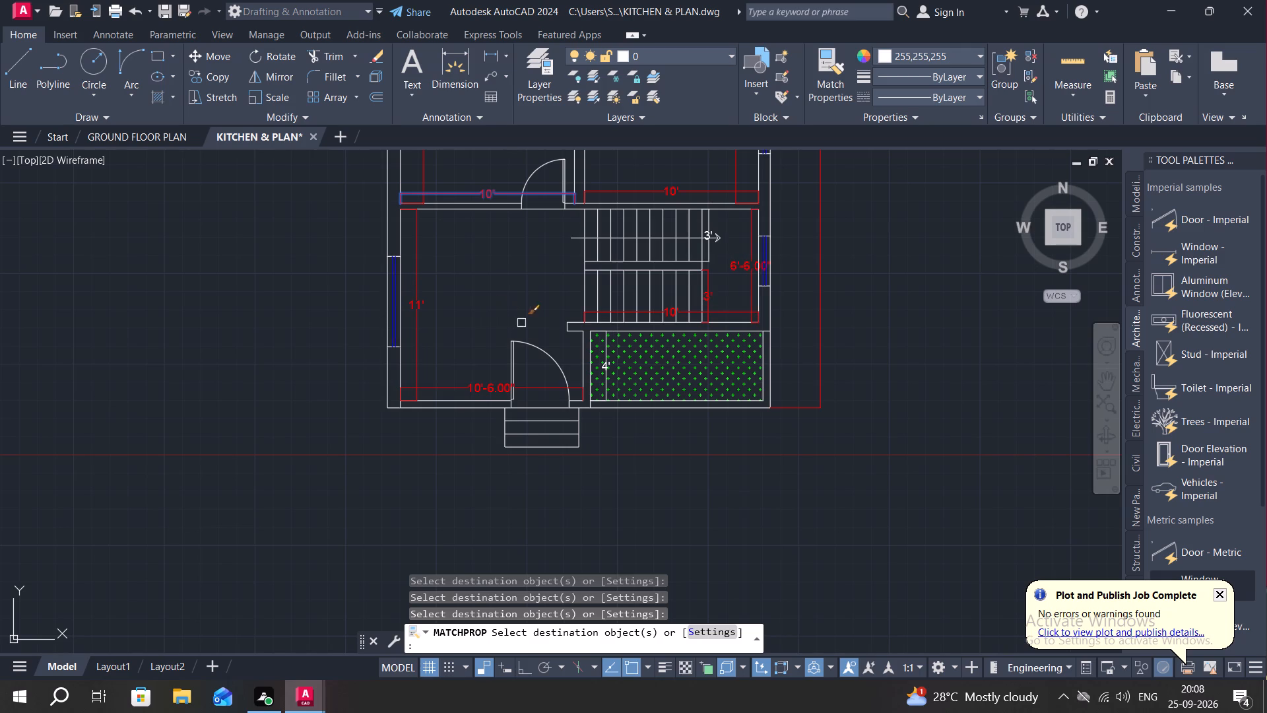
left_click(605, 362)
Match the red dimension properties onto the Kitchen and Bedroom 1 dimensions and the overall 22' dimension, and end Match Properties.
middle_click_drag(499, 295, 511, 413)
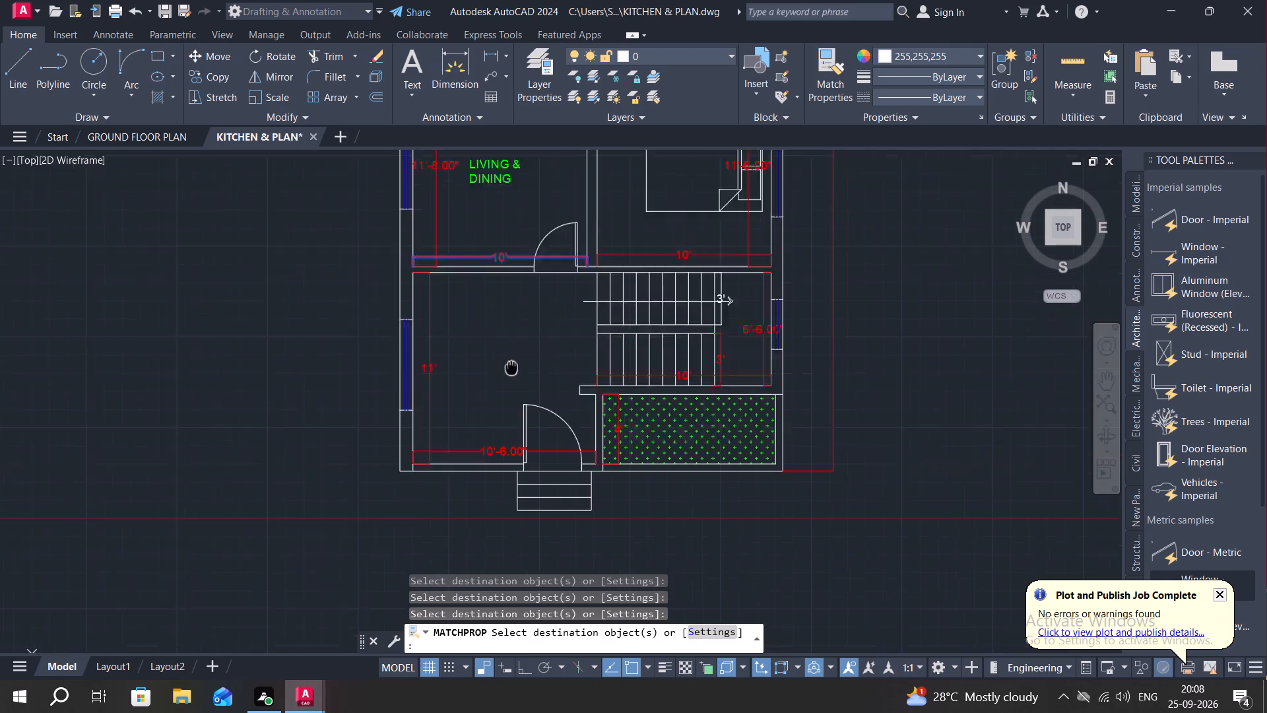
middle_click_drag(511, 413, 513, 599)
middle_click_drag(521, 302, 546, 516)
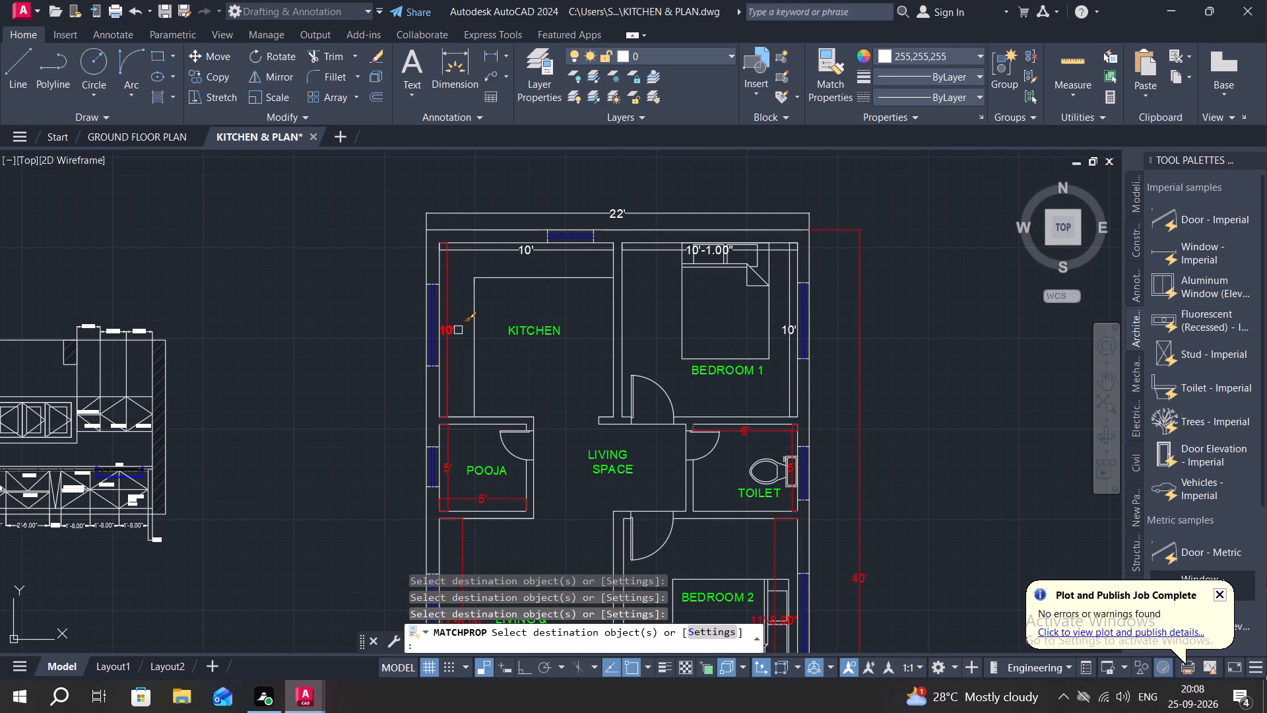
left_click(451, 332)
left_click(521, 253)
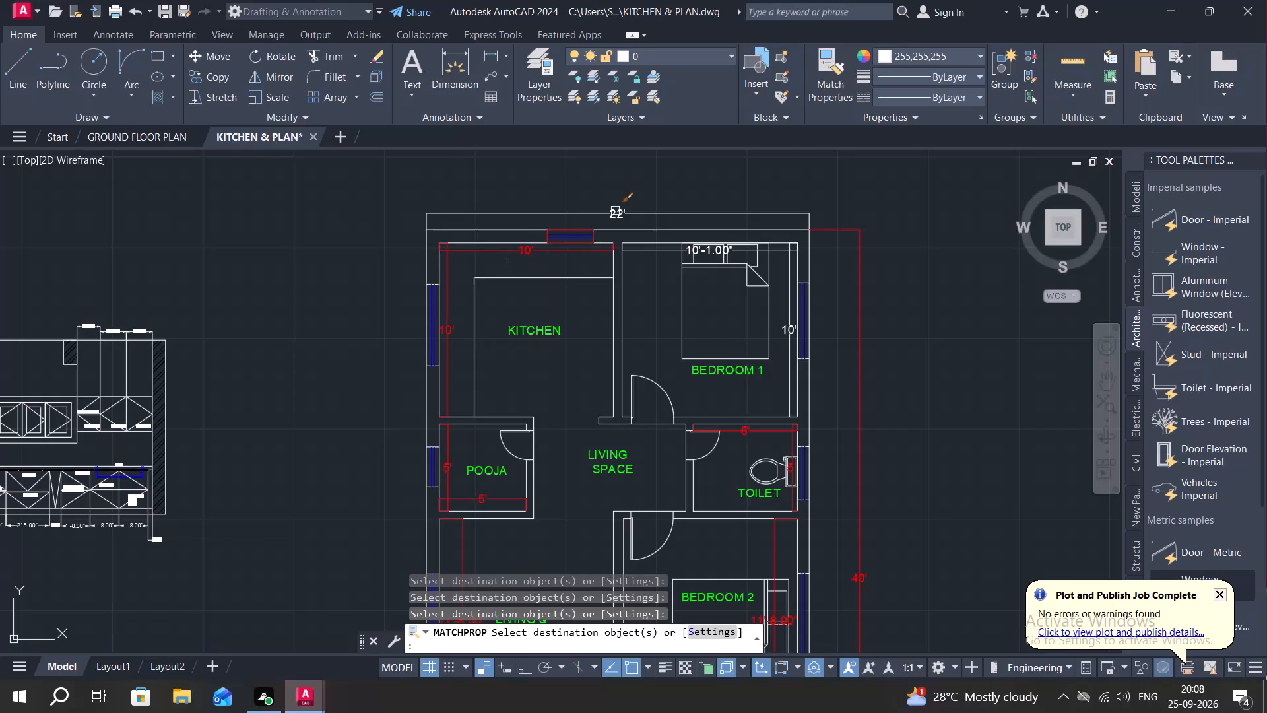
left_click(618, 209)
left_click(724, 250)
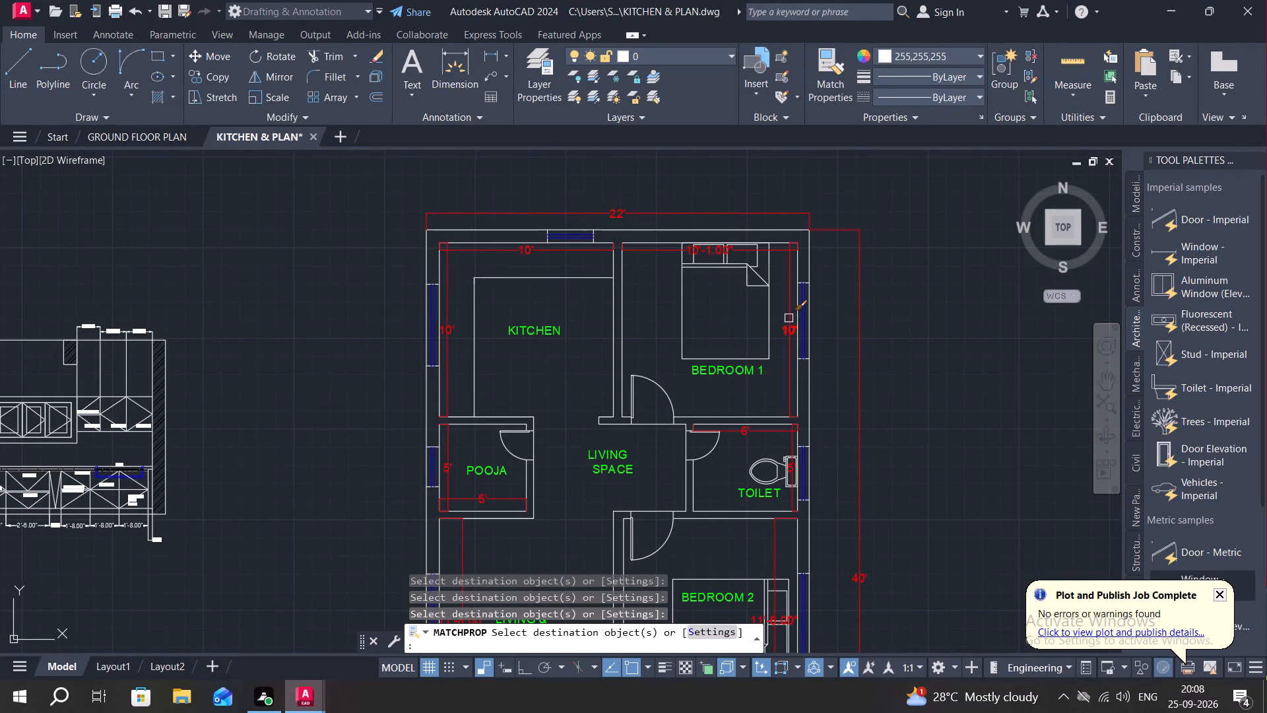
left_click(789, 318)
key("Escape")
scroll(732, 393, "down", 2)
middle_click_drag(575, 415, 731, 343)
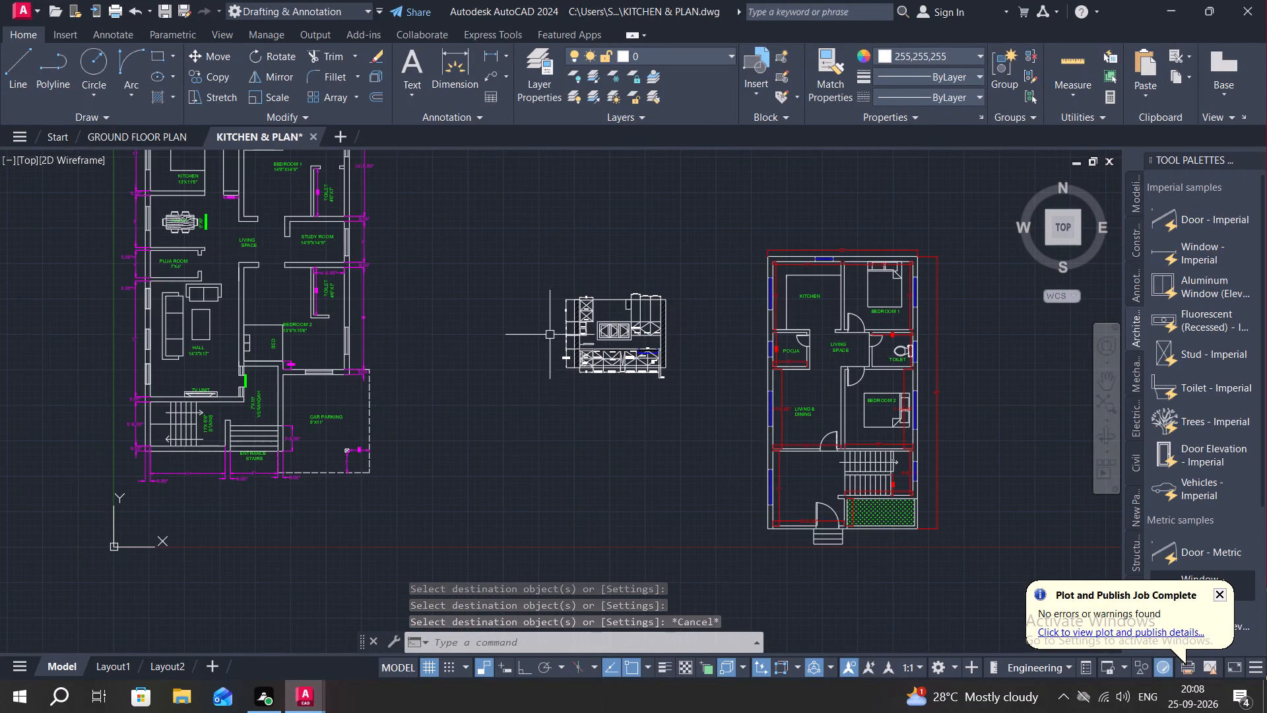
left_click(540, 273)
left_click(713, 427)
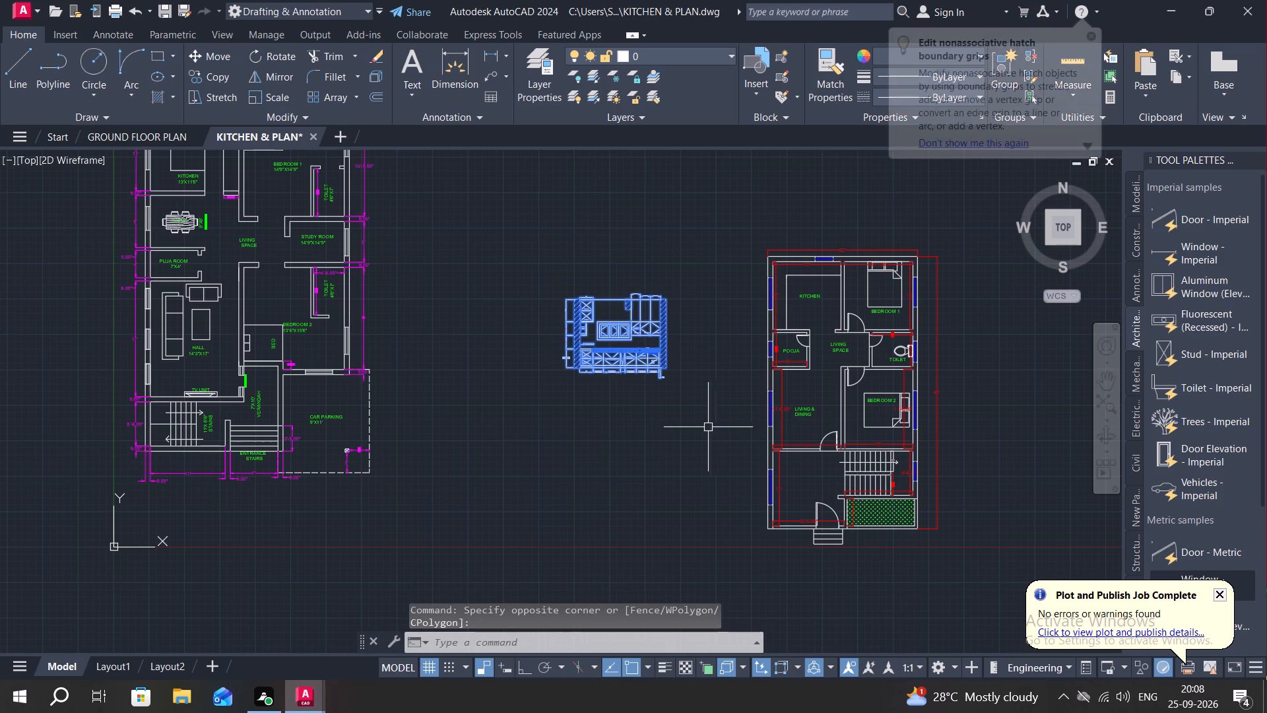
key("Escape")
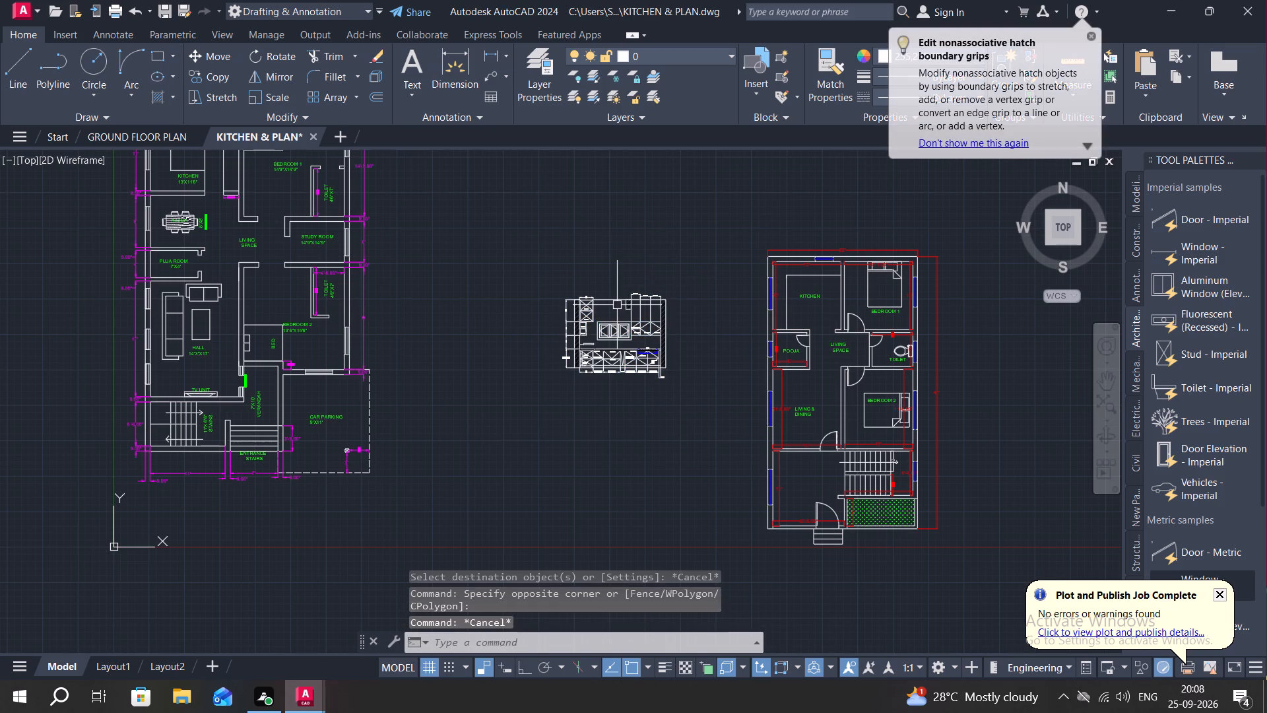
Set up a plot to DWG To PDF.pc3 with a window plot area around the kitchen elevation.
key("ctrl+p")
left_click(547, 232)
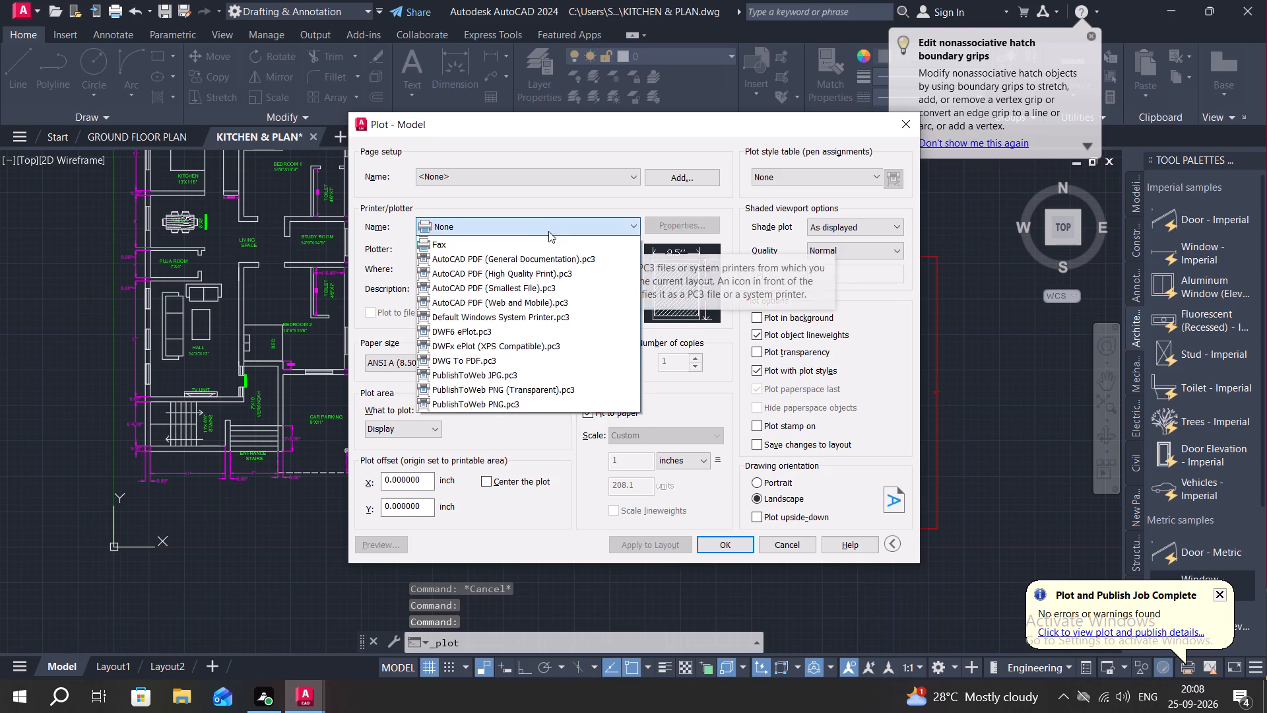
left_click(474, 418)
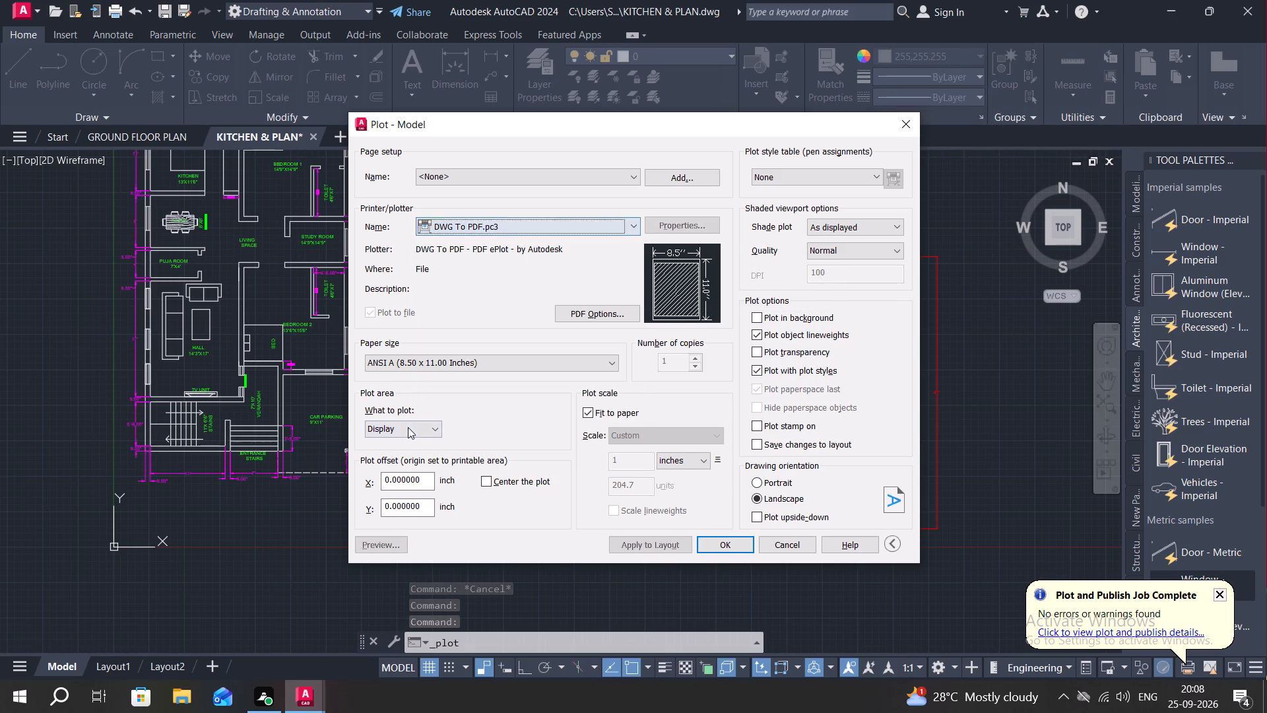
left_click(406, 428)
left_click(420, 477)
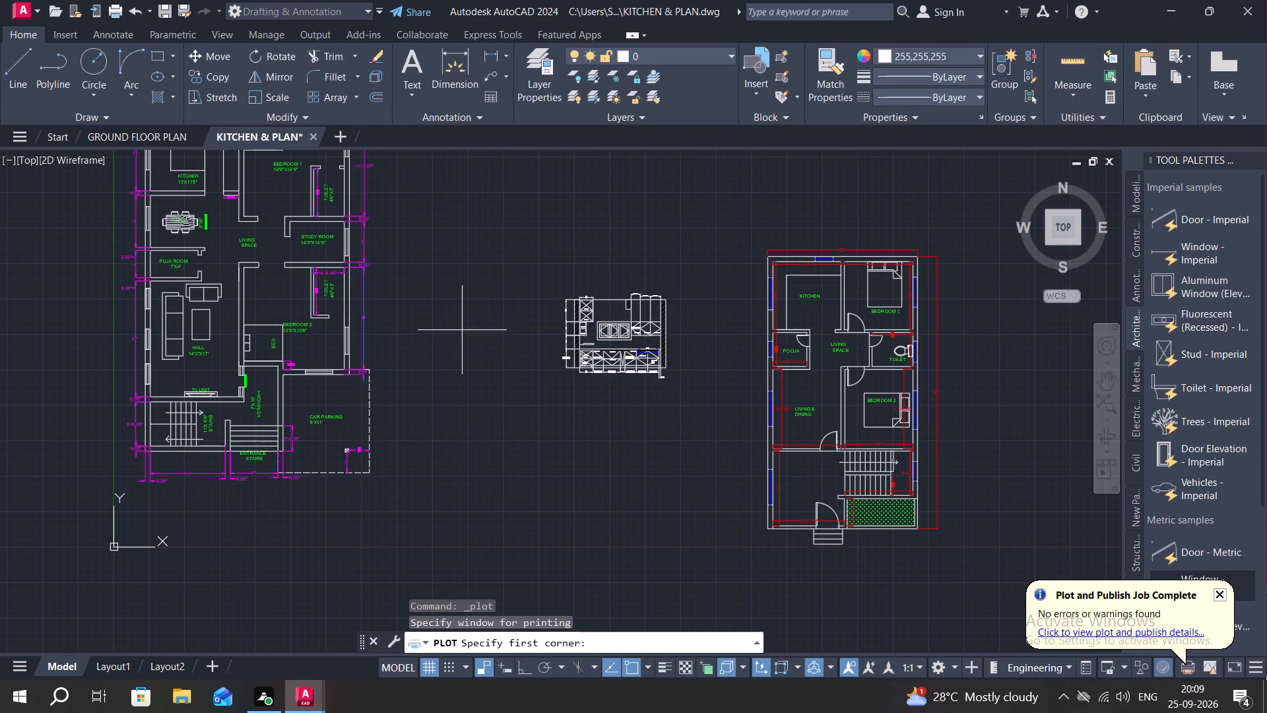
left_click(542, 240)
left_click(719, 456)
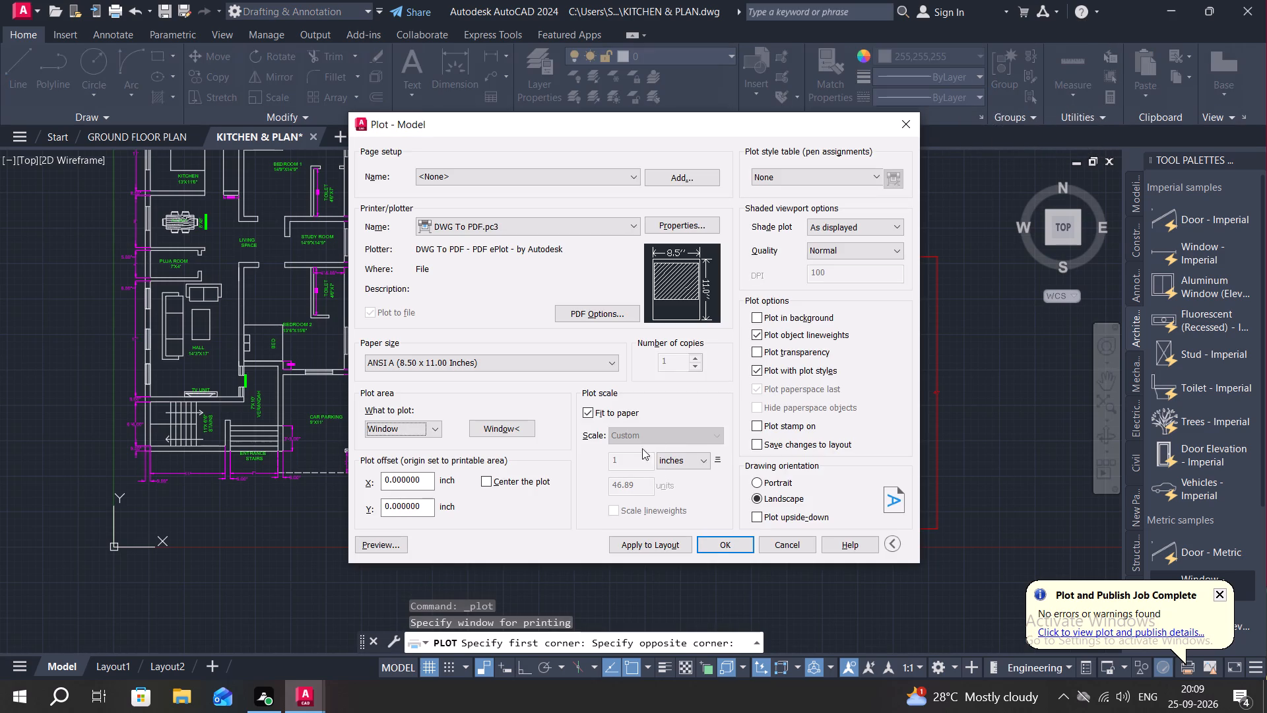
left_click(719, 542)
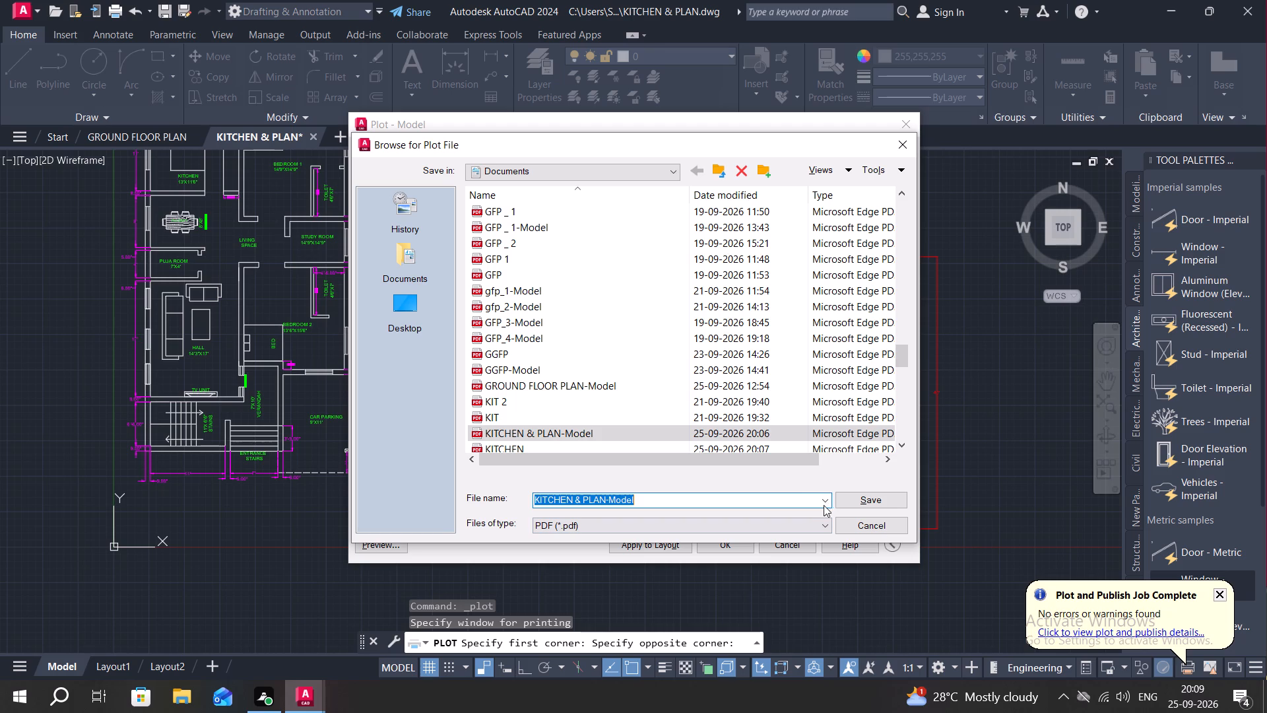
Save the plot file as KITCHEN 1 in Documents and close the resulting PDF.
left_click(732, 500)
key("BackSpace")
key("BackSpace")
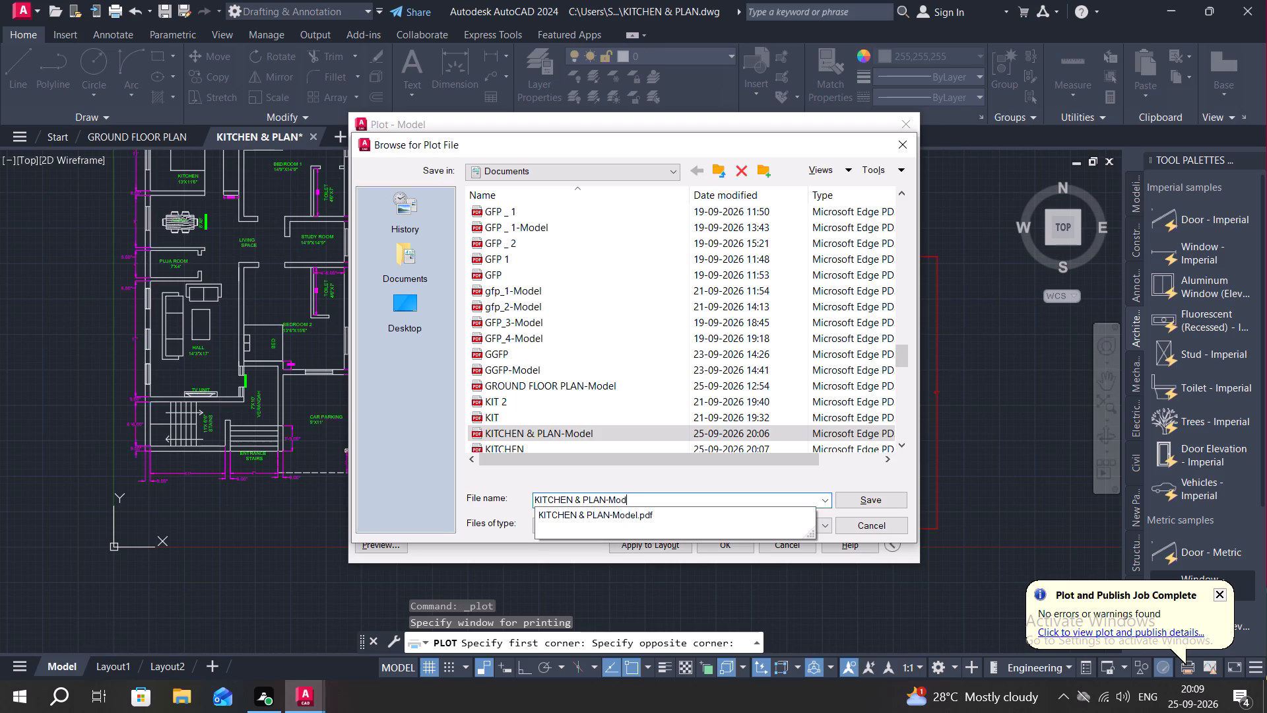
key("BackSpace")
key("BackSpace")
key("BackSpace")
key("BackSpace")
key("BackSpace")
key("BackSpace")
key("BackSpace")
key("BackSpace")
key("BackSpace")
key("BackSpace")
key("1")
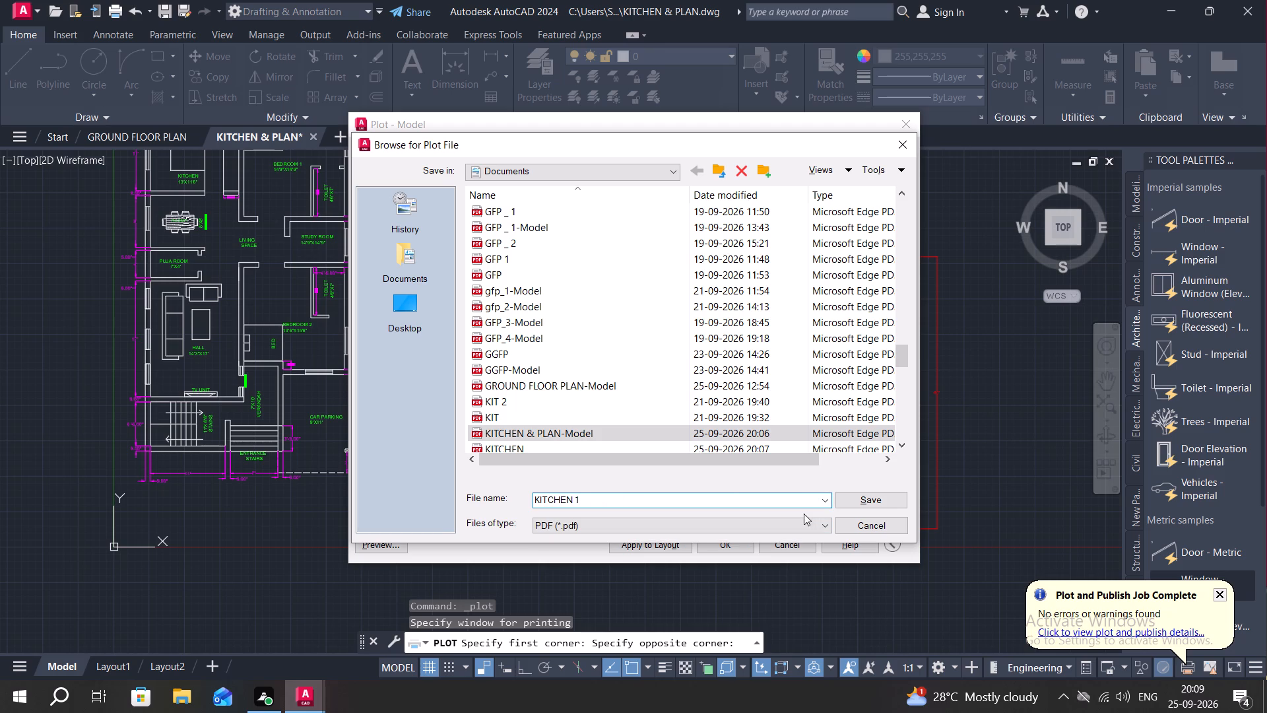
left_click(866, 499)
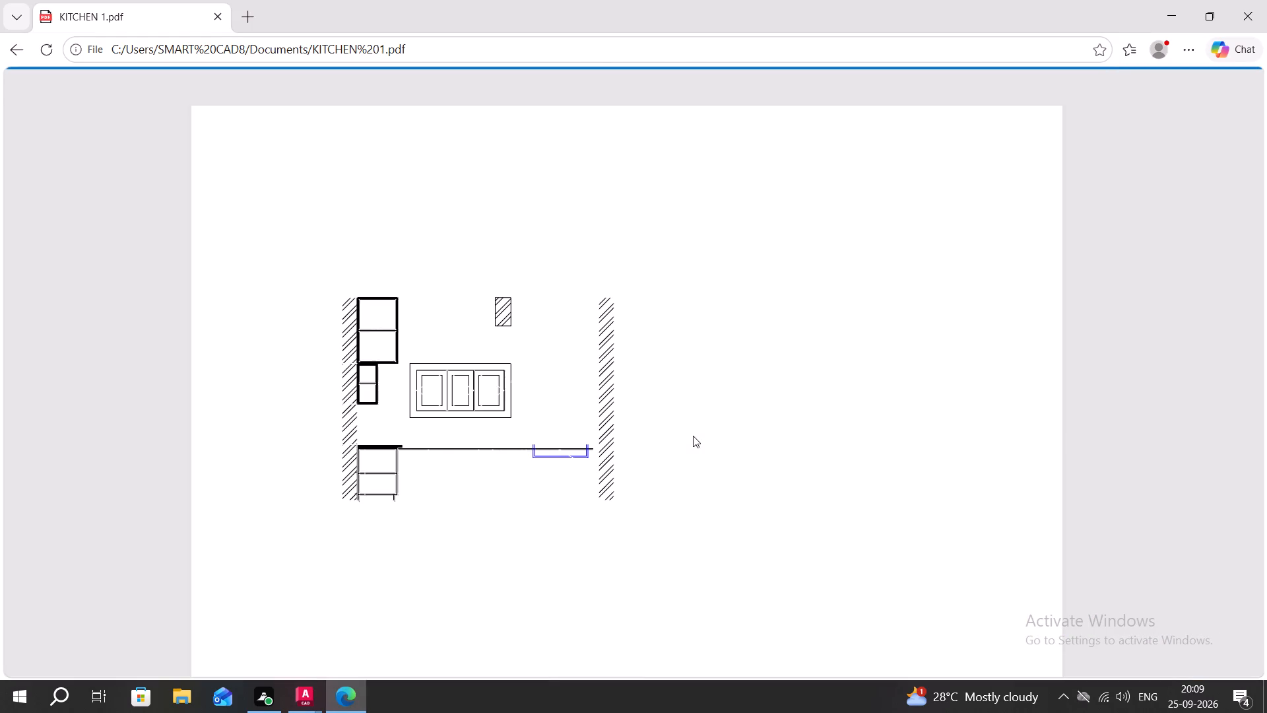
left_click(1243, 13)
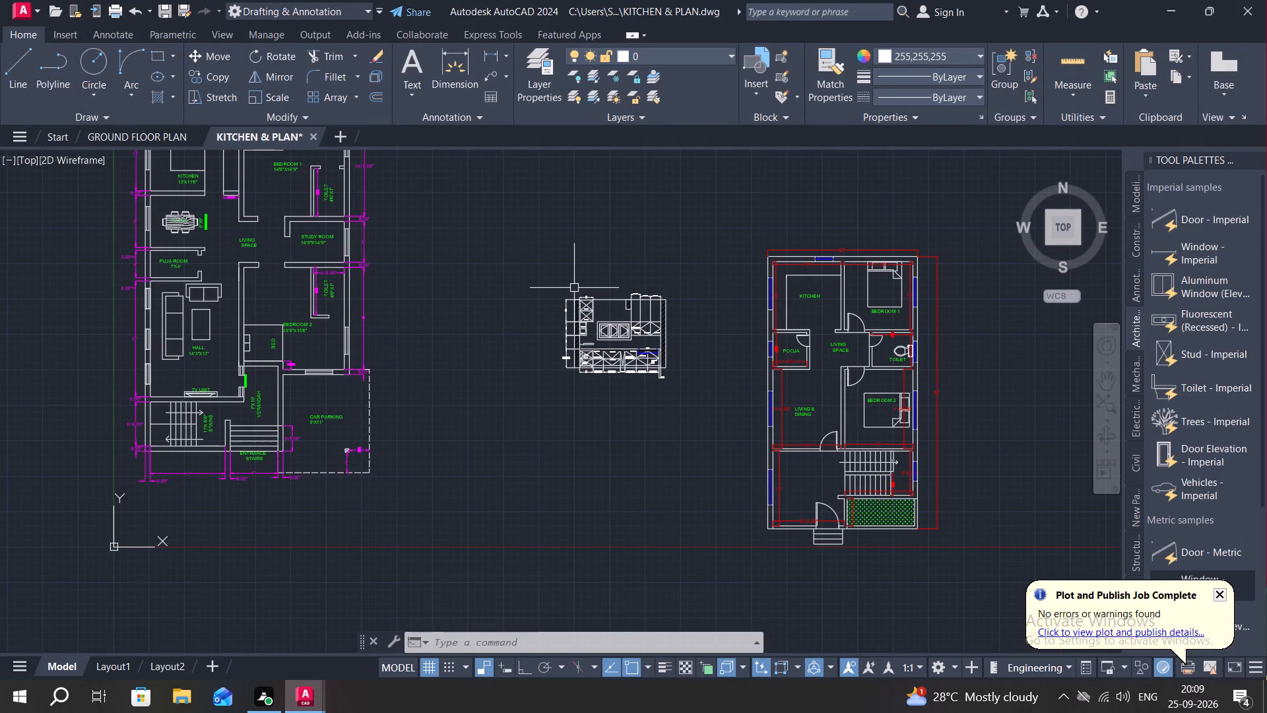
Set the colour of the entire kitchen elevation, including its top line, hatches, labels and dimensions, to ByLayer.
scroll(599, 298, "up", 3)
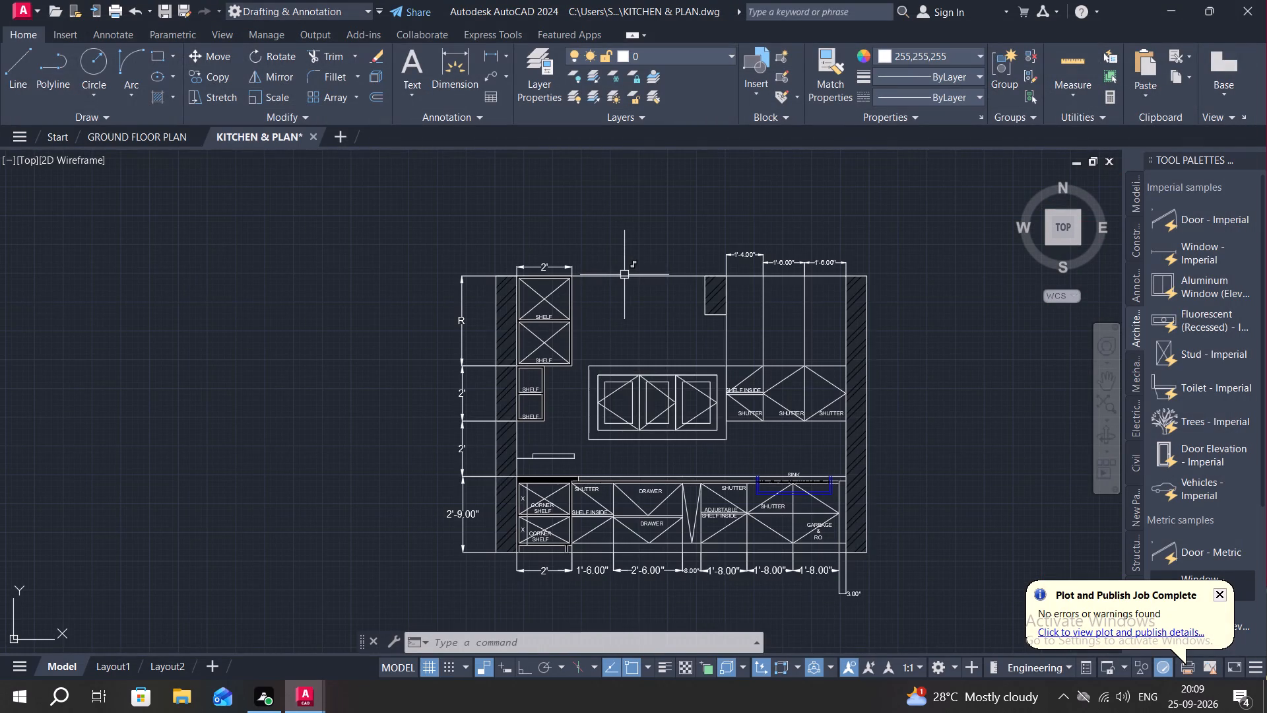
left_click(625, 275)
left_click(956, 52)
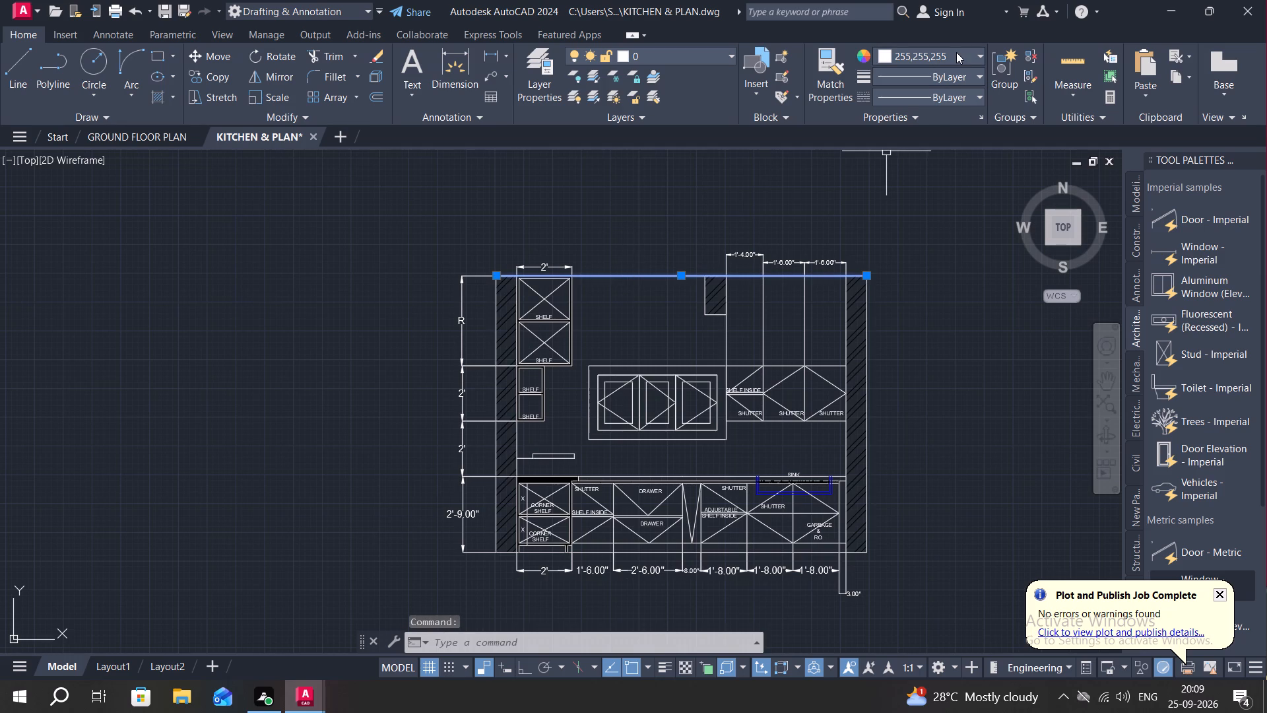
left_click(884, 73)
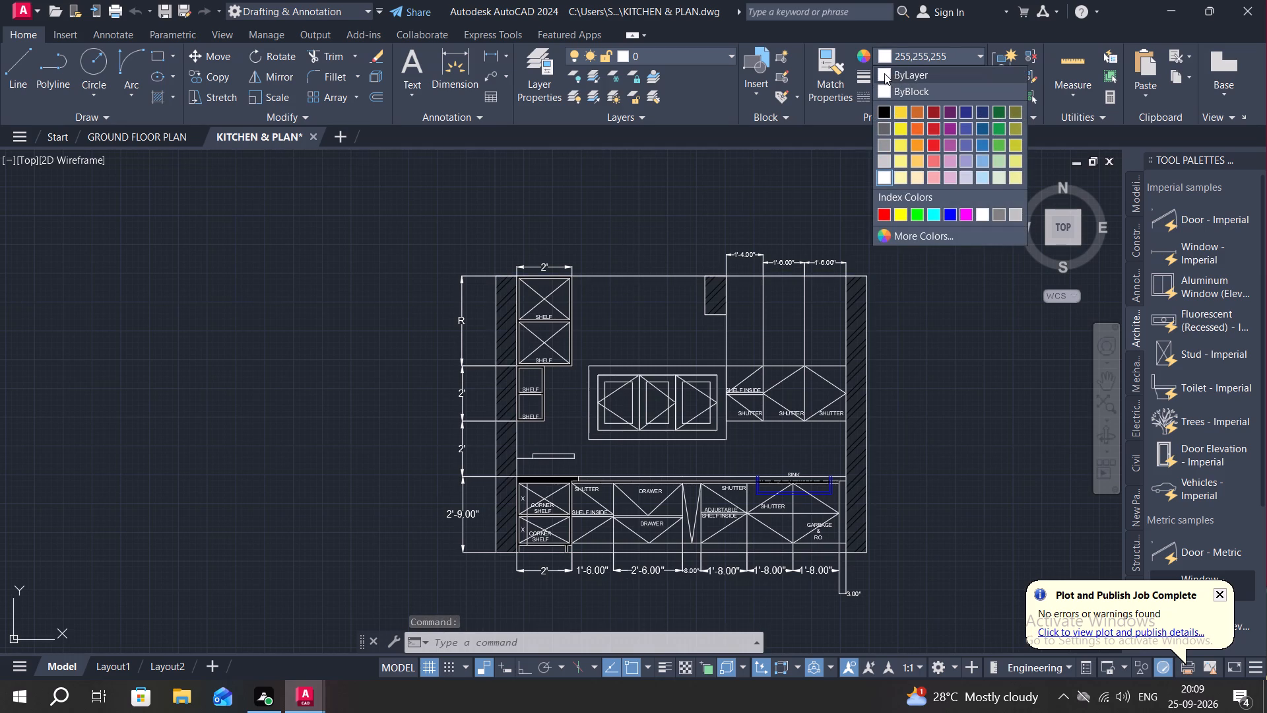
left_click_drag(246, 230, 987, 414)
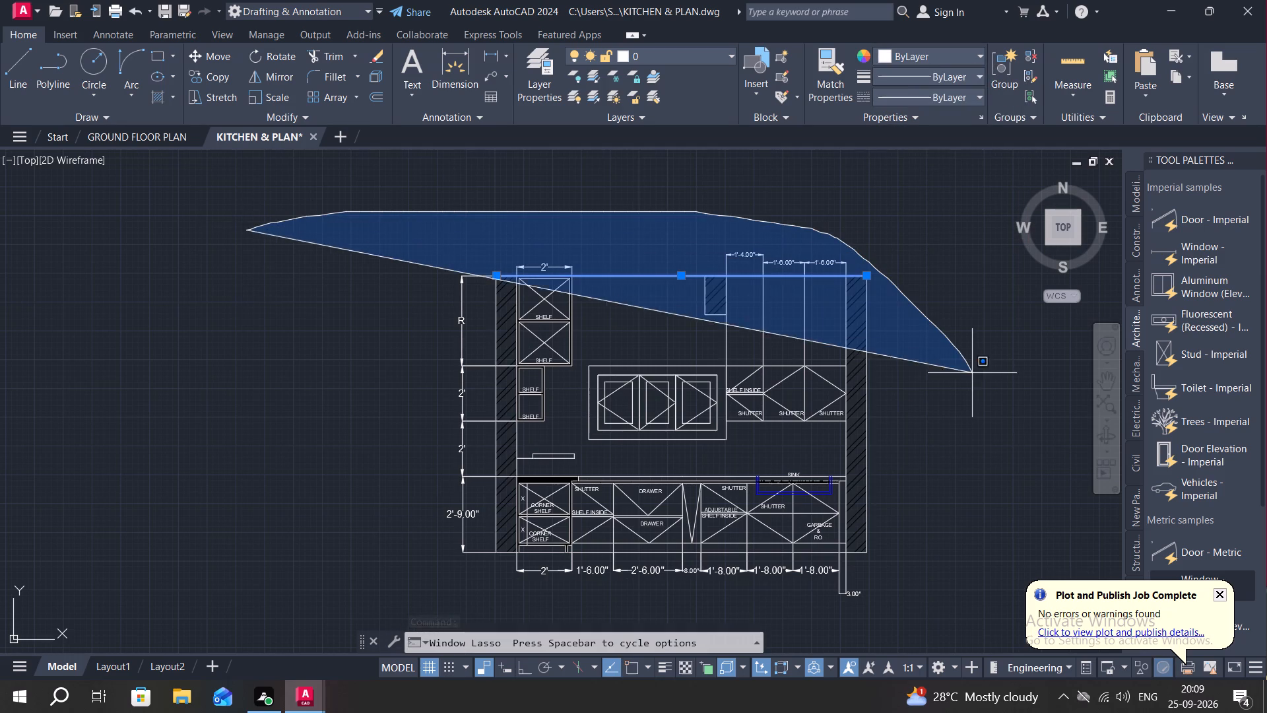
left_click_drag(987, 414, 430, 597)
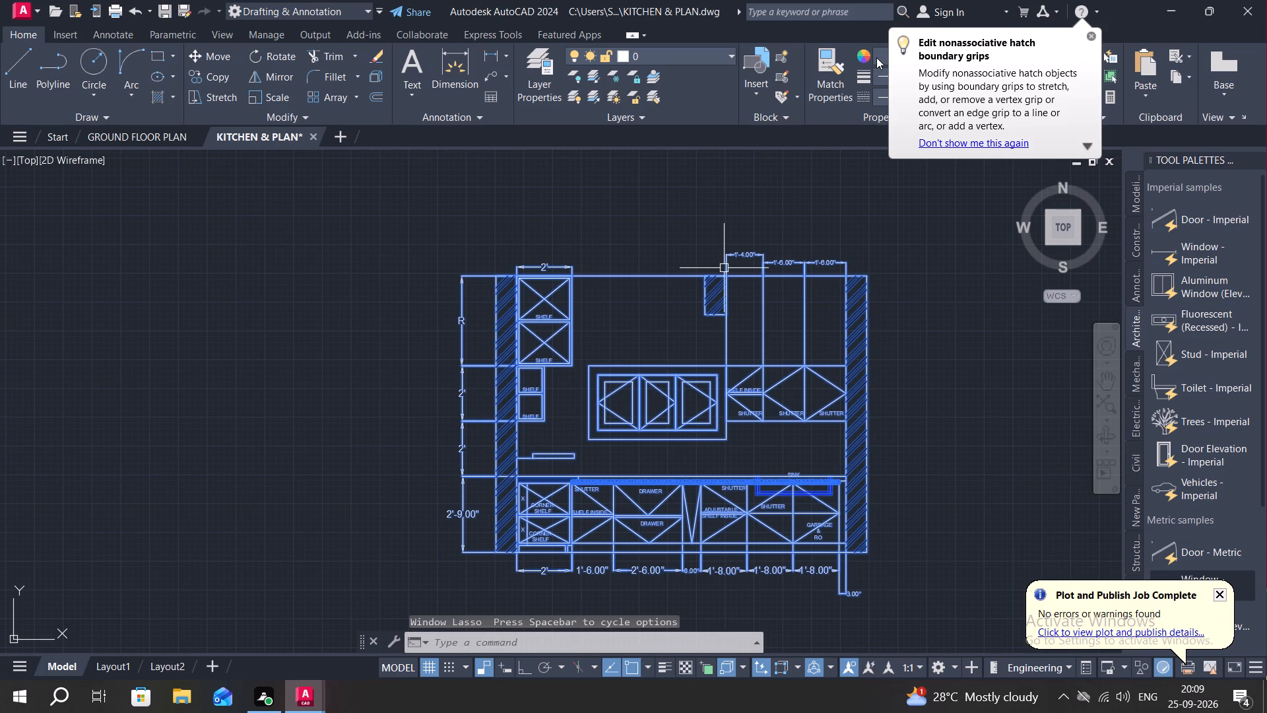
left_click(876, 57)
left_click(882, 72)
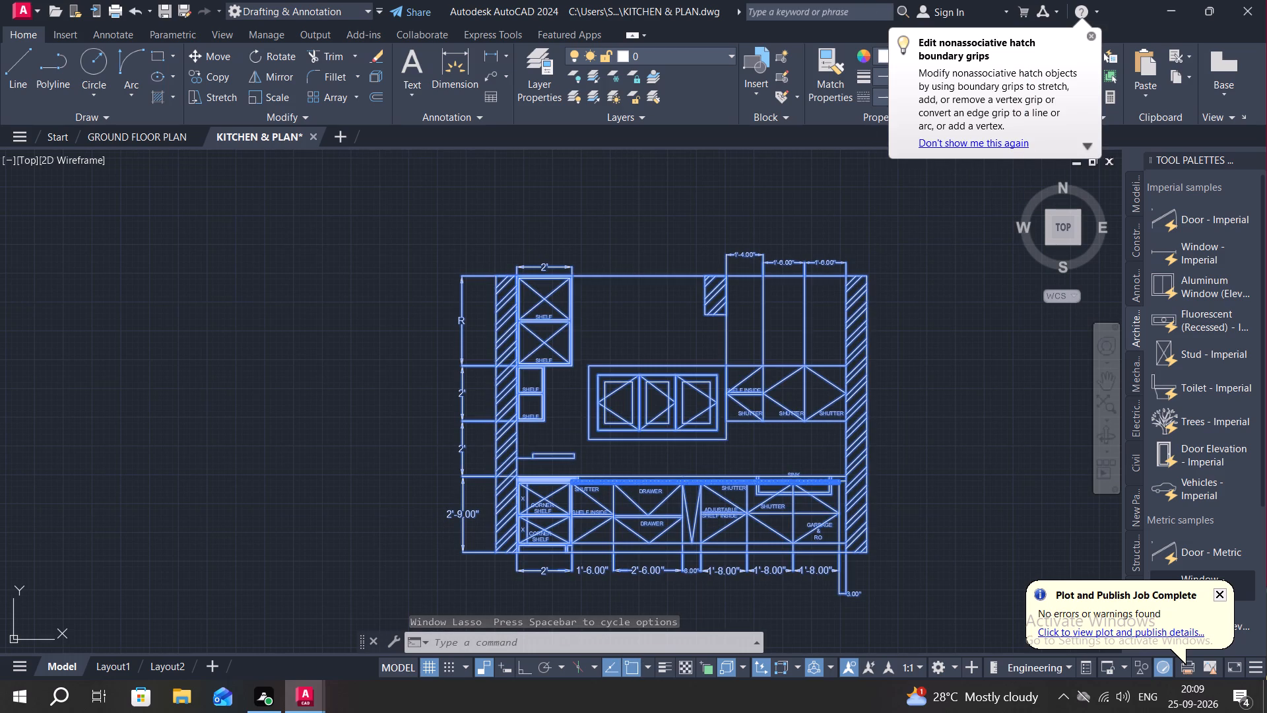
key("Escape")
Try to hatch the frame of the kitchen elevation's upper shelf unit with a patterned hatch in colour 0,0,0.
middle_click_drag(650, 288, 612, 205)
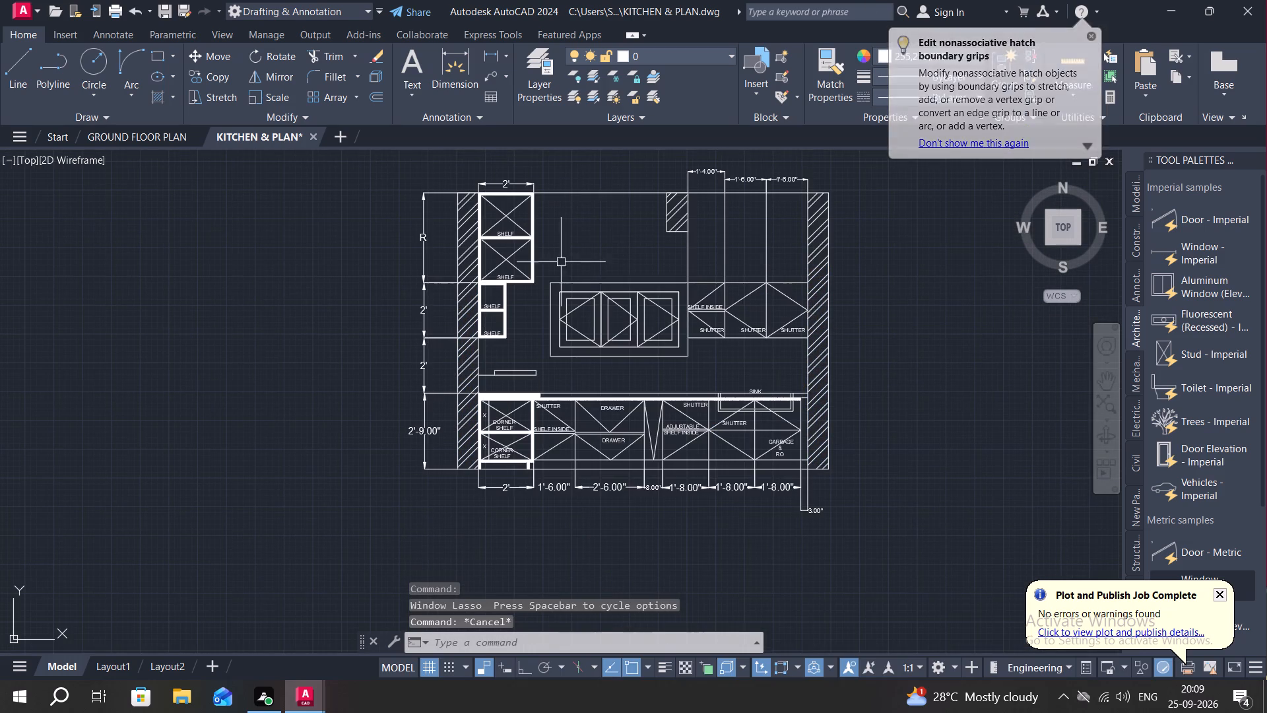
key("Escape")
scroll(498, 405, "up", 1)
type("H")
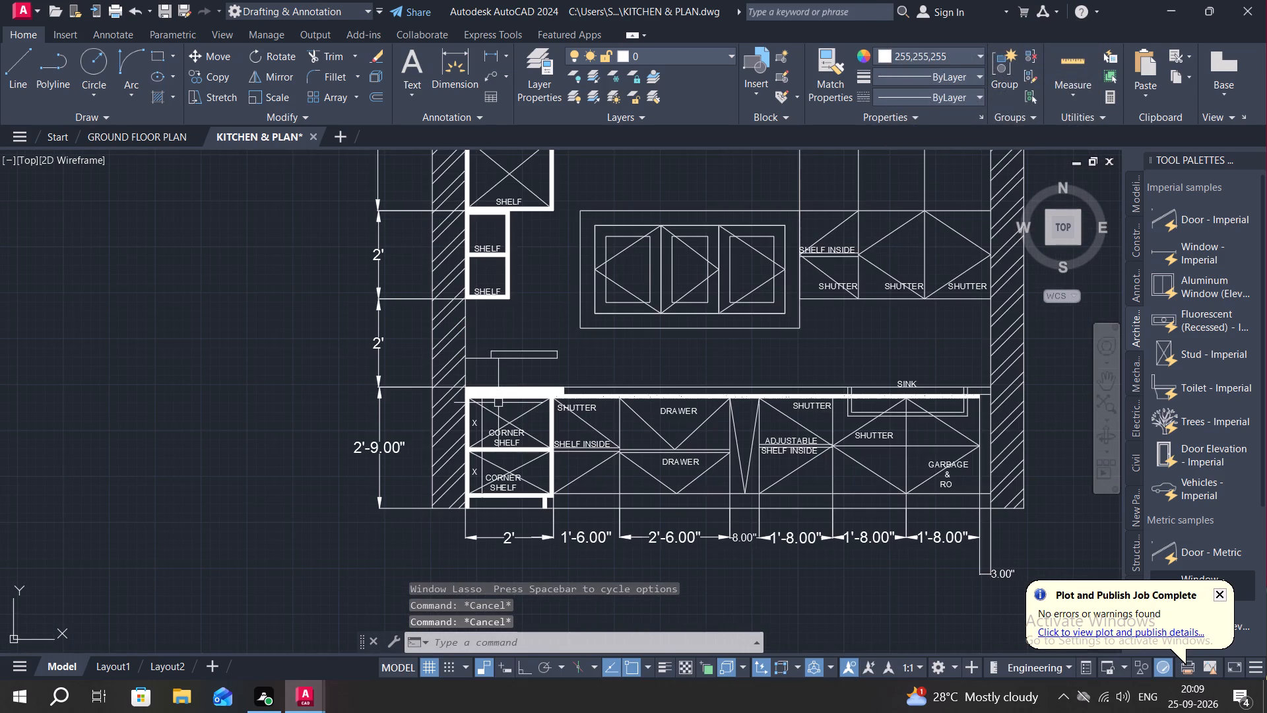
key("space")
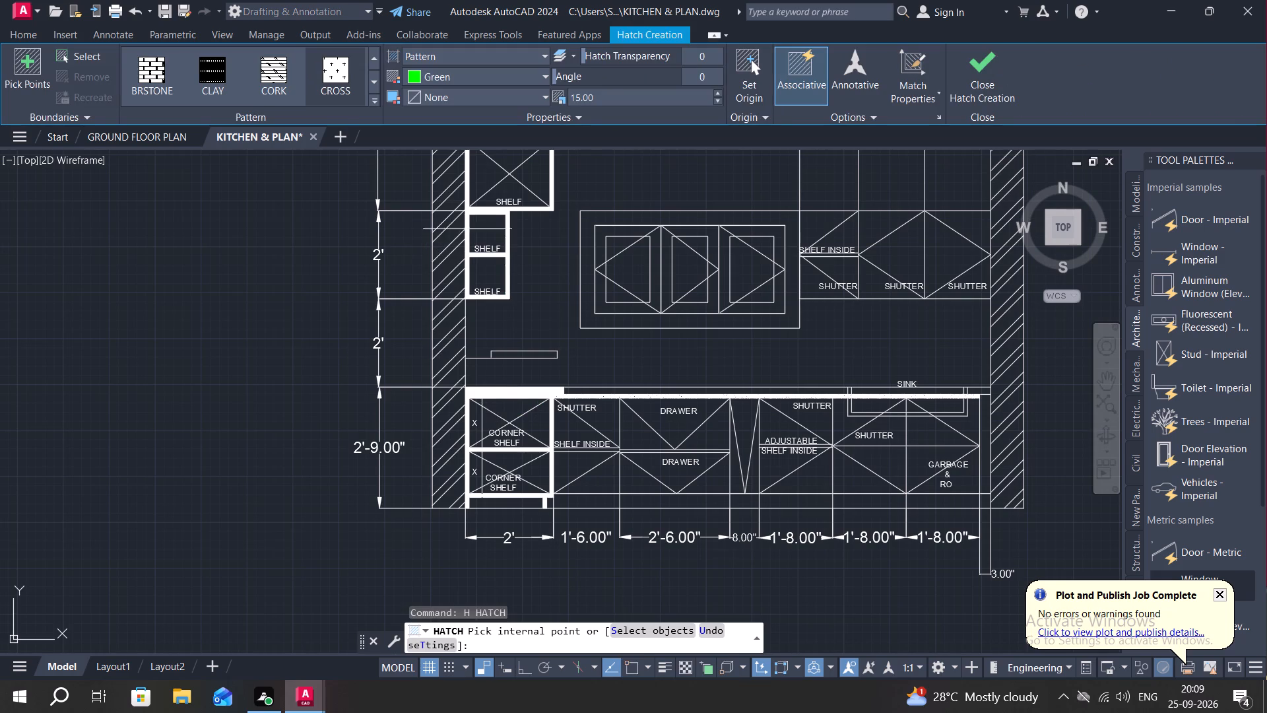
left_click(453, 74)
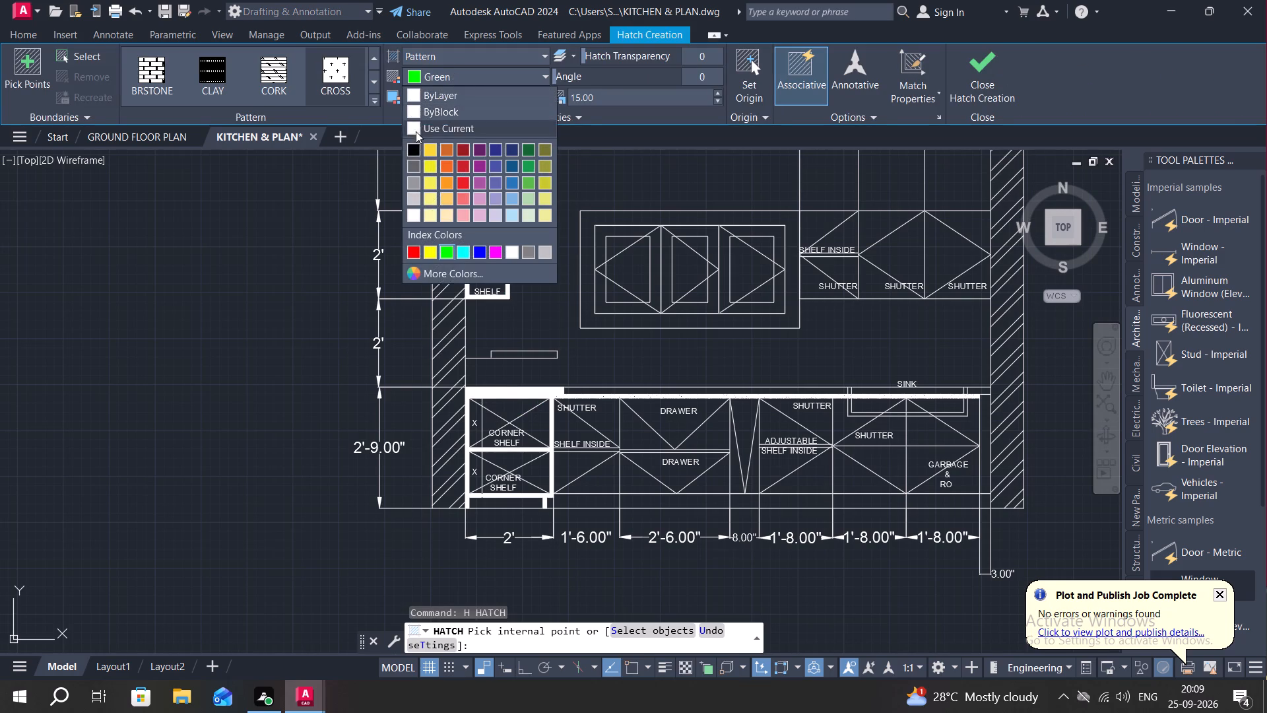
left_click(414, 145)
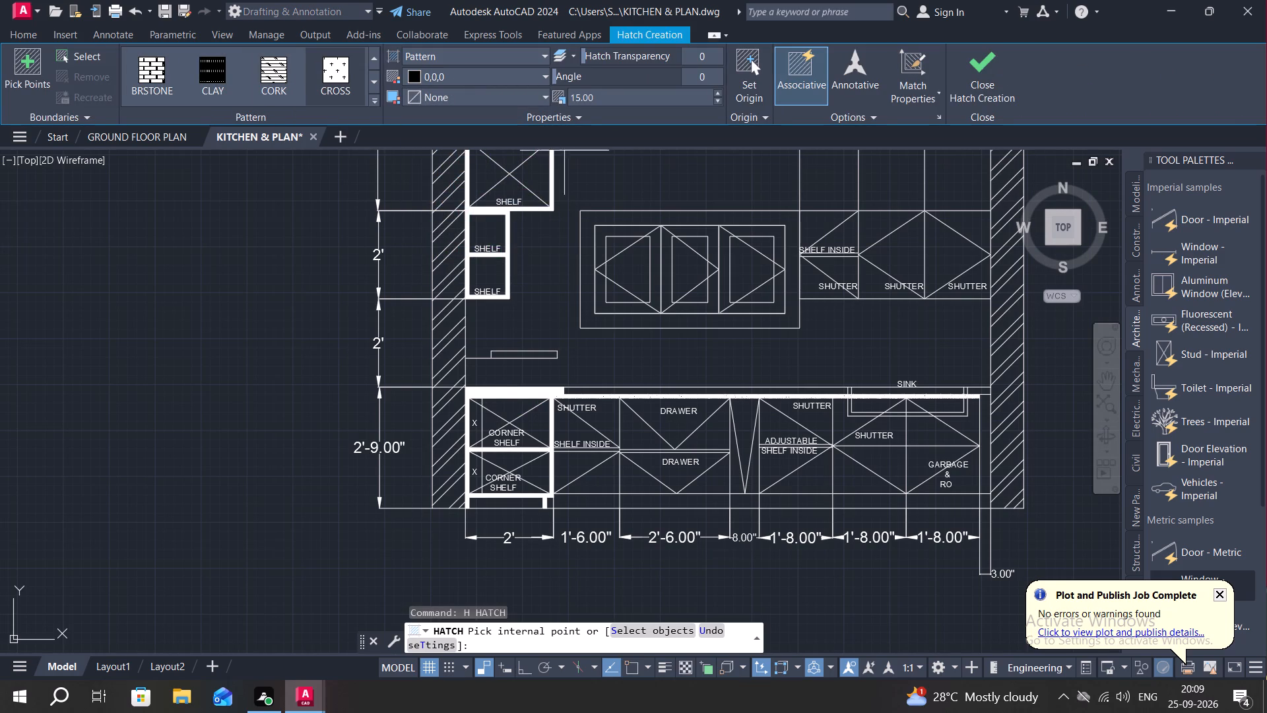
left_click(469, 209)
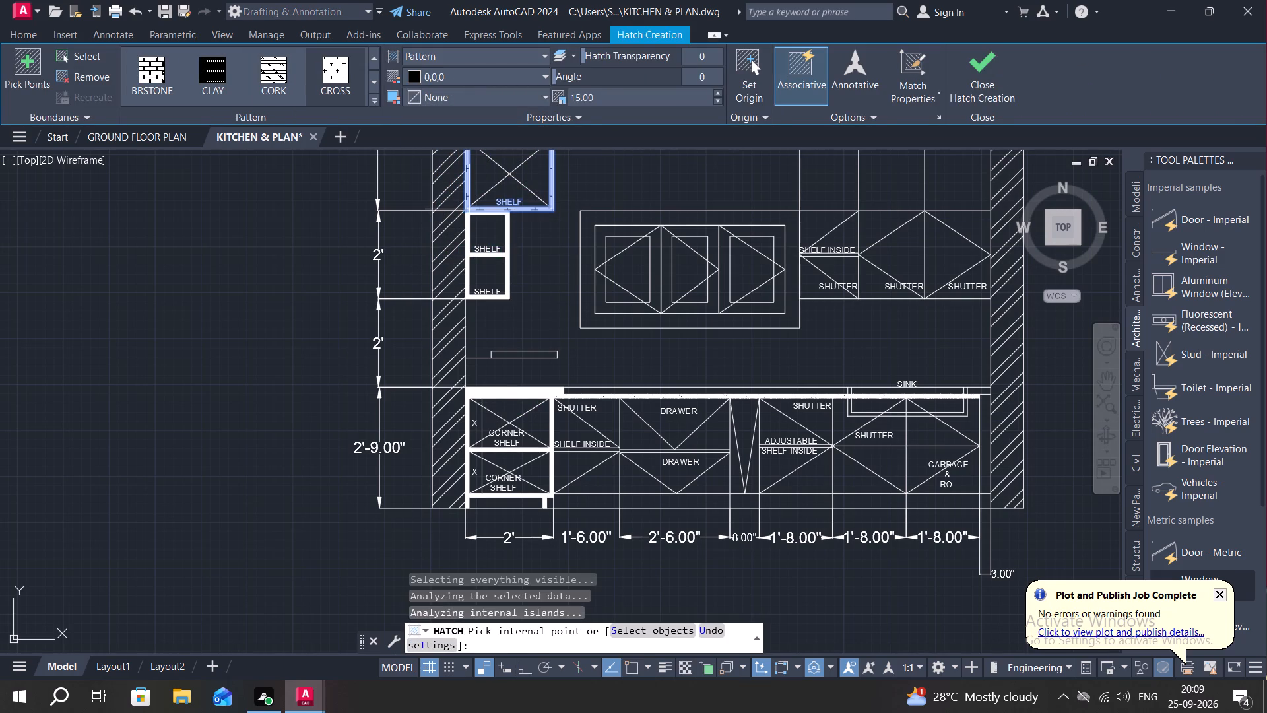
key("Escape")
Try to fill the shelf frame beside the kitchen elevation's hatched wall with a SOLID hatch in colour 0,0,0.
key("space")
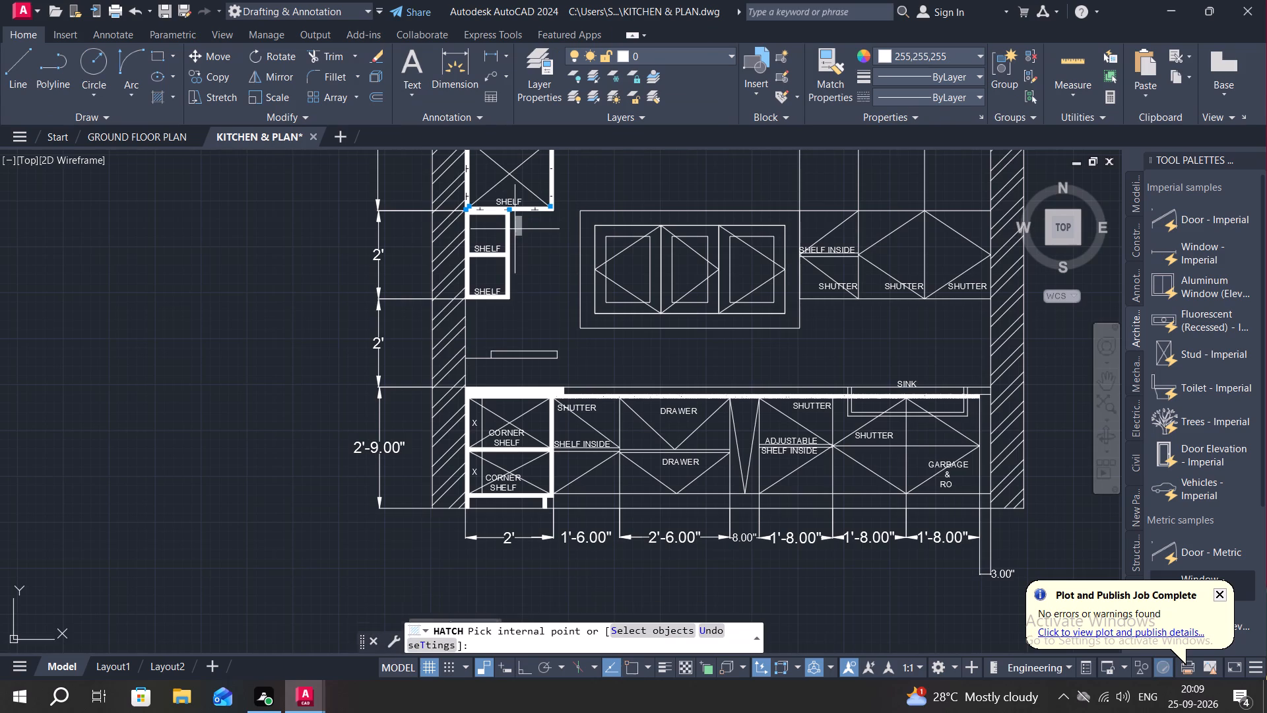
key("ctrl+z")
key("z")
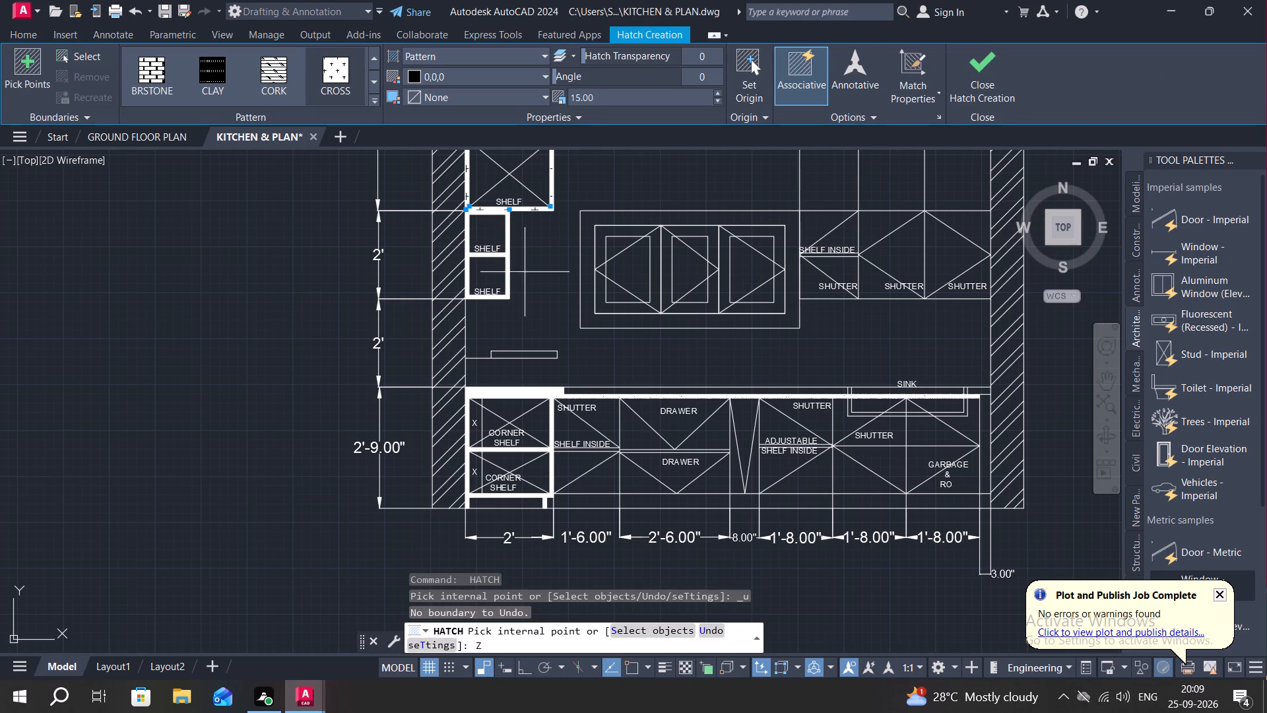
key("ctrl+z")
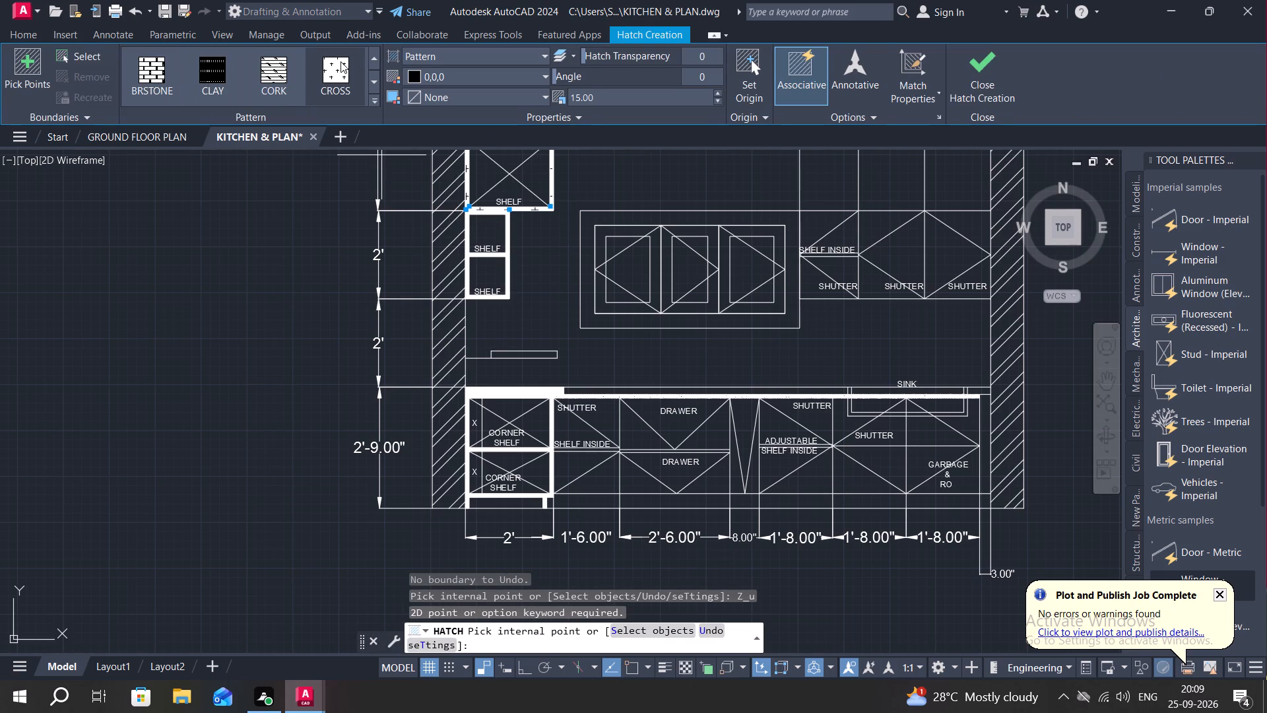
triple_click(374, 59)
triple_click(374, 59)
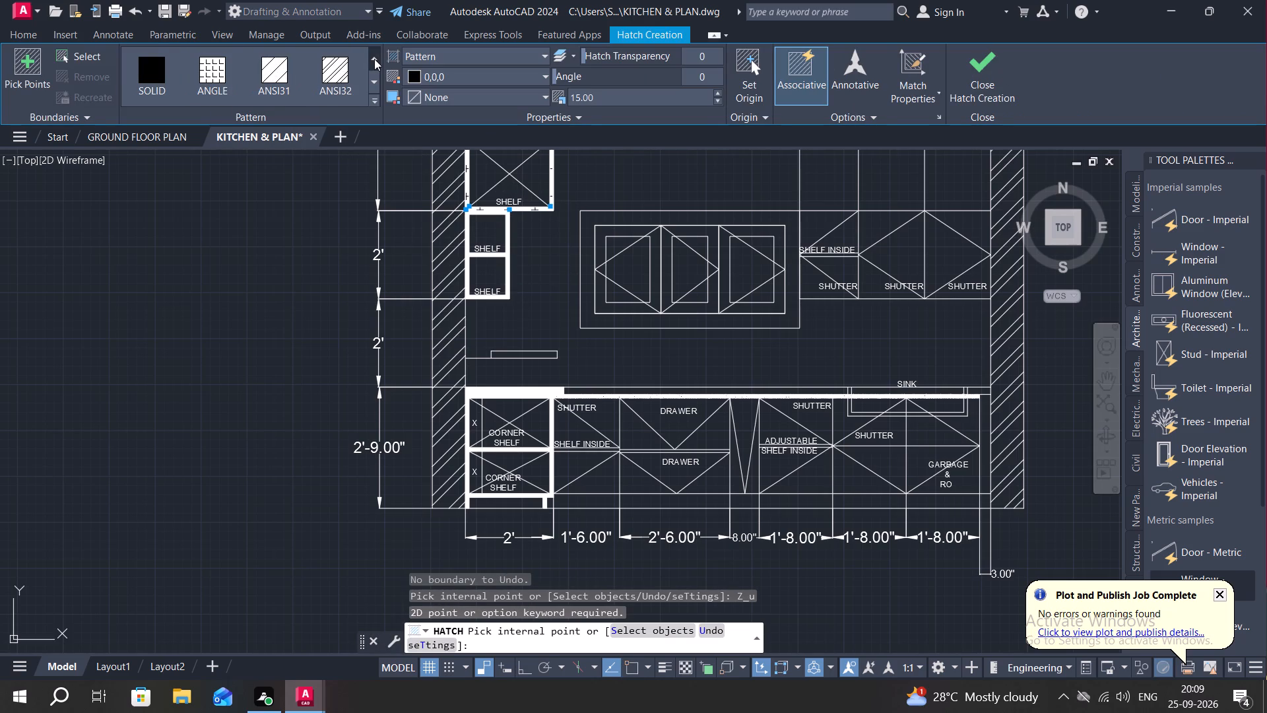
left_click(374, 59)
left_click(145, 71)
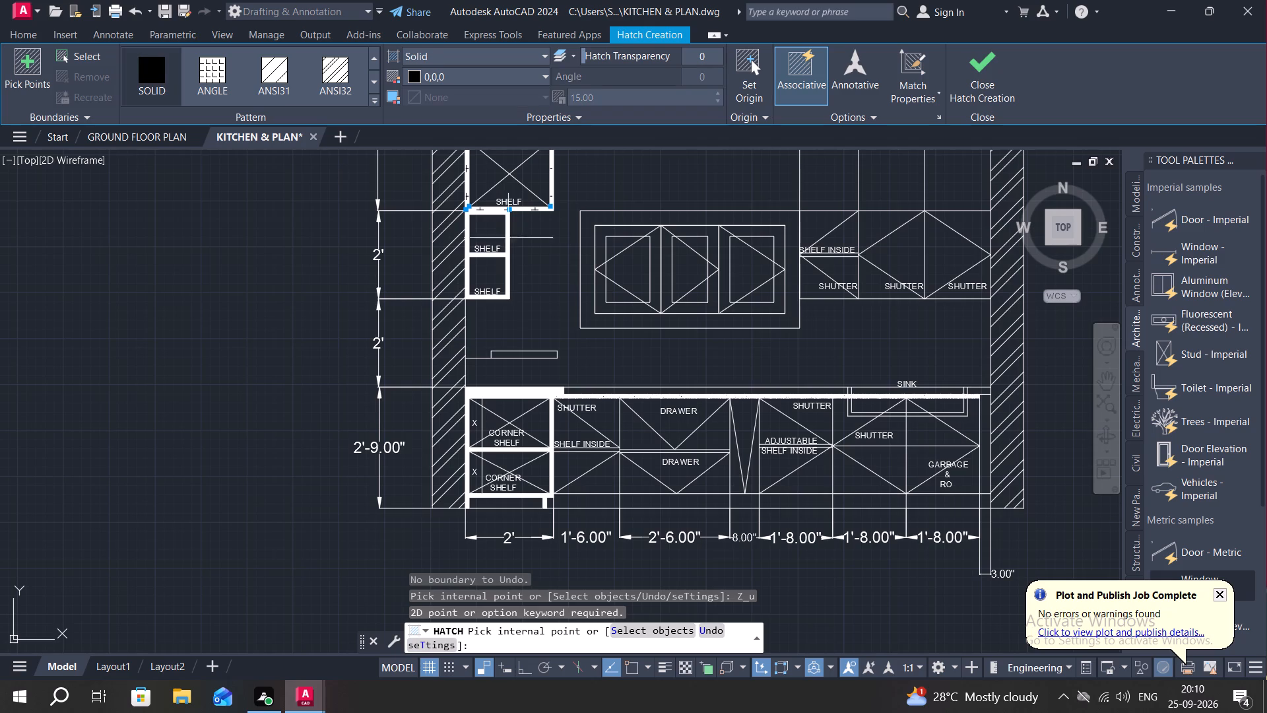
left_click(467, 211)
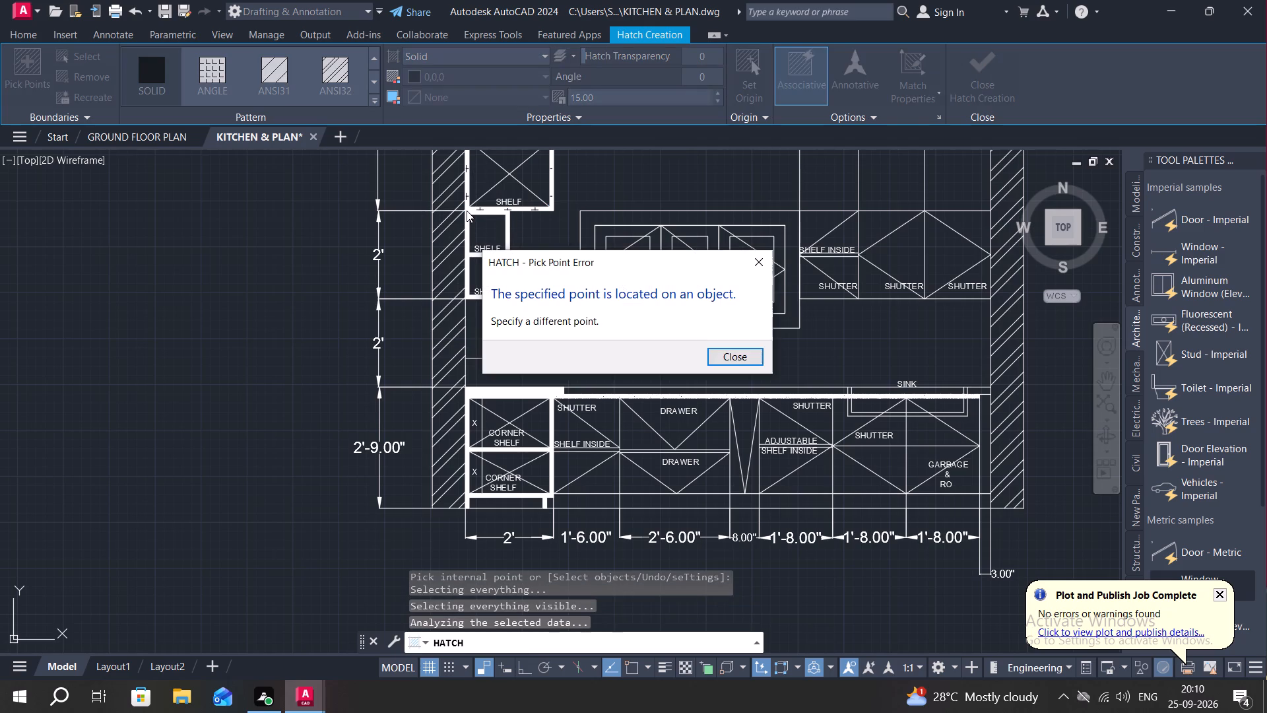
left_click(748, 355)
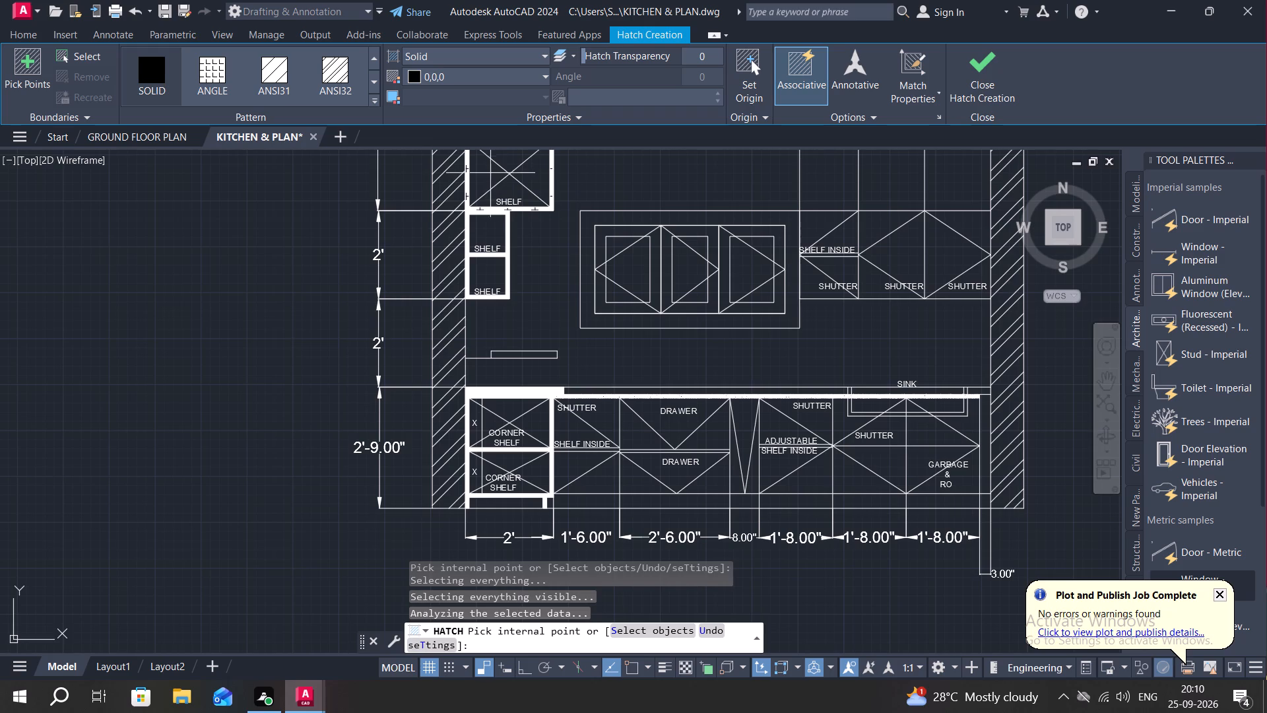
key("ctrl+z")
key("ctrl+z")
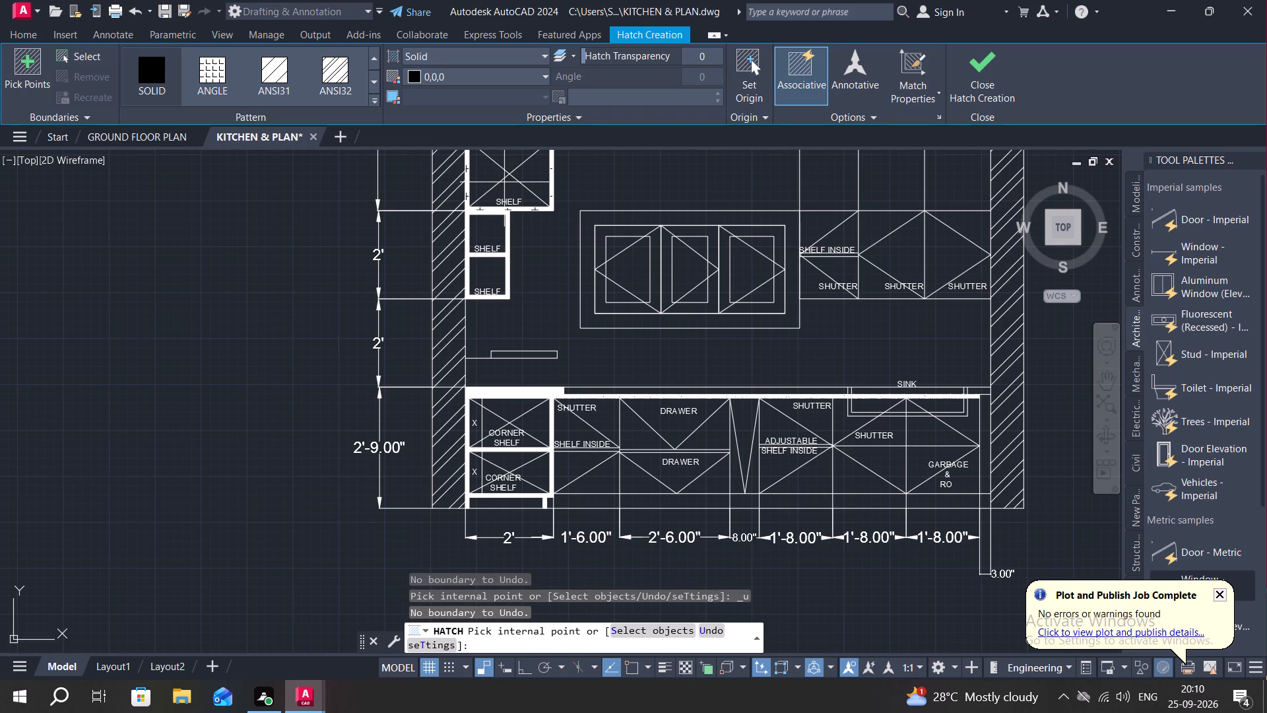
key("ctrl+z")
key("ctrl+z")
Set up a DWG To PDF.pc3 plot with a Window area around the whole kitchen elevation and preview it.
scroll(618, 373, "down", 2)
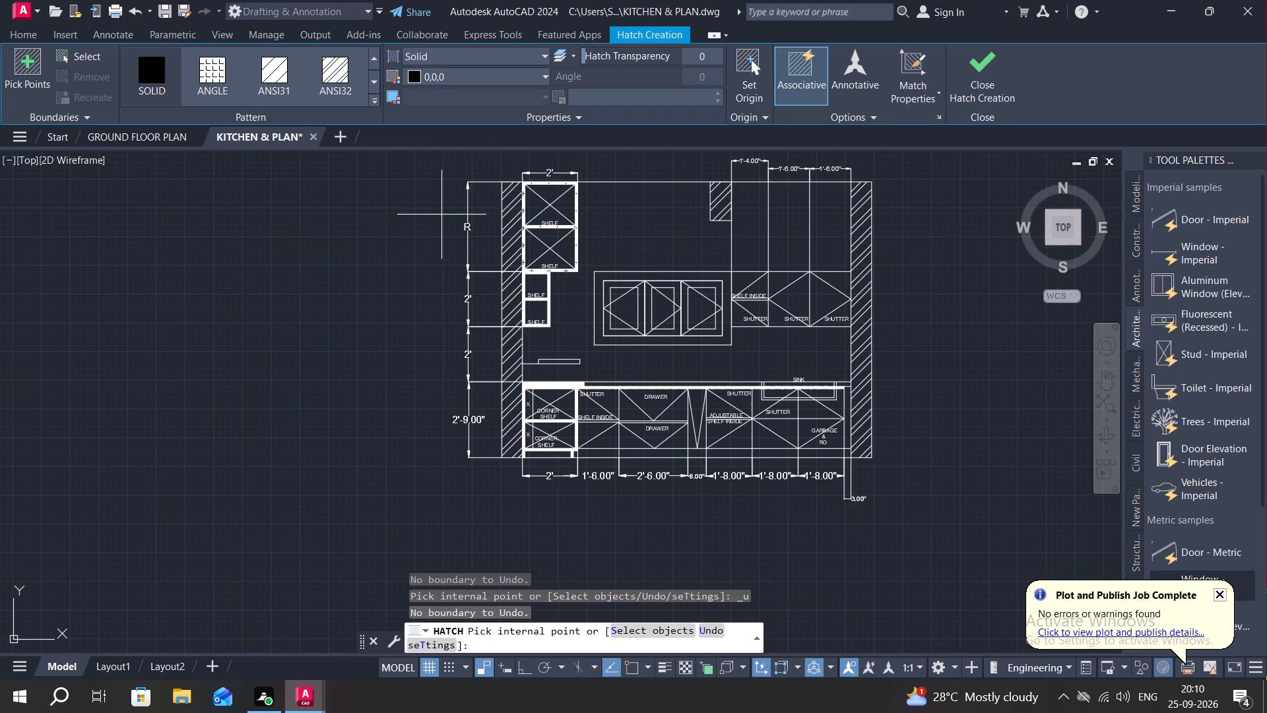
key("ctrl+p")
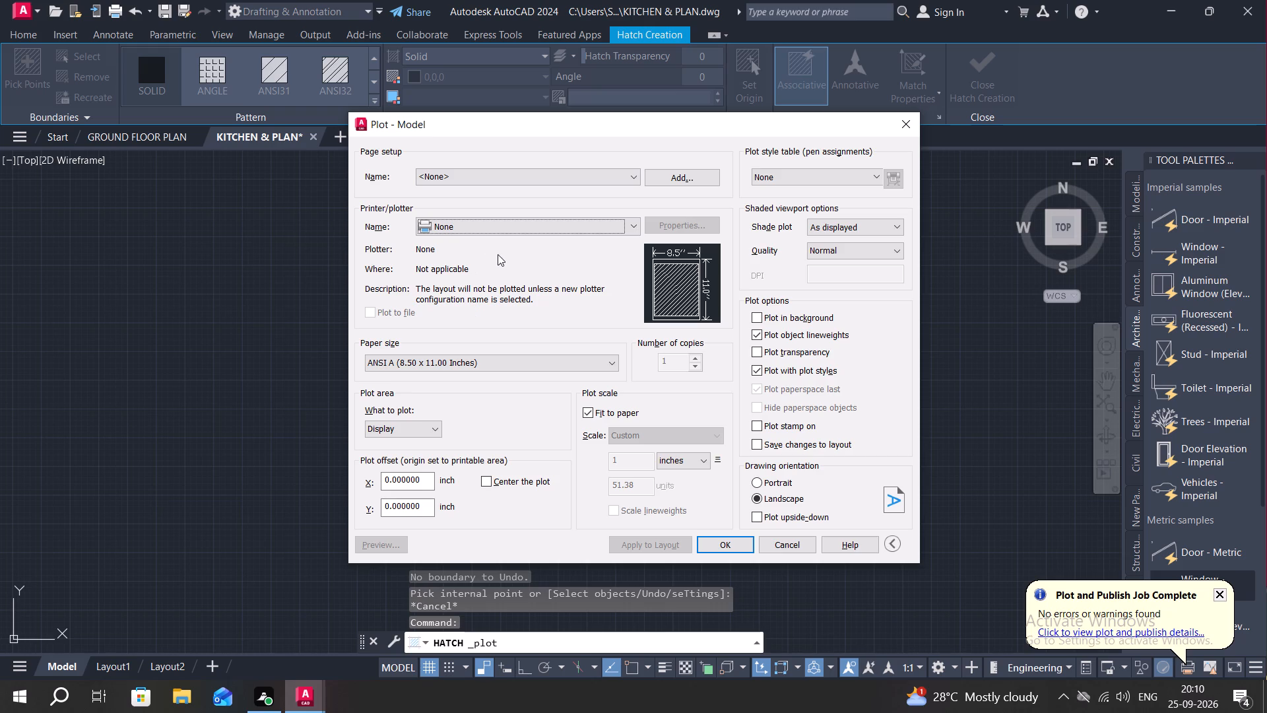
left_click(515, 231)
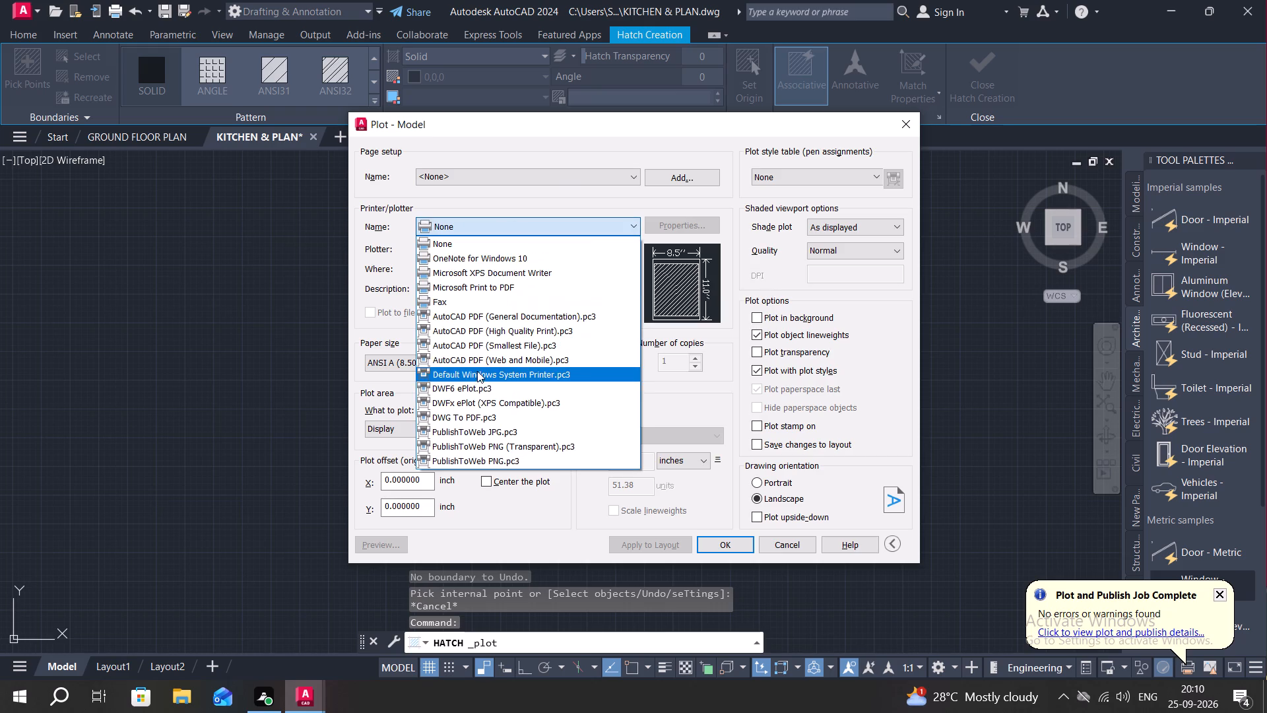
left_click(479, 415)
left_click(423, 427)
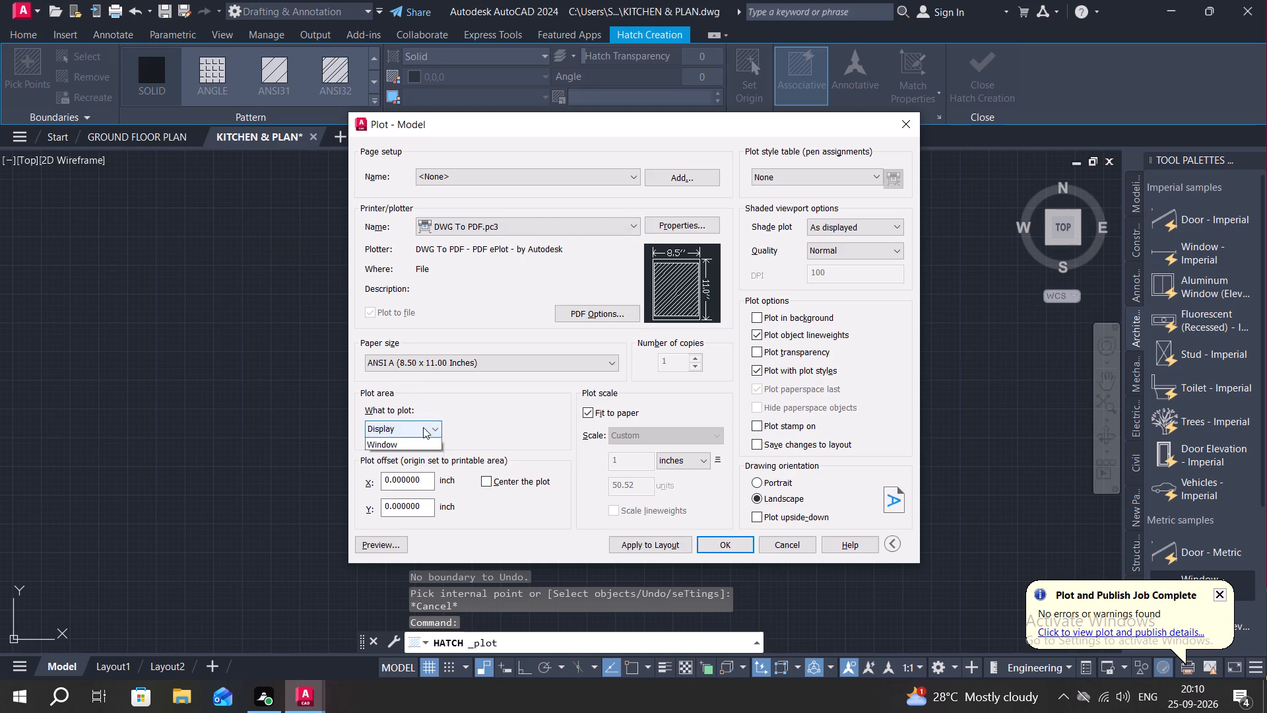
left_click(433, 472)
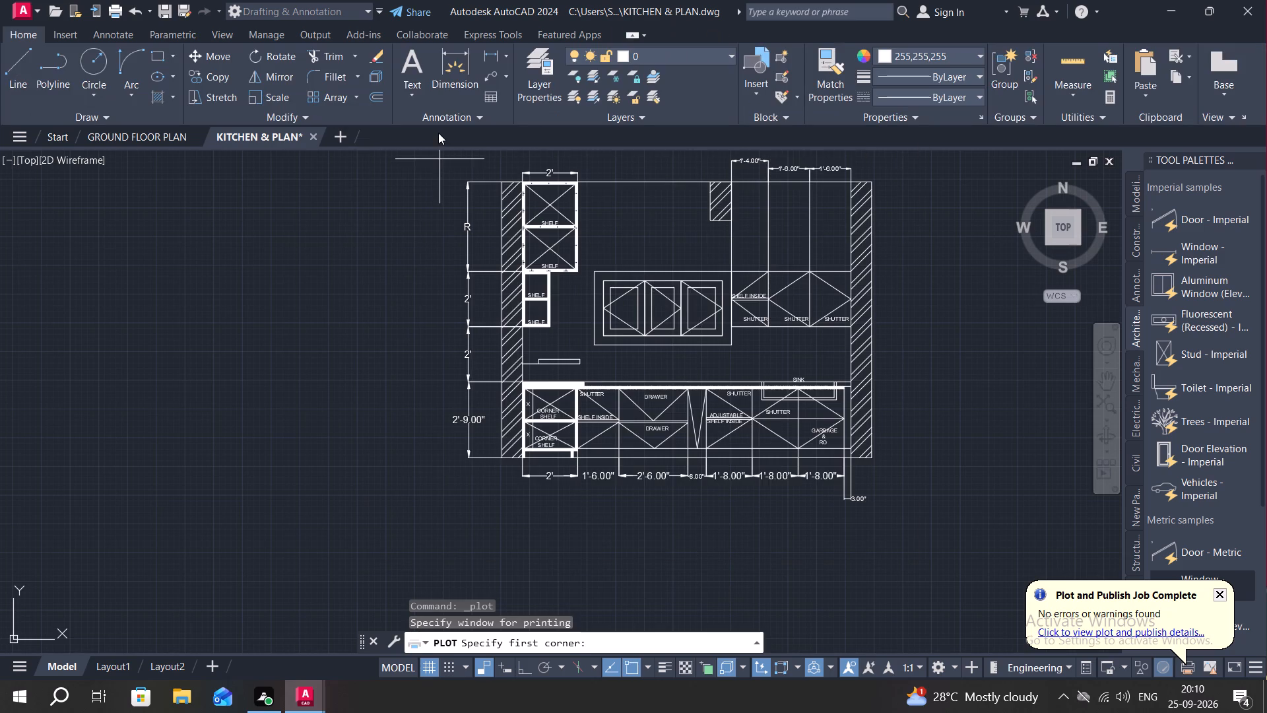
left_click(433, 149)
scroll(646, 273, "down", 2)
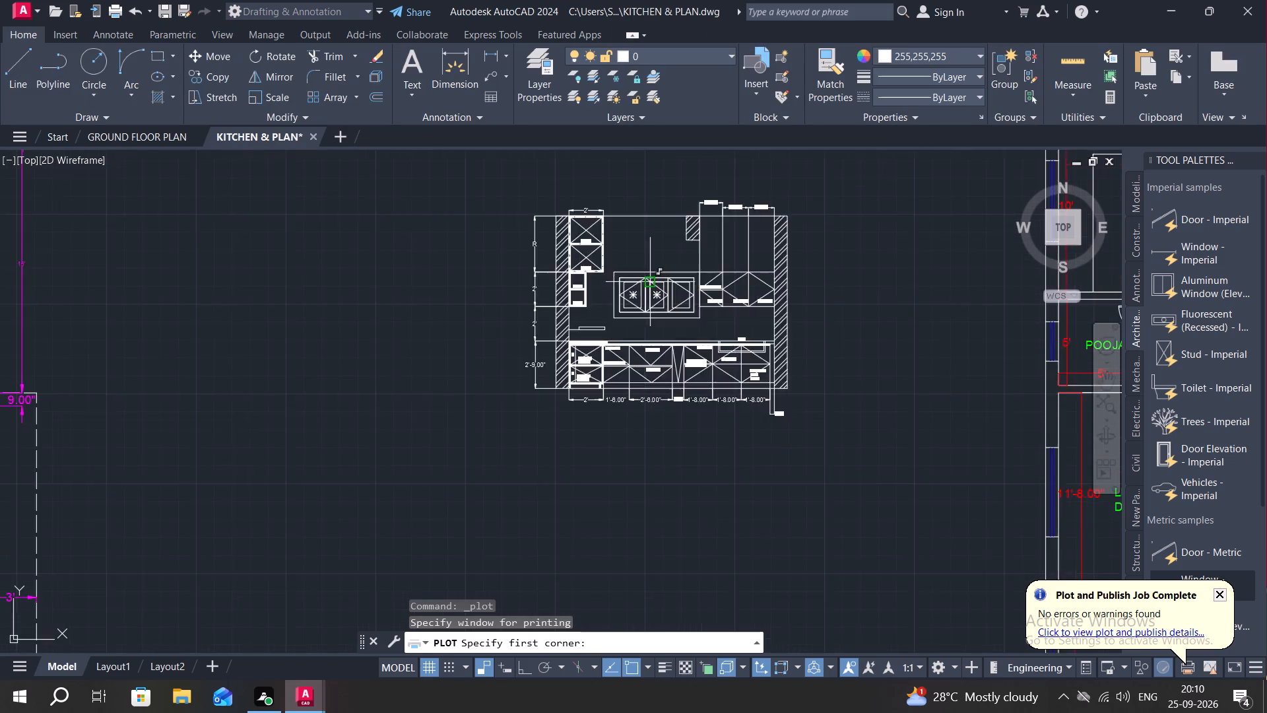
left_click_drag(538, 178, 784, 405)
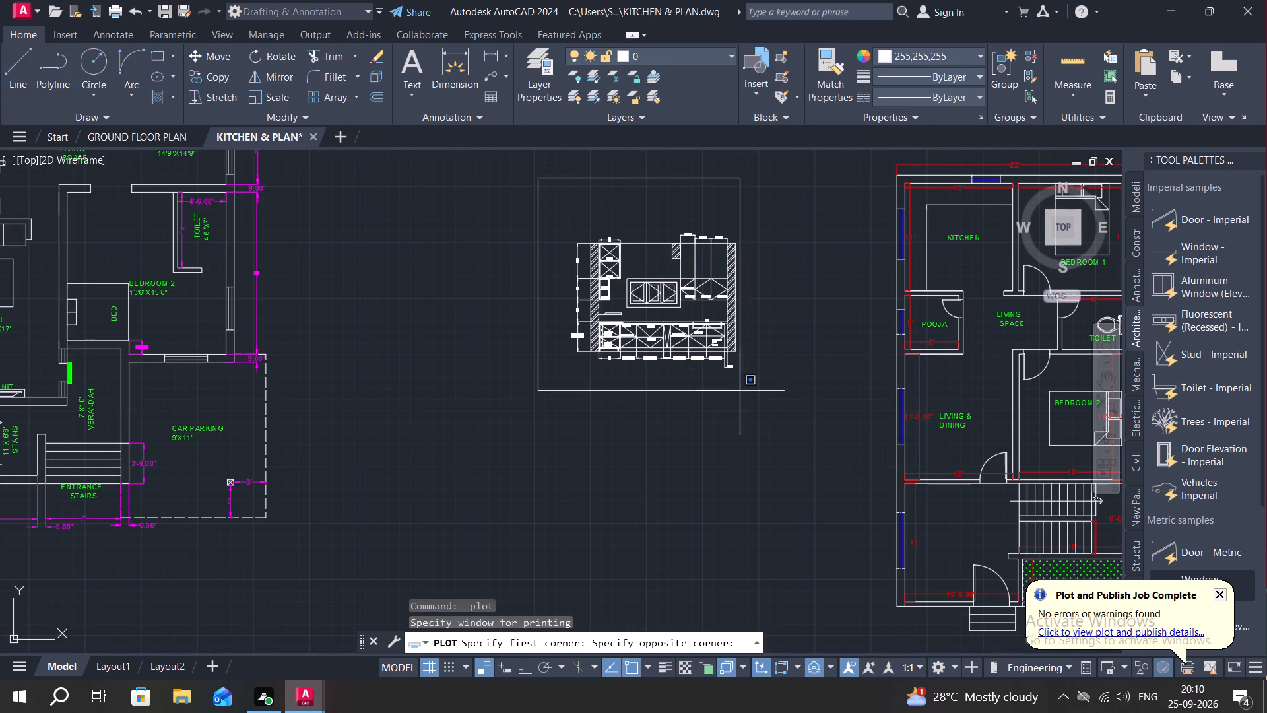
left_click(775, 407)
left_click(369, 544)
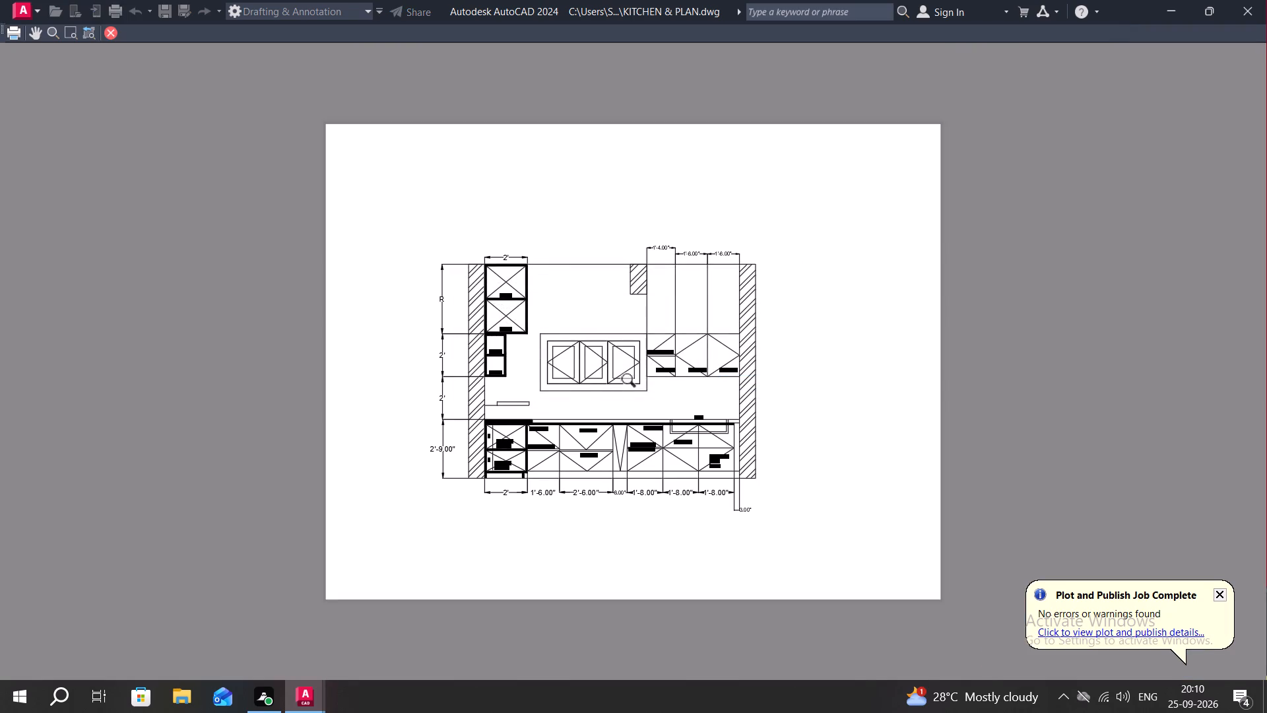
key("Escape")
scroll(657, 355, "down", 2)
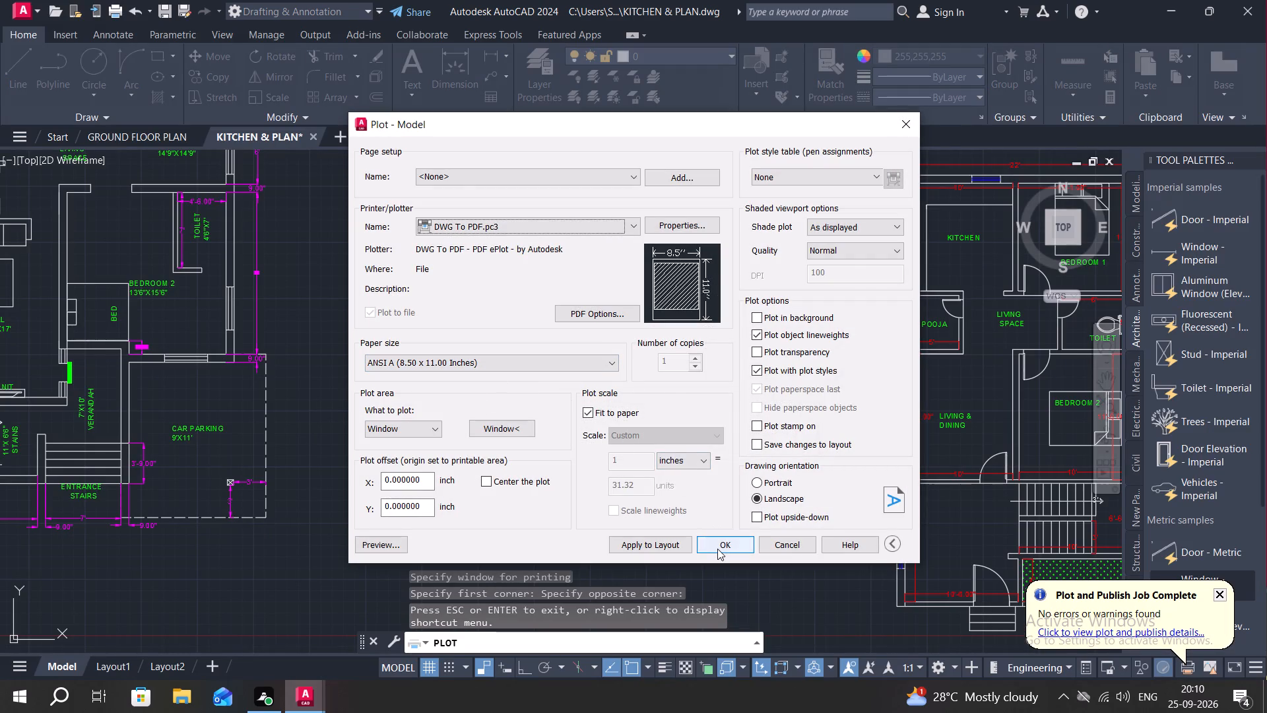
Plot the kitchen elevation to a PDF in Documents named KITCHEN 1, with two spaces before the 1.
left_click(717, 549)
left_click(678, 502)
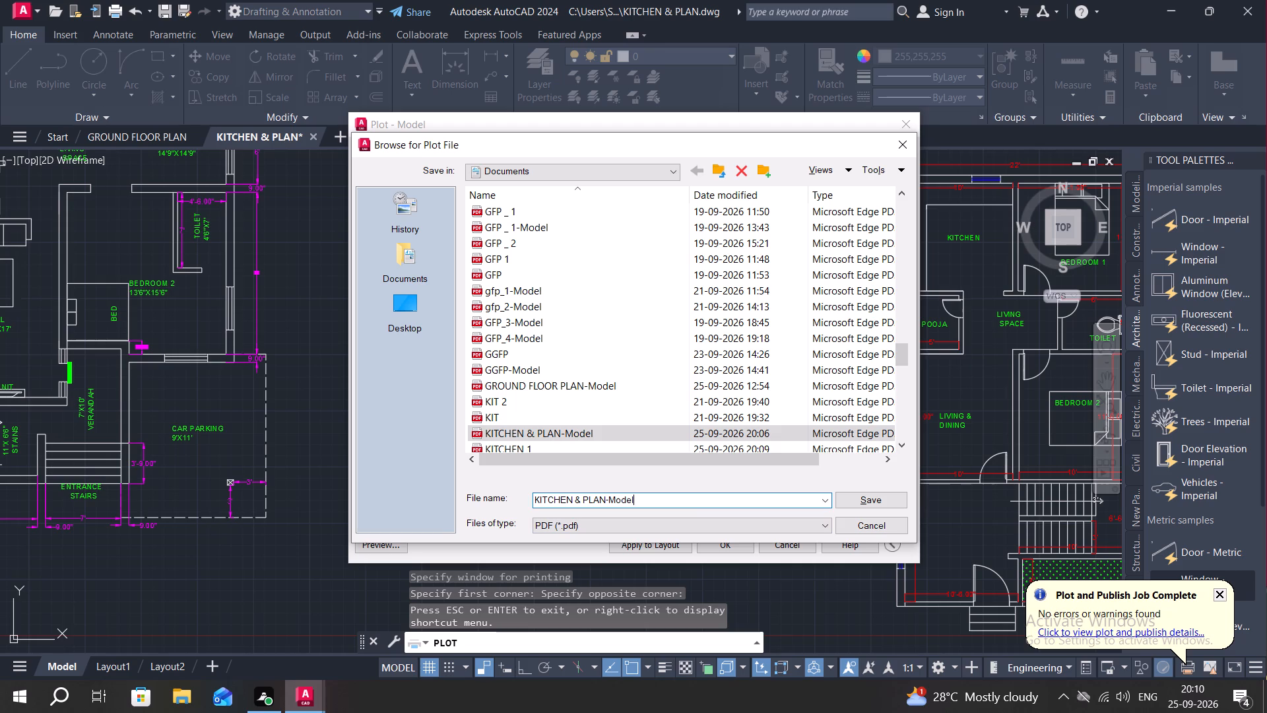
key("BackSpace")
key("BackSpace")
key("BackSpace")
key("BackSpace")
key("BackSpace")
key("BackSpace")
key("BackSpace")
key("BackSpace")
key("BackSpace")
key("BackSpace")
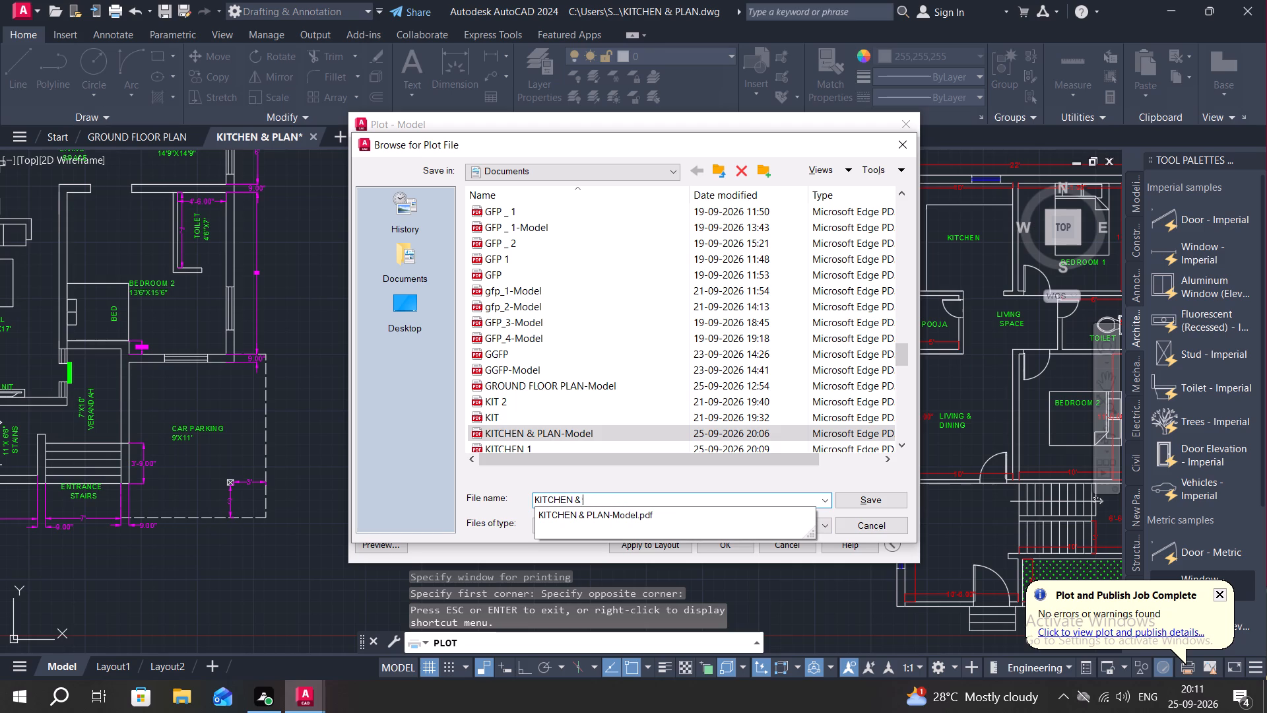
key("BackSpace")
key("BackSpace")
key("space")
key("1")
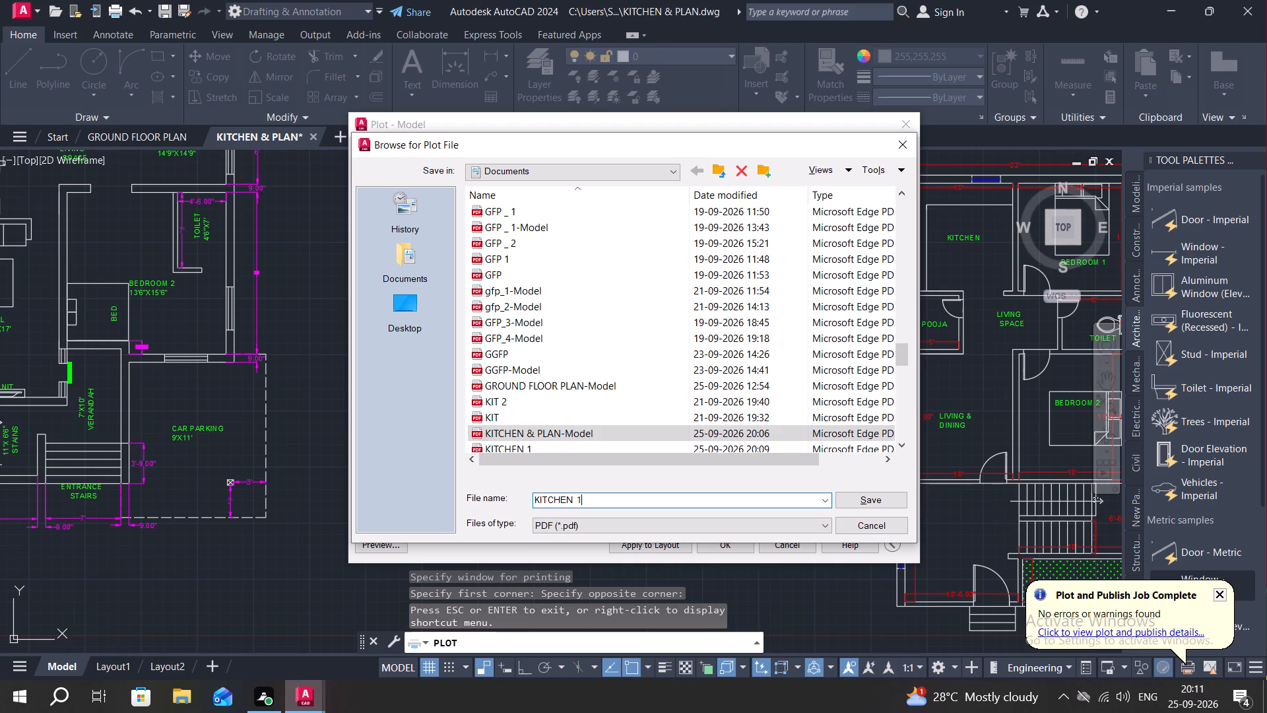
key("space")
left_click(876, 506)
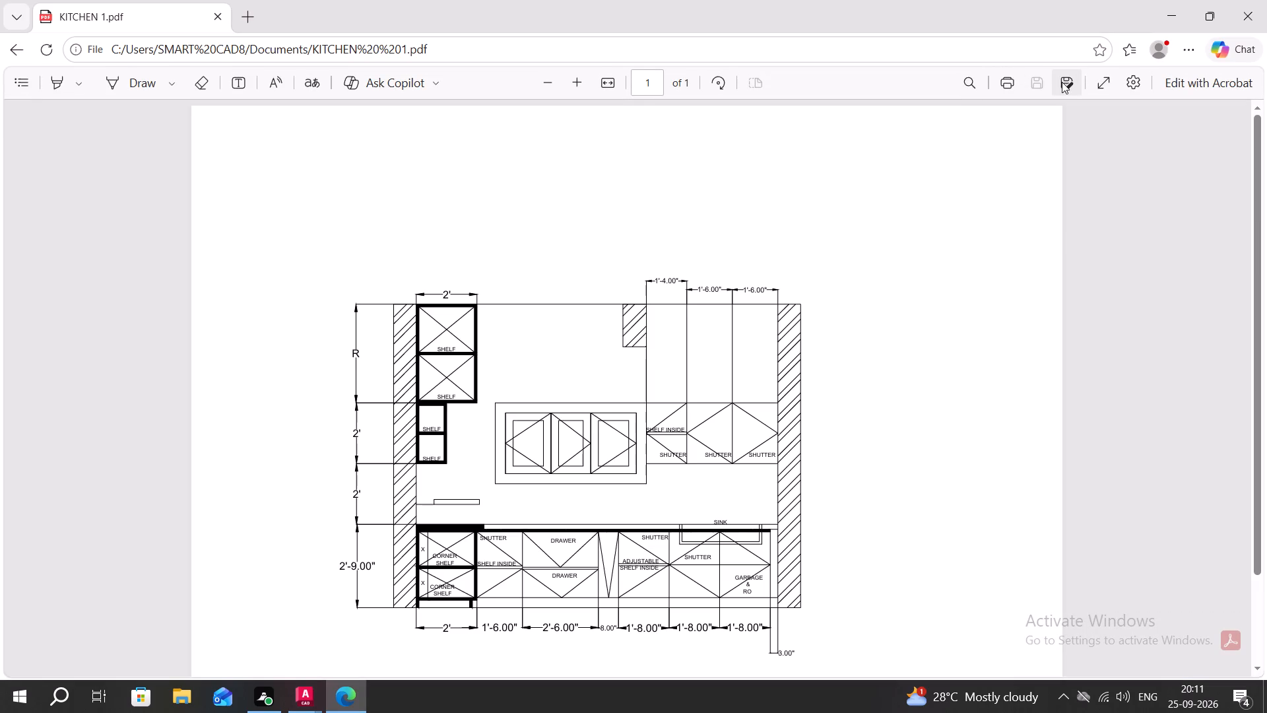
Save a copy of the kitchen elevation PDF to the Desktop under the same name.
left_click(1063, 83)
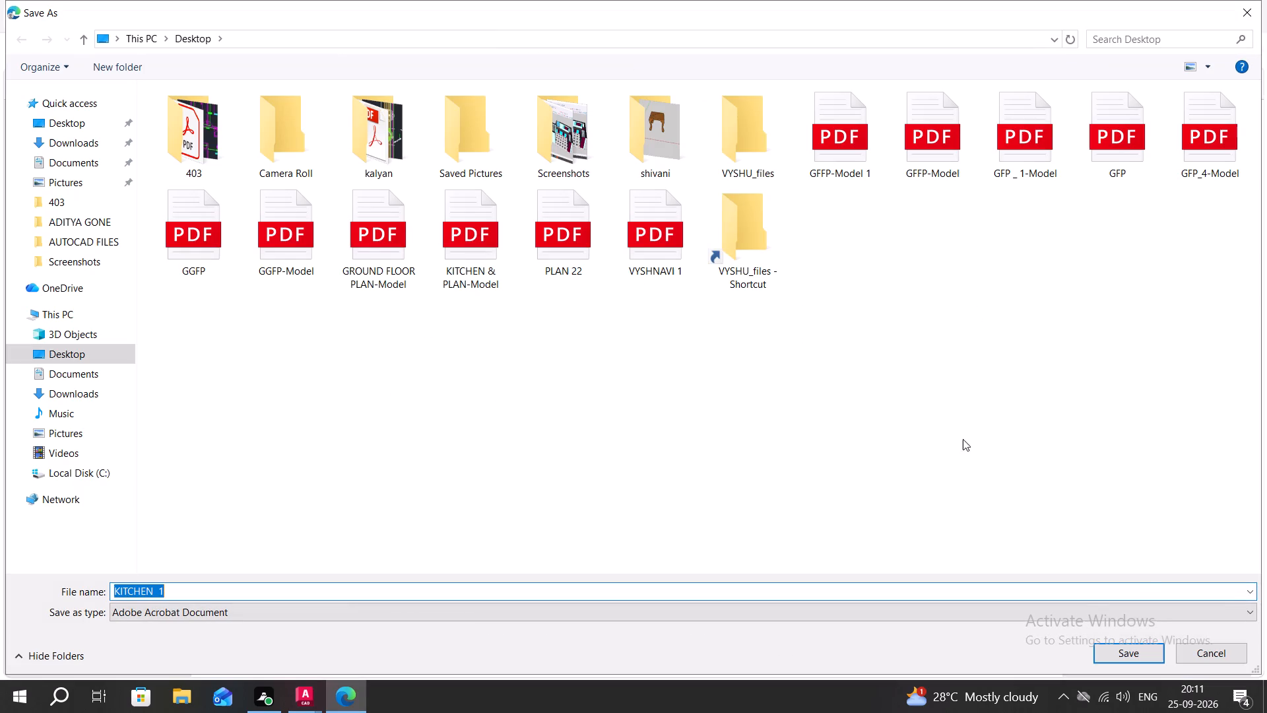
left_click(1111, 657)
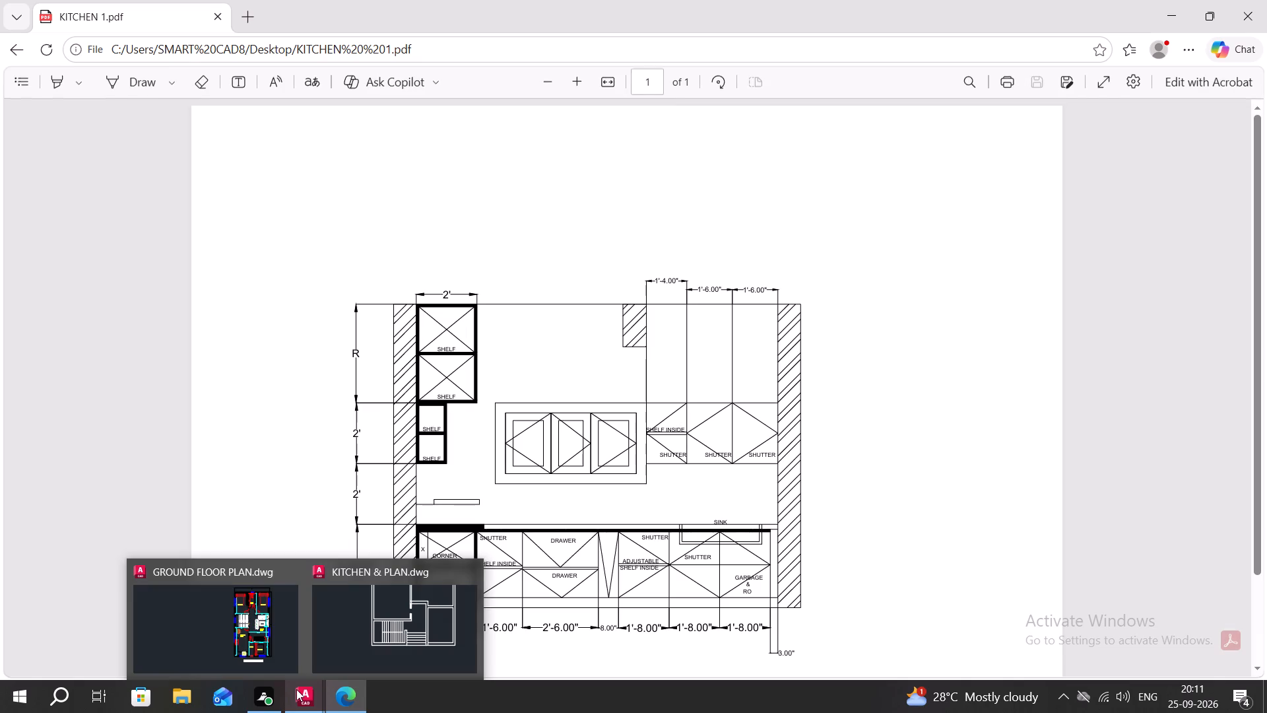
Switch to the KITCHEN & PLAN drawing in AutoCAD and set up a DWG To PDF.pc3 plot windowed around the red-dimensioned house plan.
left_click(303, 696)
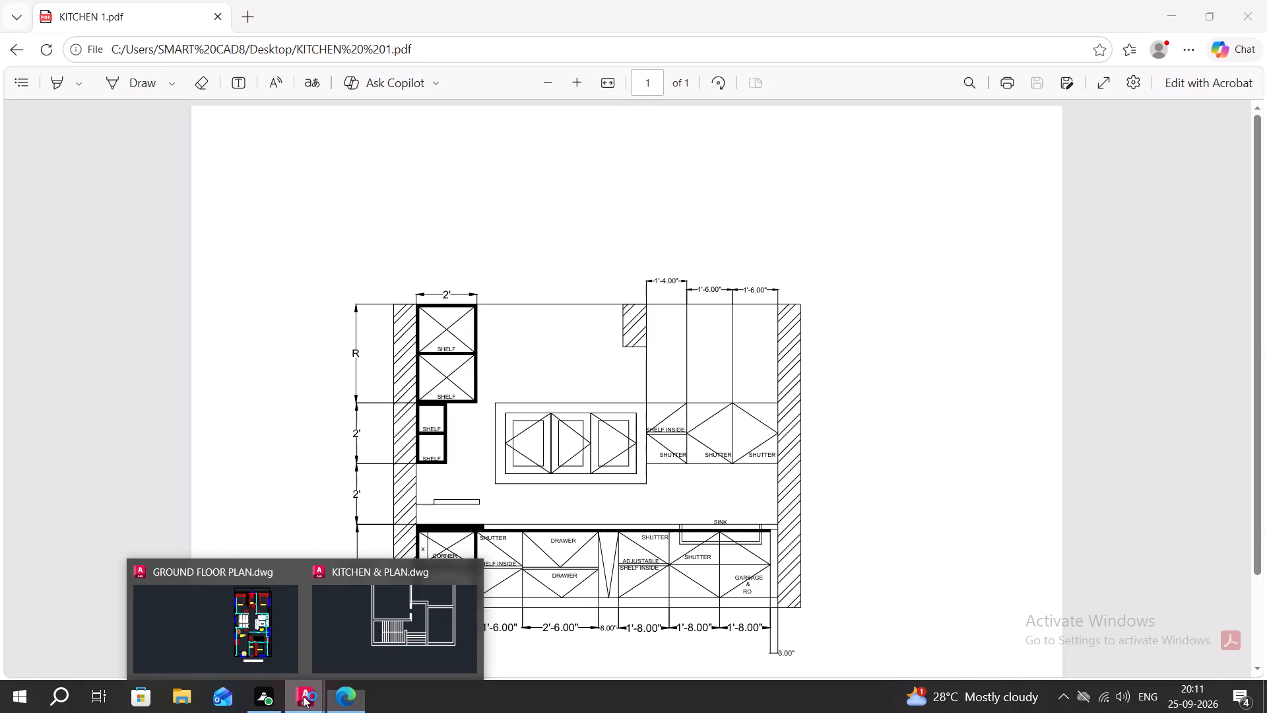
left_click(302, 695)
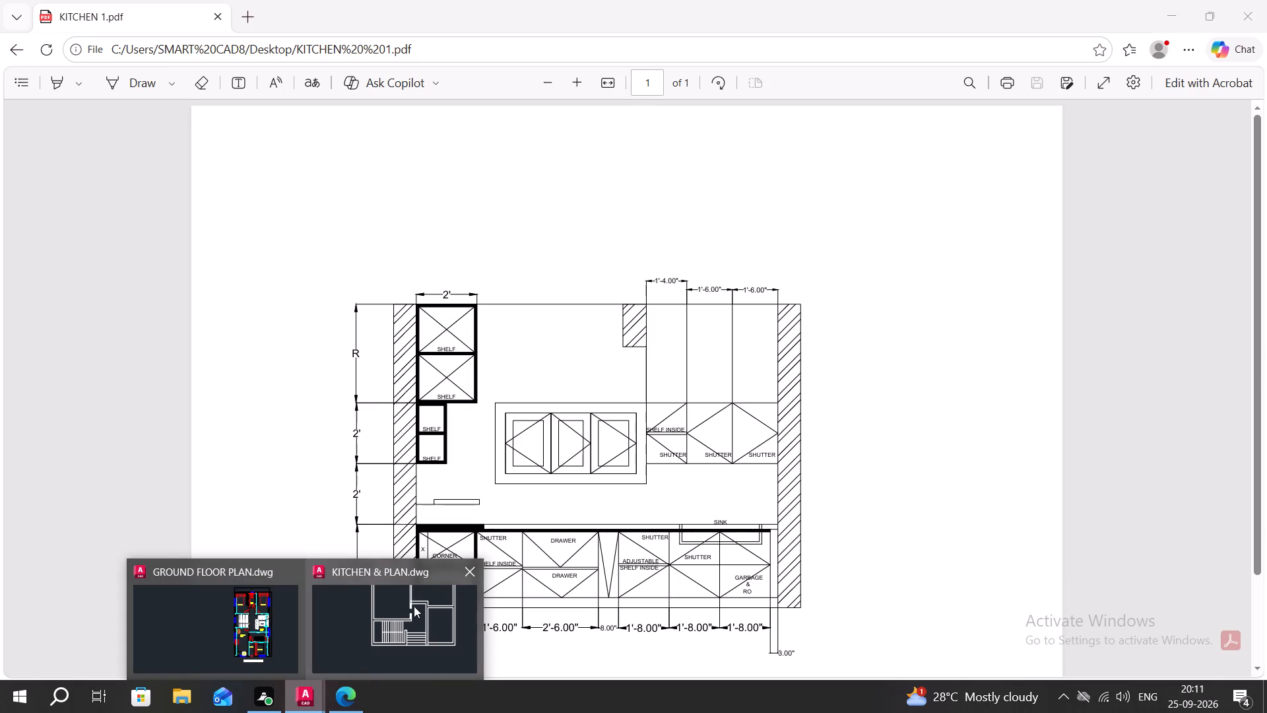
left_click(380, 608)
middle_click_drag(843, 380, 583, 409)
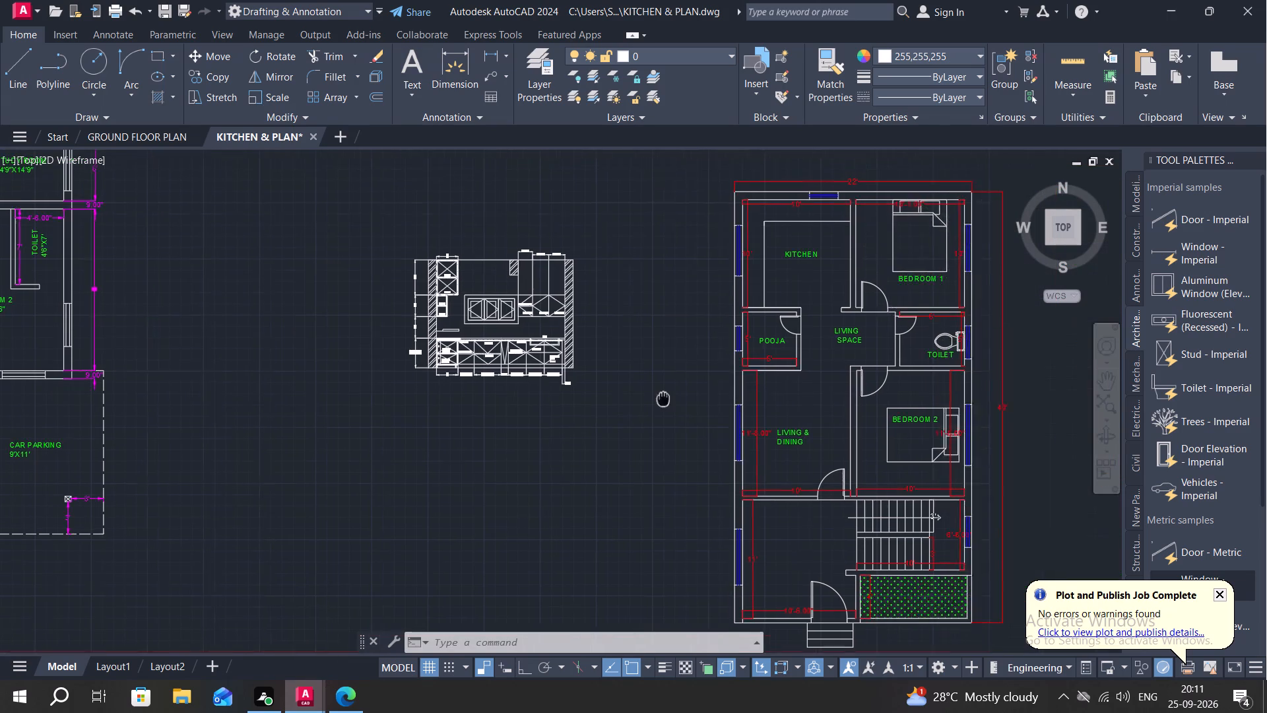
middle_click_drag(583, 409, 579, 411)
scroll(565, 349, "down", 1)
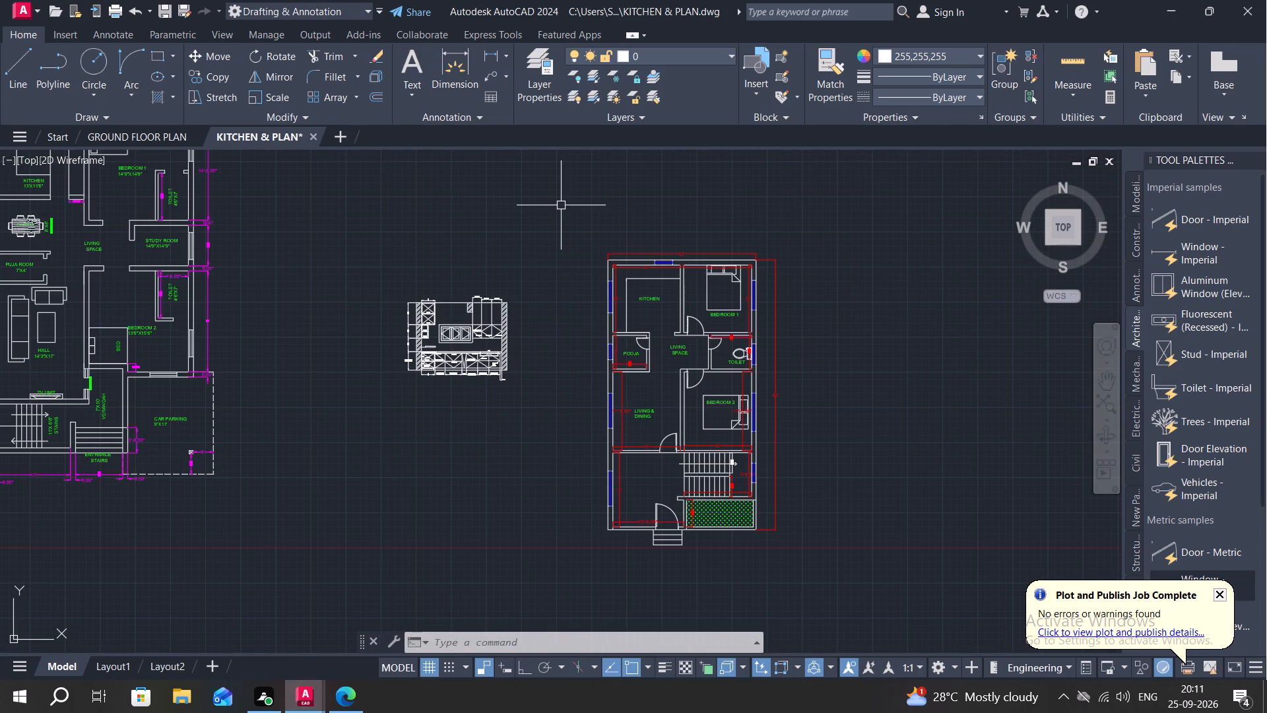
key("ctrl+p")
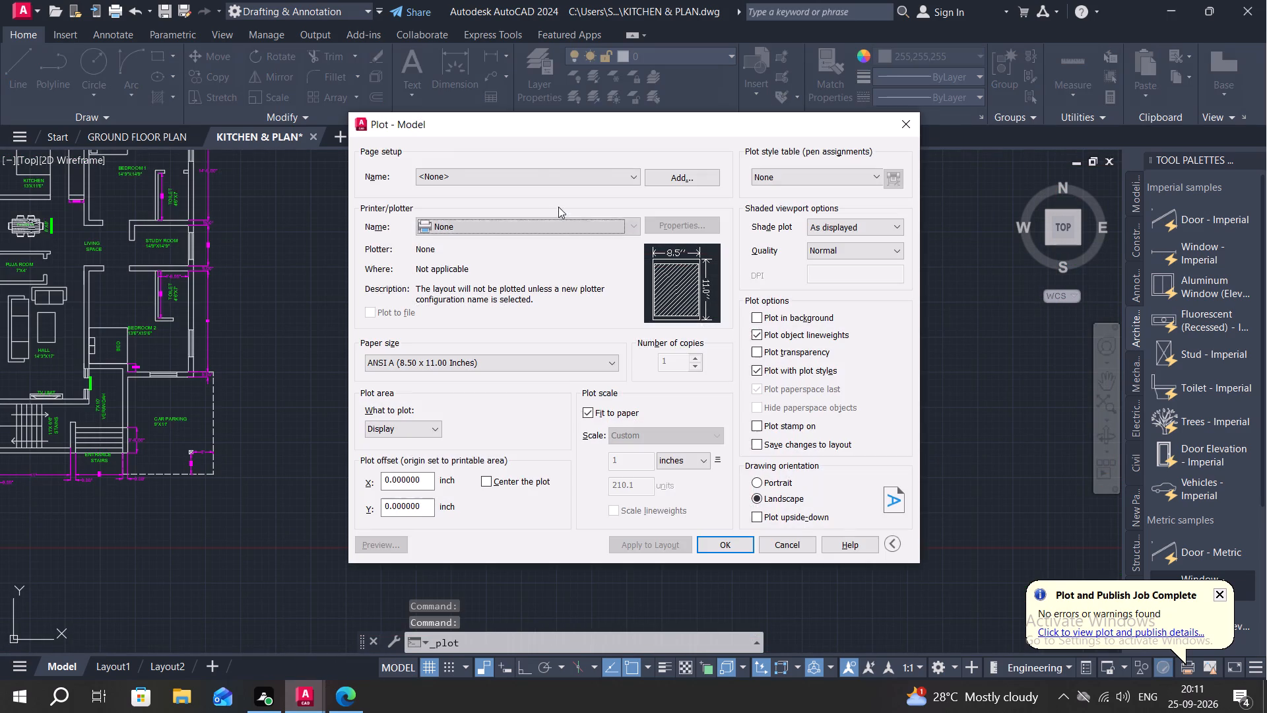
left_click(416, 424)
left_click(420, 475)
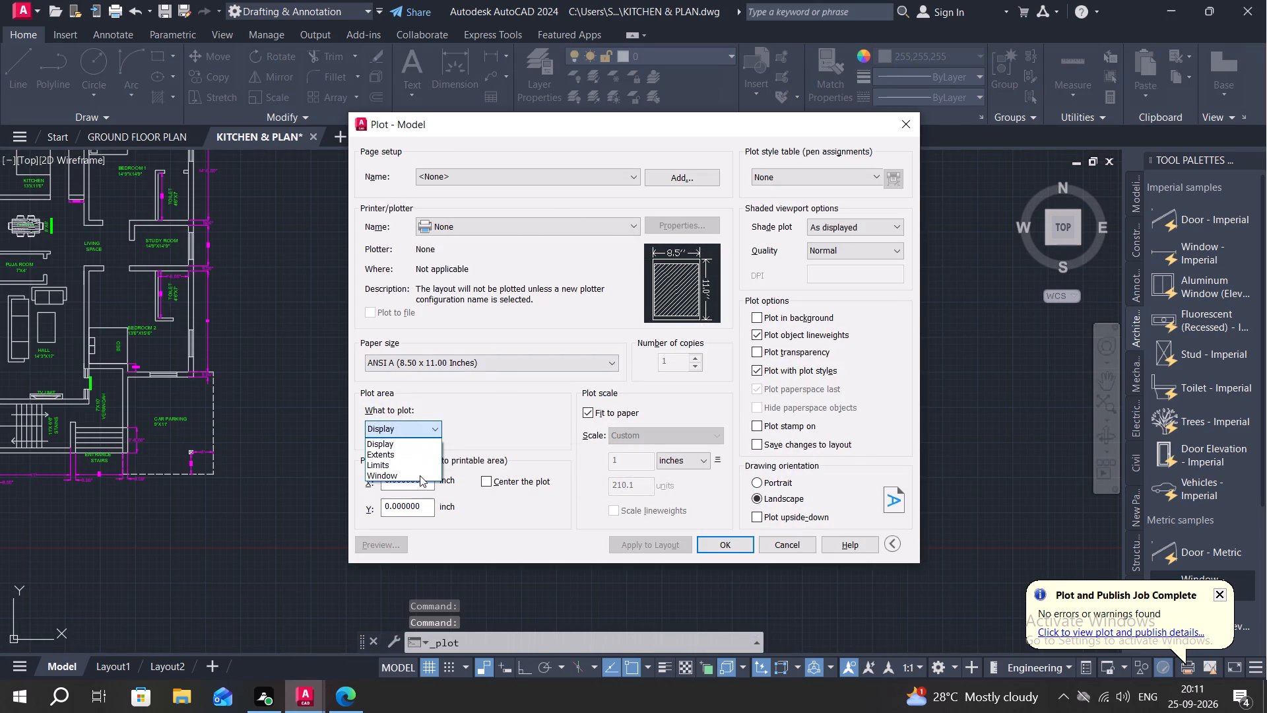
left_click_drag(554, 223, 693, 238)
left_click(861, 584)
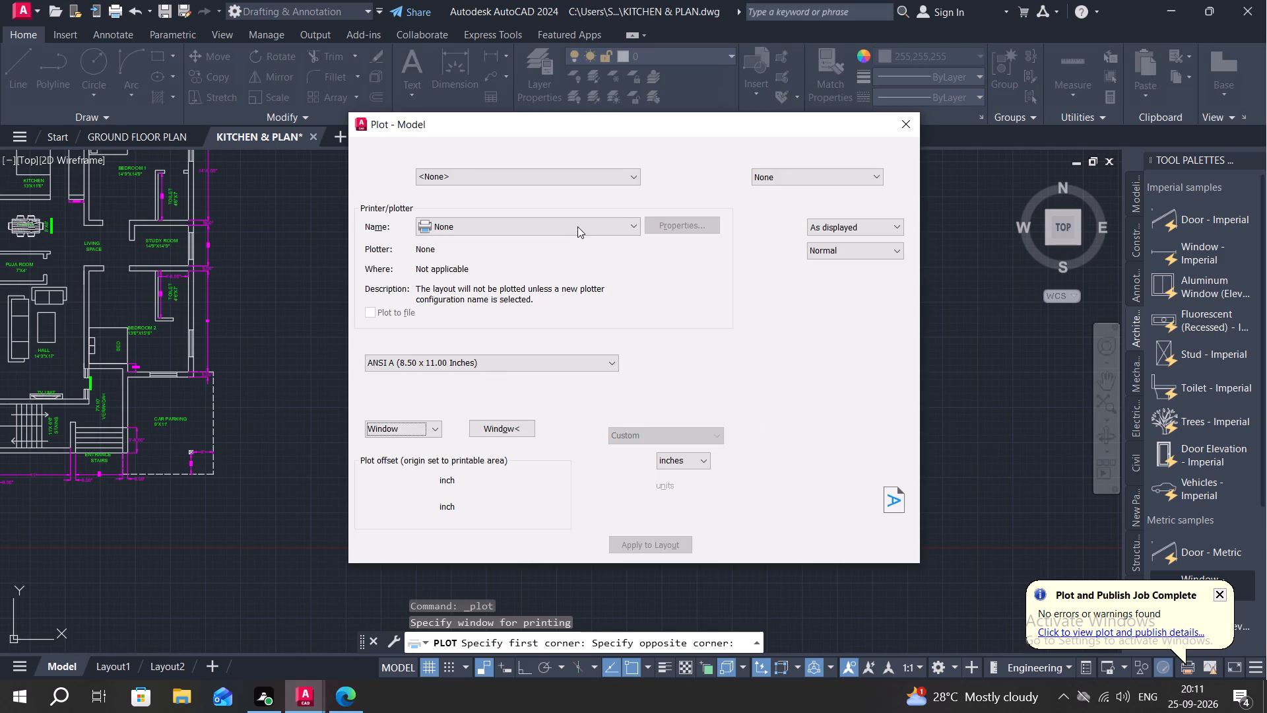
left_click(577, 226)
left_click(478, 417)
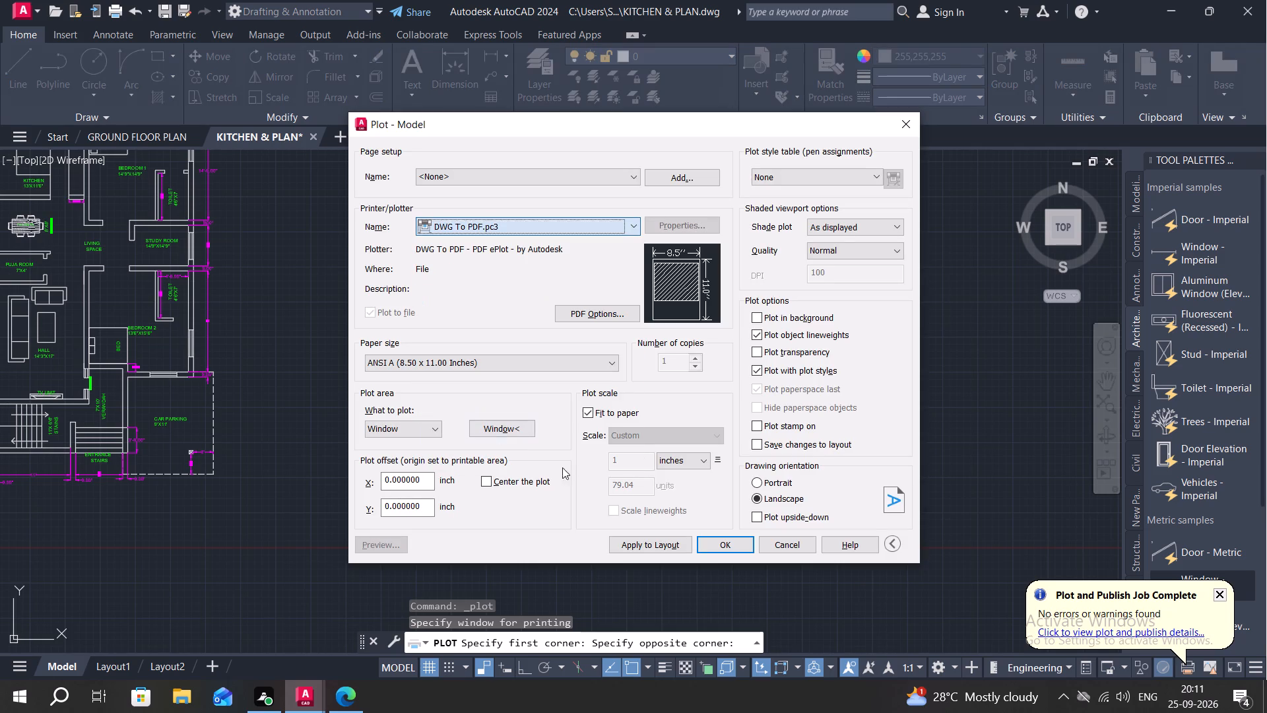
Plot the house plan to a PDF named KITCHEN in Documents, overwriting the existing file.
left_click(727, 546)
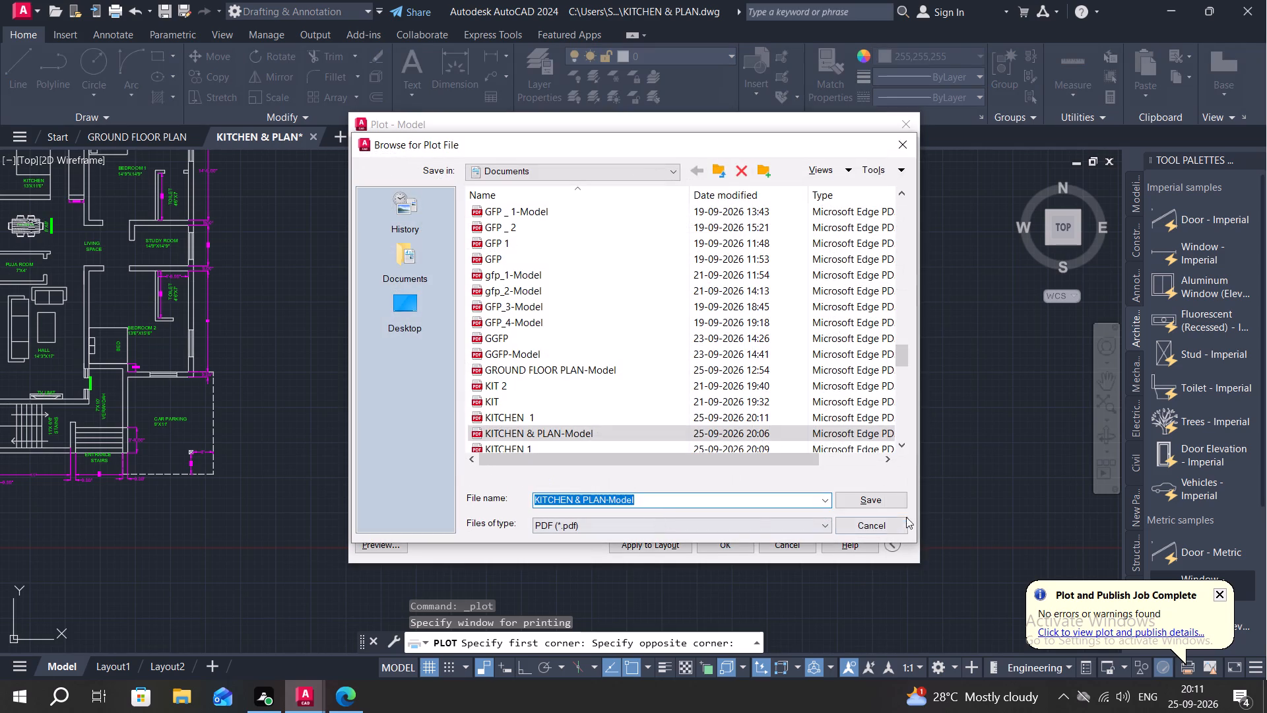
left_click(695, 497)
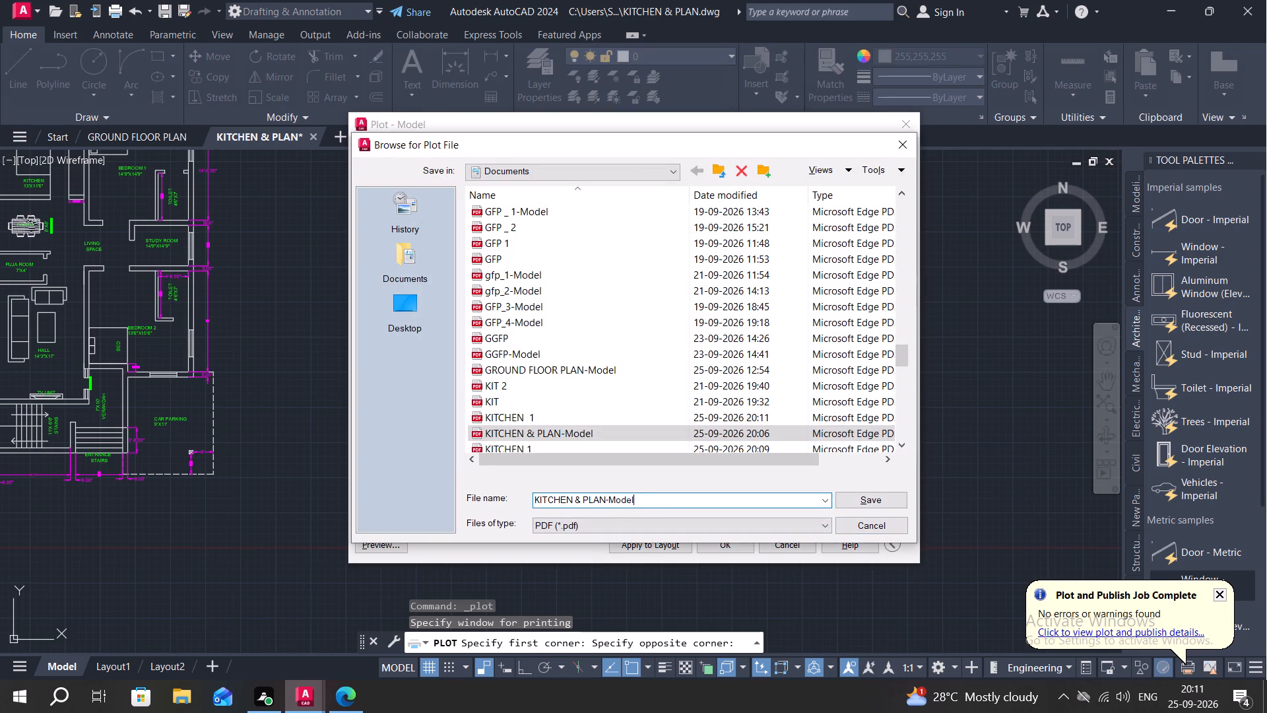
key("BackSpace")
key("BackSpace")
key("BackSpace")
key("BackSpace")
key("BackSpace")
key("BackSpace")
key("BackSpace")
key("BackSpace")
key("BackSpace")
key("BackSpace")
key("BackSpace")
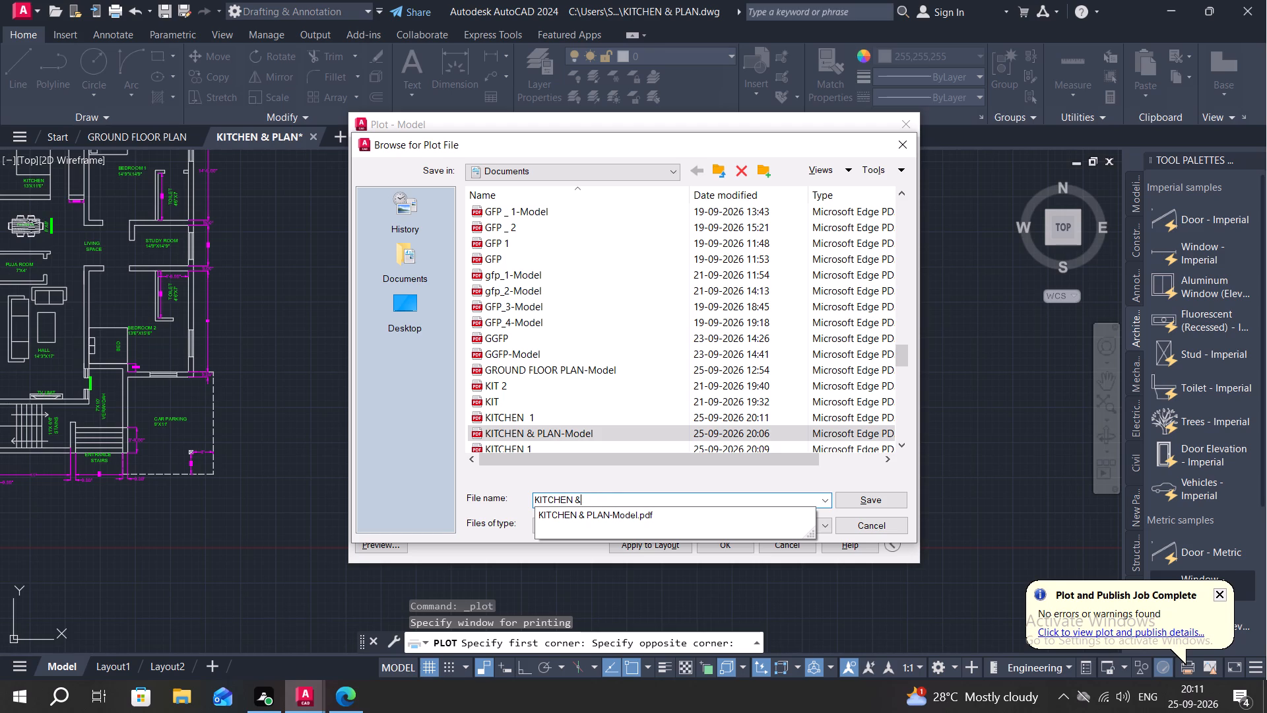
key("BackSpace")
key("Escape")
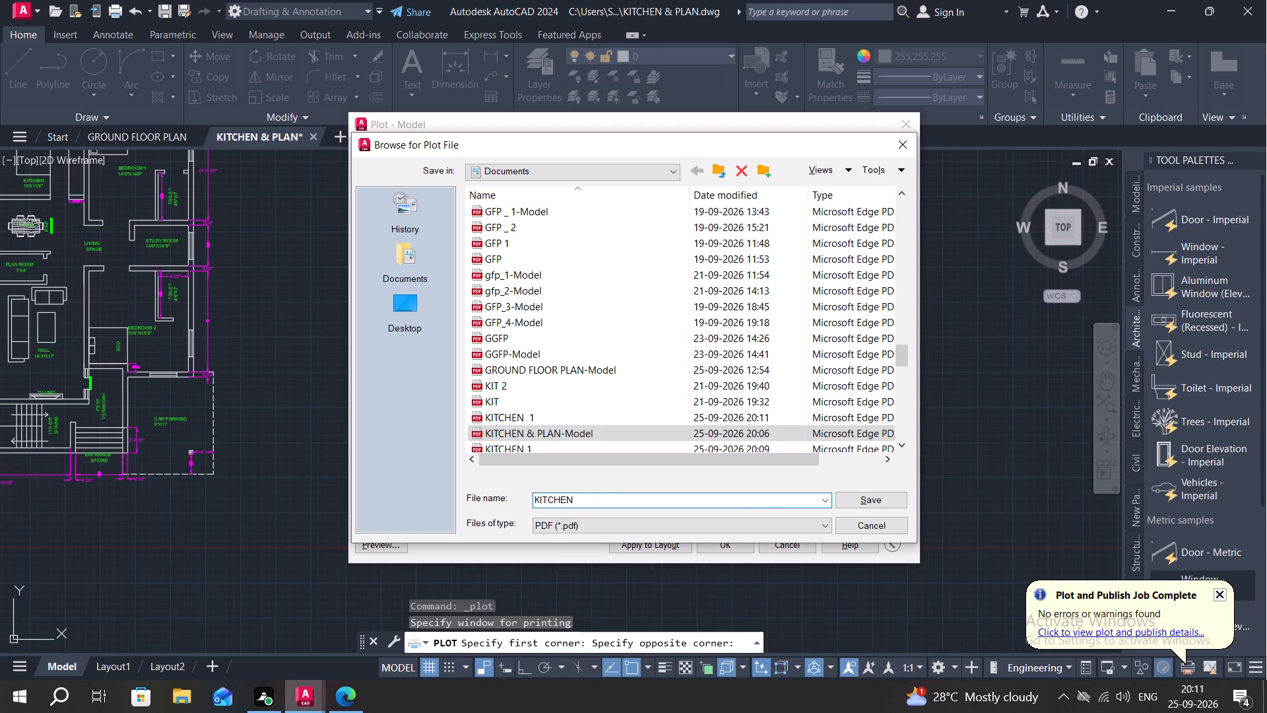
key("1")
key("BackSpace")
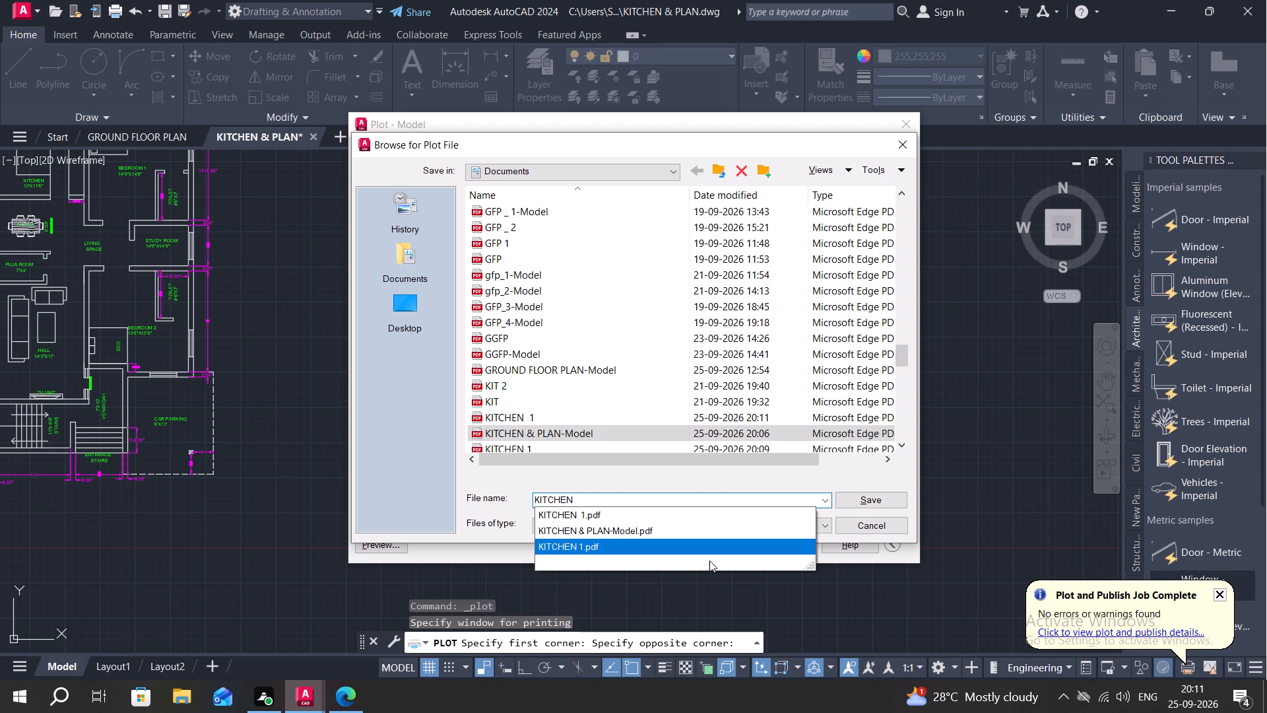
left_click(864, 502)
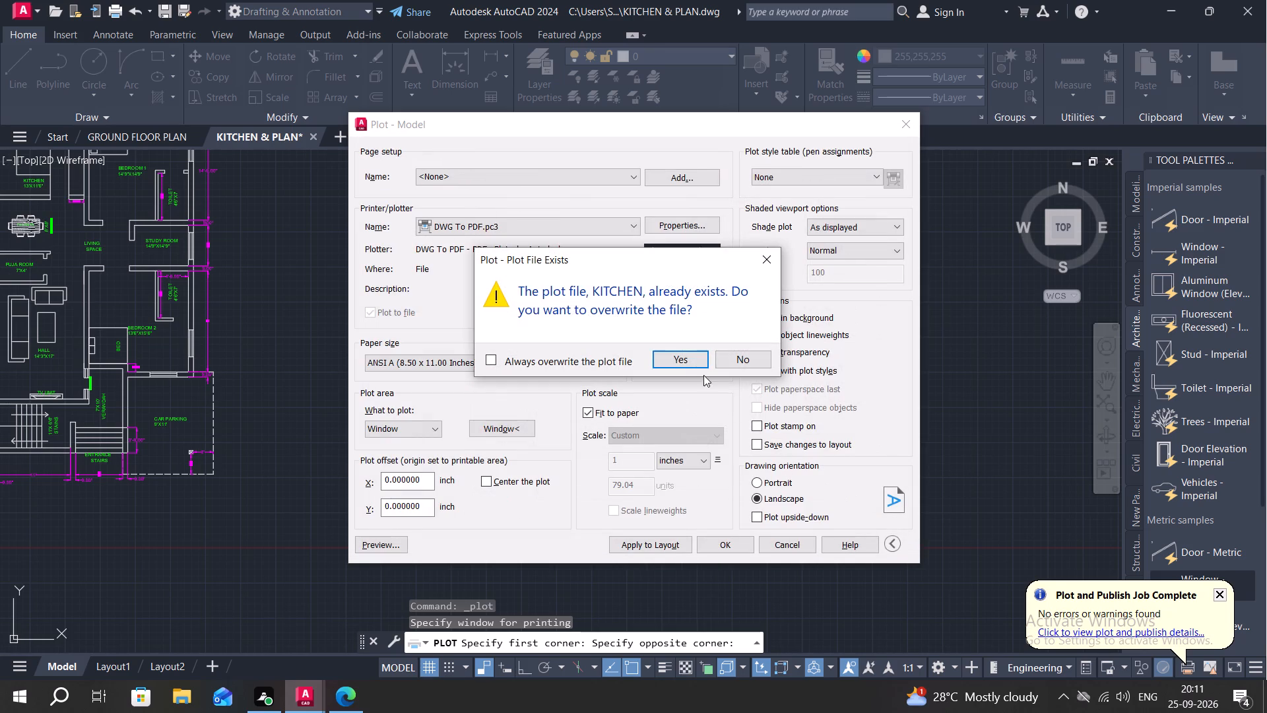
left_click(688, 361)
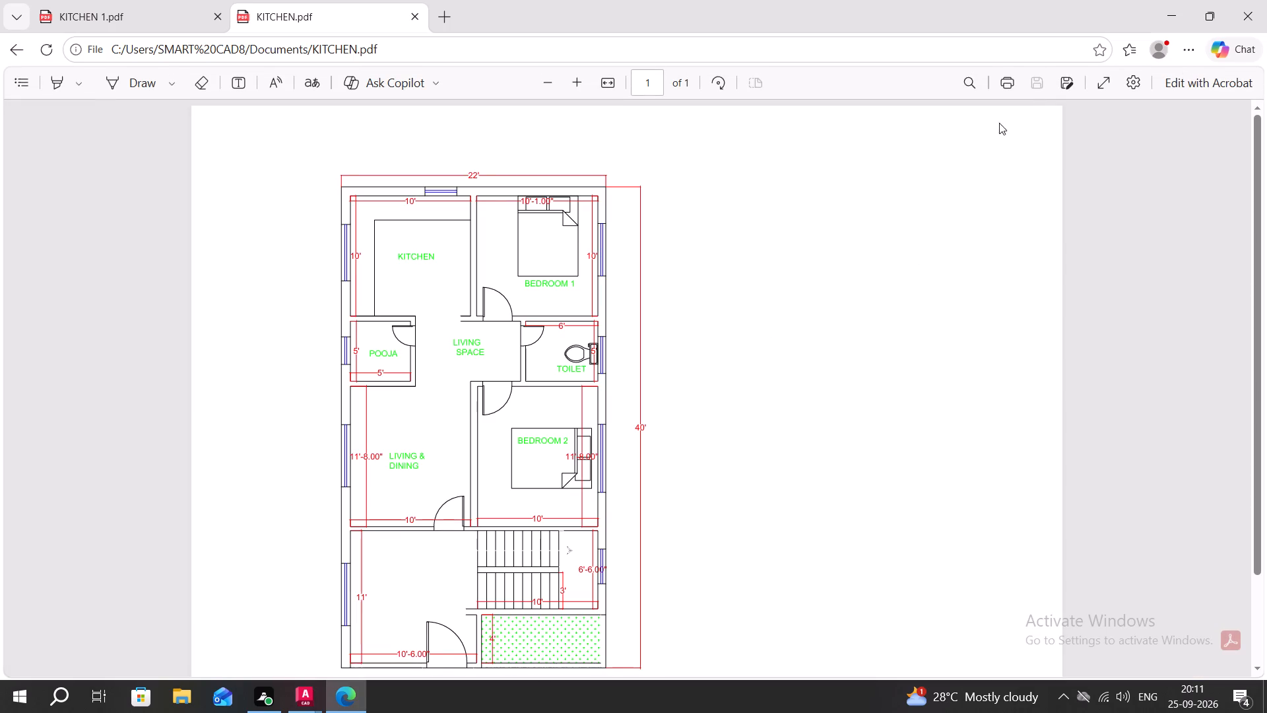
Save a copy of the house plan PDF to the Desktop as KITCHEN and close the PDF viewer.
left_click(1066, 78)
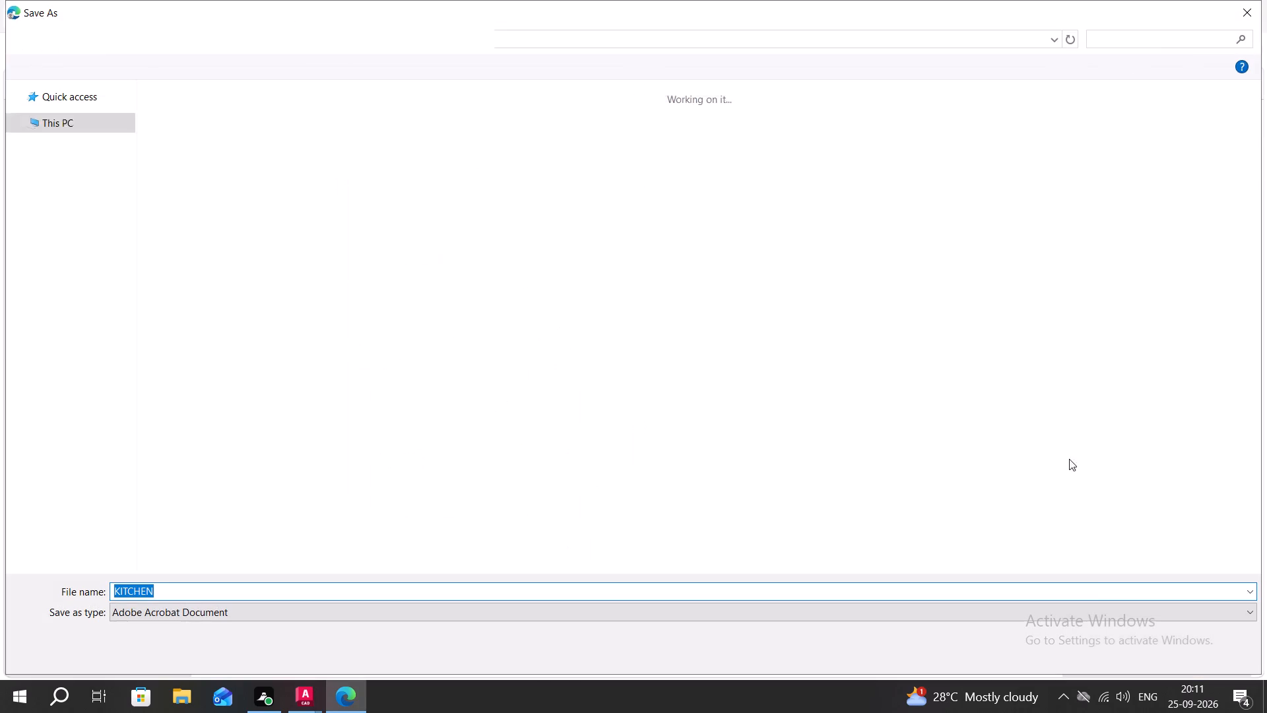
left_click(1115, 646)
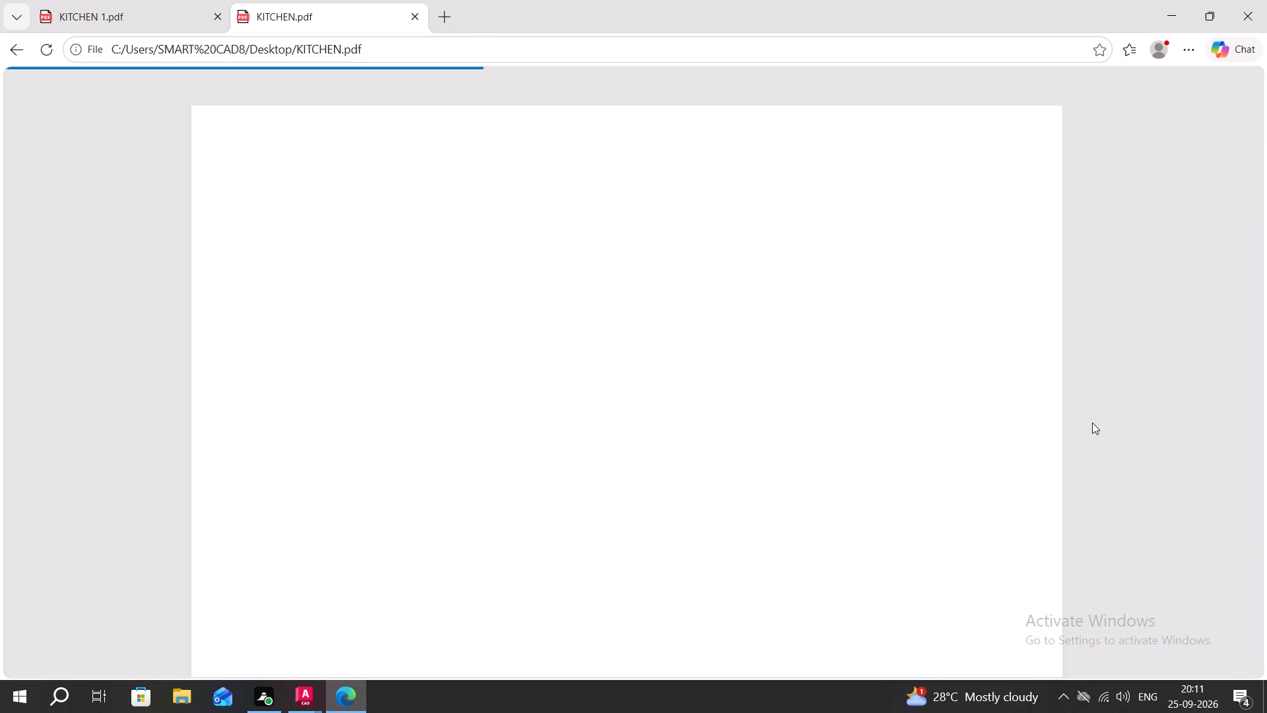
left_click(1254, 5)
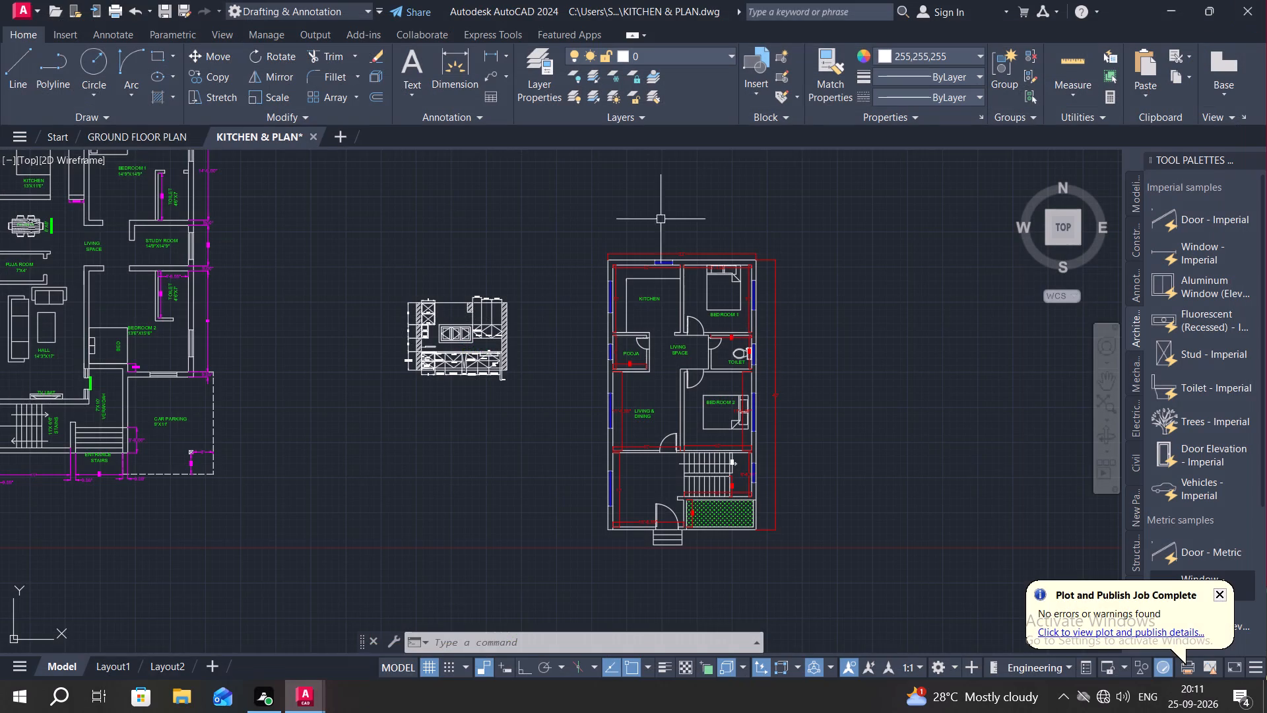
Save the drawing as KITCHEN & PLAN in Documents, replacing the existing file.
scroll(581, 318, "down", 1)
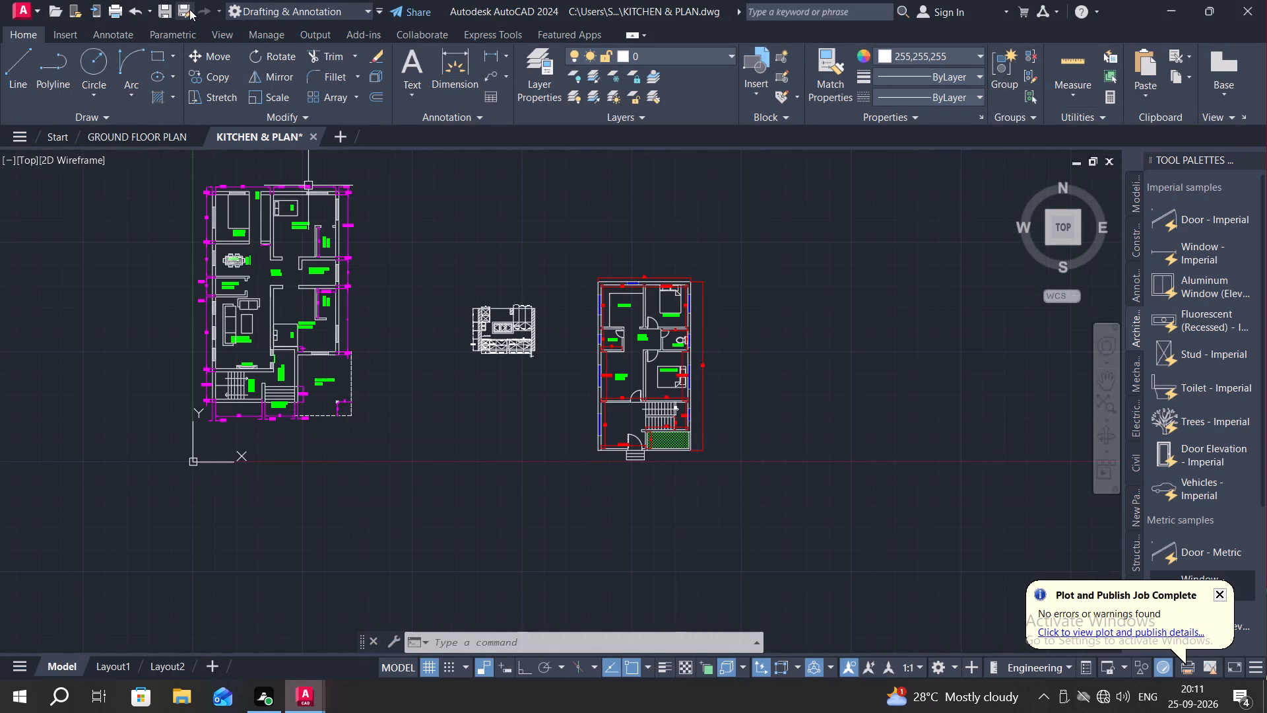
left_click(189, 9)
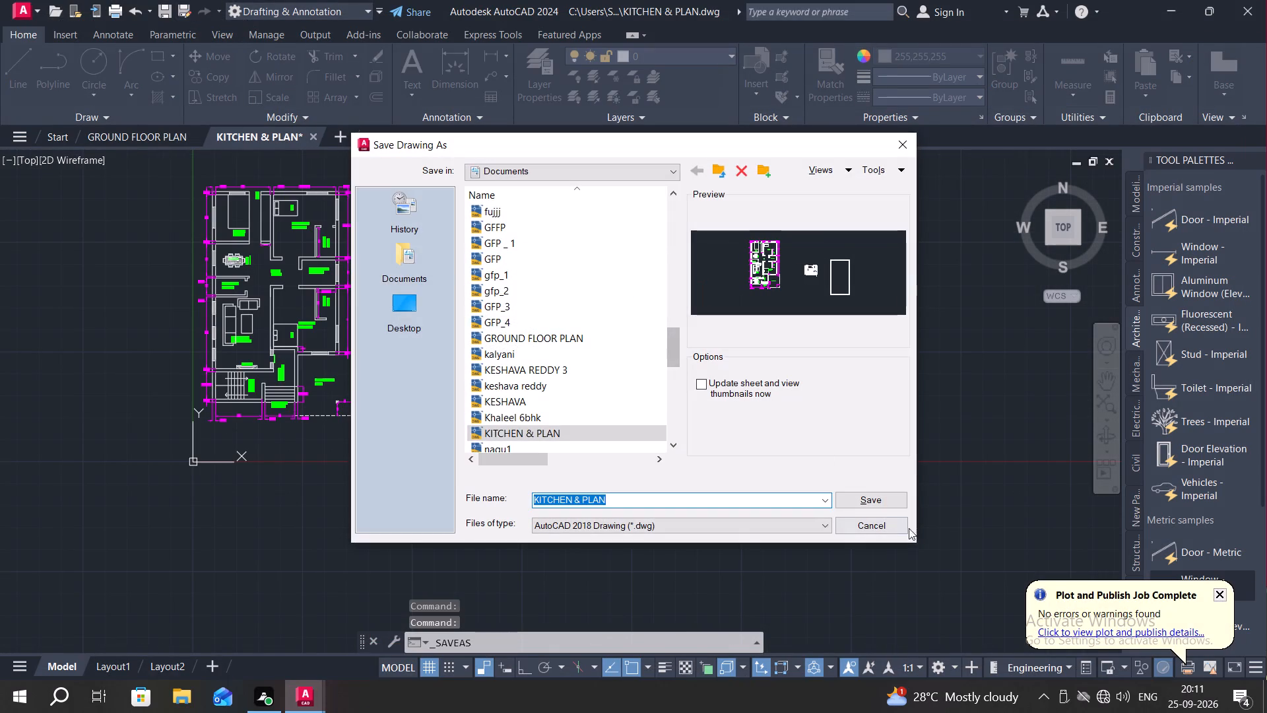
left_click(880, 499)
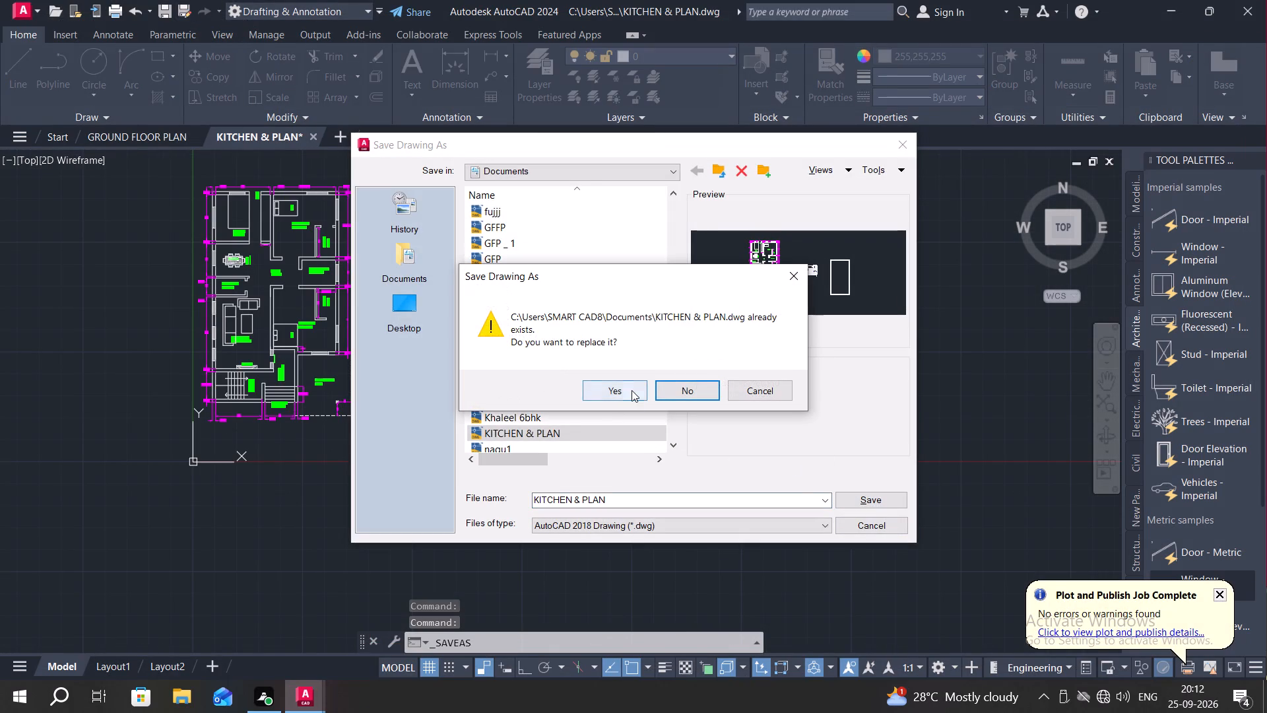
left_click(631, 390)
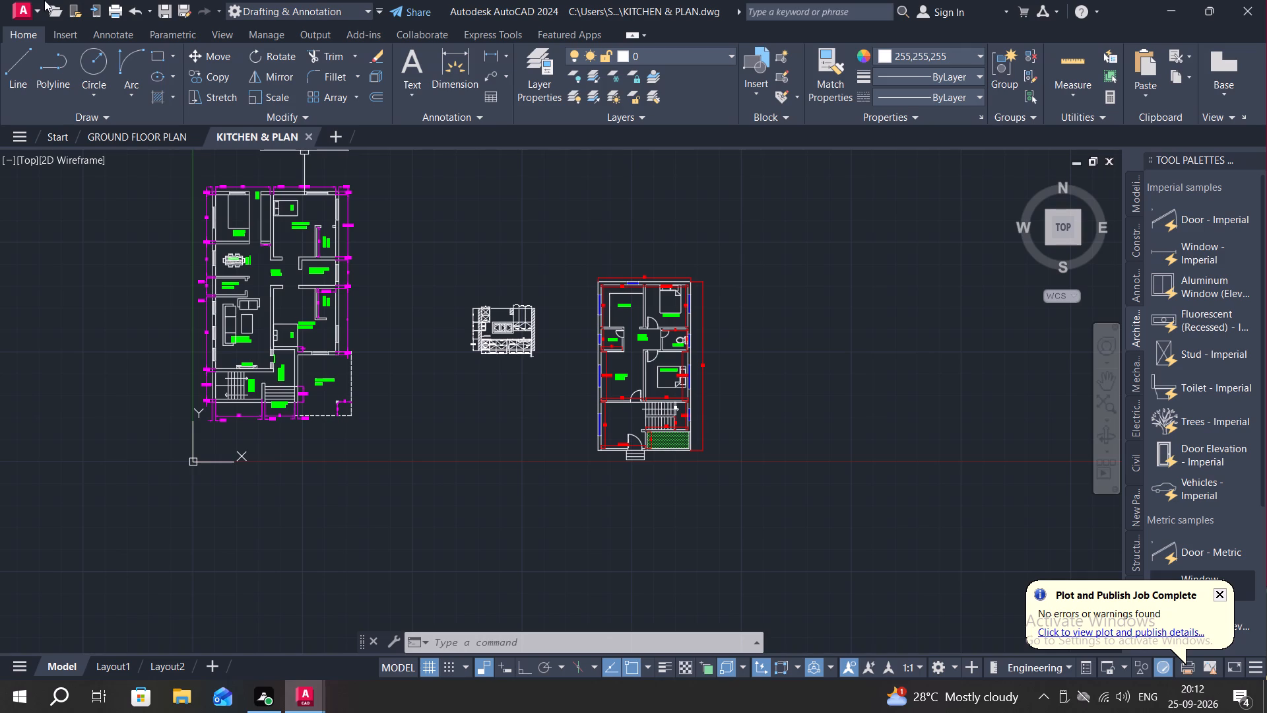
Look over the house plan and the kitchen elevation in the saved drawing.
middle_click_drag(426, 223, 484, 222)
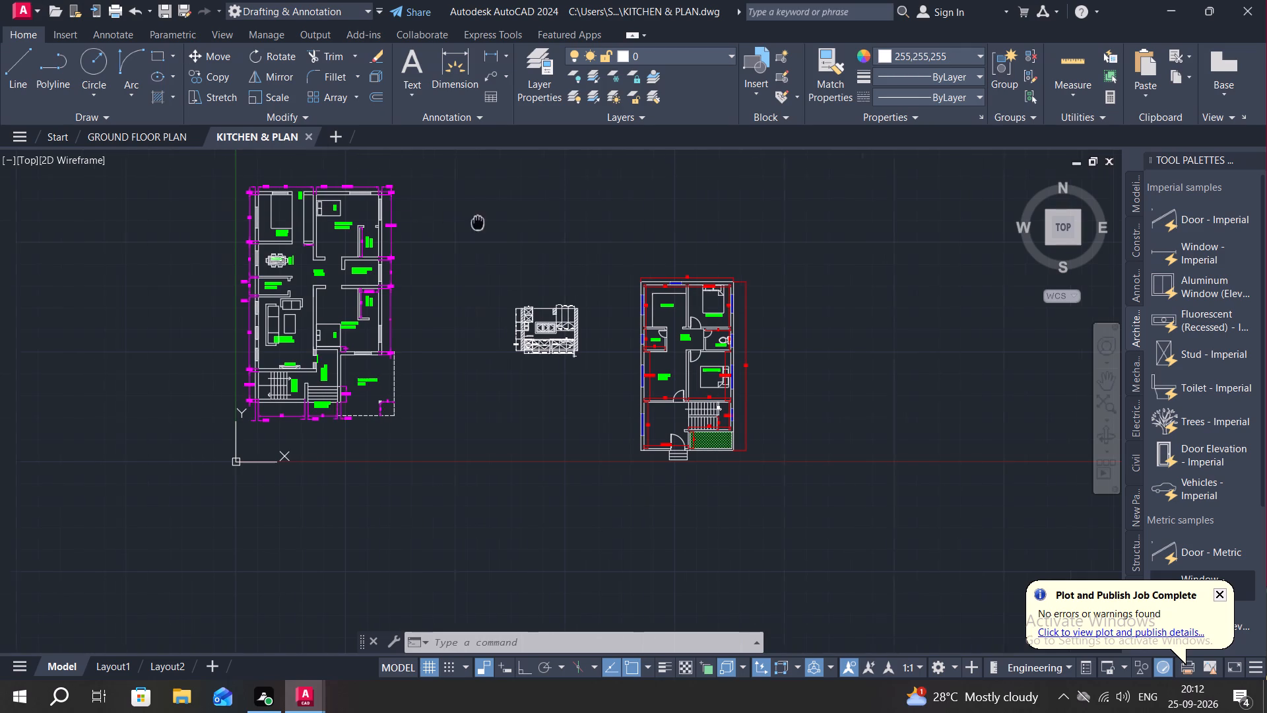
middle_click_drag(484, 222, 486, 222)
scroll(655, 335, "up", 2)
middle_click_drag(652, 337, 641, 336)
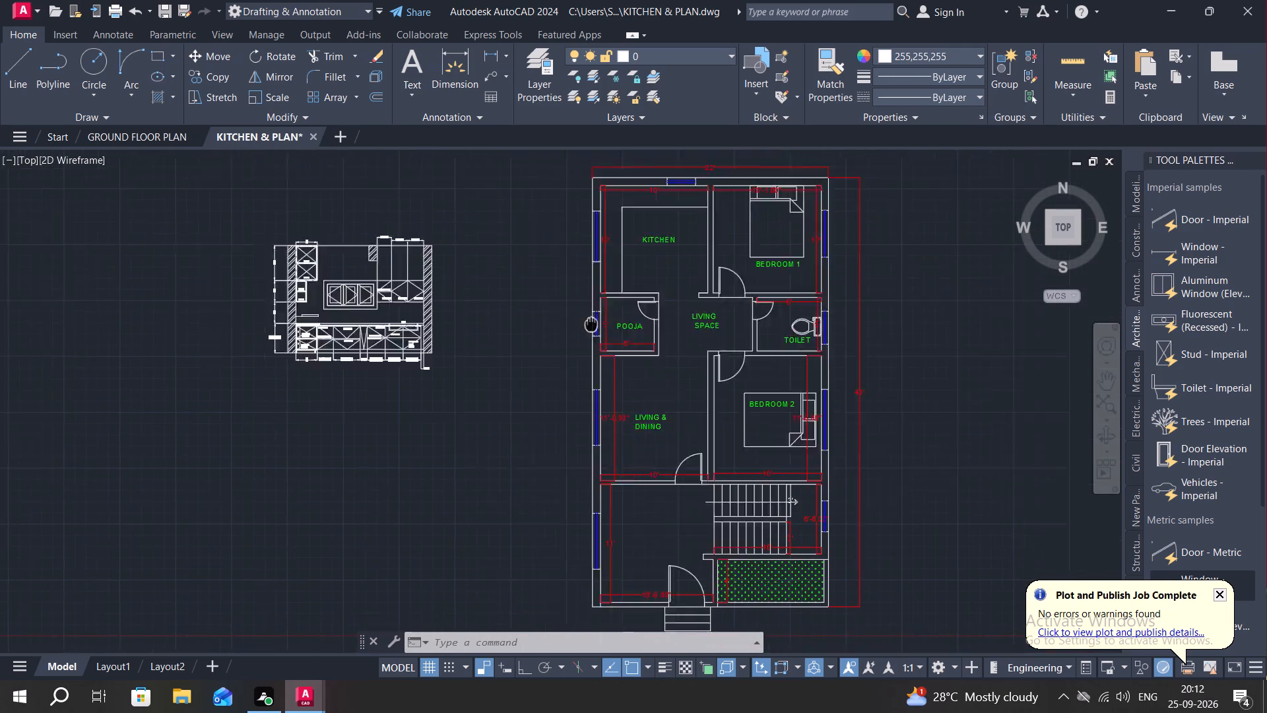
middle_click_drag(641, 336, 670, 346)
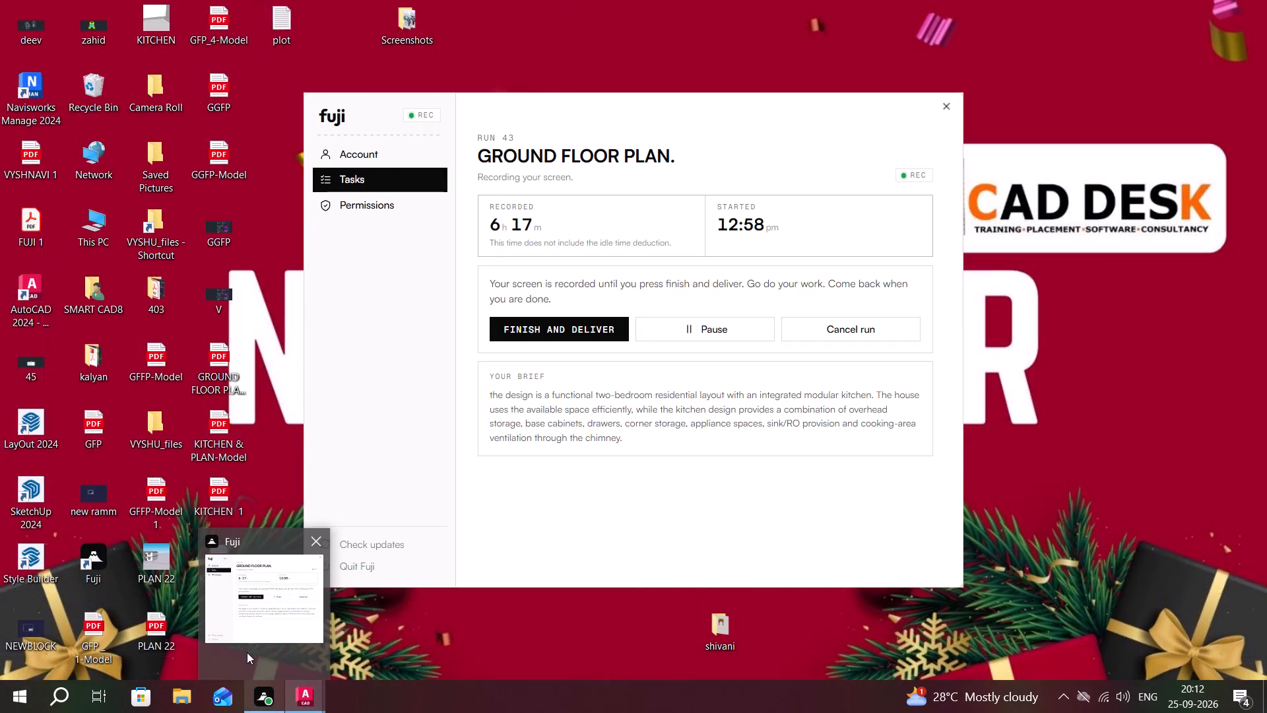
middle_click_drag(521, 401, 496, 392)
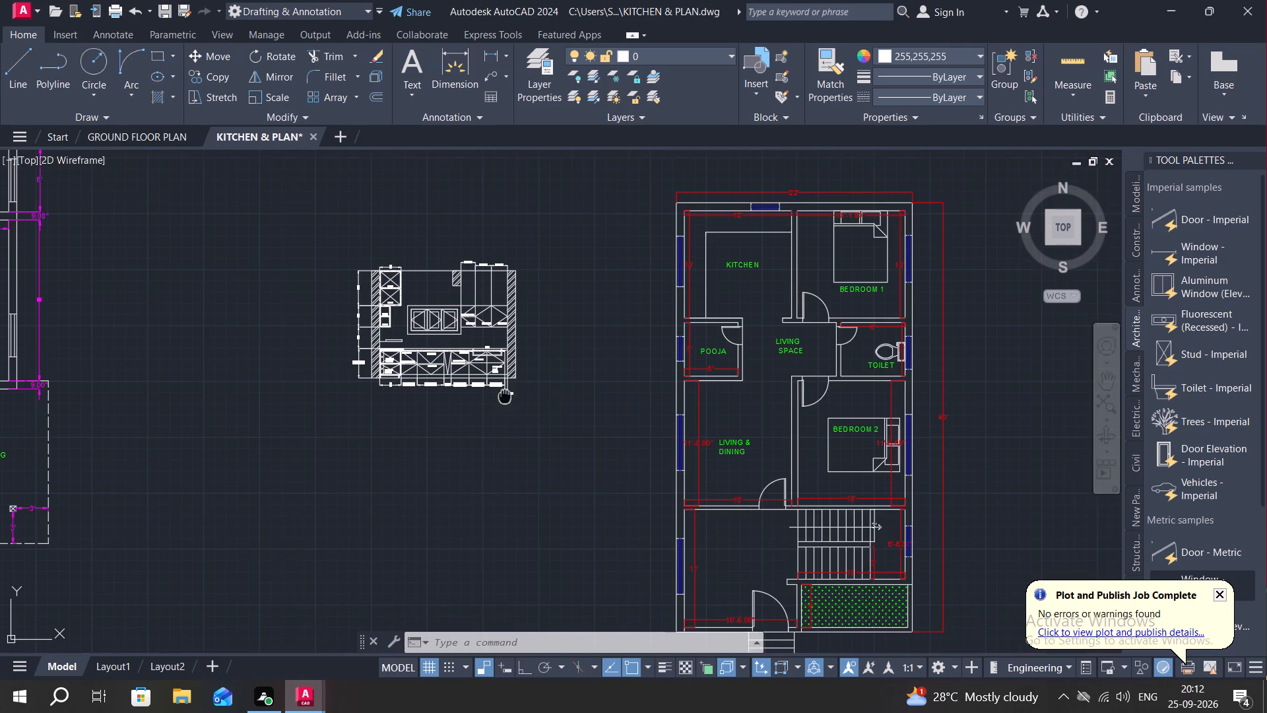
middle_click_drag(496, 392, 383, 286)
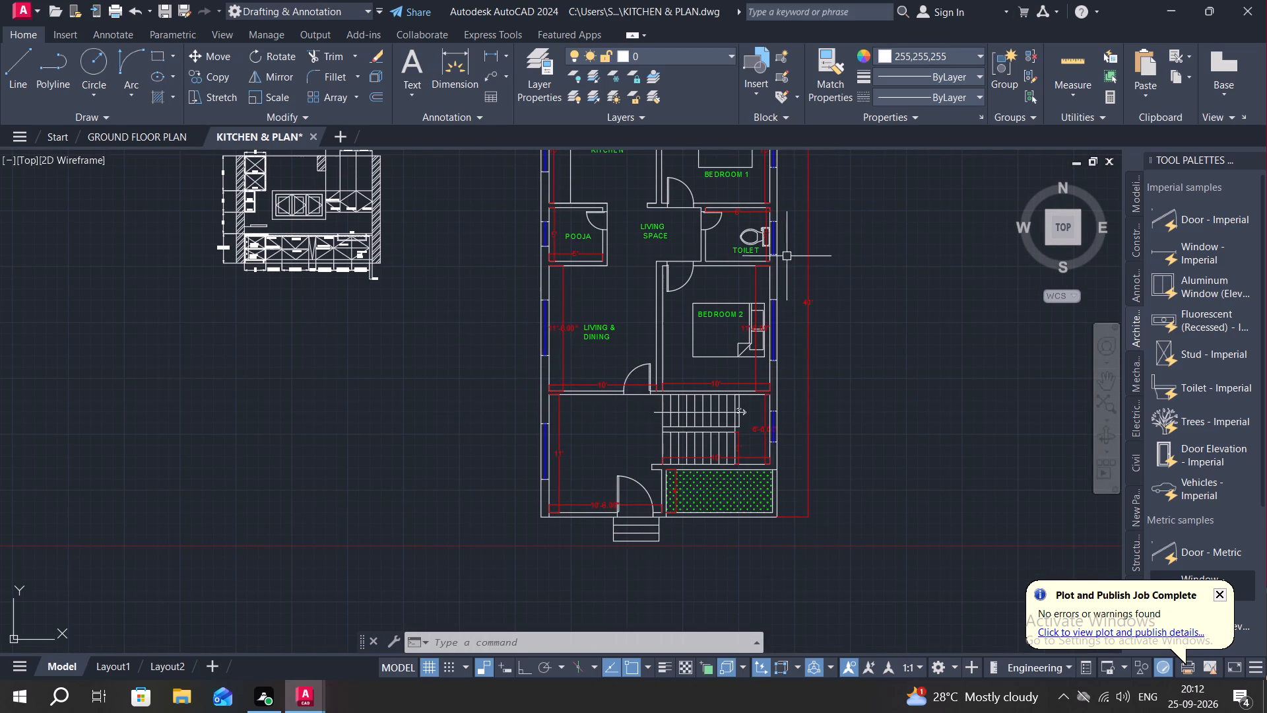
middle_click_drag(728, 260, 583, 343)
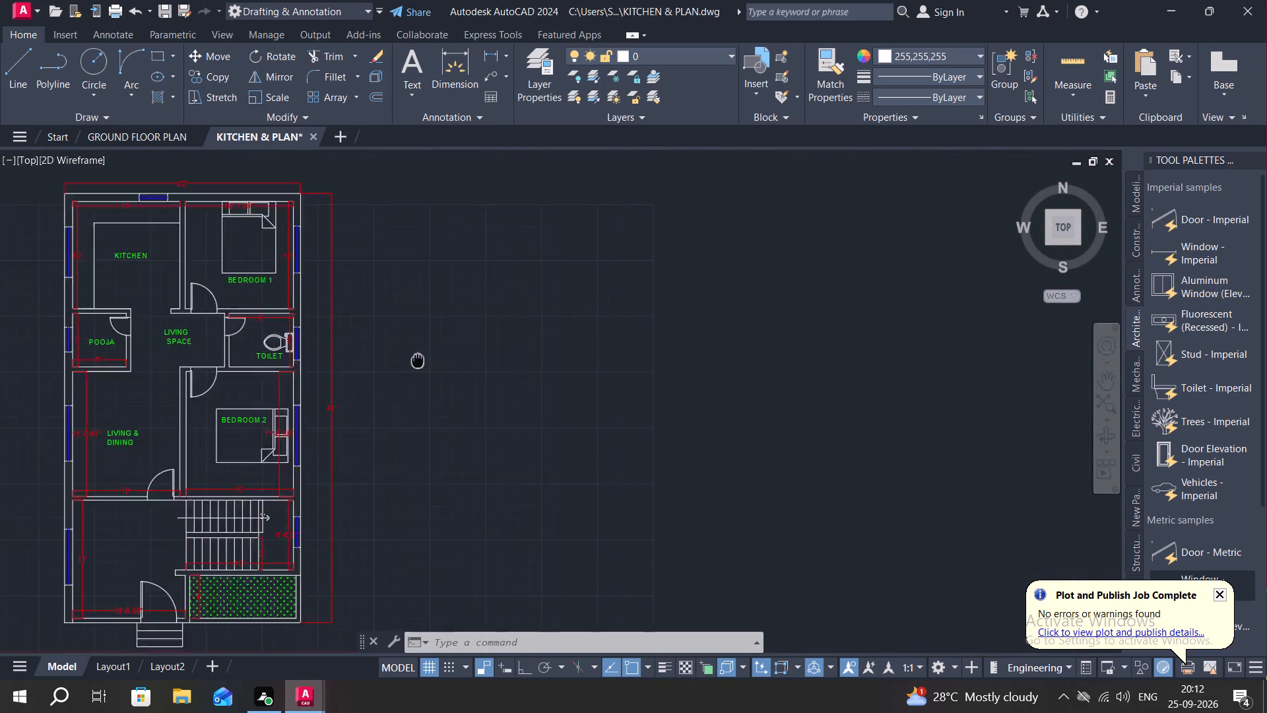
middle_click_drag(583, 343, 1177, 255)
Change the colour of the solid hatch framing the corner shelf unit in the kitchen elevation to black (0,0,0).
scroll(759, 291, "down", 1)
scroll(758, 293, "up", 1)
scroll(626, 228, "up", 5)
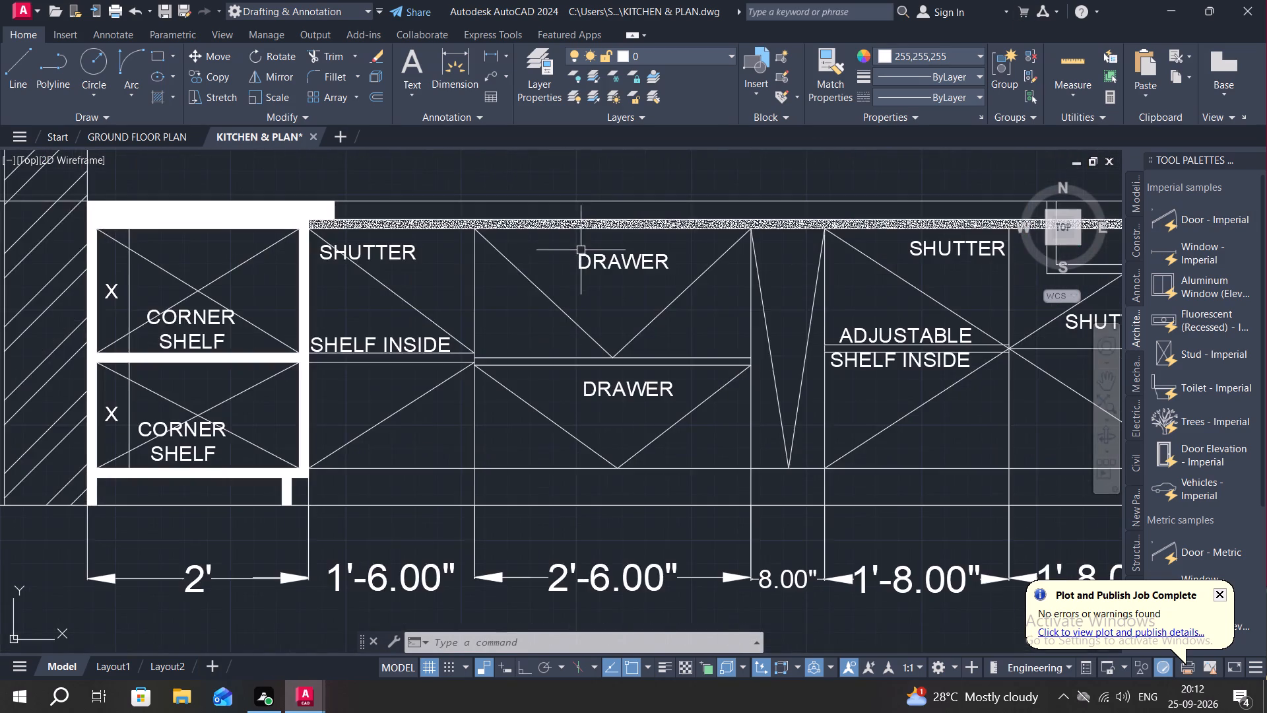
scroll(527, 287, "up", 1)
middle_click_drag(368, 195, 535, 324)
scroll(525, 326, "up", 1)
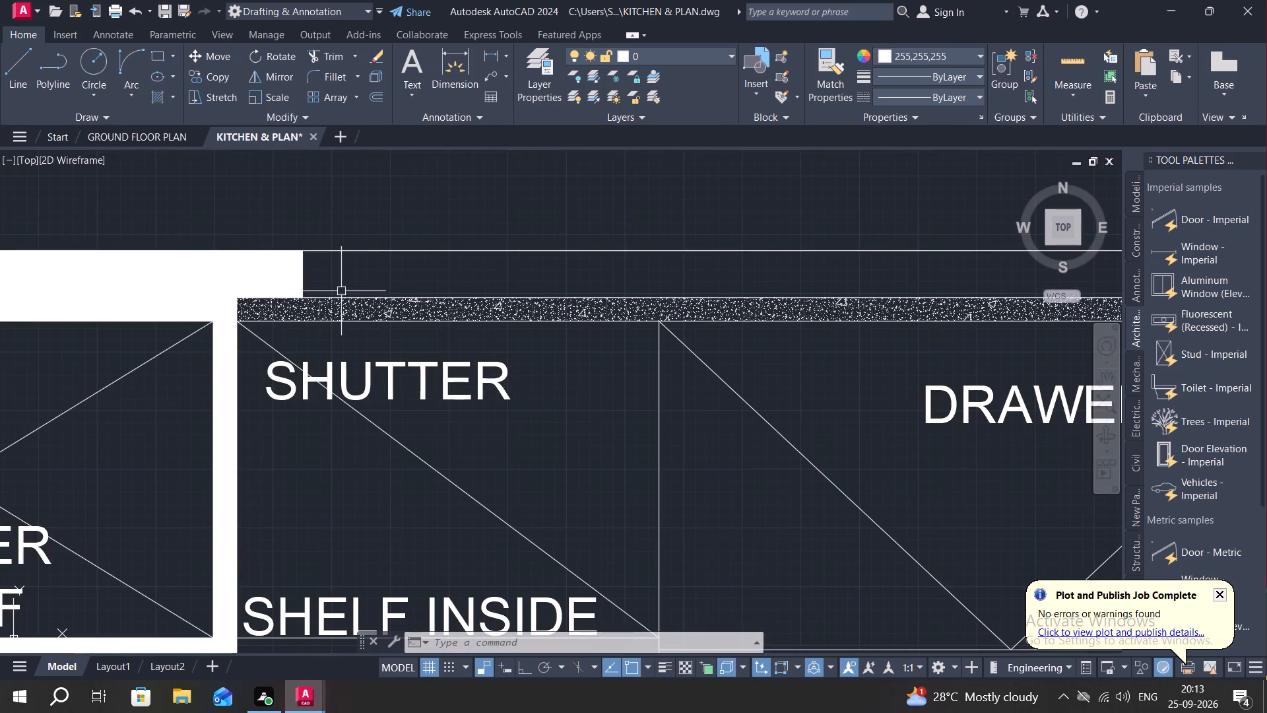
left_click(219, 298)
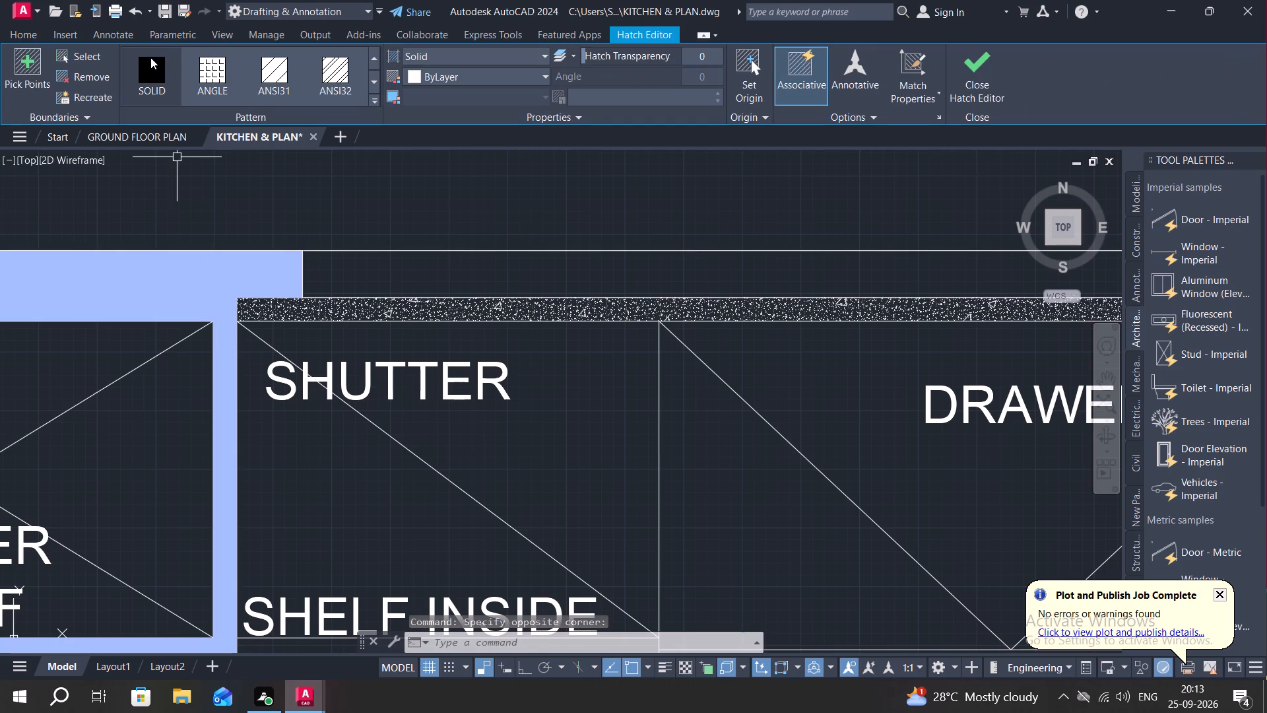
left_click(490, 71)
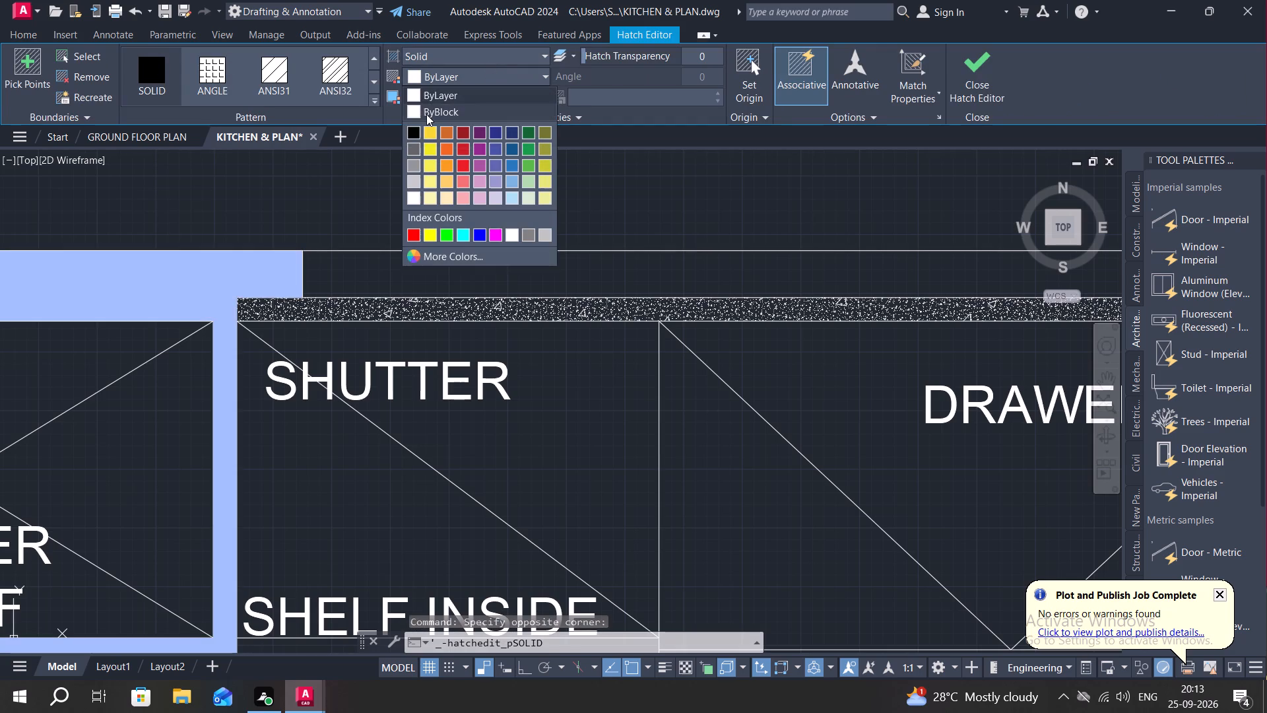
left_click(415, 130)
Set the hatch framing the wall shelves above the counter to the SOLID pattern in black (0,0,0).
scroll(327, 186, "down", 5)
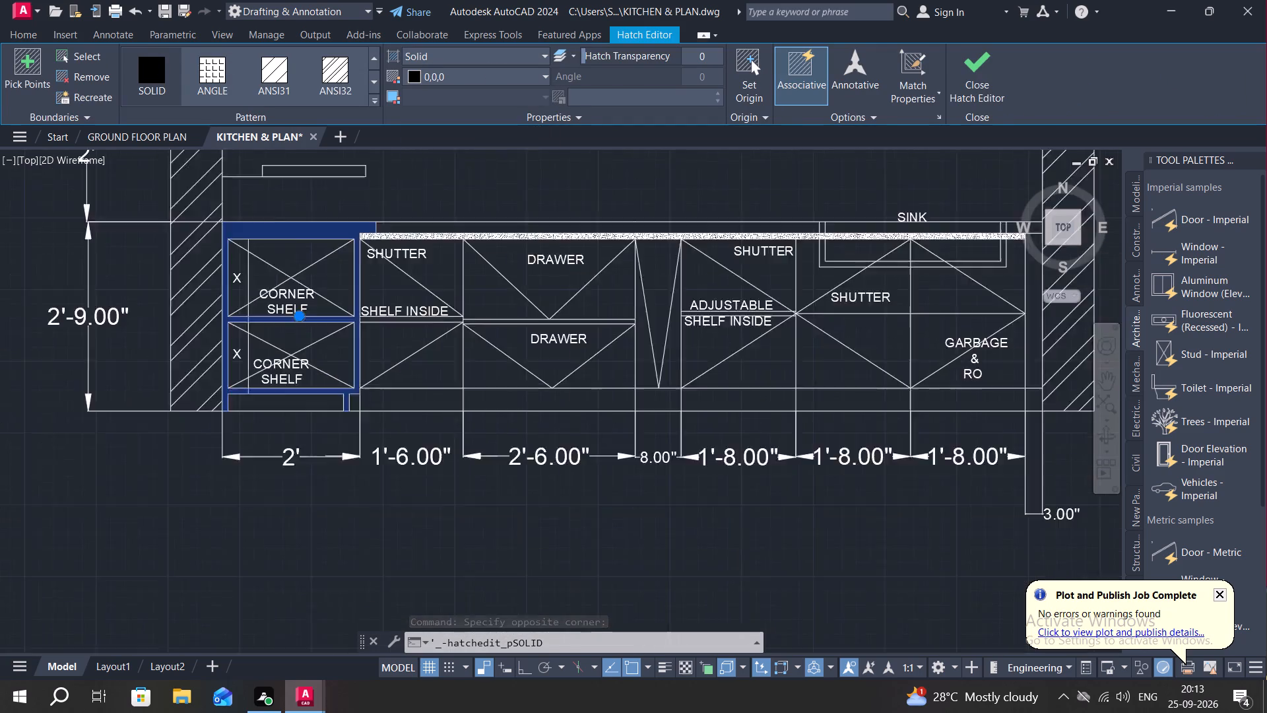
scroll(466, 237, "down", 2)
scroll(400, 157, "down", 1)
scroll(400, 157, "up", 1)
scroll(461, 188, "up", 2)
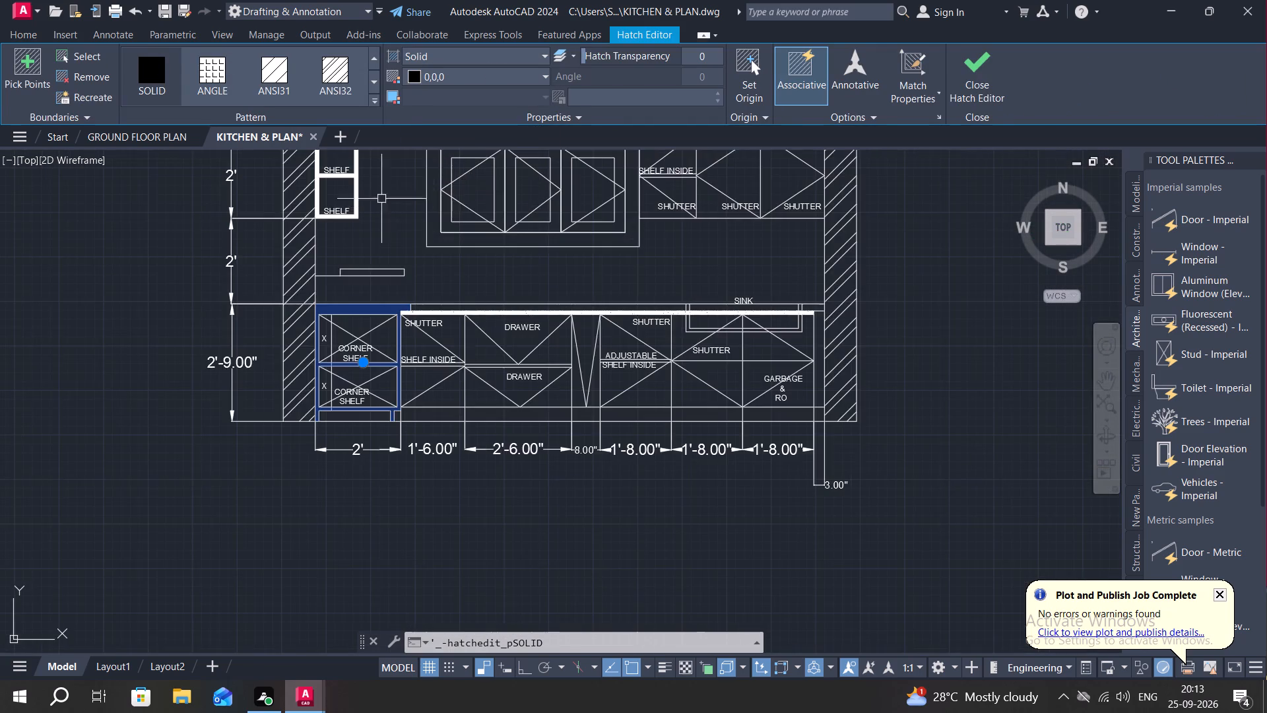
scroll(373, 182, "up", 3)
left_click(300, 202)
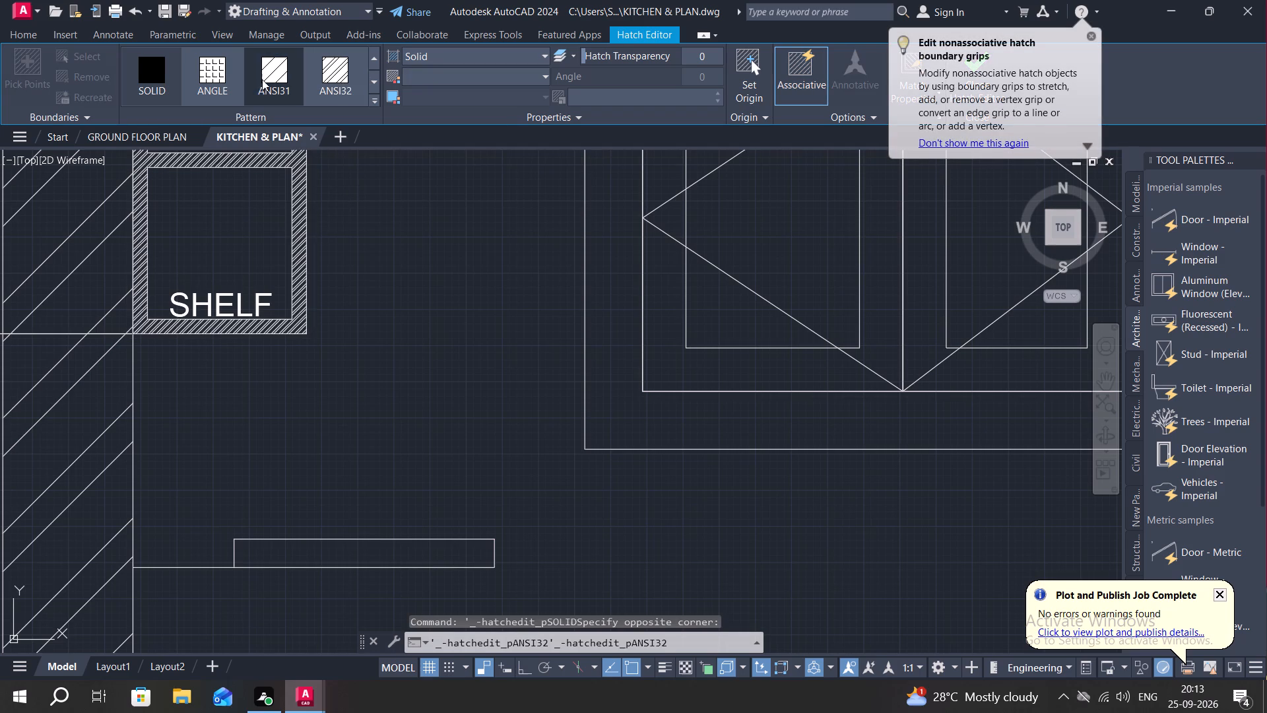
left_click(140, 72)
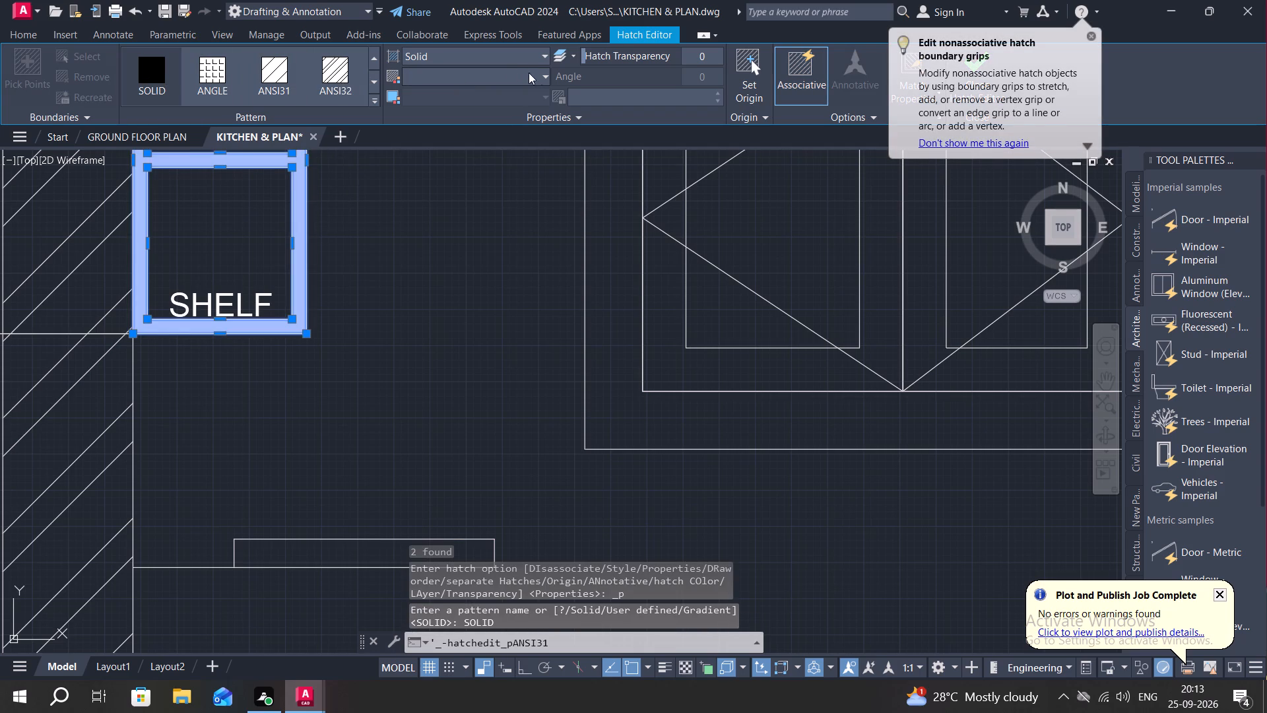
left_click(548, 74)
left_click(416, 125)
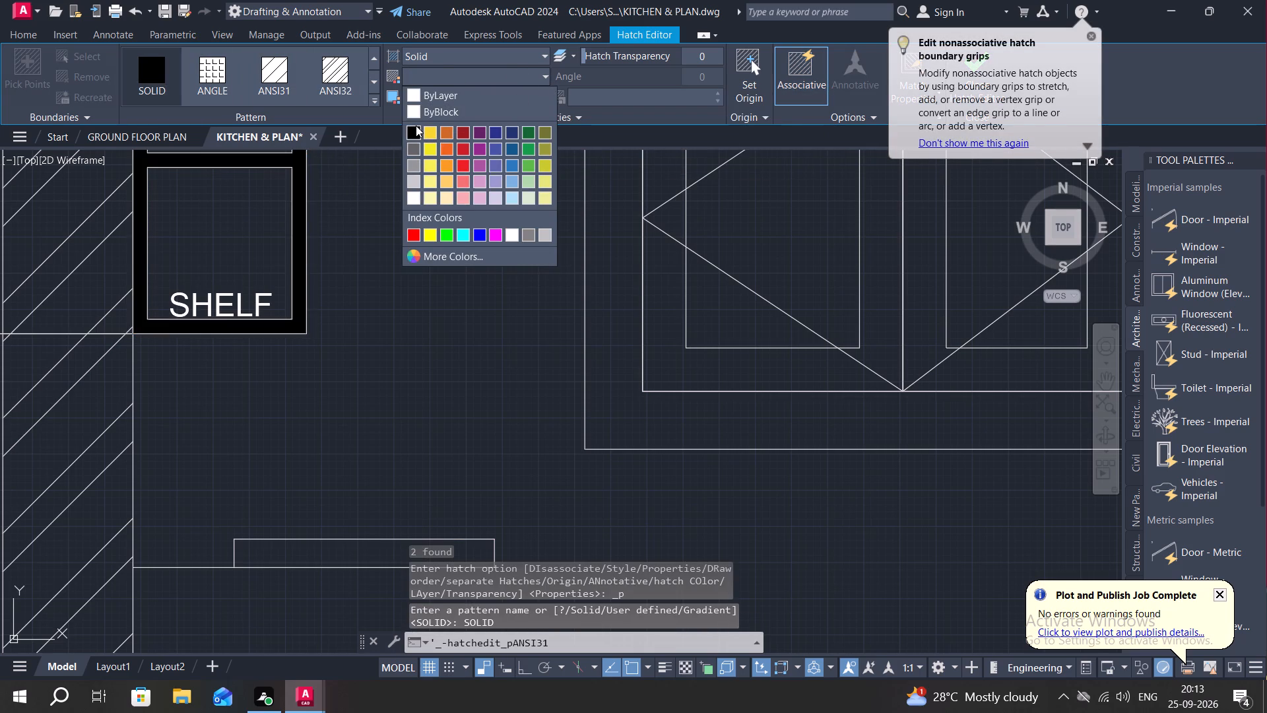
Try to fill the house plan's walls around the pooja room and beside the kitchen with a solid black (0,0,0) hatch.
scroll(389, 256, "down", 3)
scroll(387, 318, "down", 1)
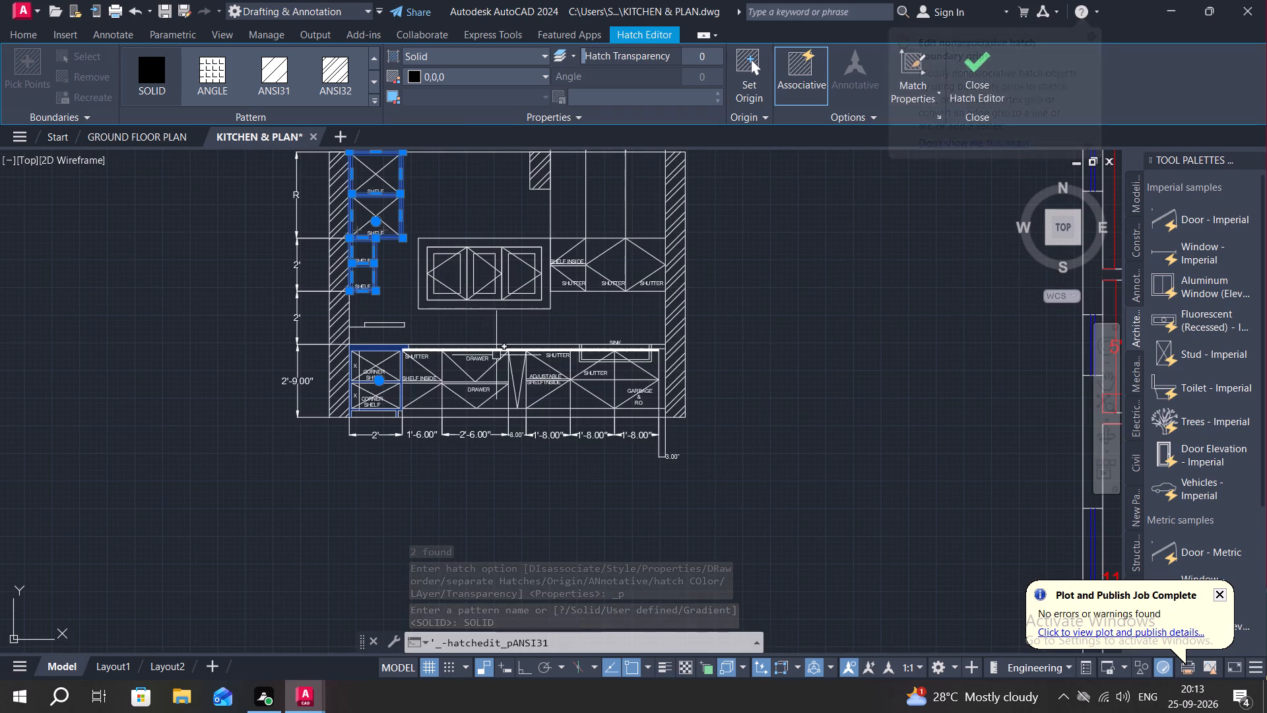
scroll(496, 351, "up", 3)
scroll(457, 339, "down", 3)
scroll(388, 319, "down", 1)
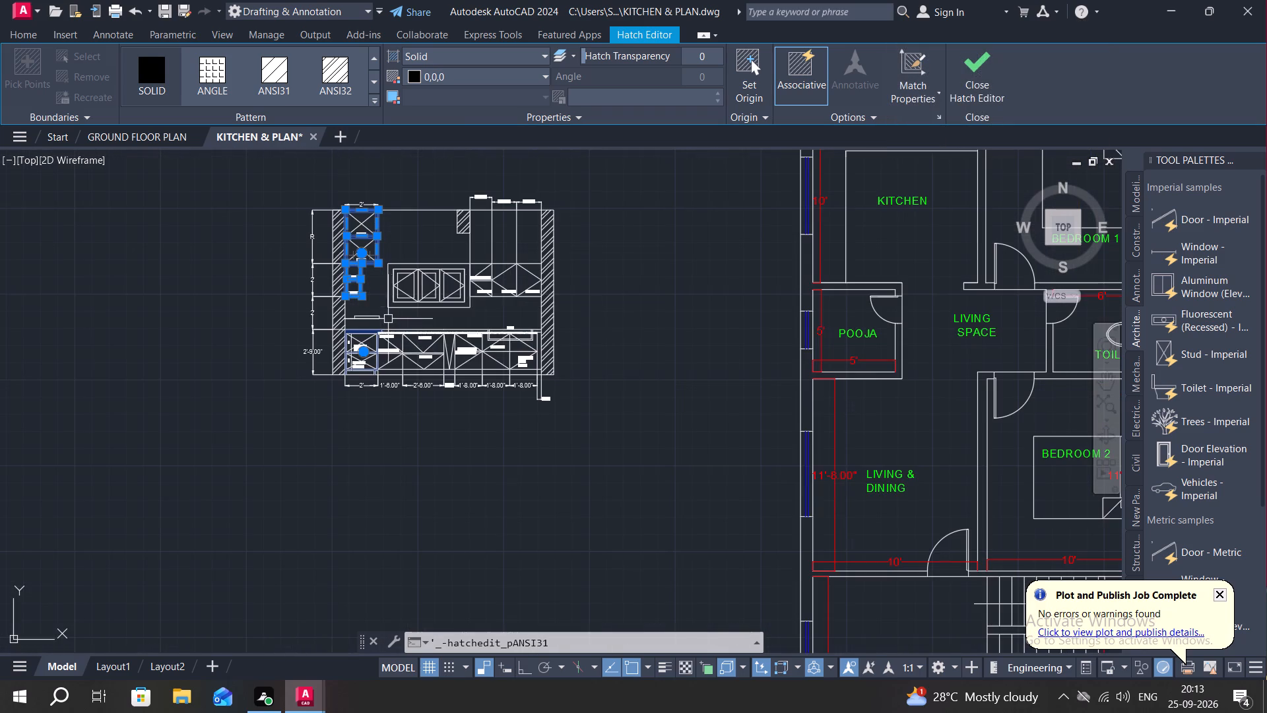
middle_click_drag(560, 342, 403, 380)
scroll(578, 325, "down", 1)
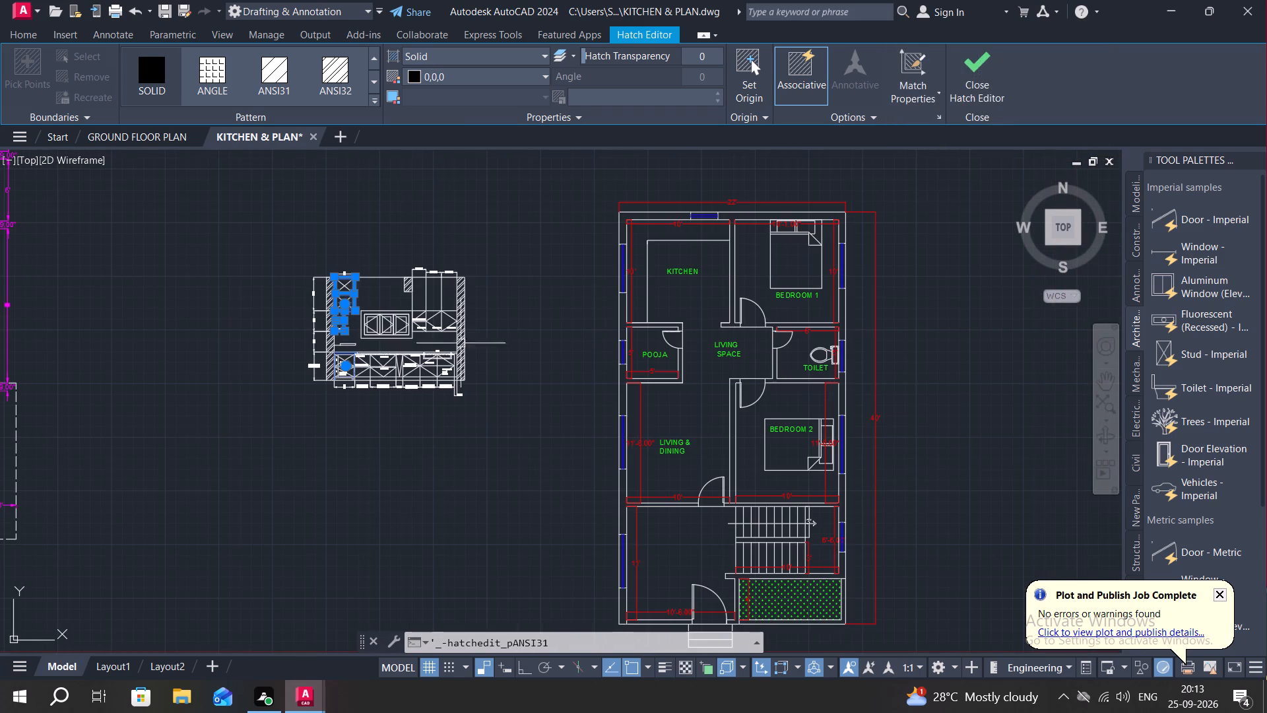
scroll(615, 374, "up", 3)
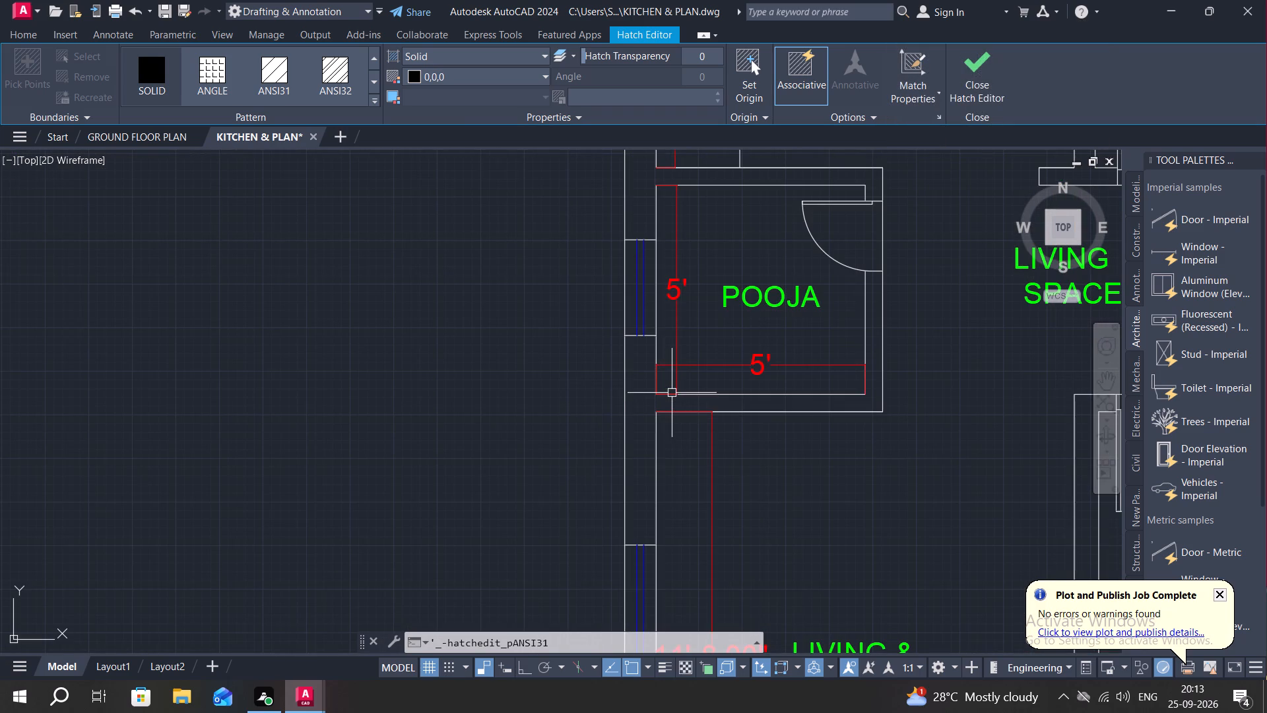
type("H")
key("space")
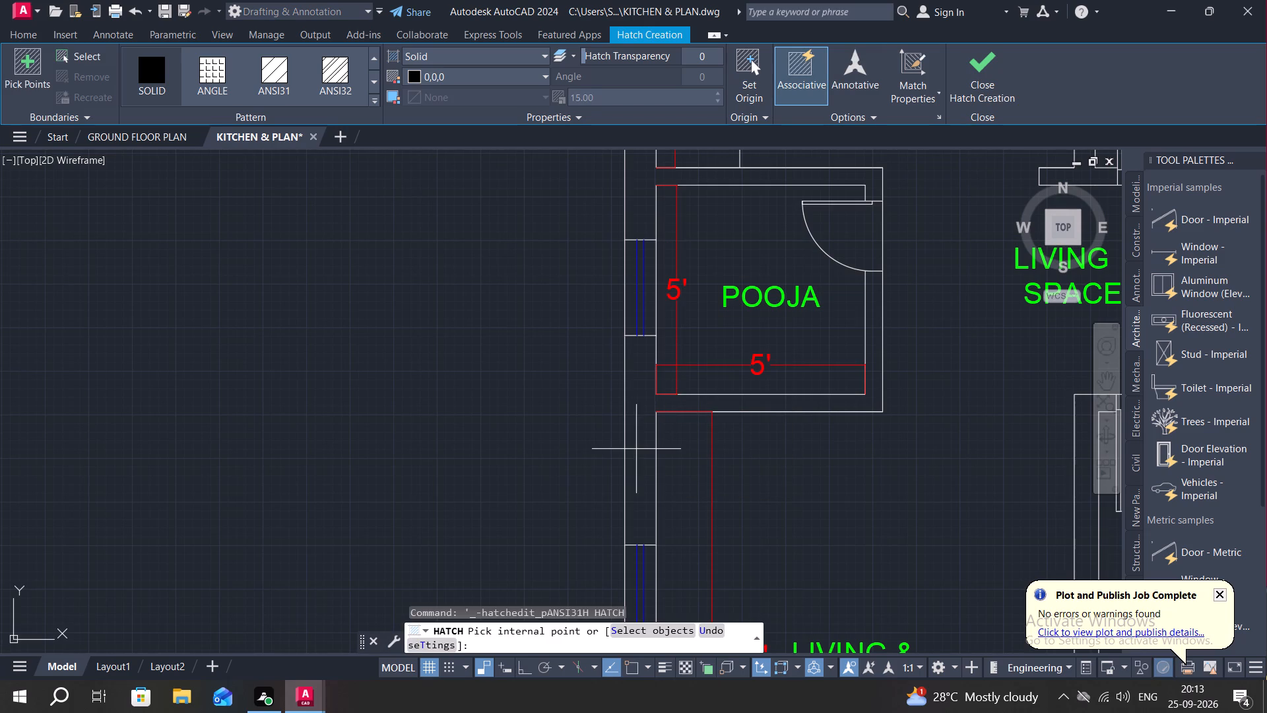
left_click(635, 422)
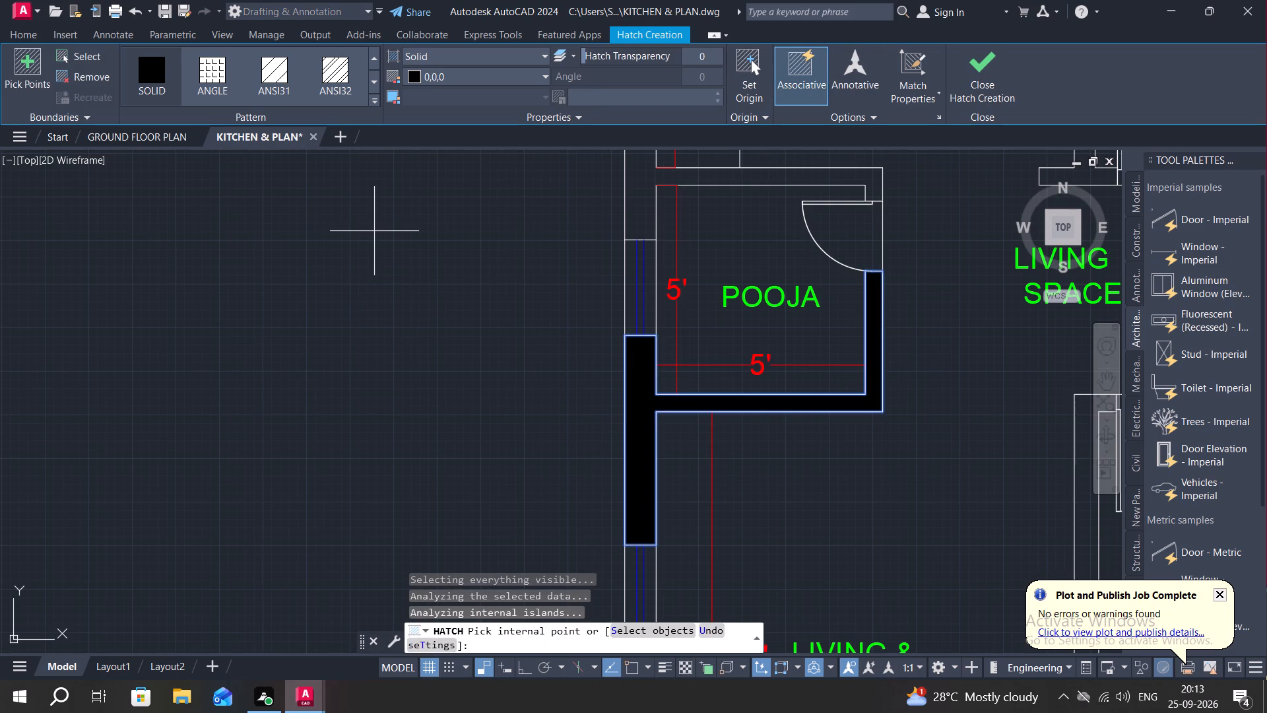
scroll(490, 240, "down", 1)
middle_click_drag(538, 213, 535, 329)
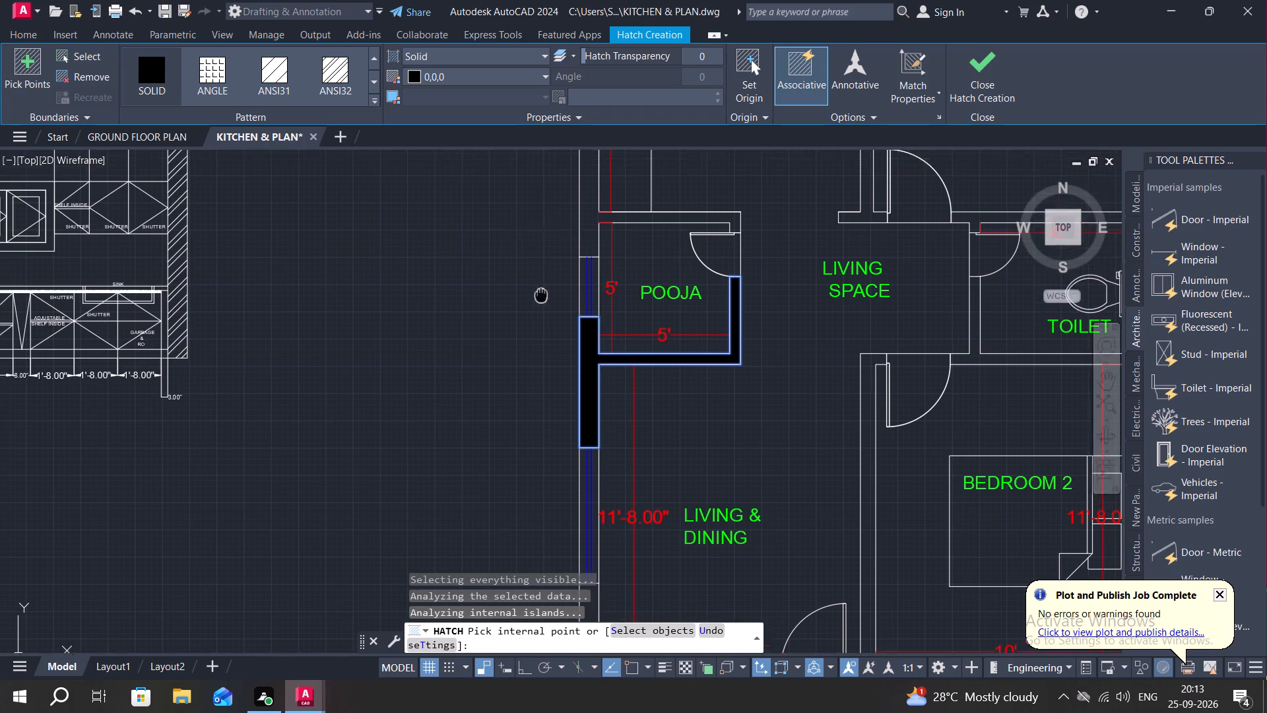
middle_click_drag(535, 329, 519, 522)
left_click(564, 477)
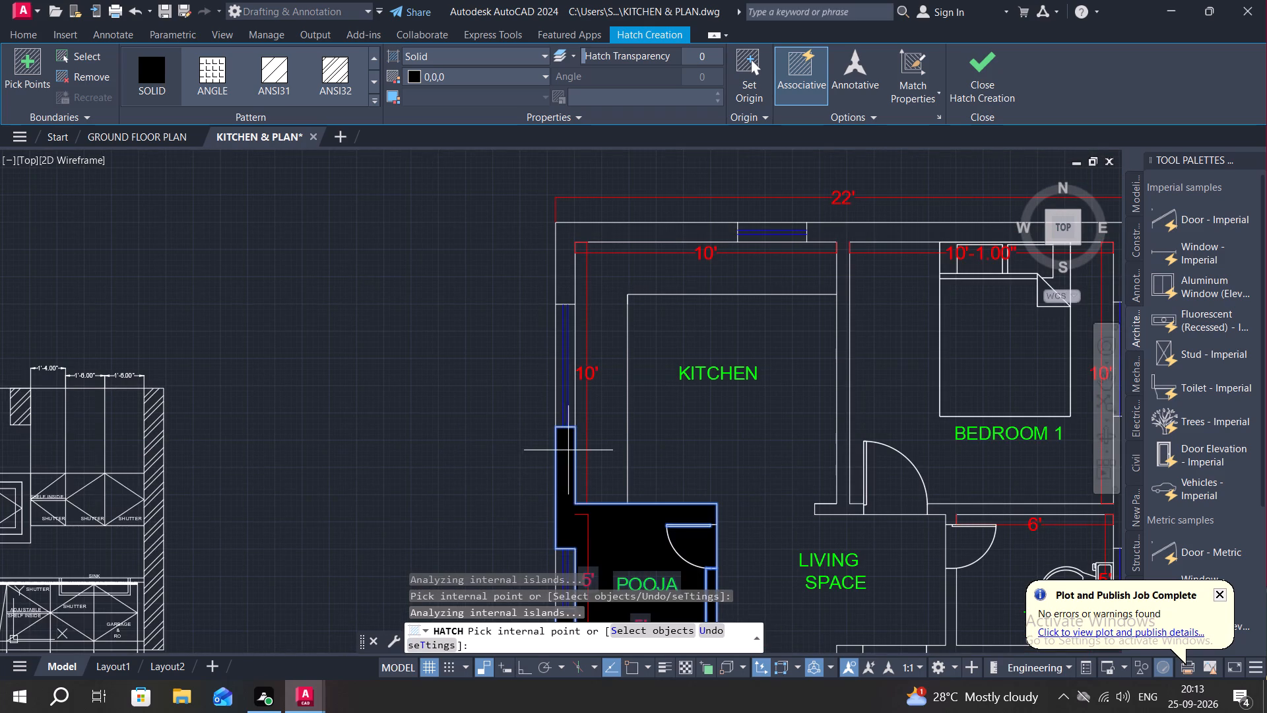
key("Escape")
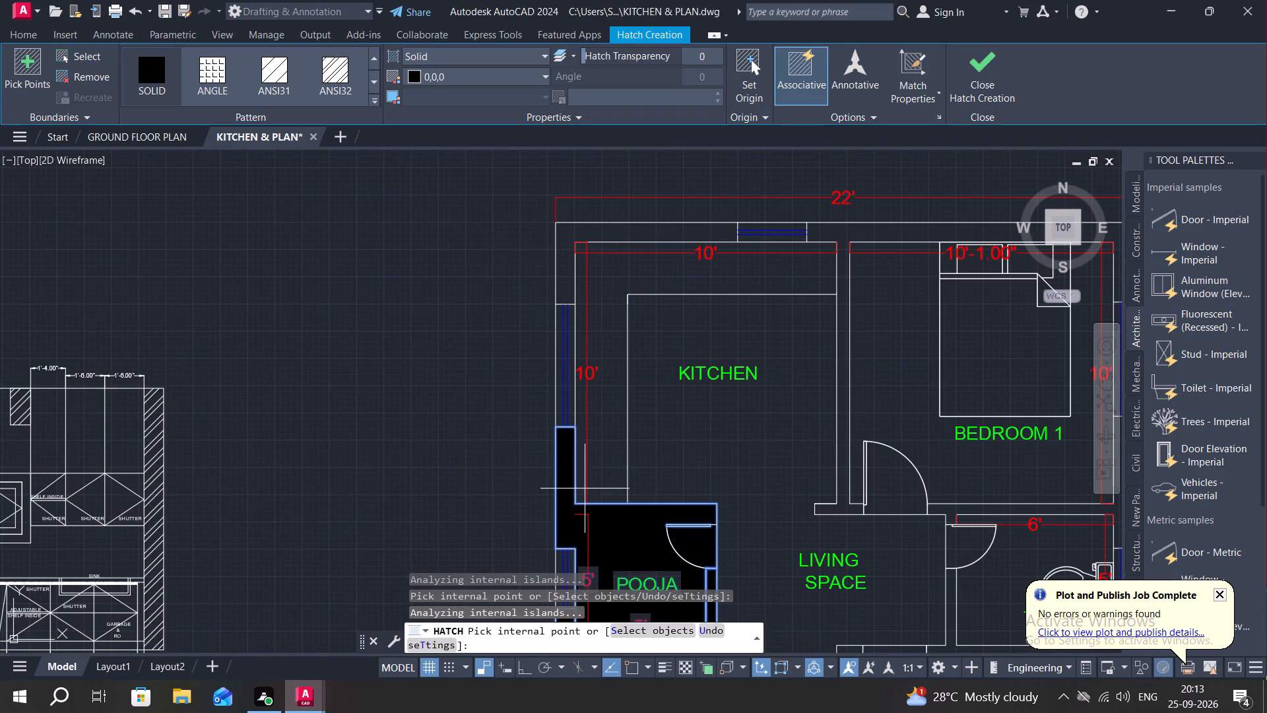
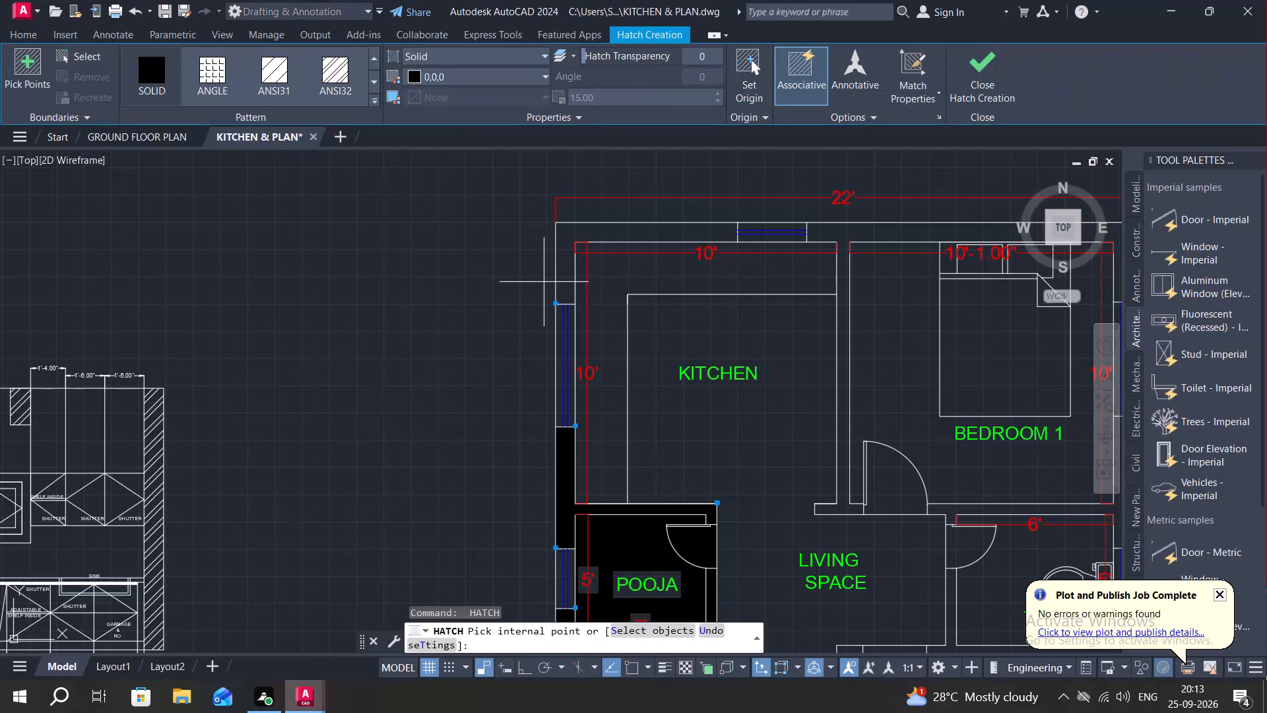
Undo the last black wall hatches around the pooja room and beside the kitchen in the house plan.
scroll(570, 510, "up", 6)
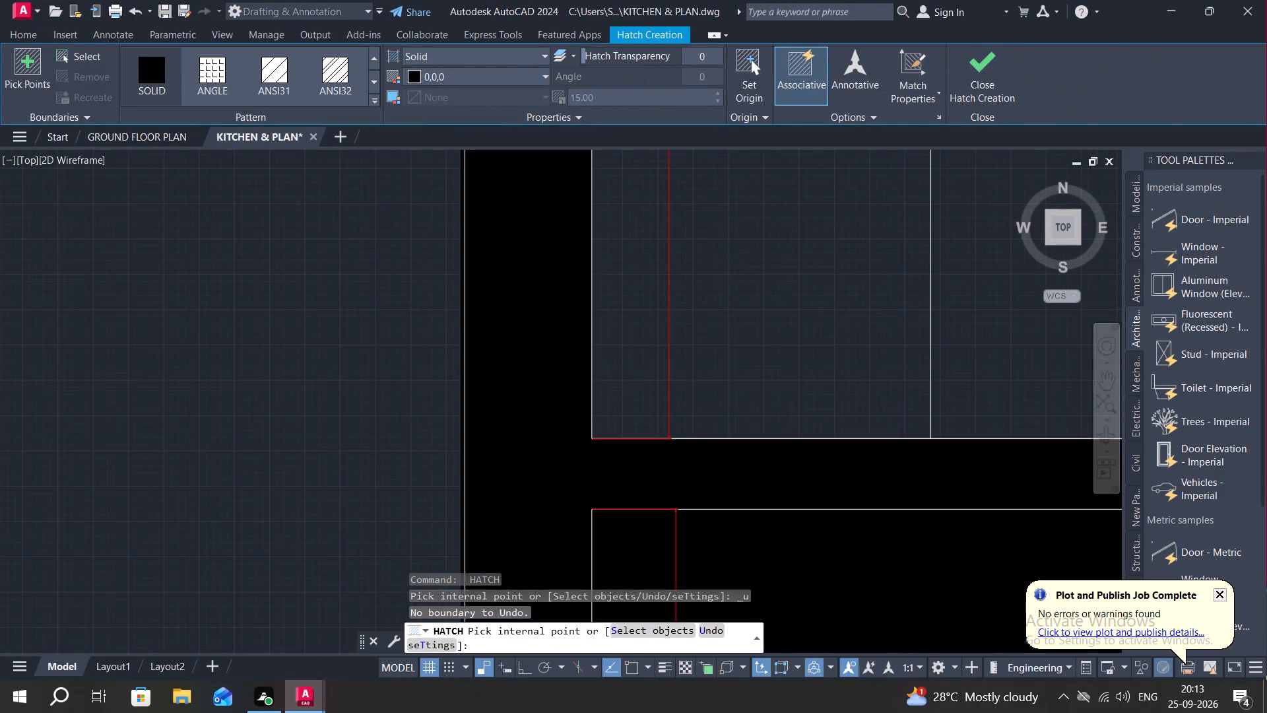
scroll(572, 522, "down", 2)
key("ctrl+z")
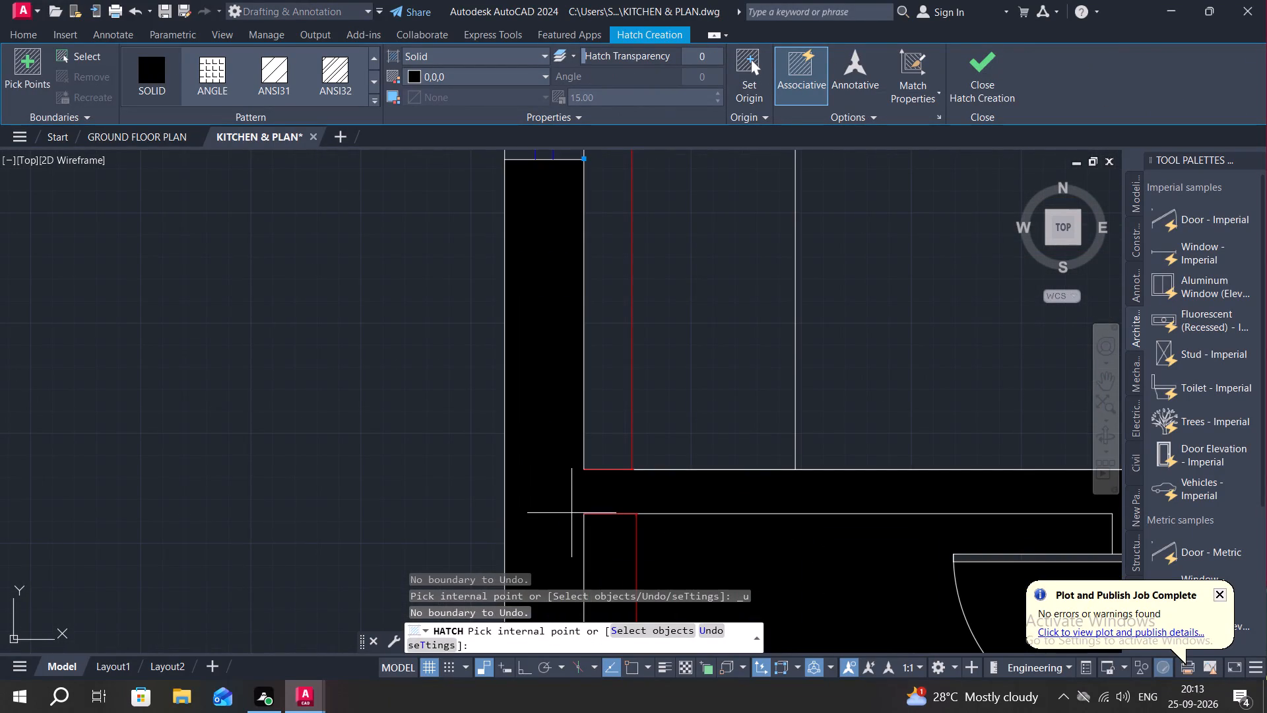
key("ctrl+z")
key("ctrl+z")
key("Escape")
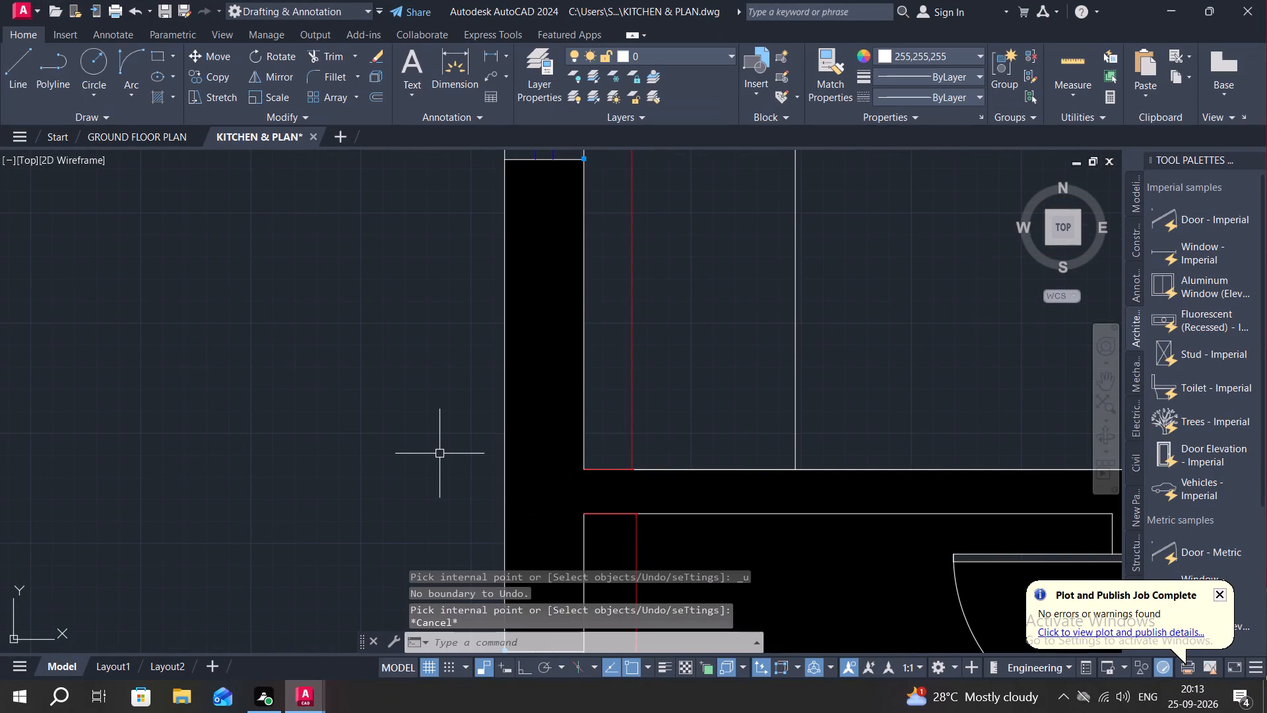
key("ctrl+z")
key("ctrl+z")
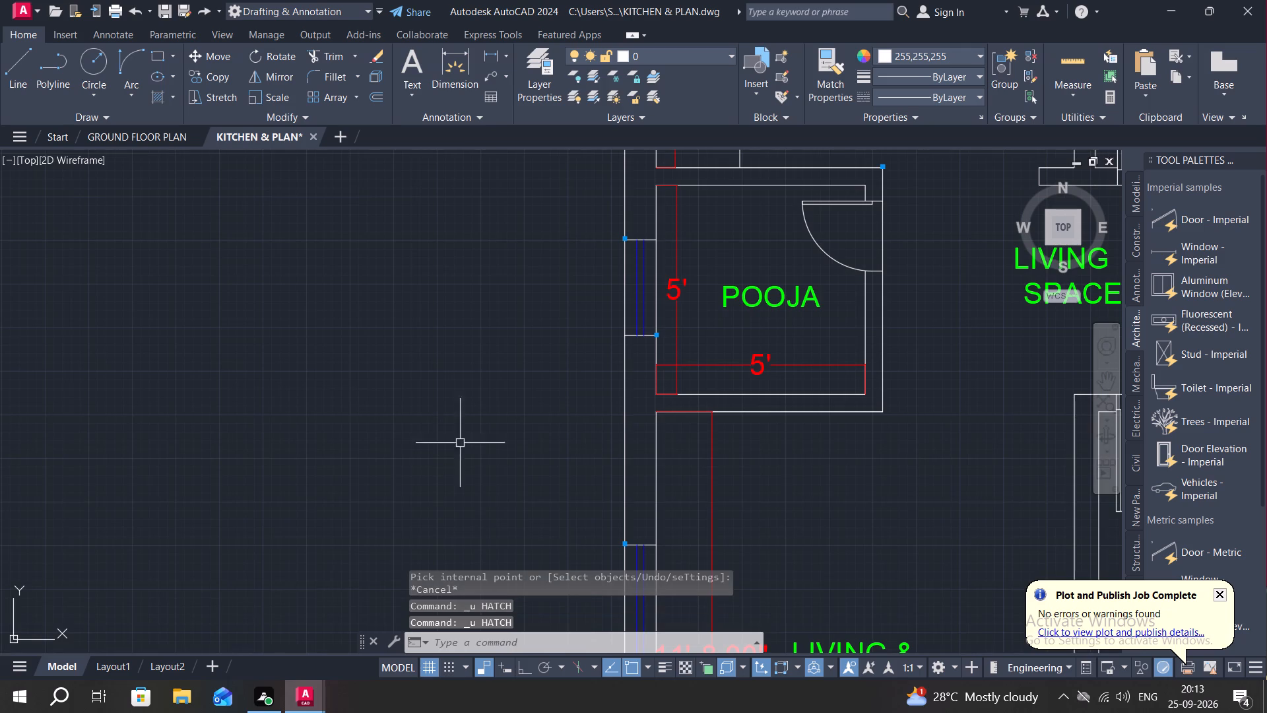
Fill the plan's walls around the pooja room, along the living and dining side, and left of the entrance door with solid black (0,0,0) hatch.
scroll(481, 435, "down", 2)
key("h")
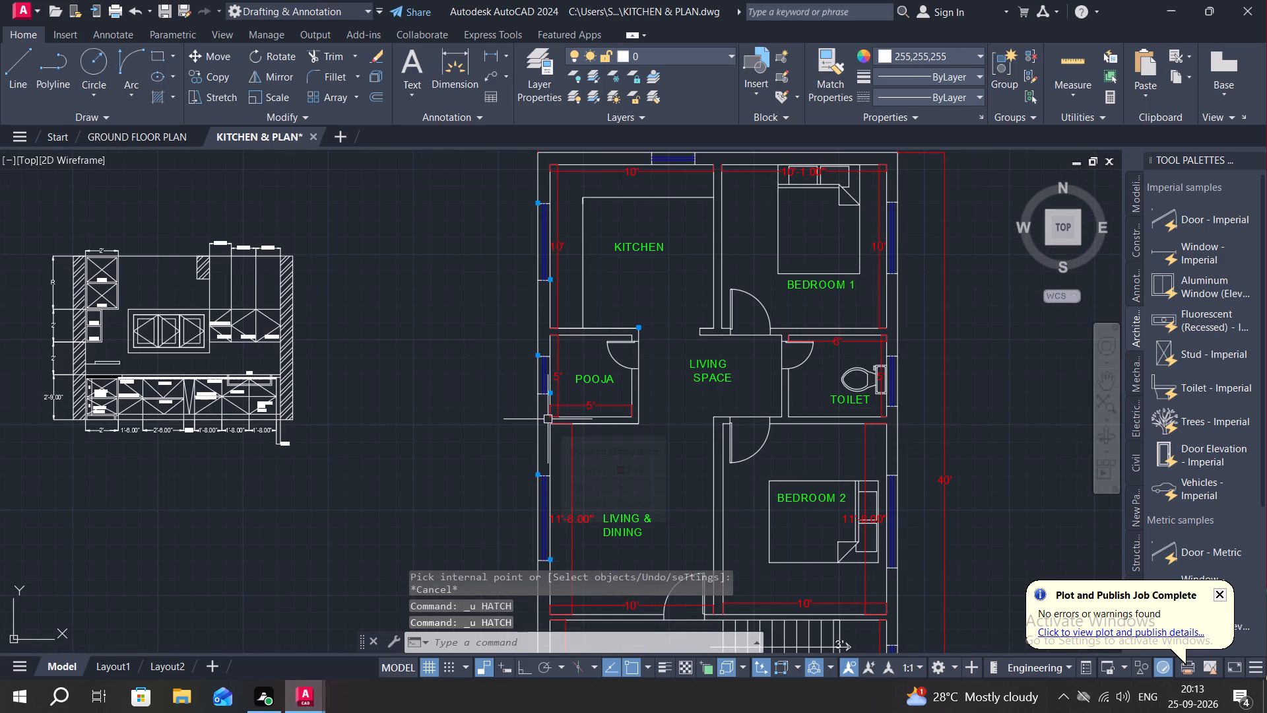
key("space")
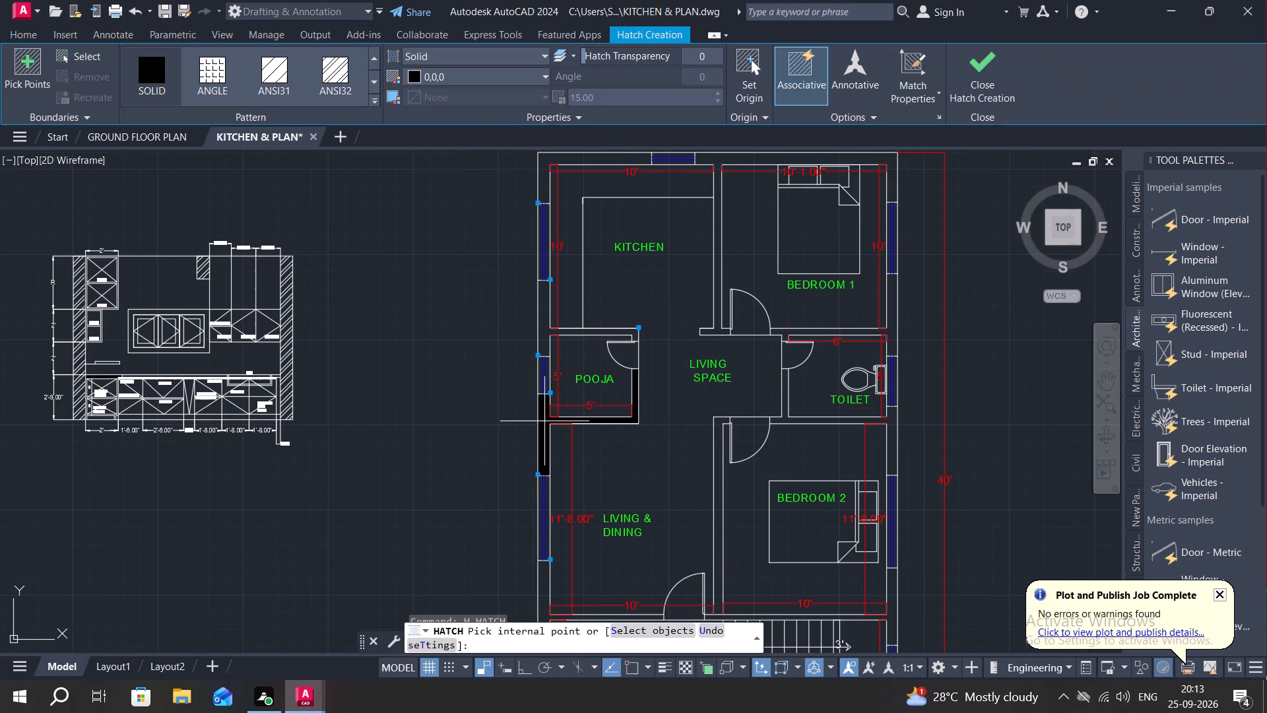
left_click(545, 421)
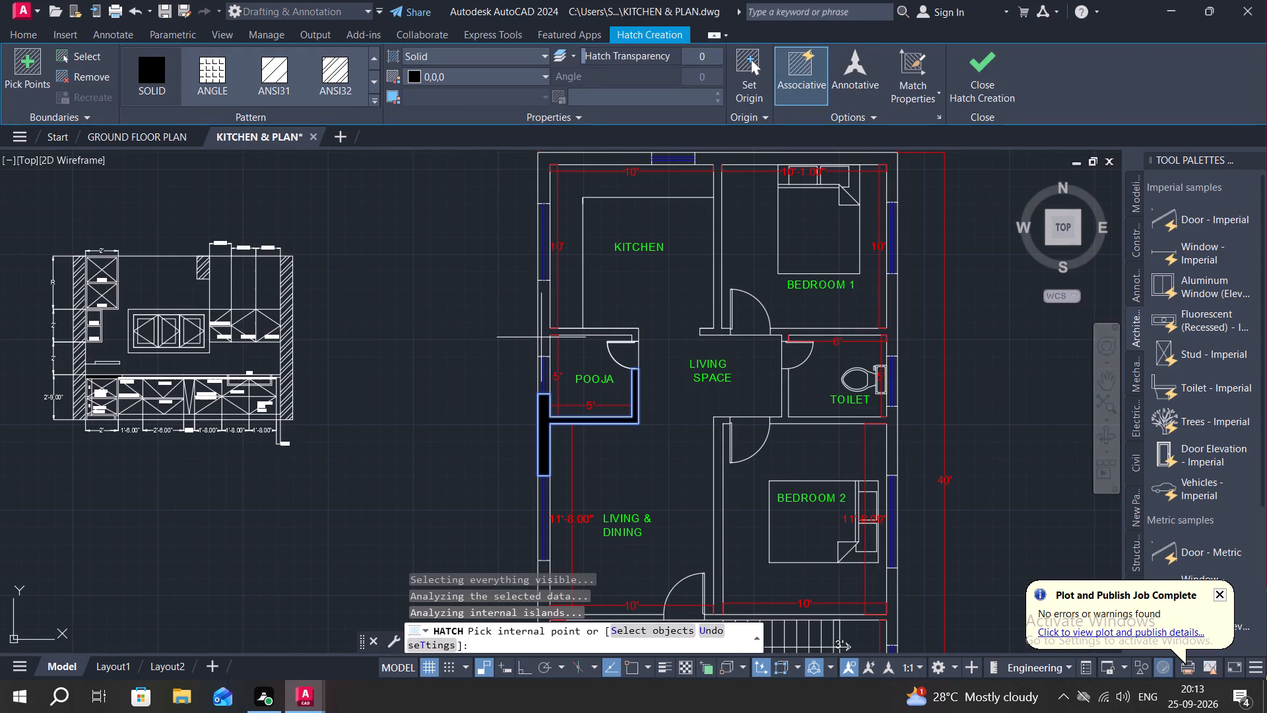
left_click(544, 329)
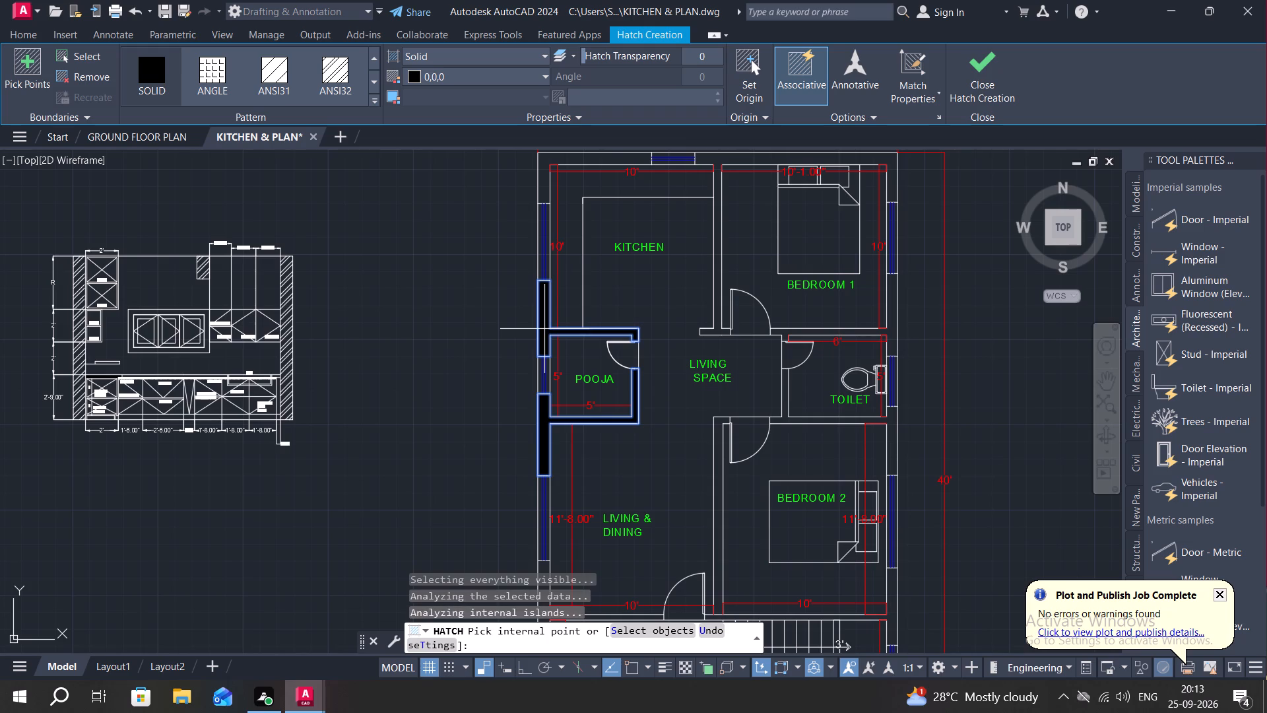
middle_click_drag(485, 356, 504, 71)
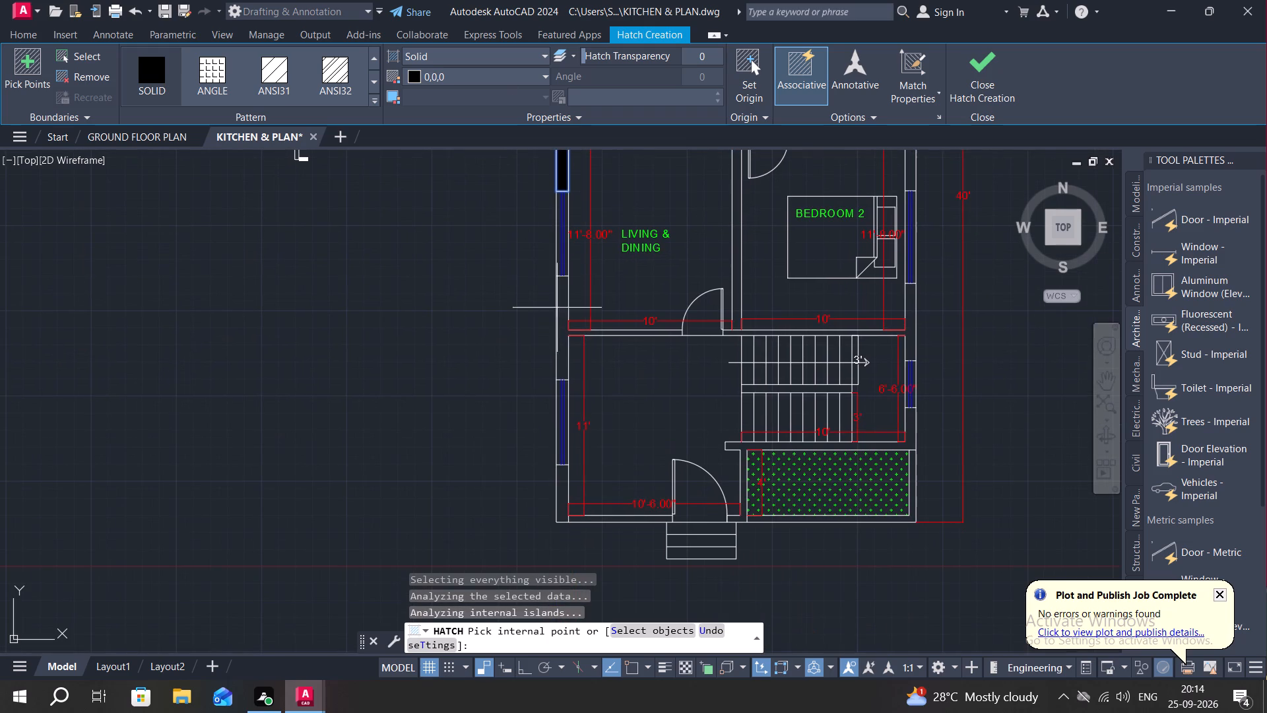
left_click(562, 333)
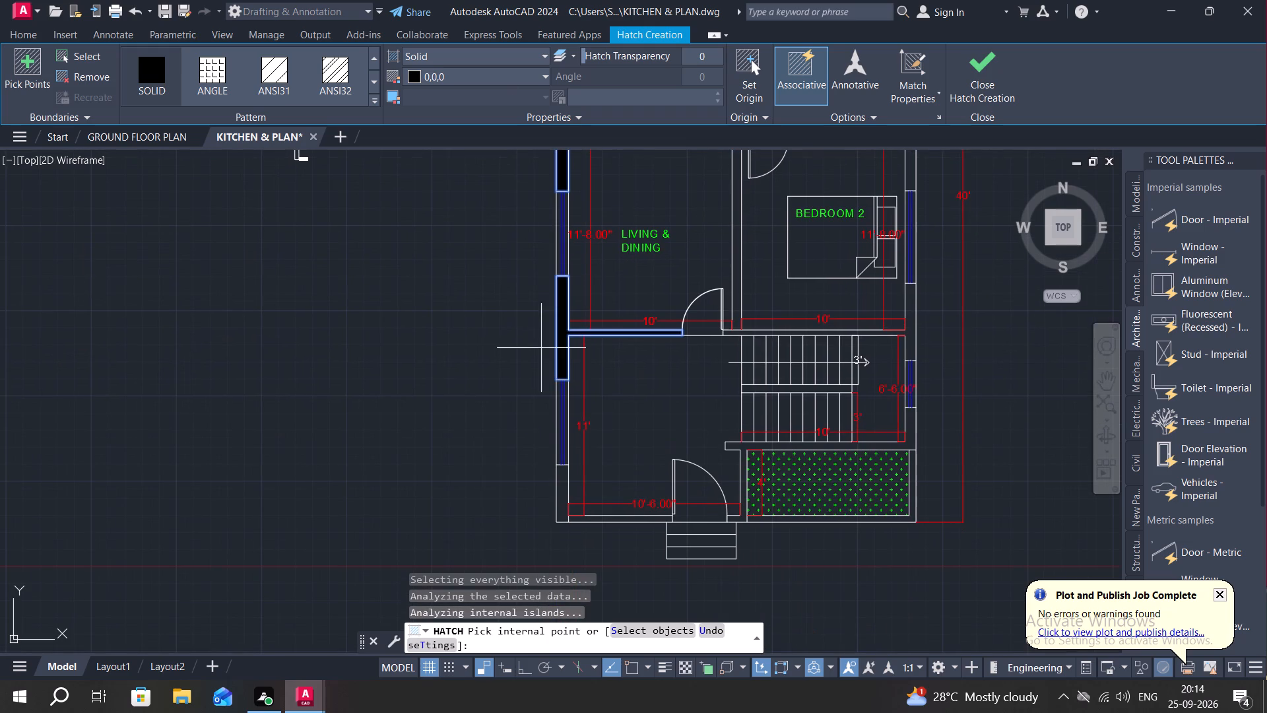
left_click(564, 497)
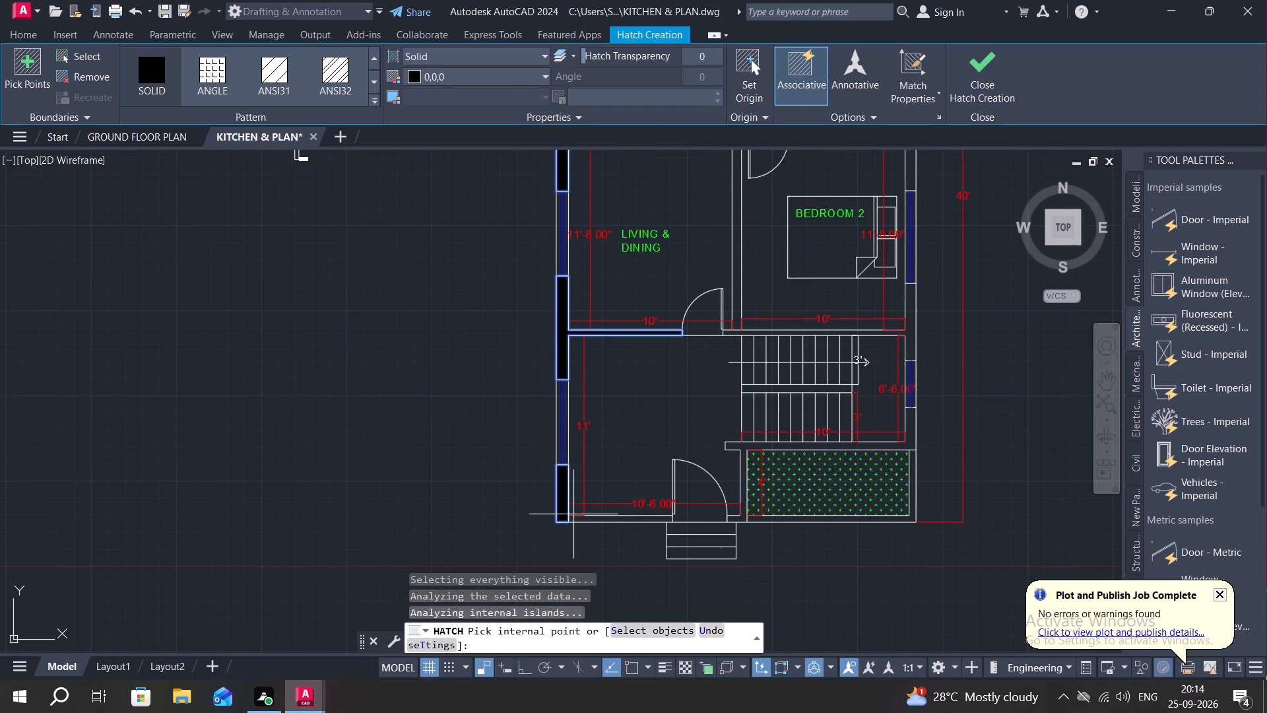
left_click(585, 522)
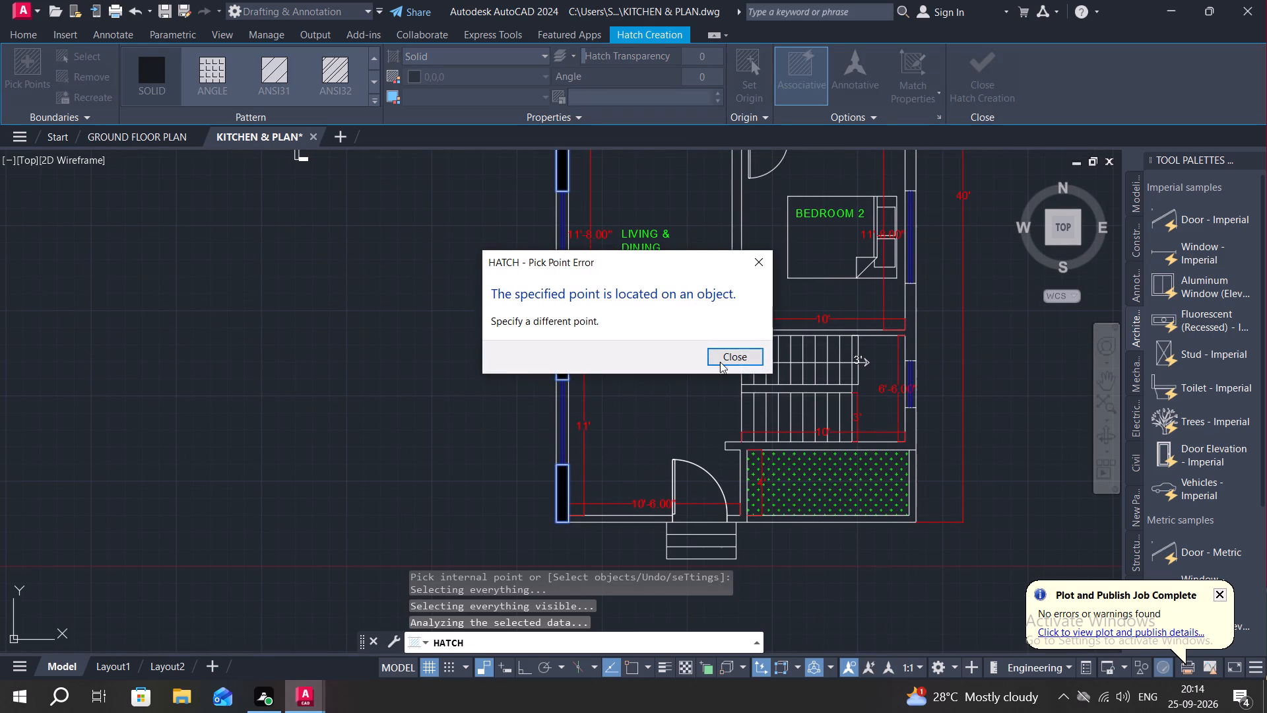
left_click(733, 356)
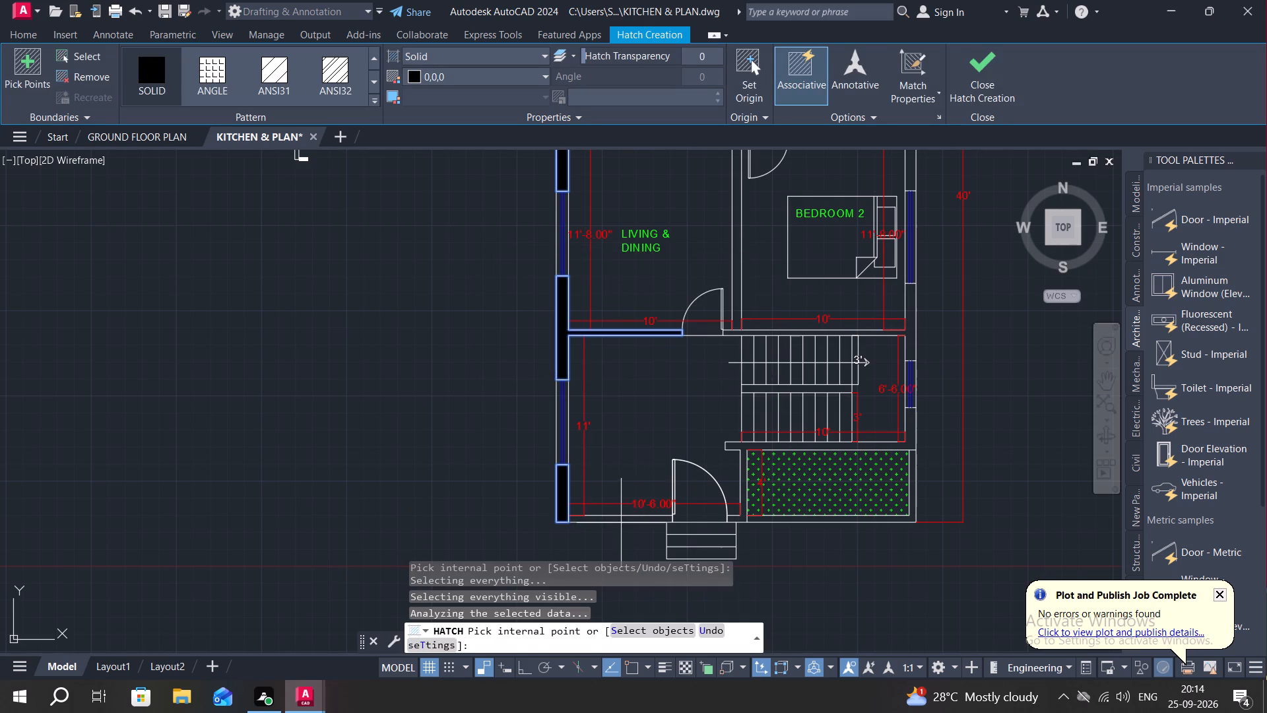
left_click(620, 517)
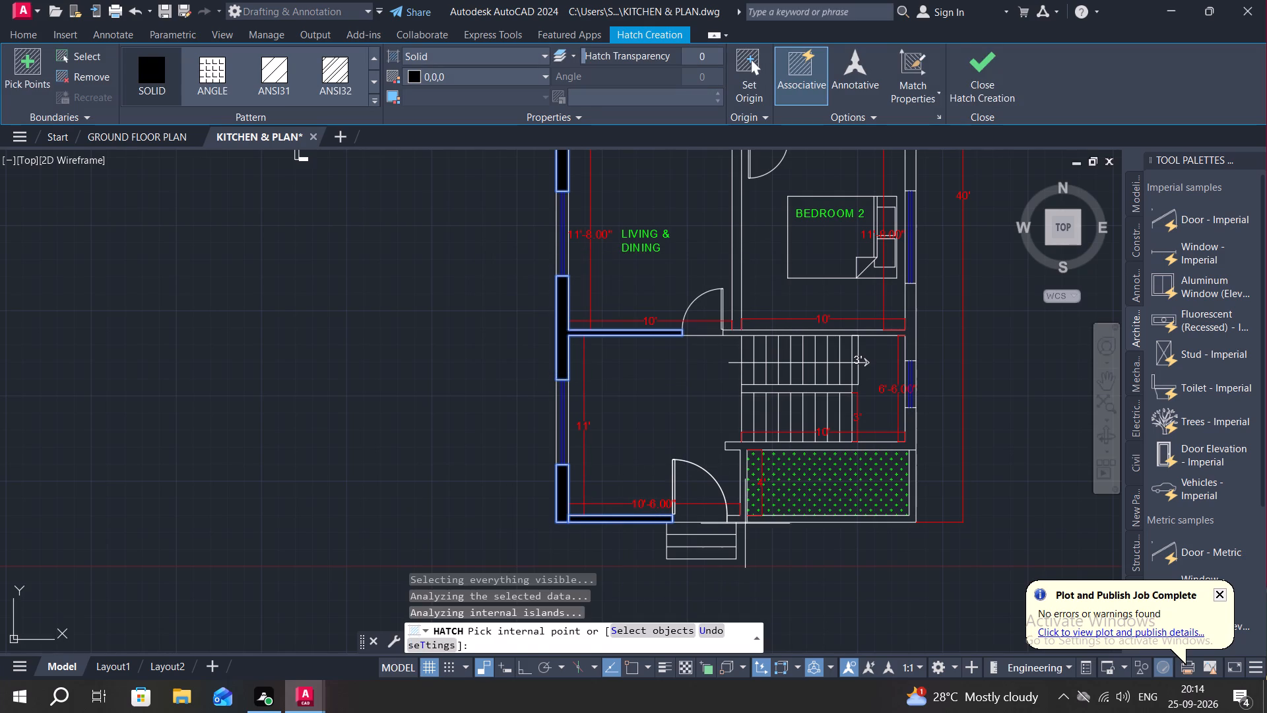
Add the walls beside the entrance door, around the staircase, and between living and dining and bedroom 2 to the solid black hatch.
scroll(738, 517, "up", 5)
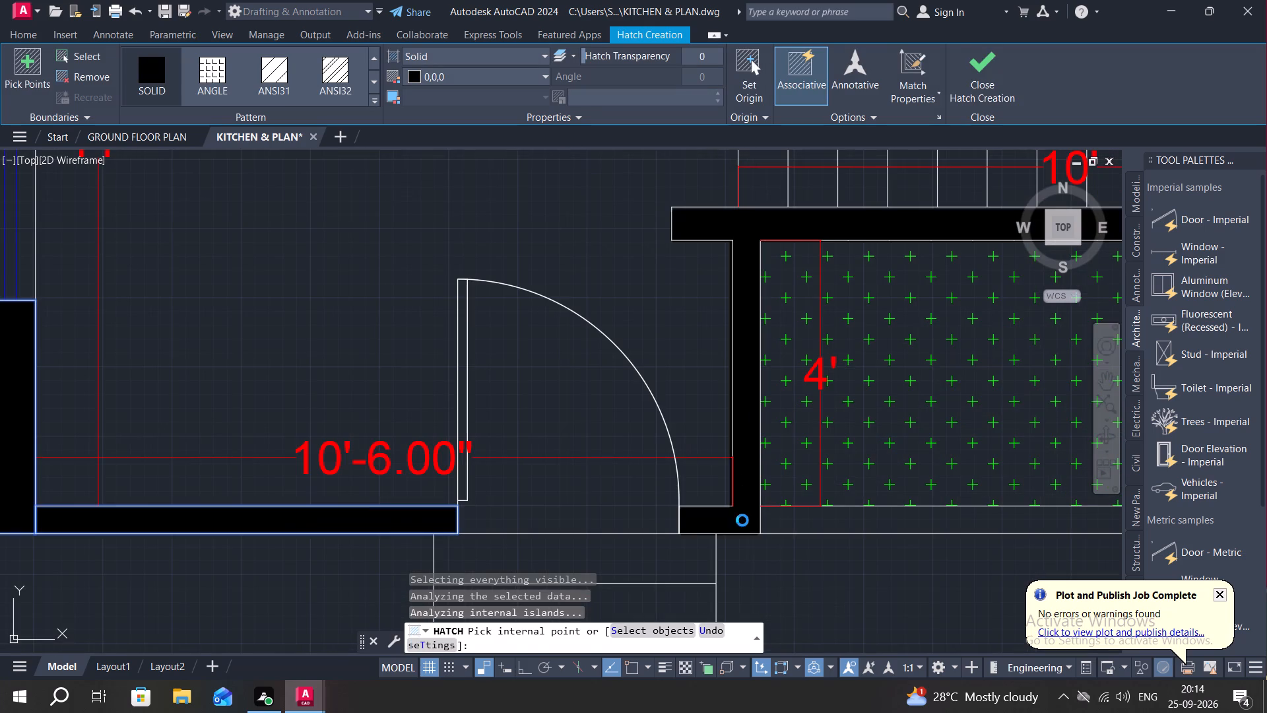
left_click(742, 520)
scroll(690, 504, "down", 2)
scroll(566, 382, "down", 2)
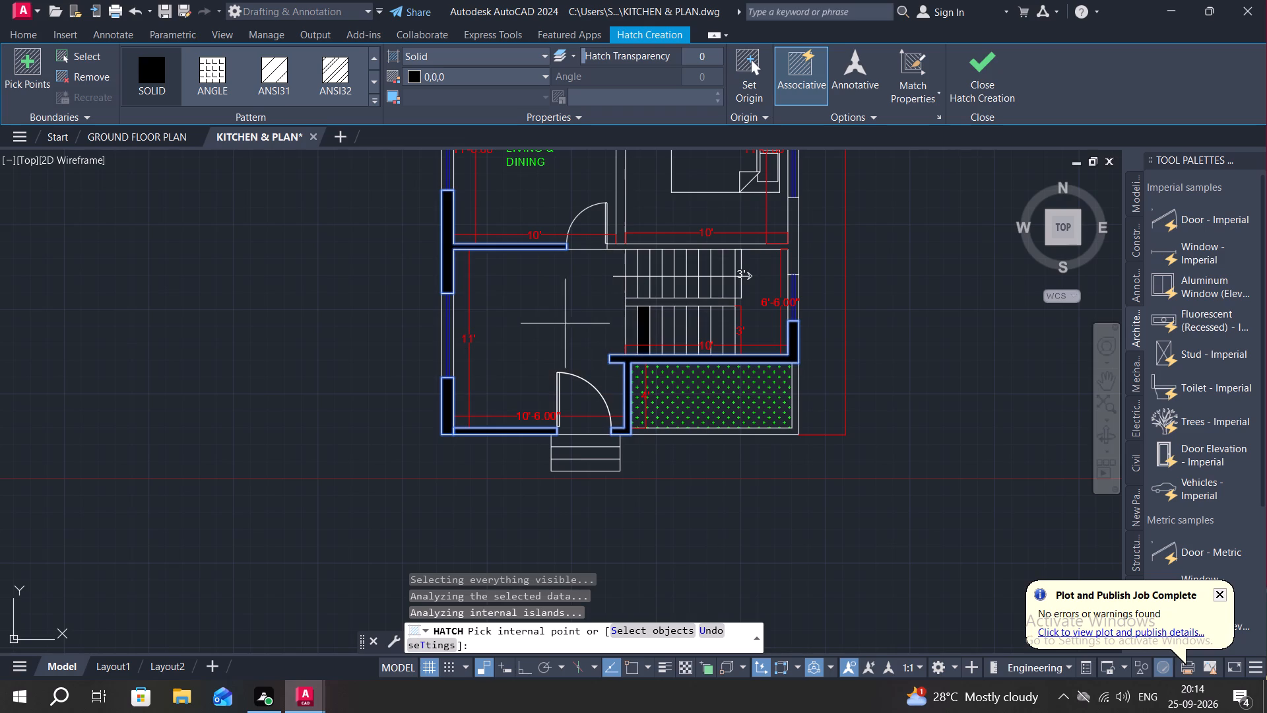
left_click(624, 248)
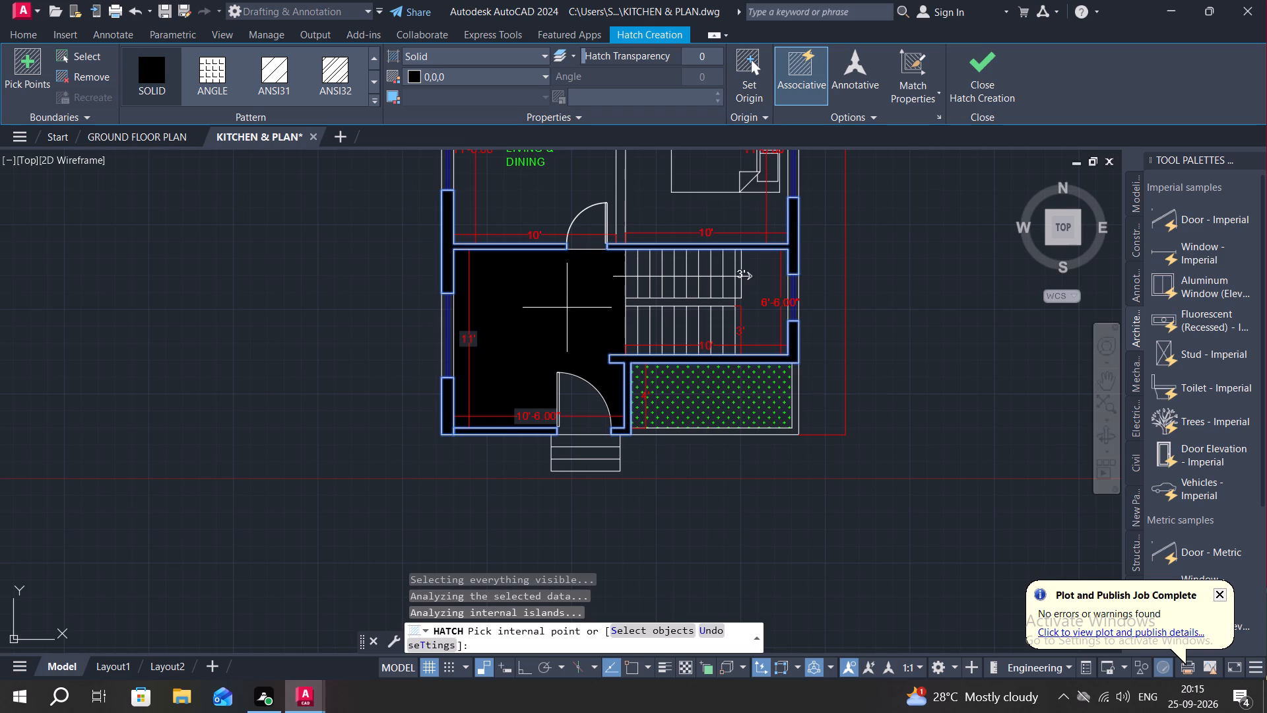
middle_click_drag(567, 308, 580, 452)
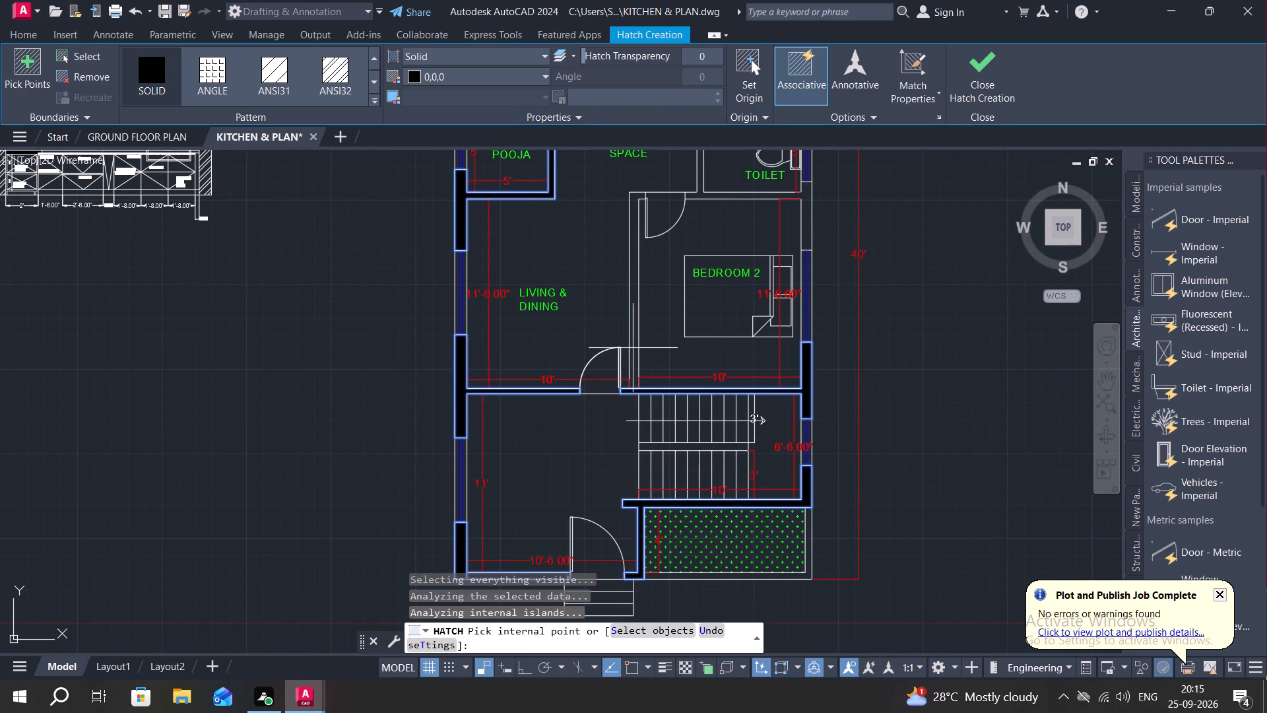
left_click(634, 349)
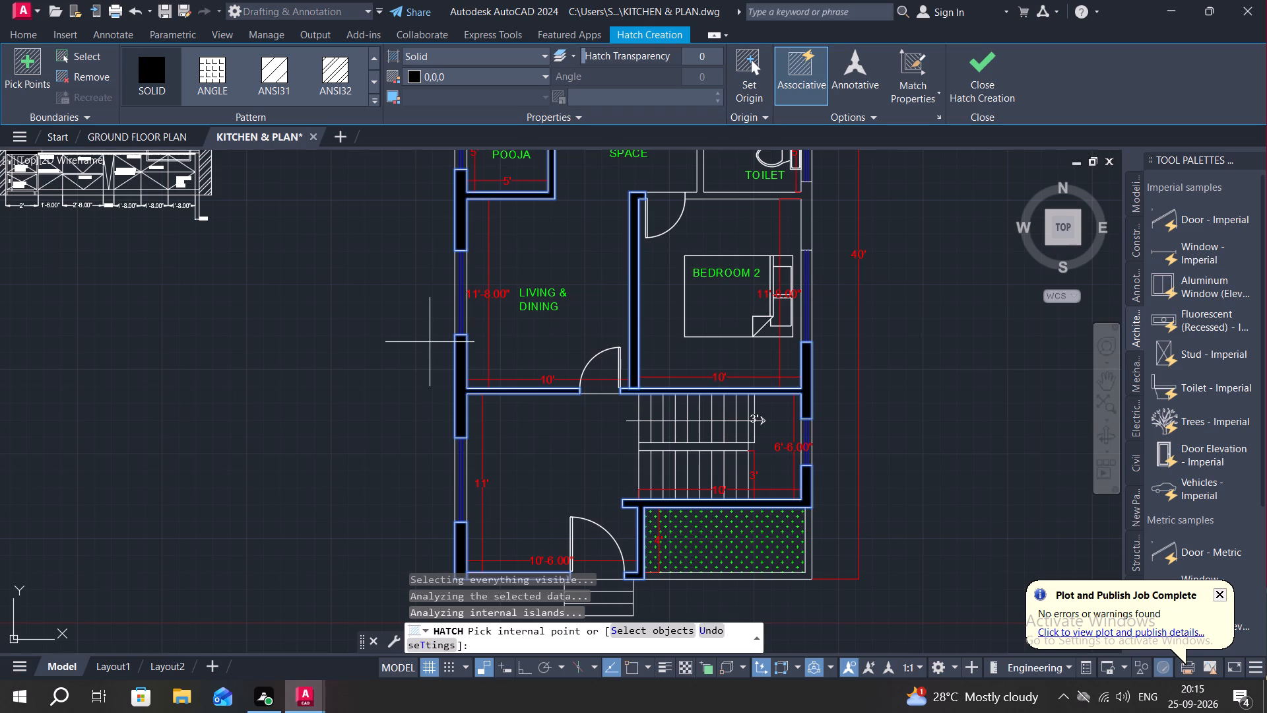
Fill the remaining walls around the toilet, bedroom 1 and kitchen with the solid black hatch and finish hatching.
middle_click_drag(548, 289, 548, 341)
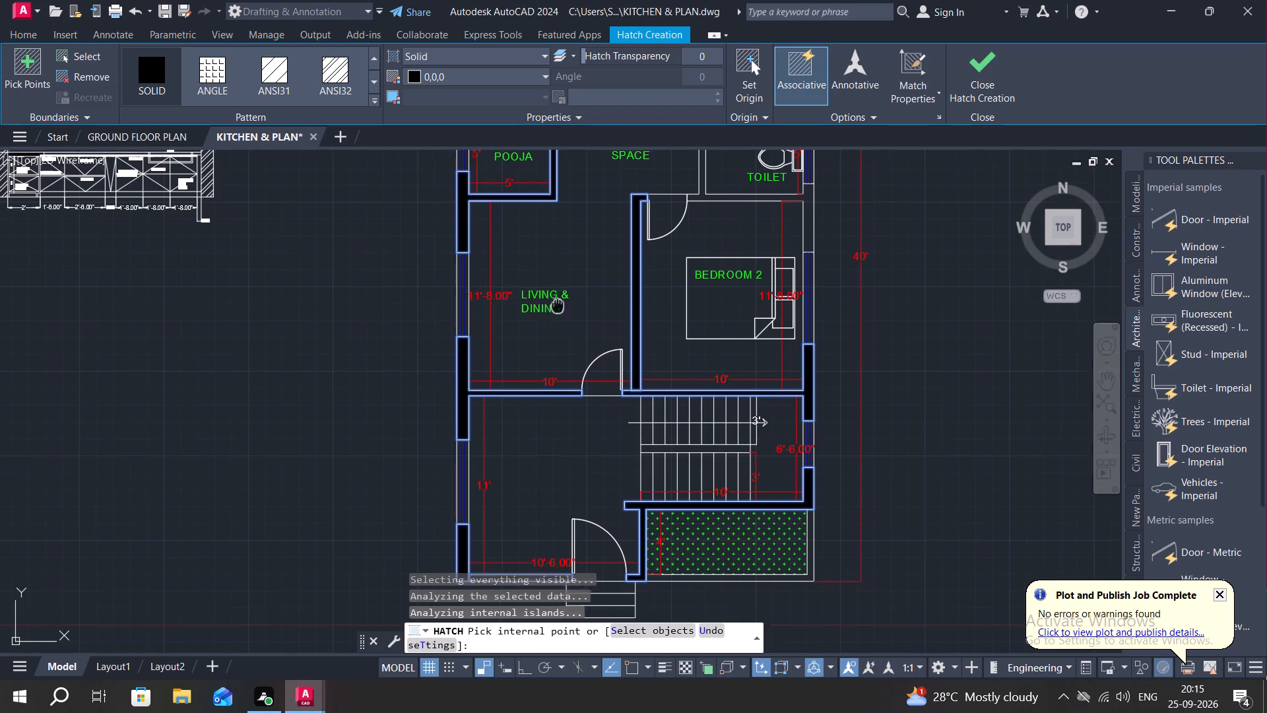
middle_click_drag(548, 341, 414, 411)
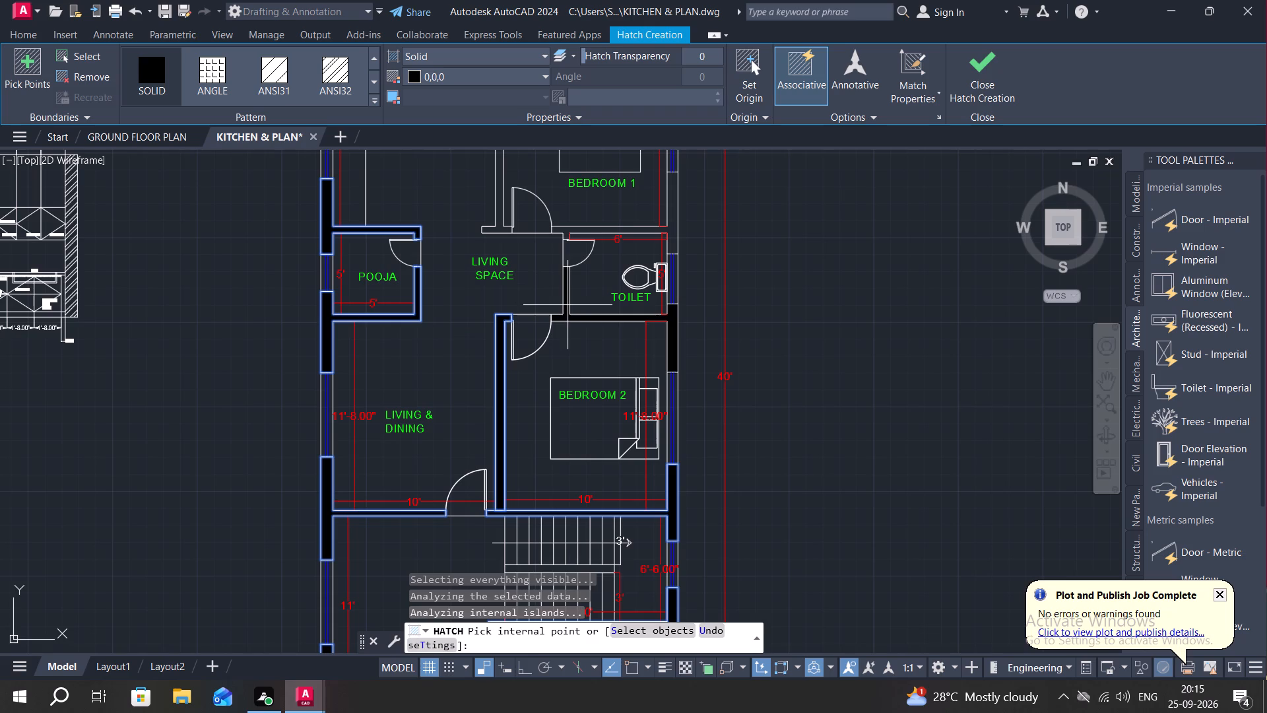
left_click(568, 305)
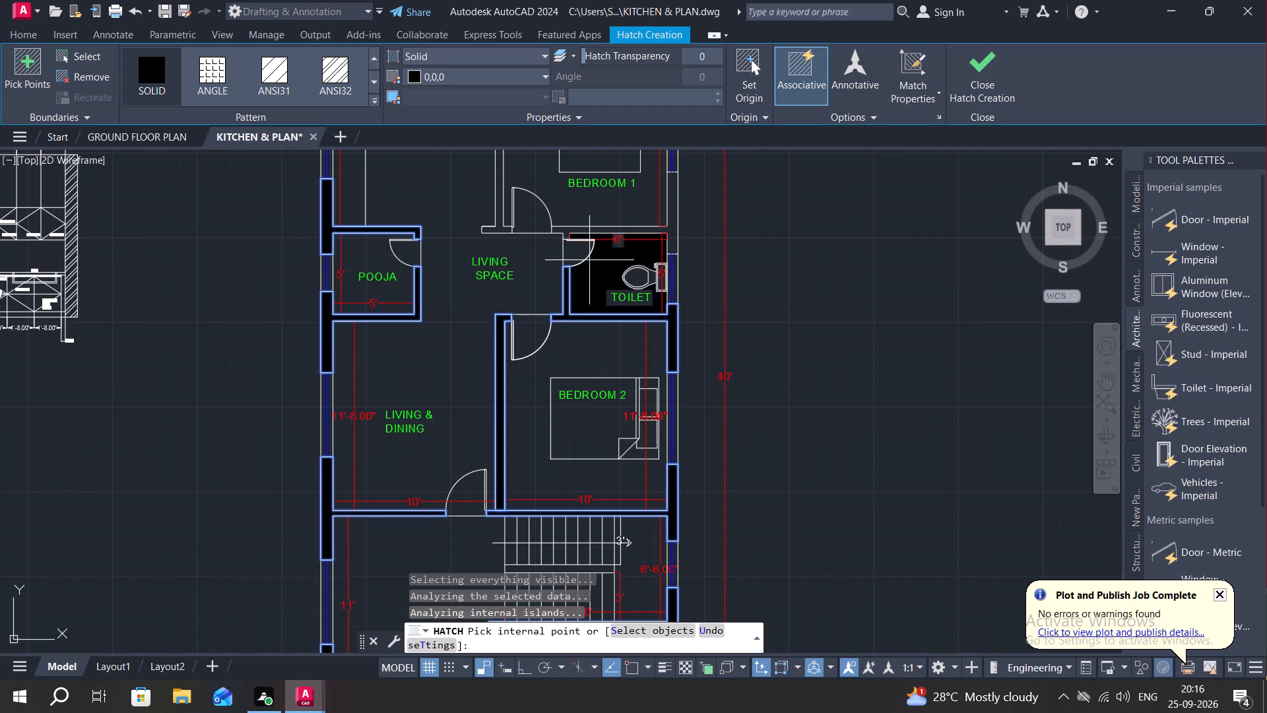
left_click(624, 227)
middle_click_drag(694, 235, 799, 471)
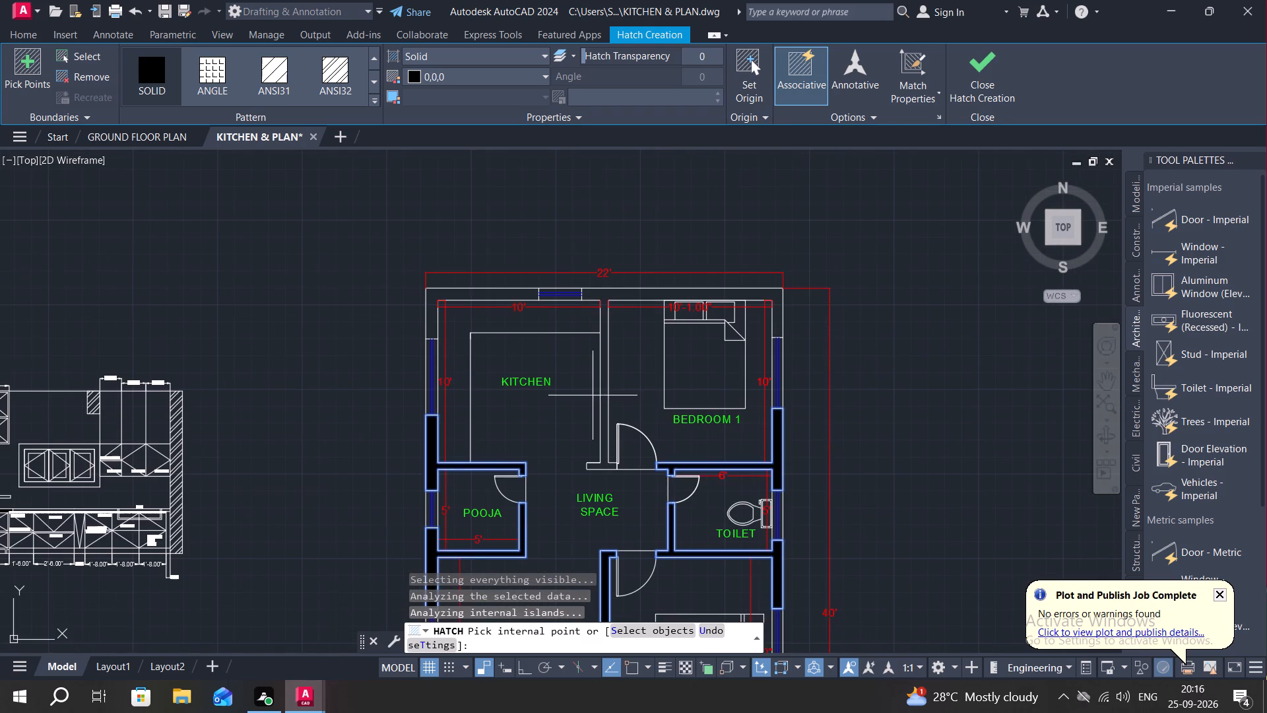
left_click(603, 394)
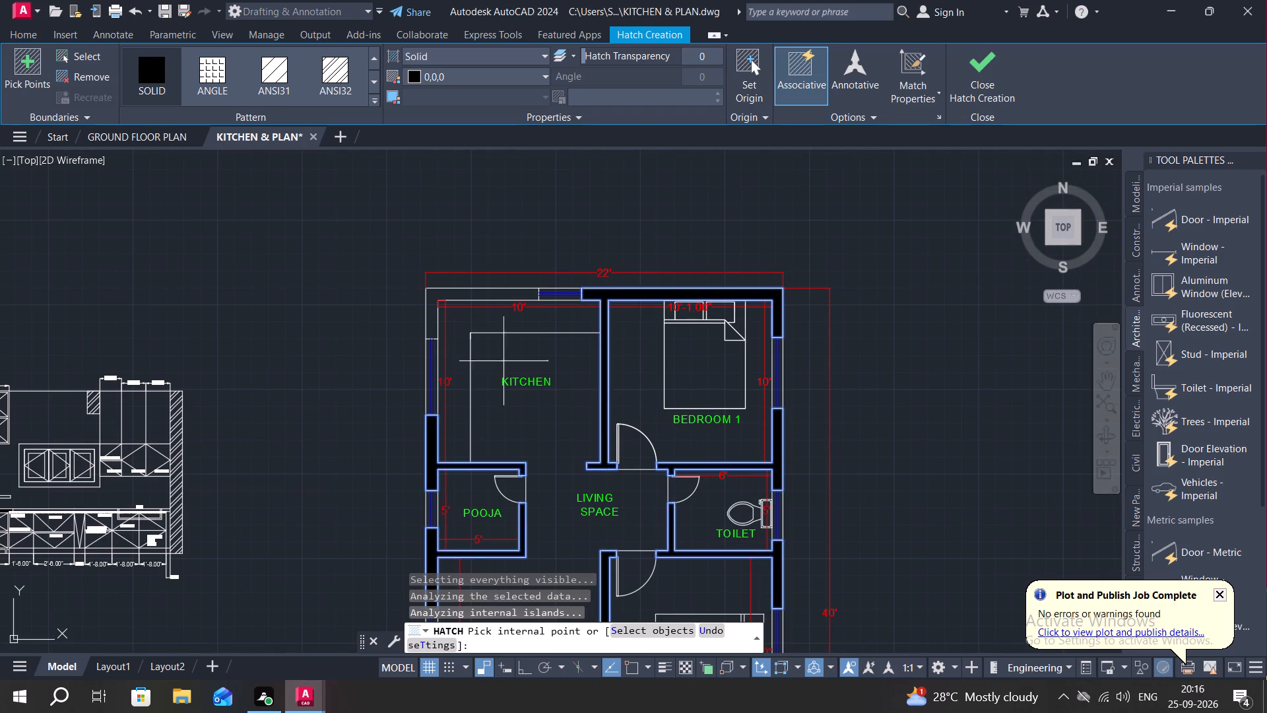
left_click(467, 296)
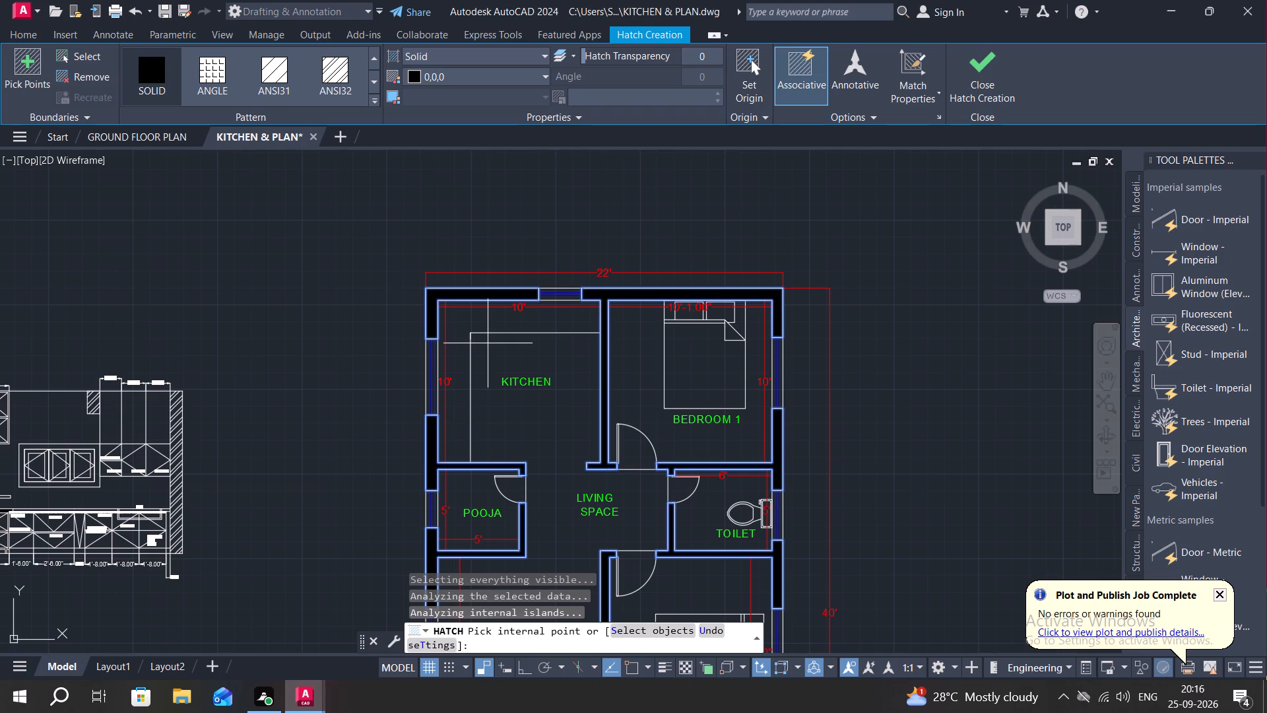
key("Escape")
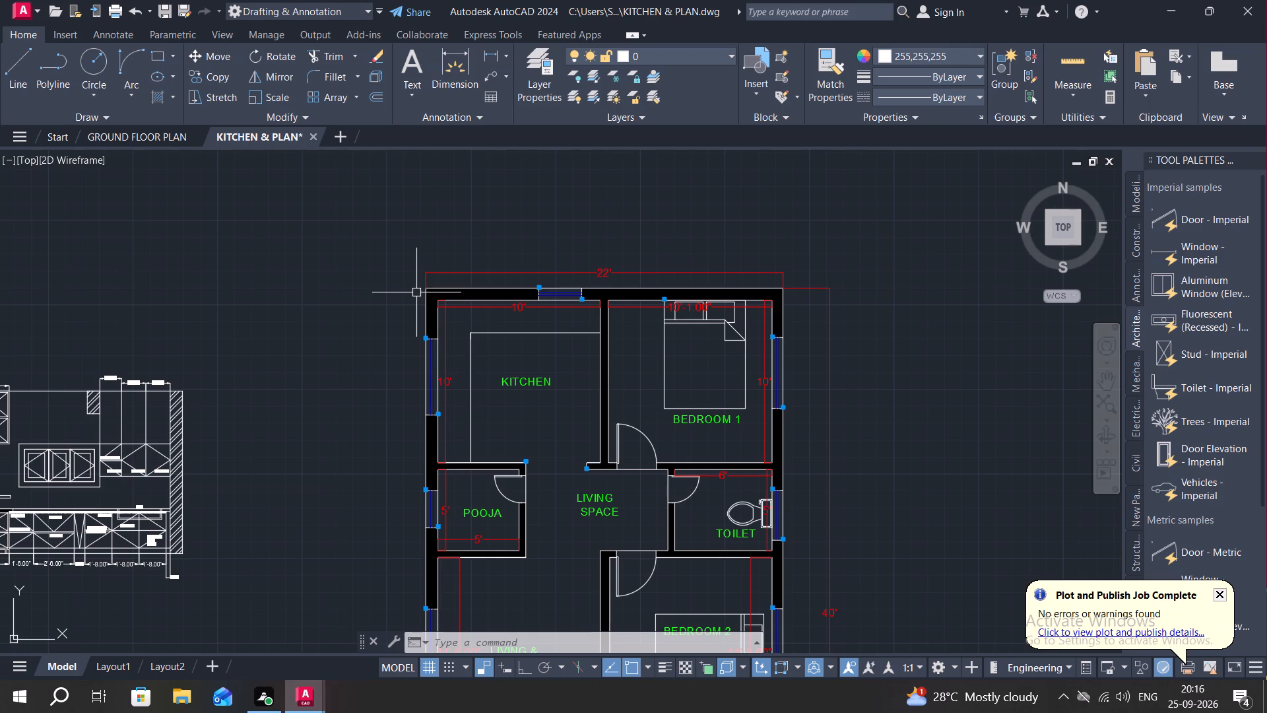
Look over the house plan's walls and examine the countertop and shelf hatches in the kitchen elevation.
scroll(436, 325, "down", 1)
middle_click_drag(601, 522, 754, 480)
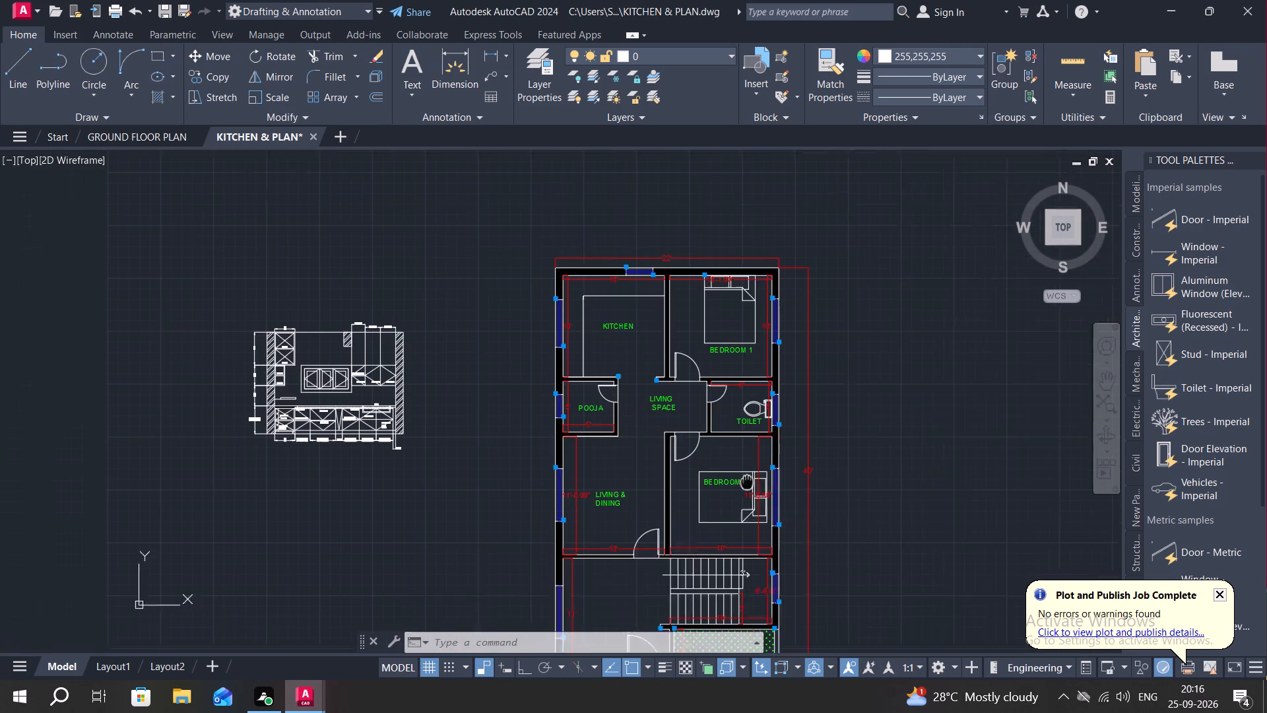
middle_click_drag(754, 480, 760, 477)
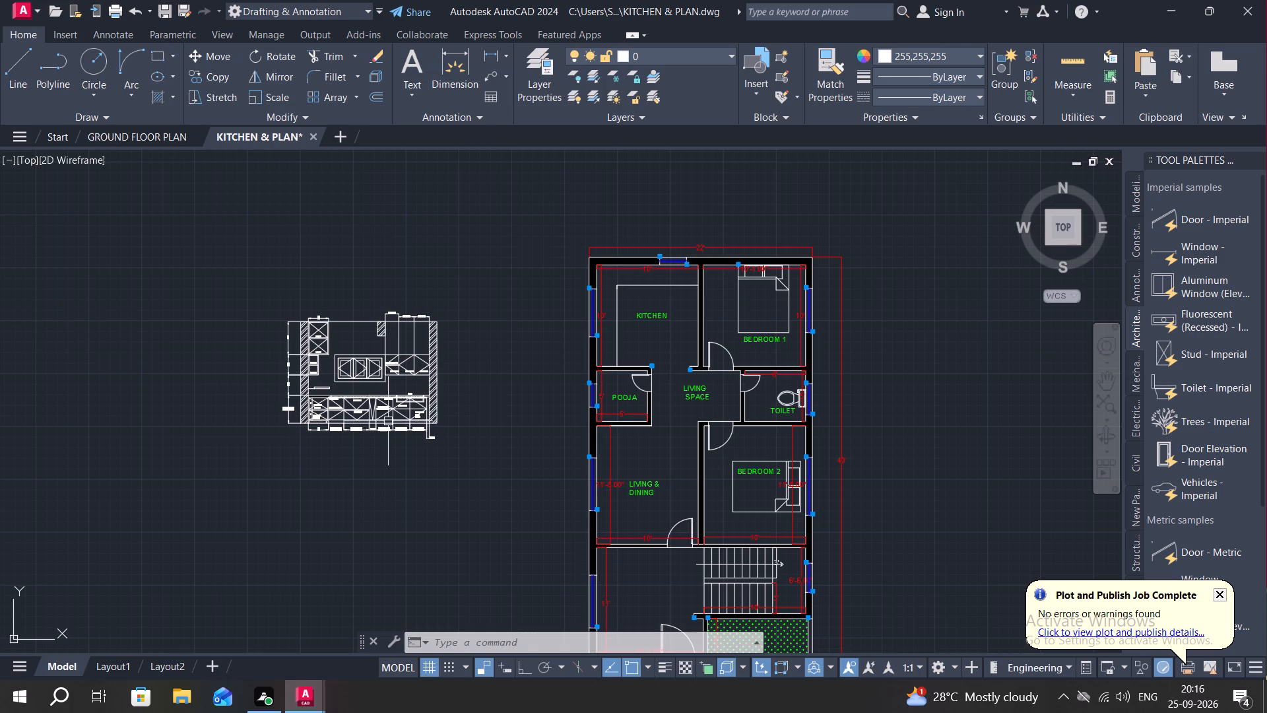
scroll(345, 395, "up", 2)
middle_click_drag(319, 405, 271, 372)
scroll(225, 387, "up", 2)
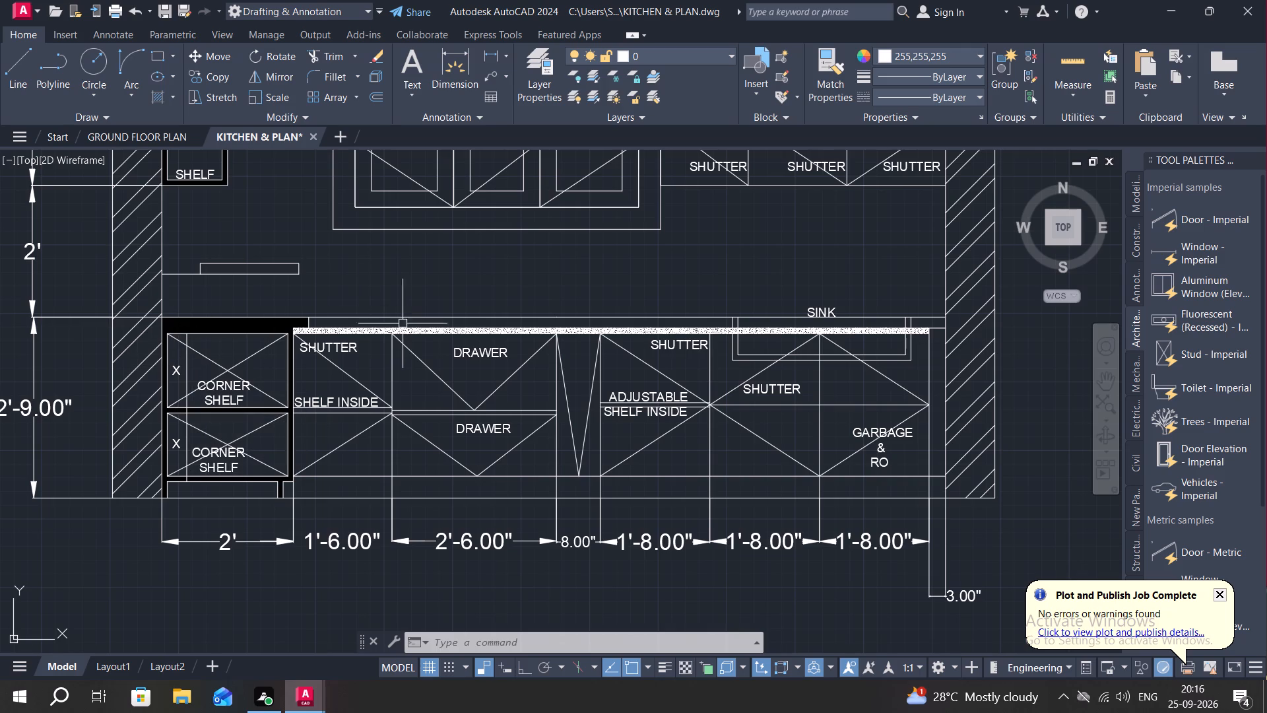
scroll(396, 331, "up", 5)
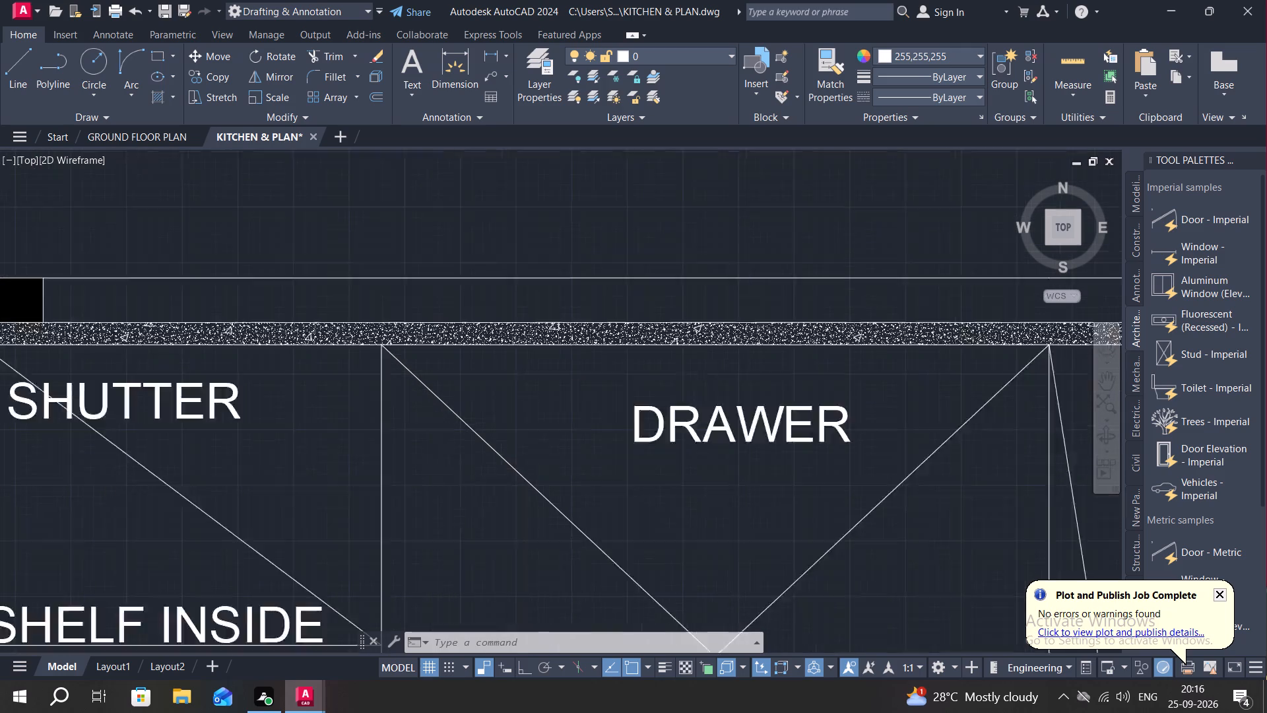
scroll(384, 329, "up", 6)
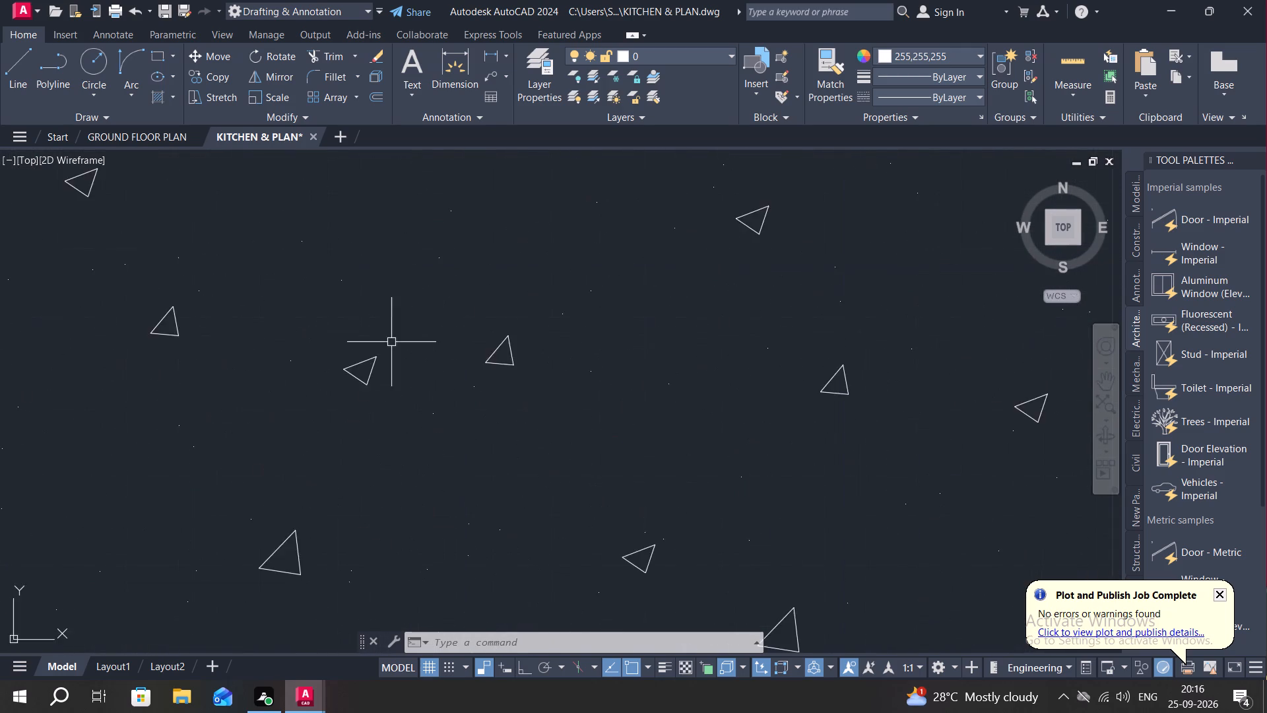
scroll(389, 342, "down", 9)
scroll(441, 376, "down", 6)
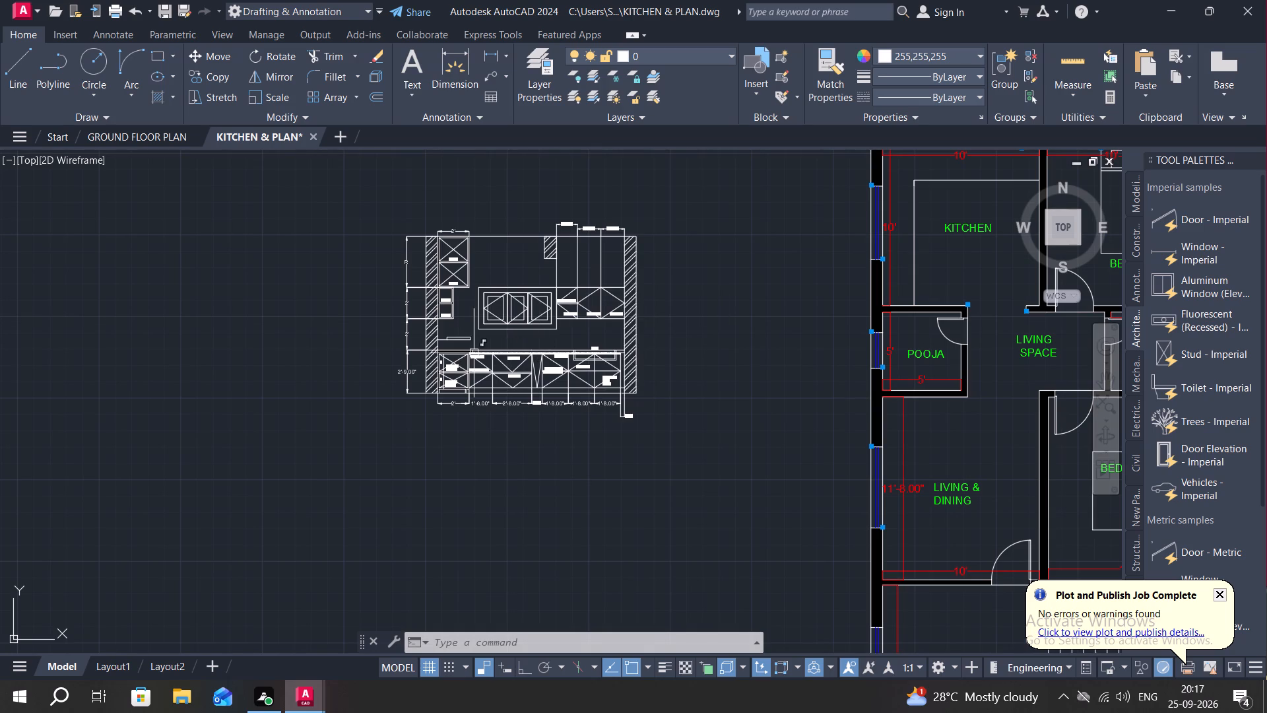
middle_click_drag(746, 364, 488, 276)
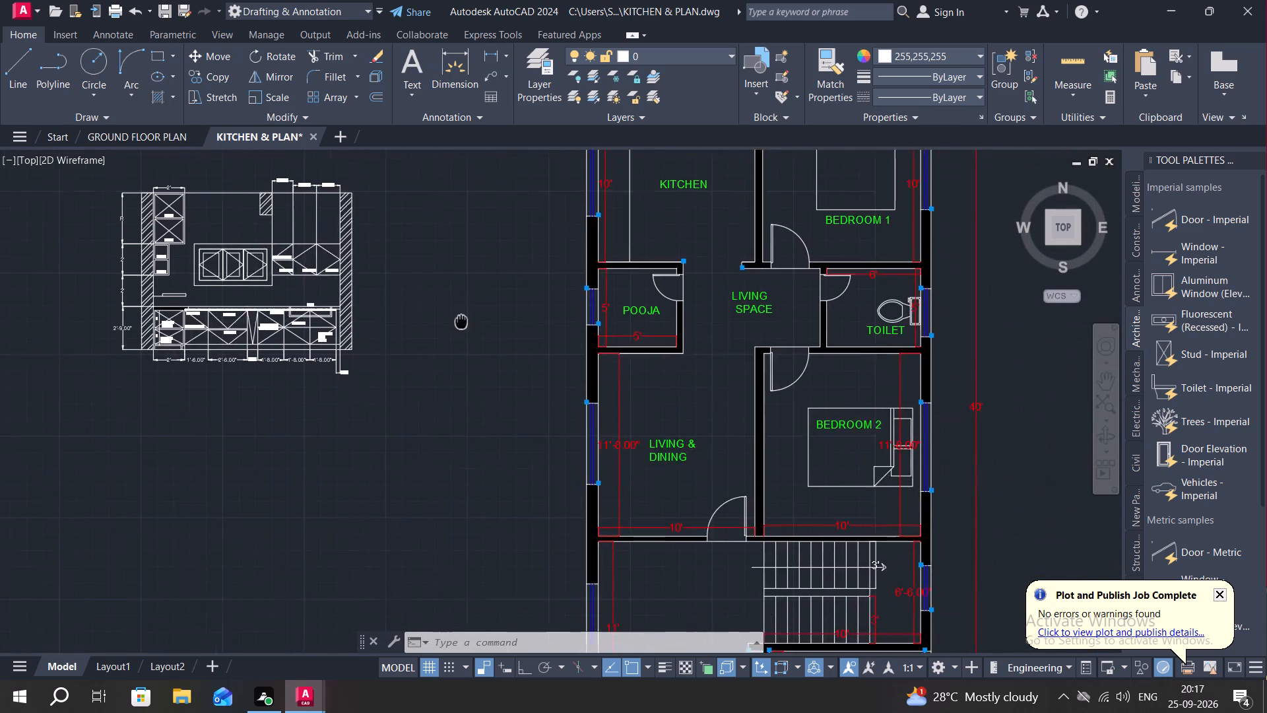
middle_click_drag(488, 276, 504, 262)
scroll(505, 314, "down", 1)
scroll(312, 308, "up", 1)
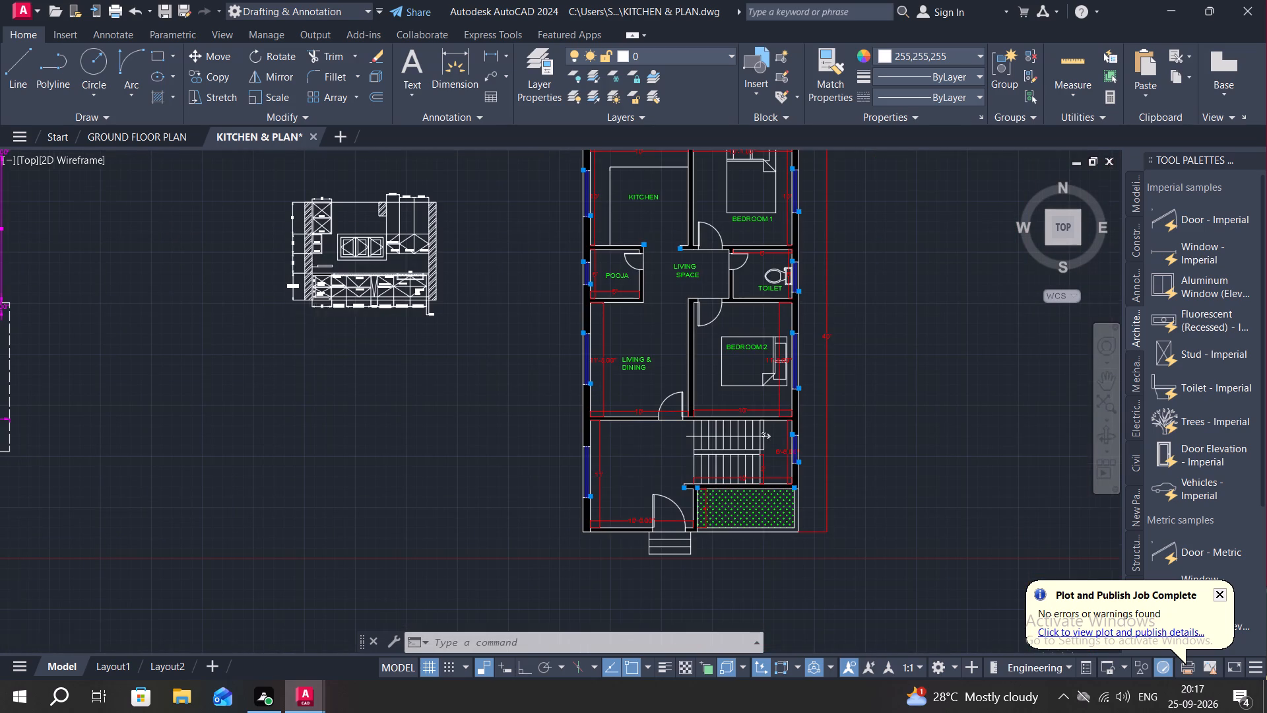
middle_click_drag(331, 316, 488, 541)
scroll(465, 524, "up", 1)
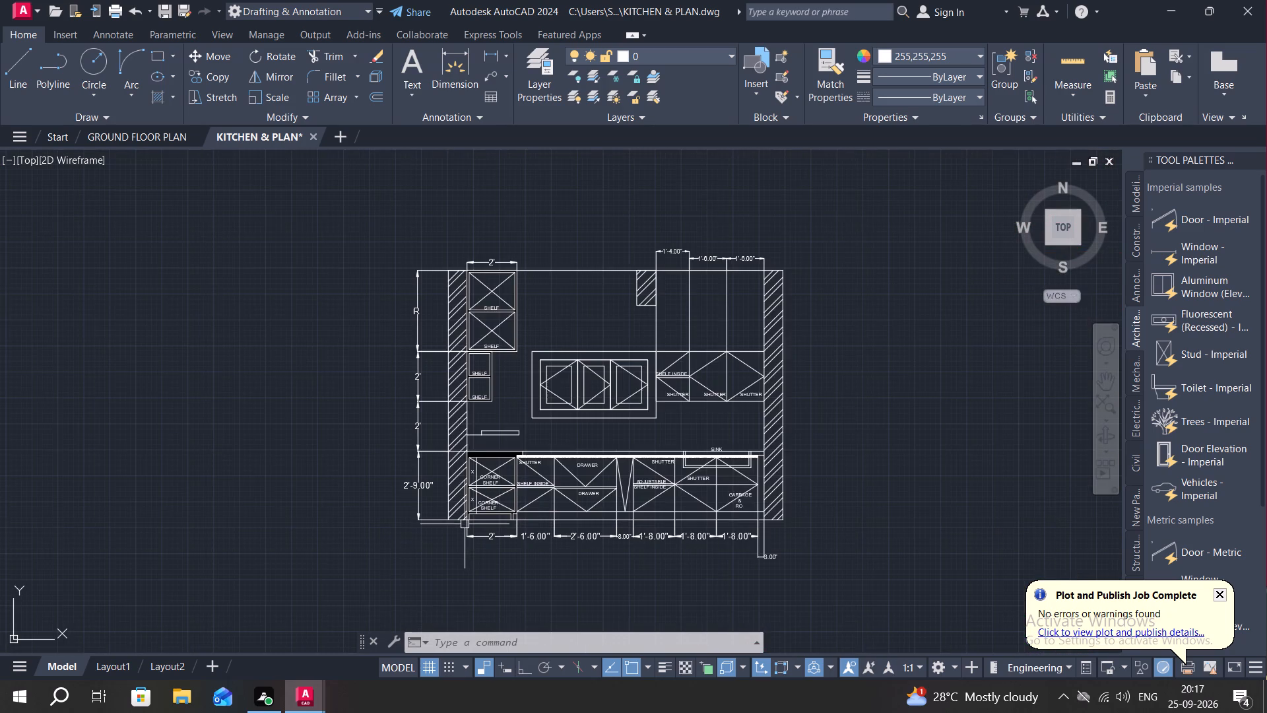
Set up a plot of a window around the whole kitchen elevation using the DWG To PDF.pc3 plotter.
scroll(465, 524, "up", 1)
key("ctrl+p")
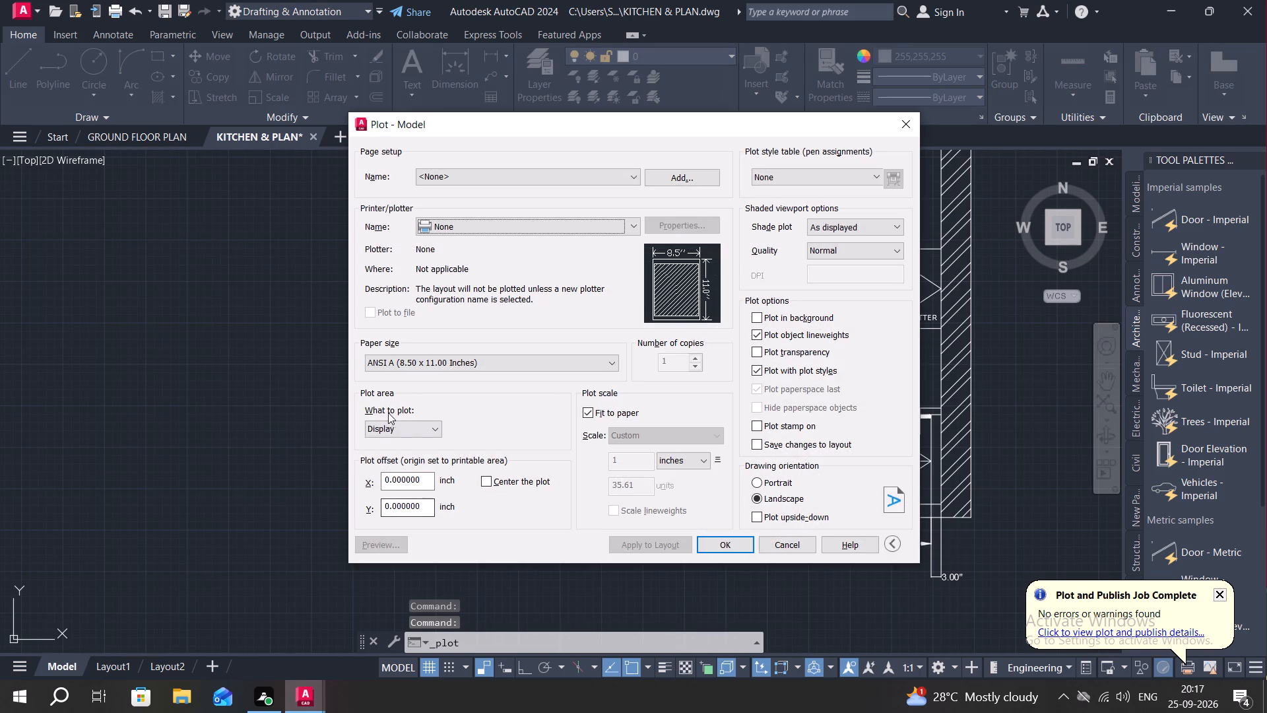
left_click(400, 424)
left_click(408, 474)
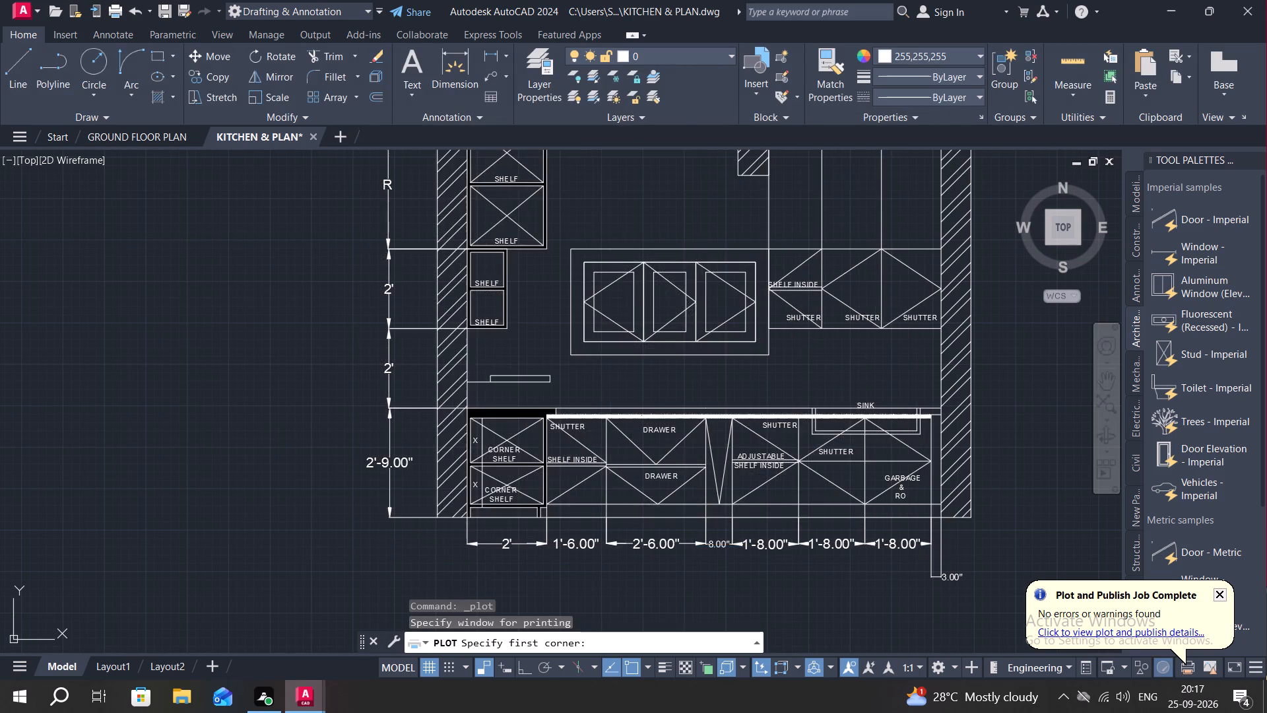
scroll(402, 320, "down", 1)
left_click(350, 151)
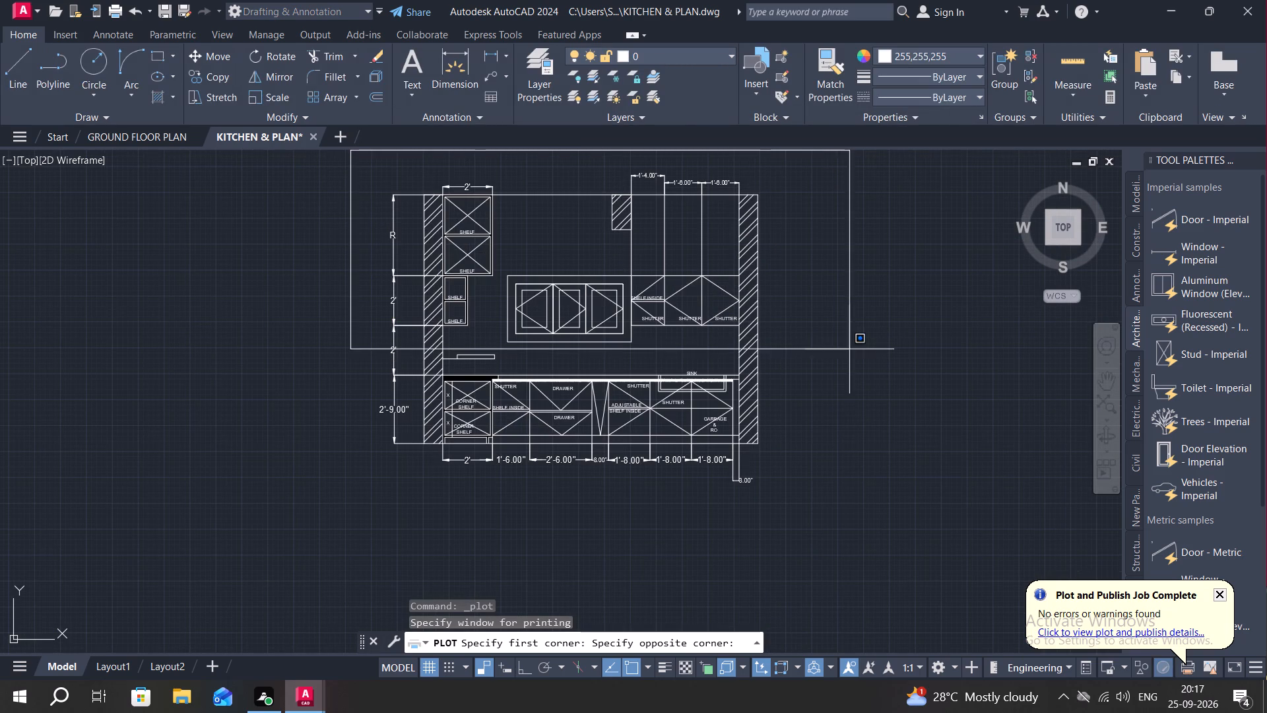
left_click(825, 507)
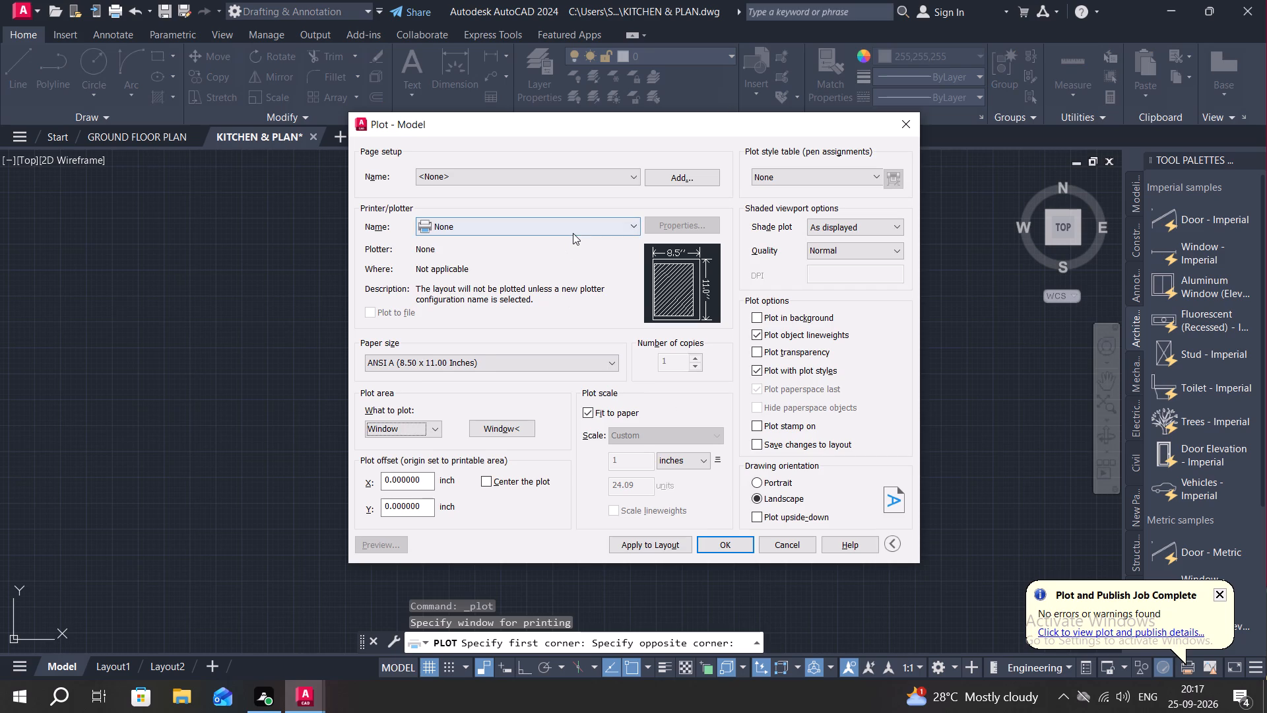
left_click(573, 233)
left_click(495, 414)
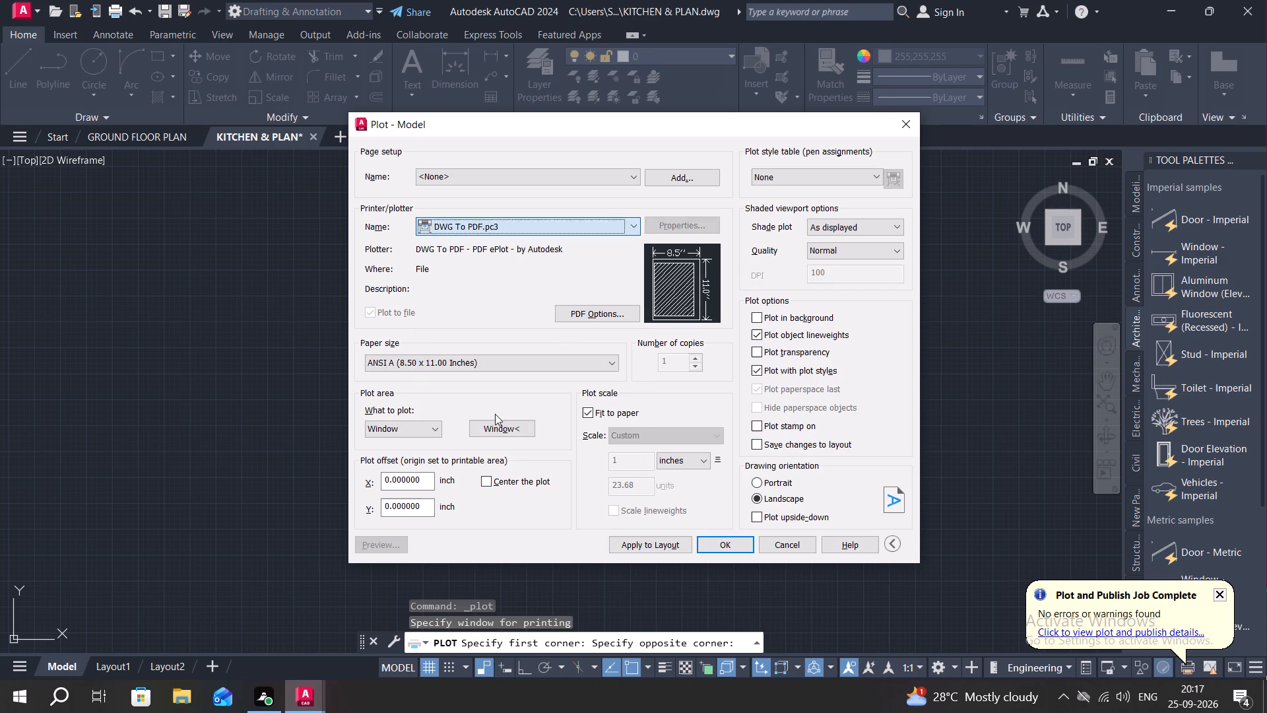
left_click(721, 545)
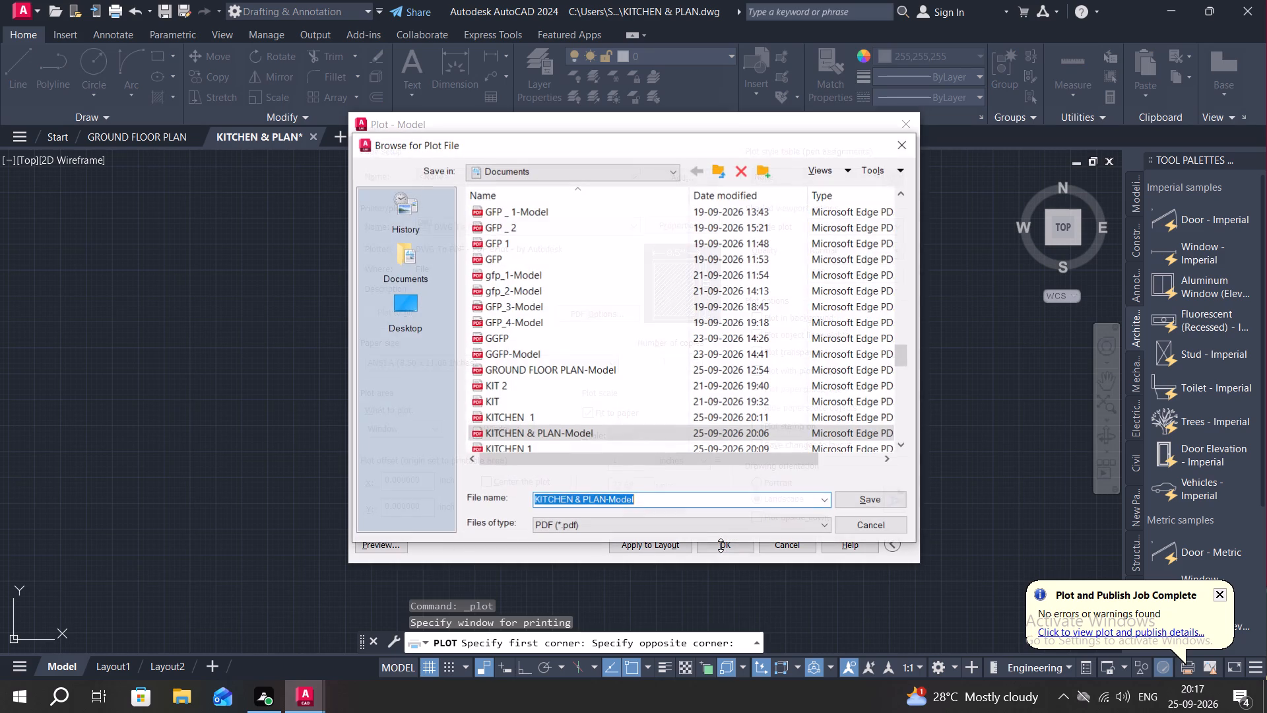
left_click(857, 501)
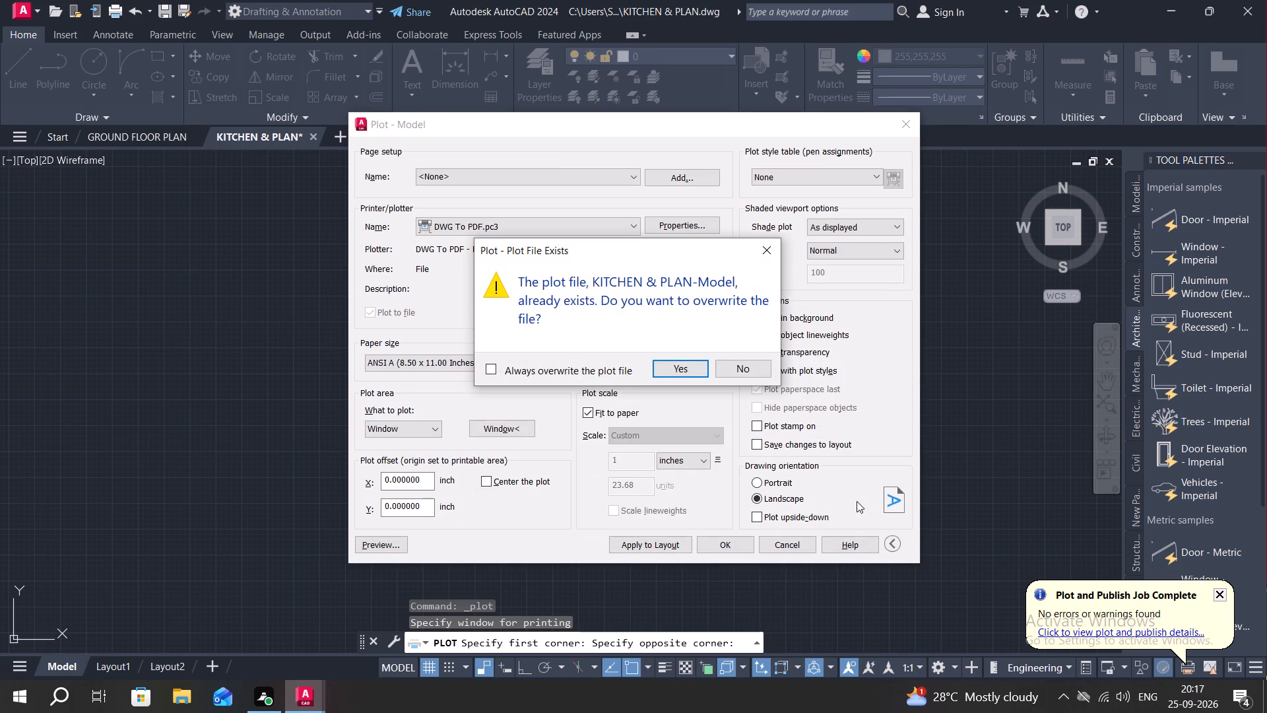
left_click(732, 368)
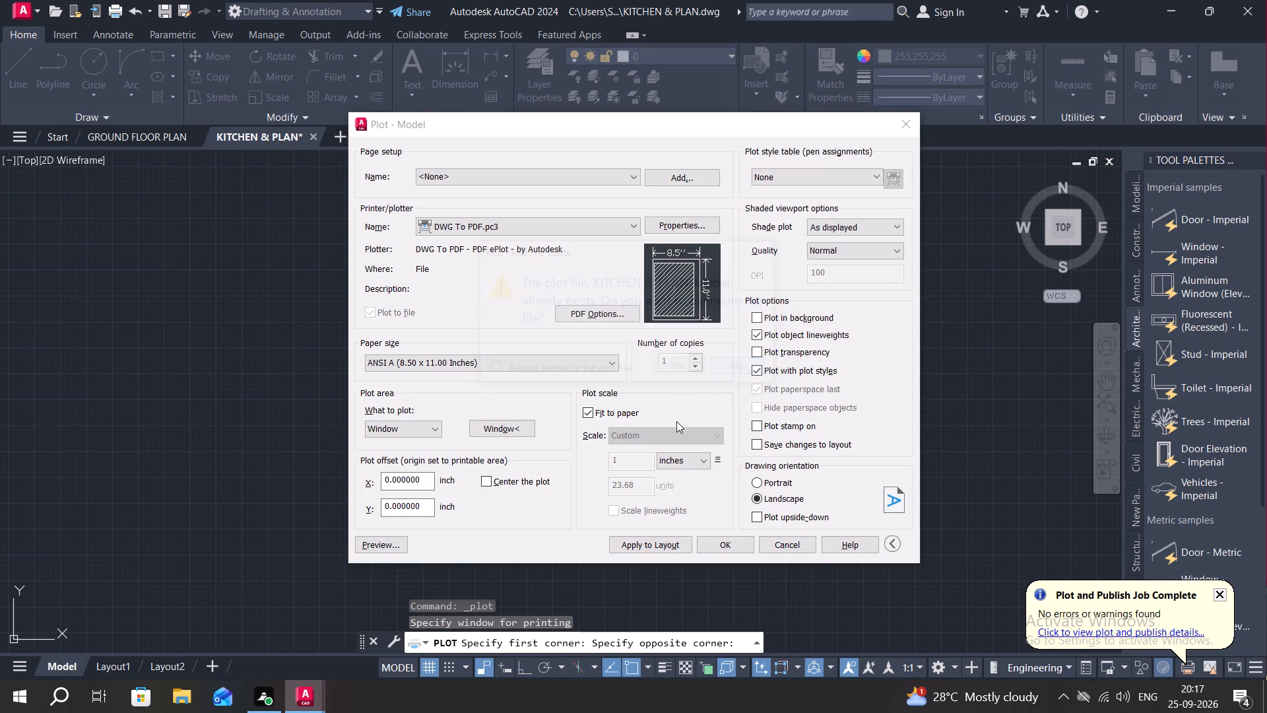
Plot the kitchen elevation to the Documents folder as KITCHEN 1, overwriting the existing PDF.
left_click(715, 548)
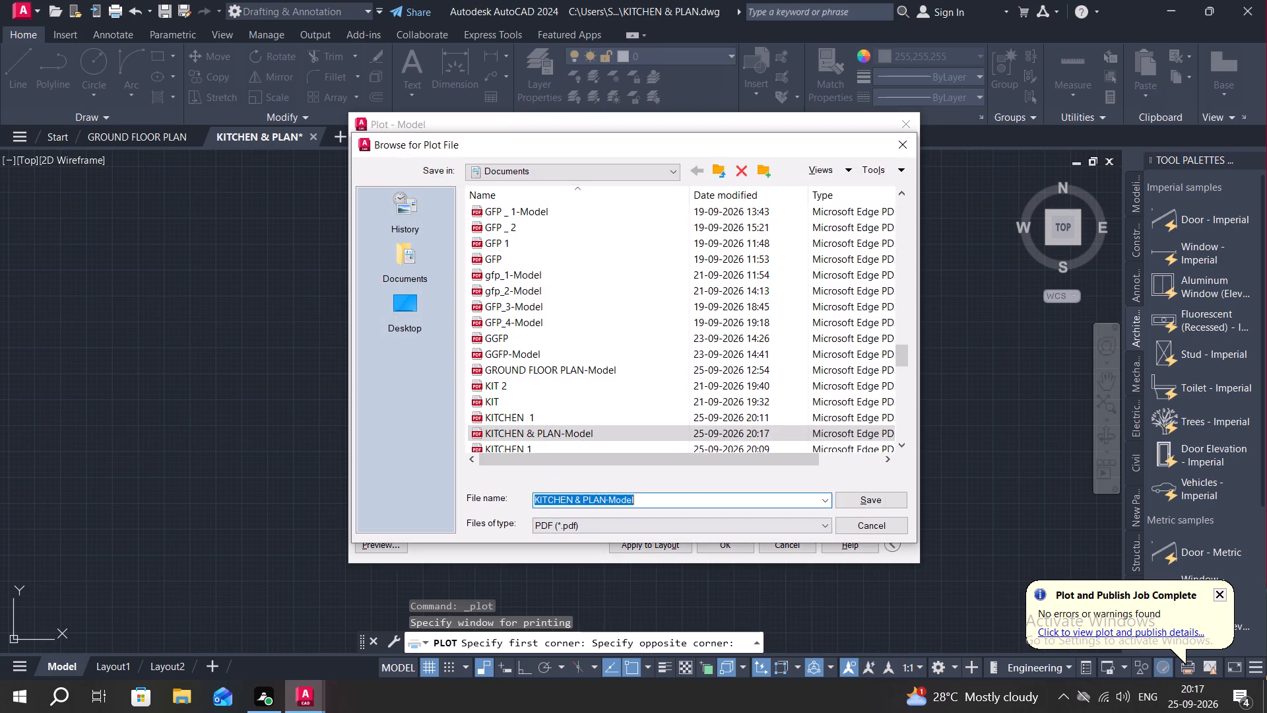
left_click(652, 505)
key("BackSpace")
key("BackSpace")
key("BackSpace")
key("BackSpace")
key("BackSpace")
key("BackSpace")
key("BackSpace")
key("BackSpace")
key("BackSpace")
key("BackSpace")
key("BackSpace")
key("BackSpace")
key("BackSpace")
key("BackSpace")
key("BackSpace")
key("BackSpace")
key("BackSpace")
key("BackSpace")
key("BackSpace")
key("BackSpace")
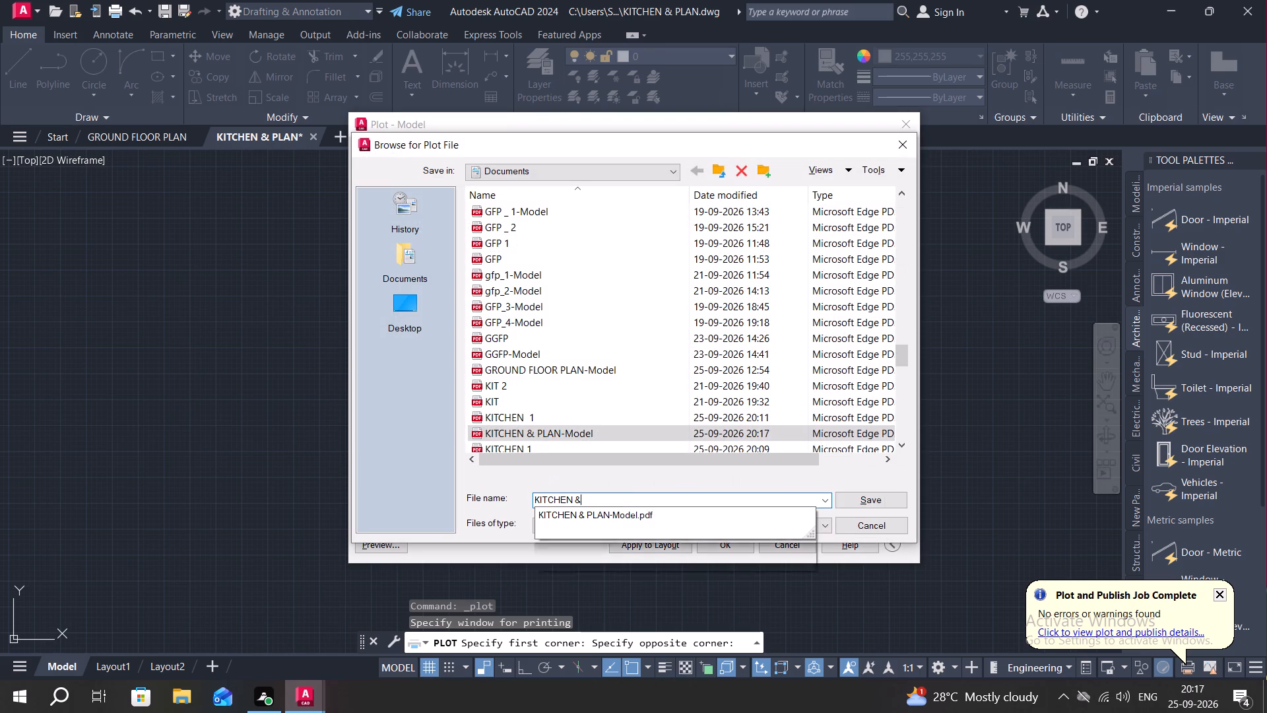
type("KITCHEN 1")
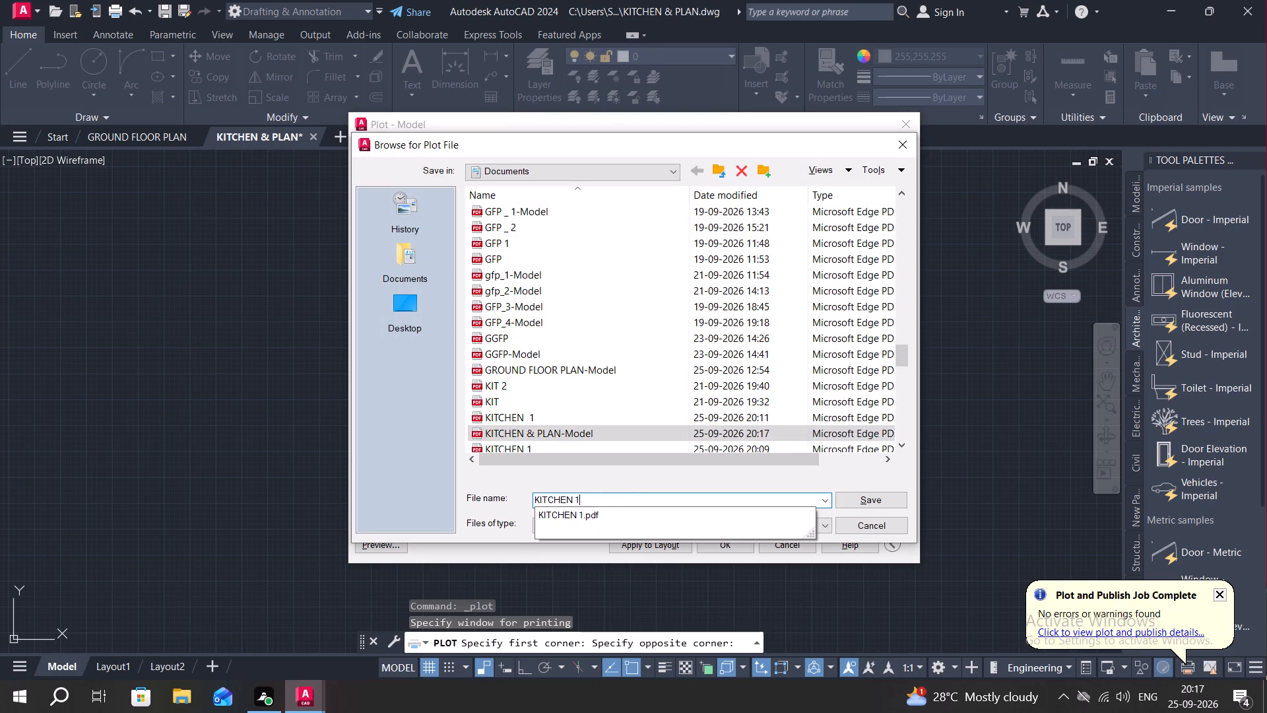
left_click(843, 502)
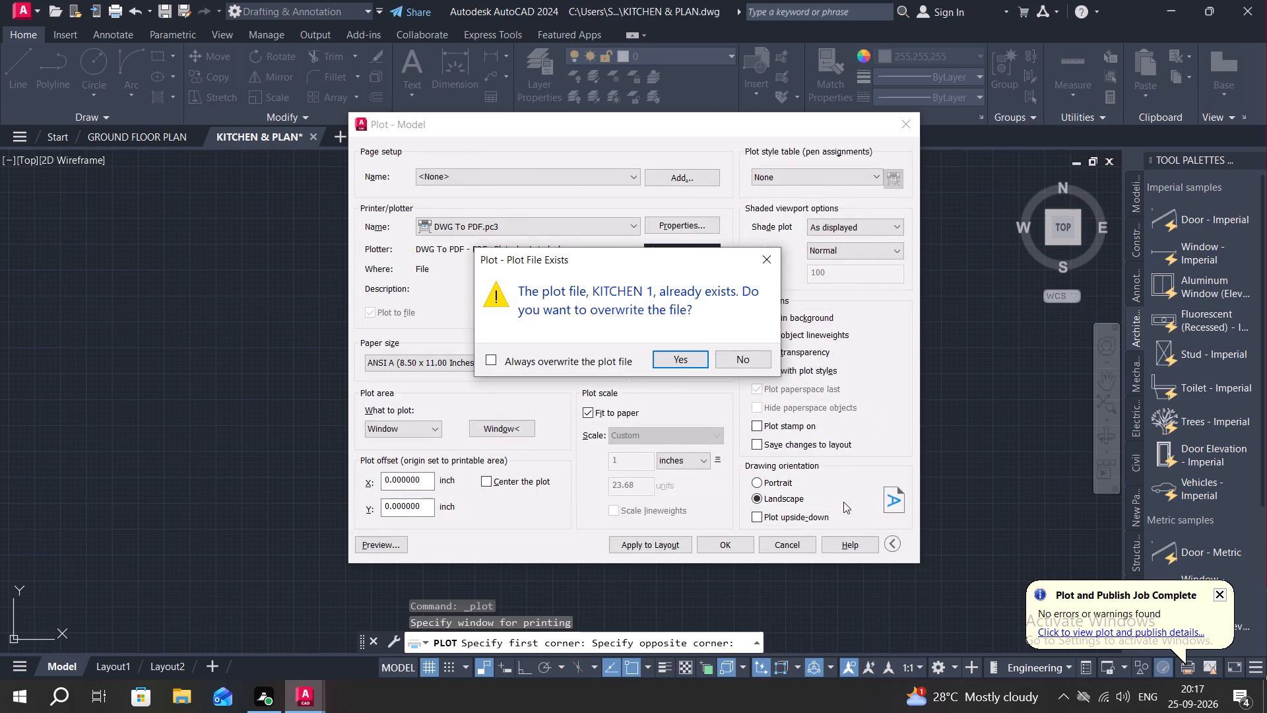
left_click(669, 346)
left_click(682, 363)
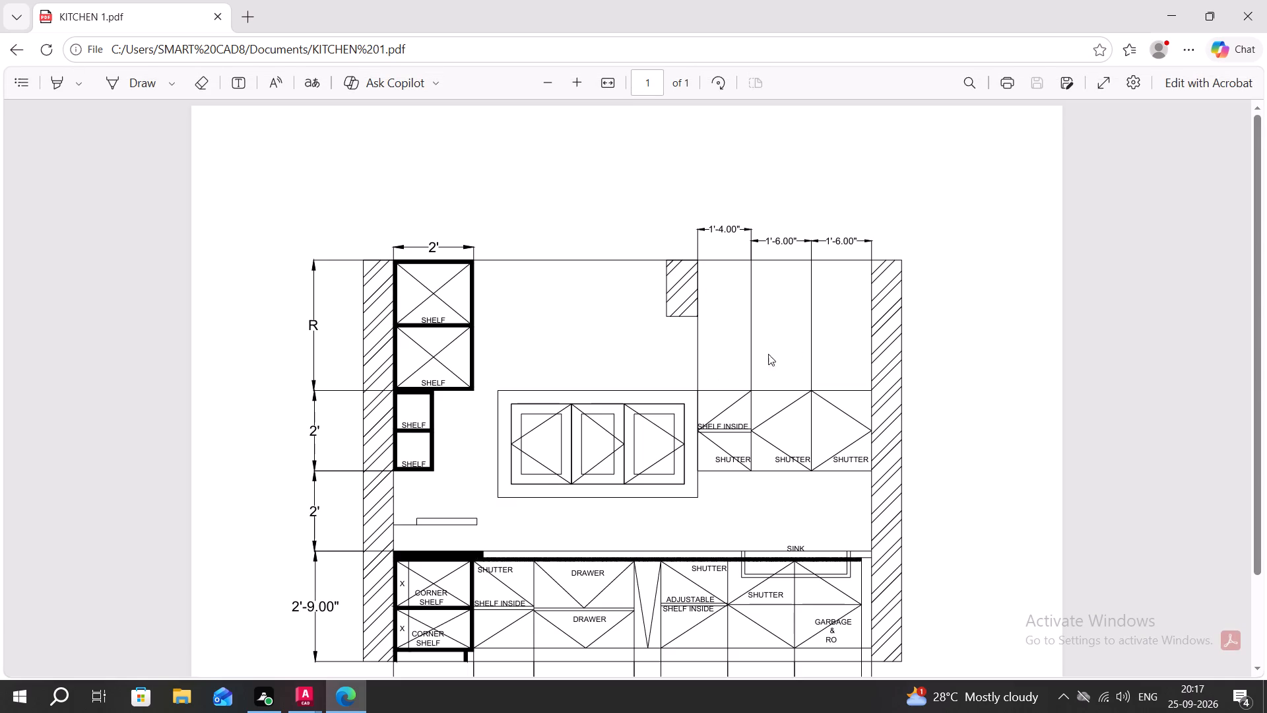
In Microsoft Edge, save a copy of the plotted PDF to the Desktop as KITCHEN 1 and look it over.
left_click(1067, 85)
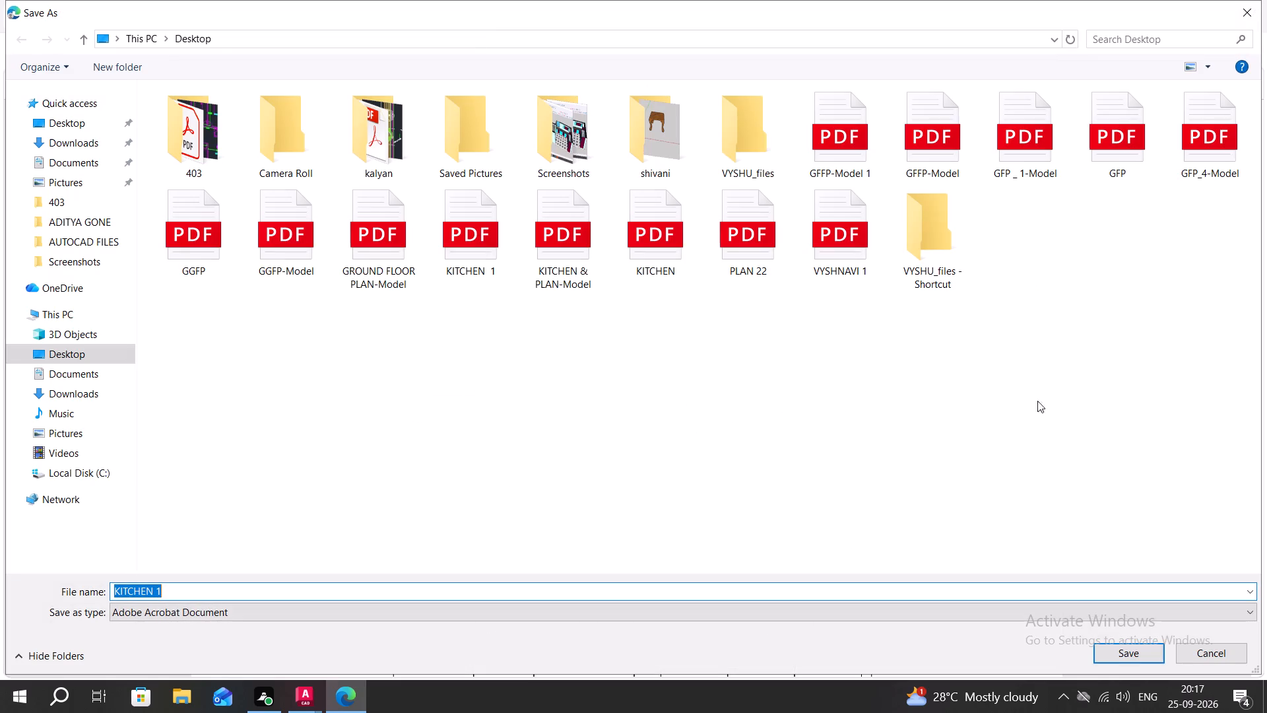
left_click(1099, 653)
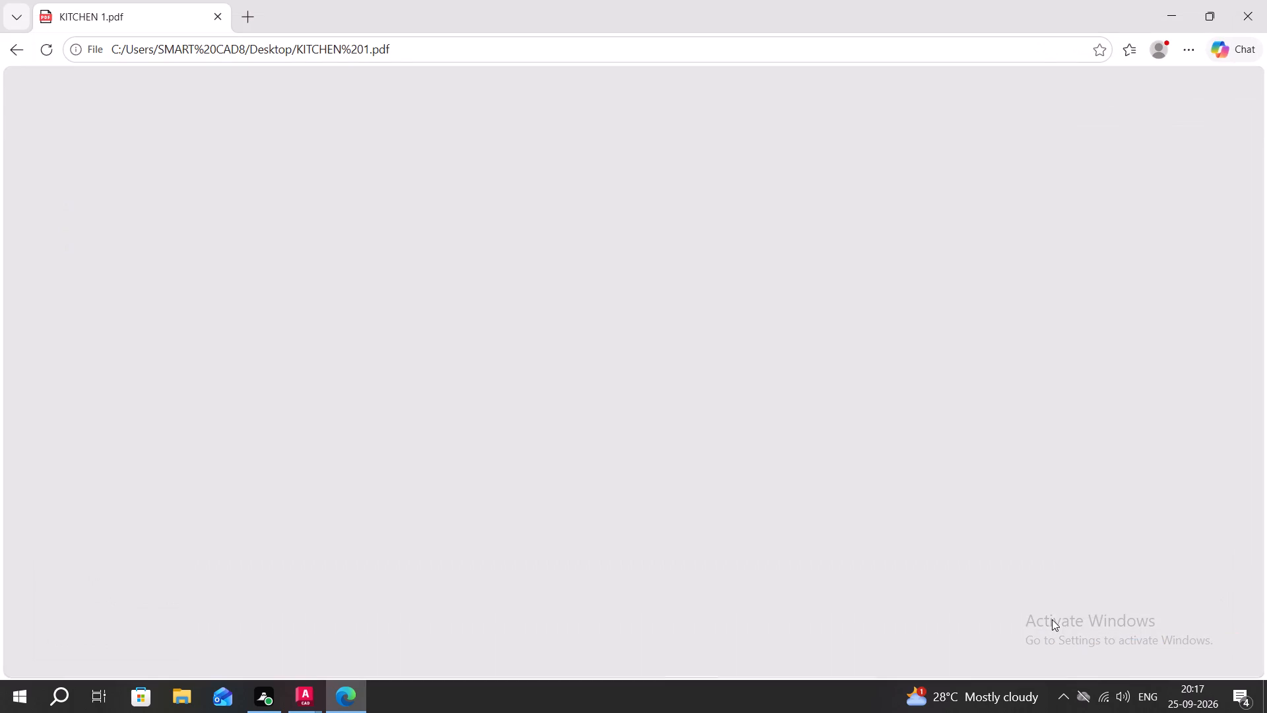
scroll(507, 548, "down", 3)
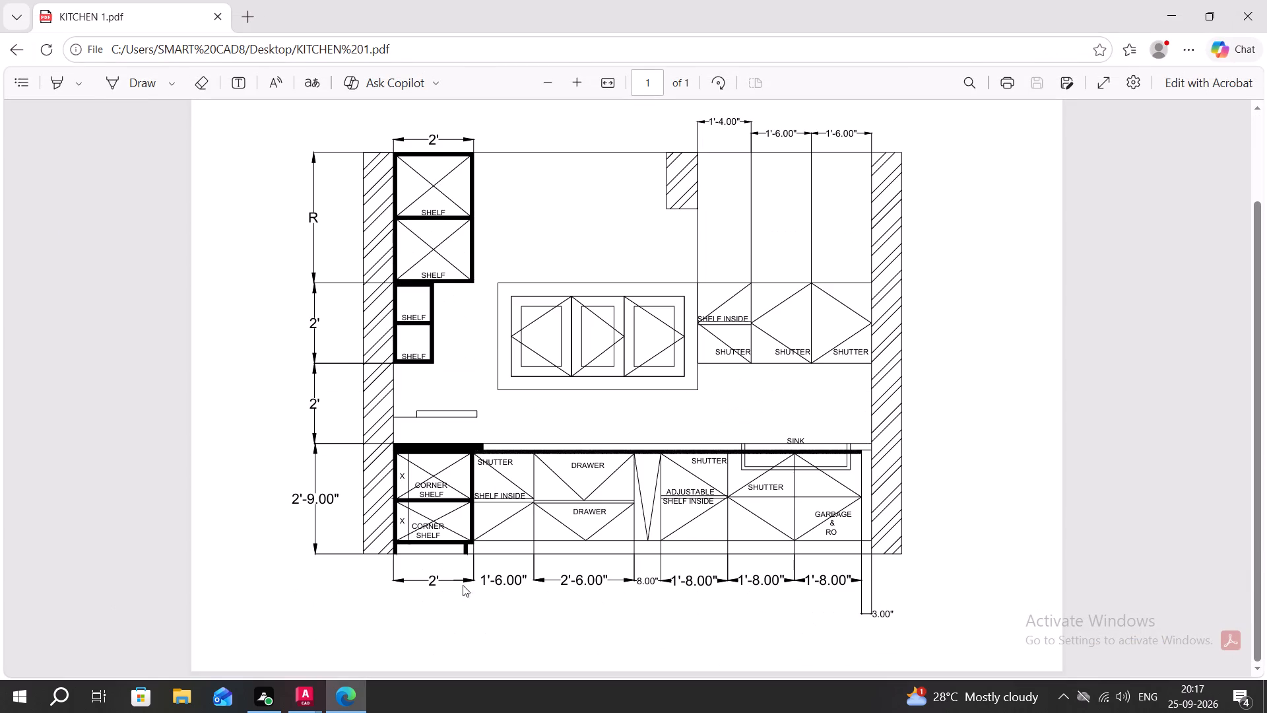
Switch to the GROUND FLOOR PLAN drawing in AutoCAD and save it in Documents under the same name, replacing the existing file.
left_click(311, 696)
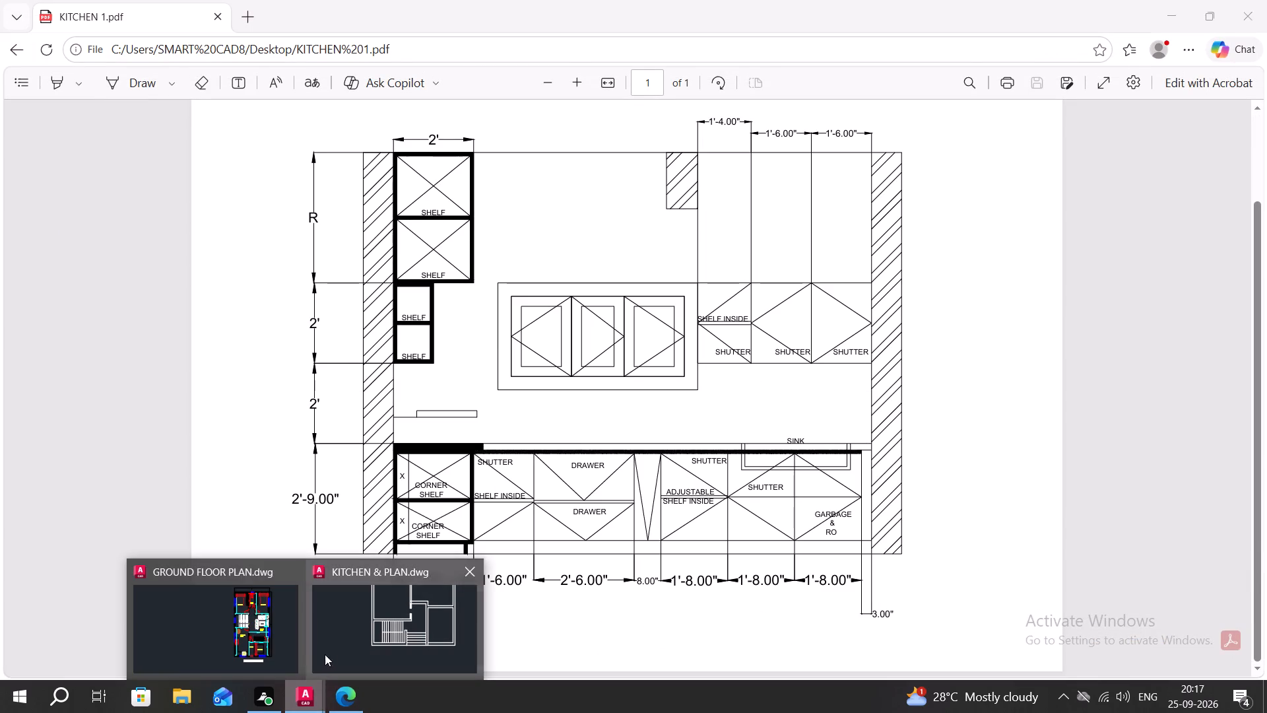
left_click(252, 634)
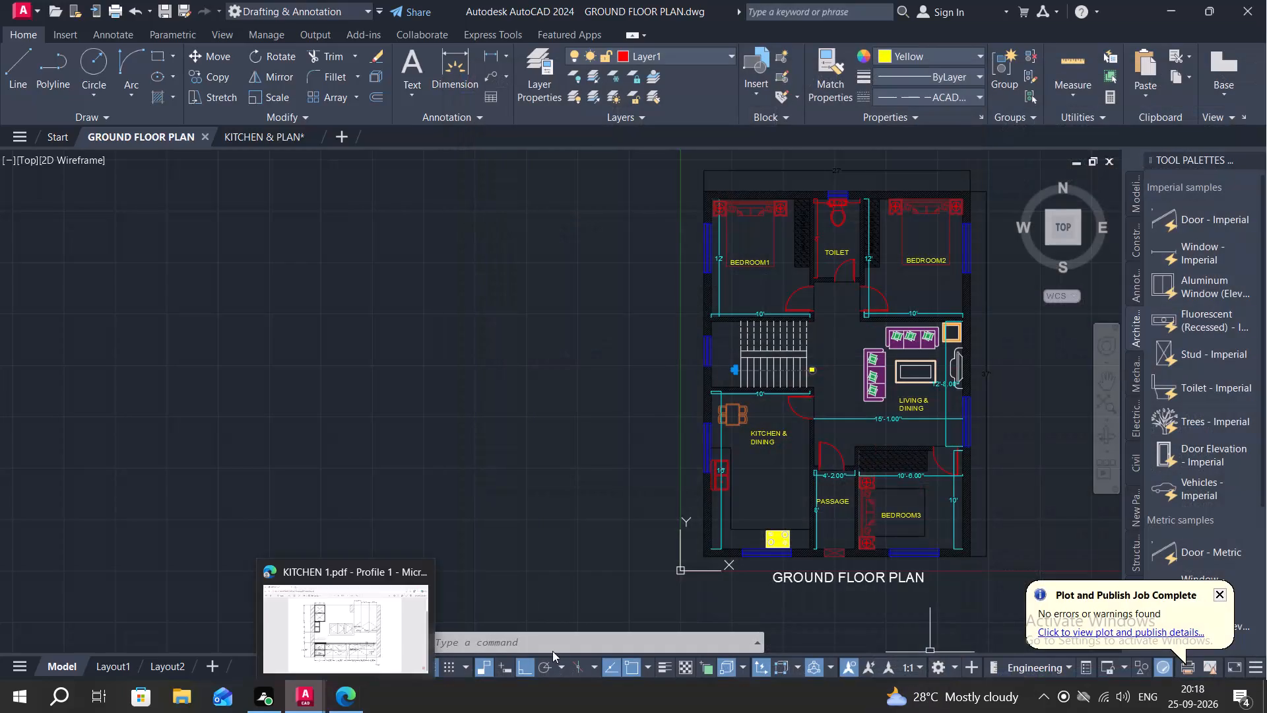
middle_click_drag(536, 572, 680, 633)
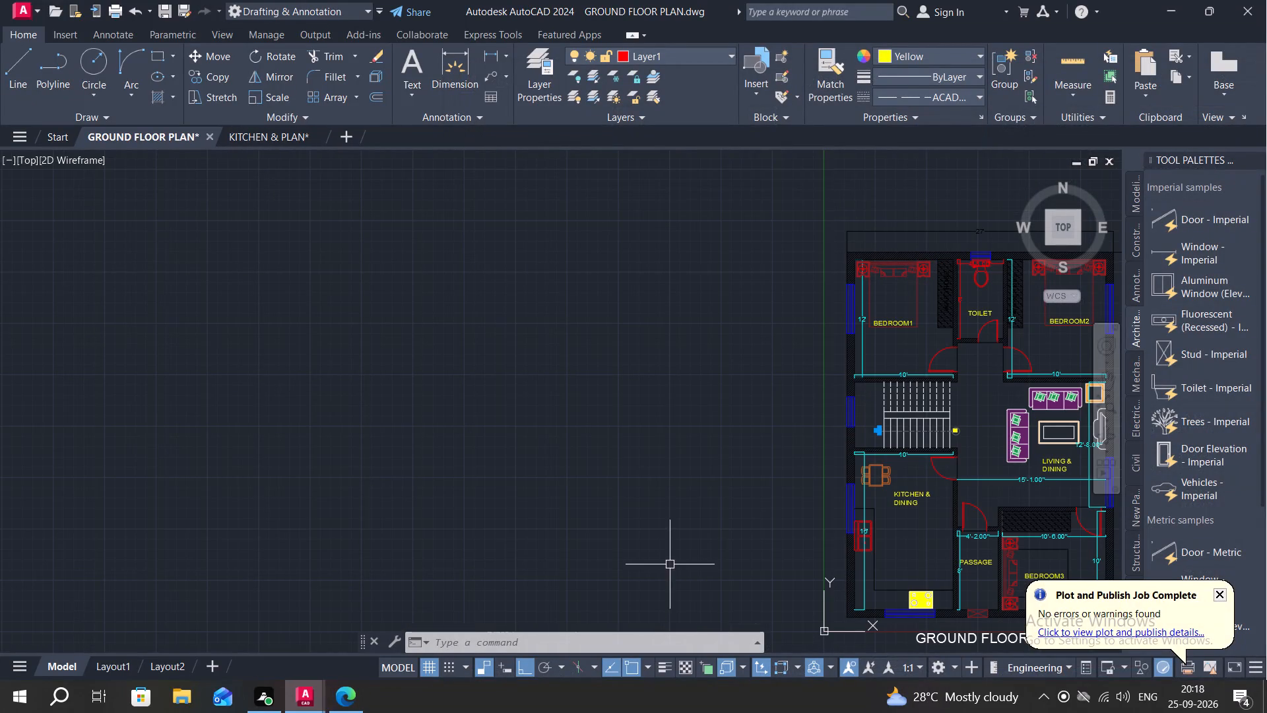
middle_click_drag(768, 528, 253, 455)
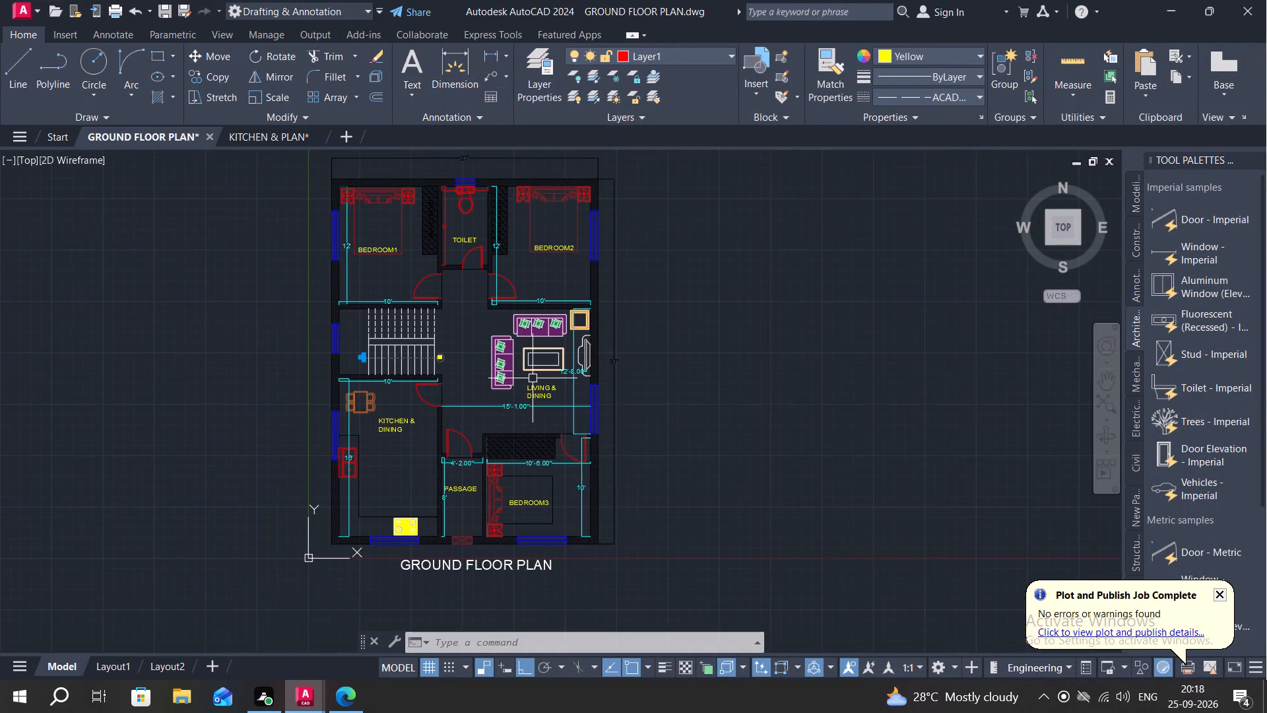
scroll(564, 378, "down", 2)
scroll(641, 355, "down", 1)
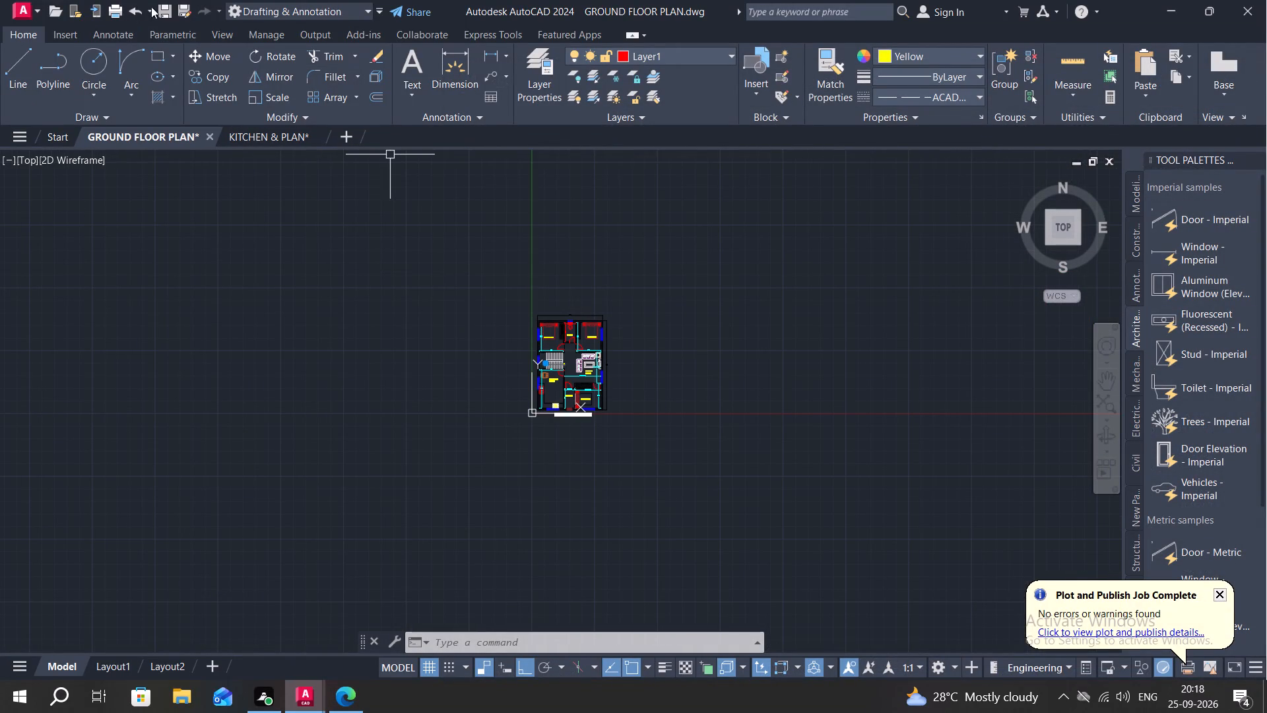
left_click(183, 6)
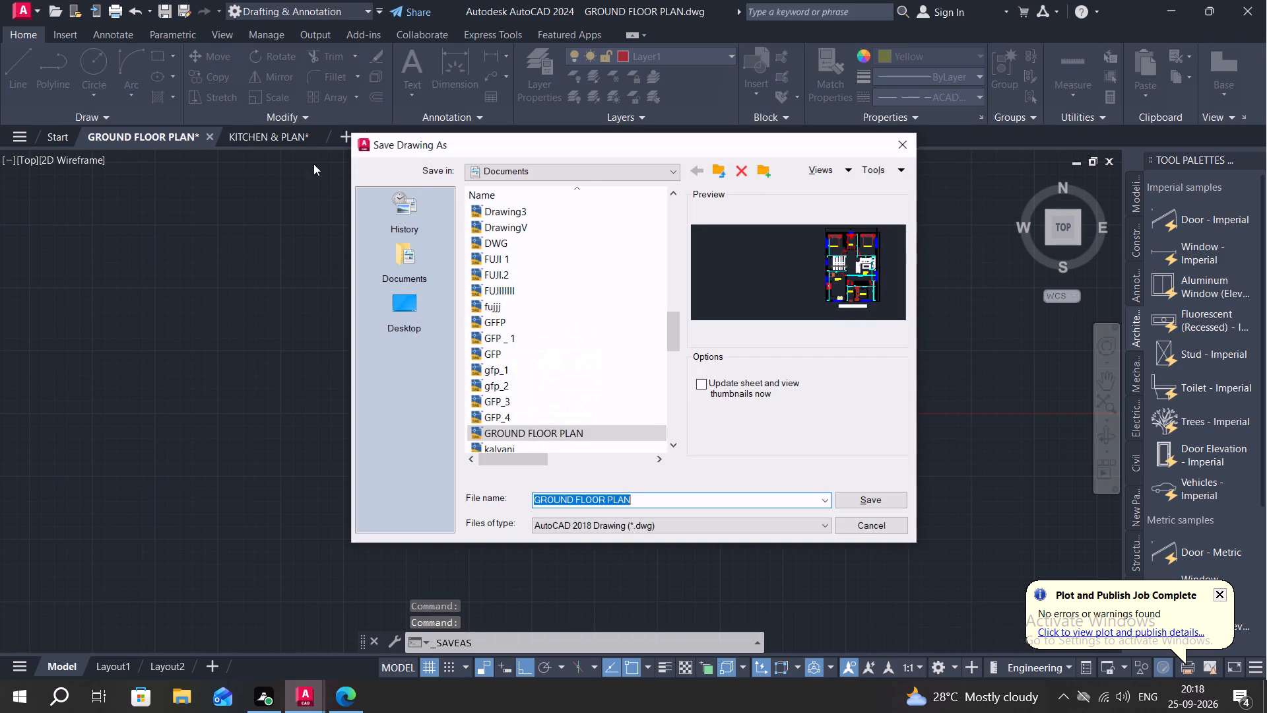
left_click(858, 499)
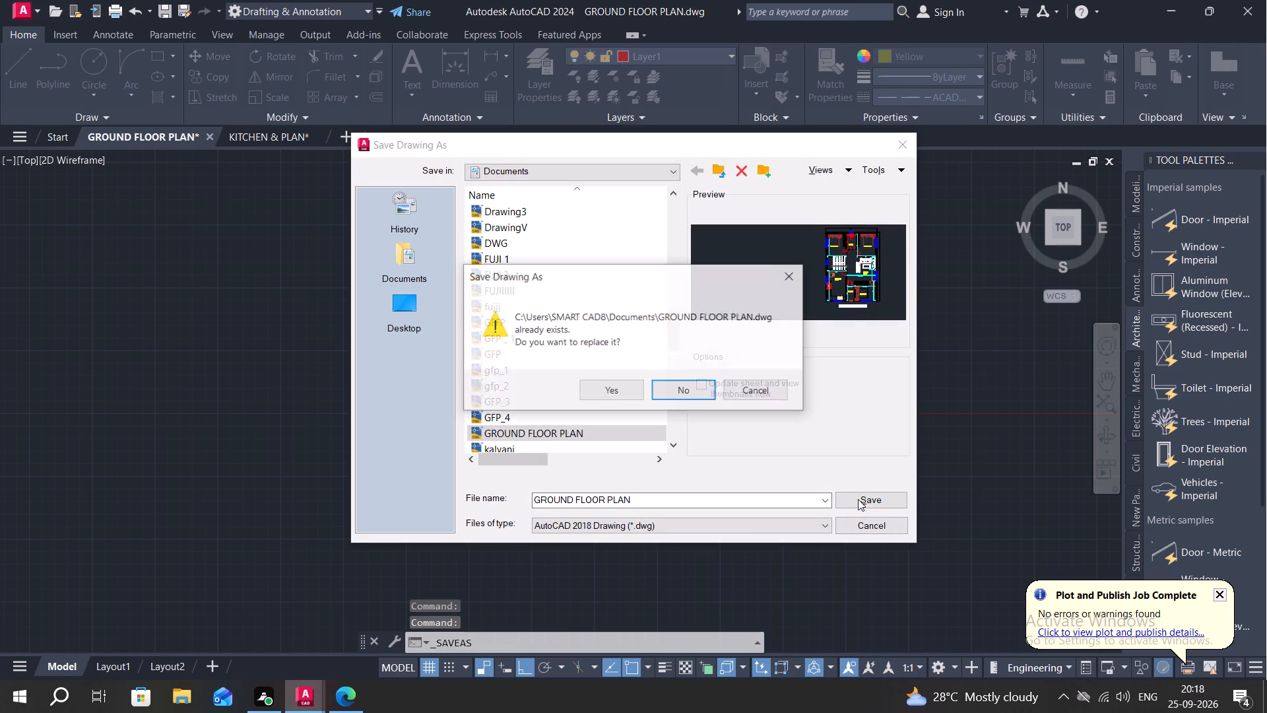
left_click(859, 505)
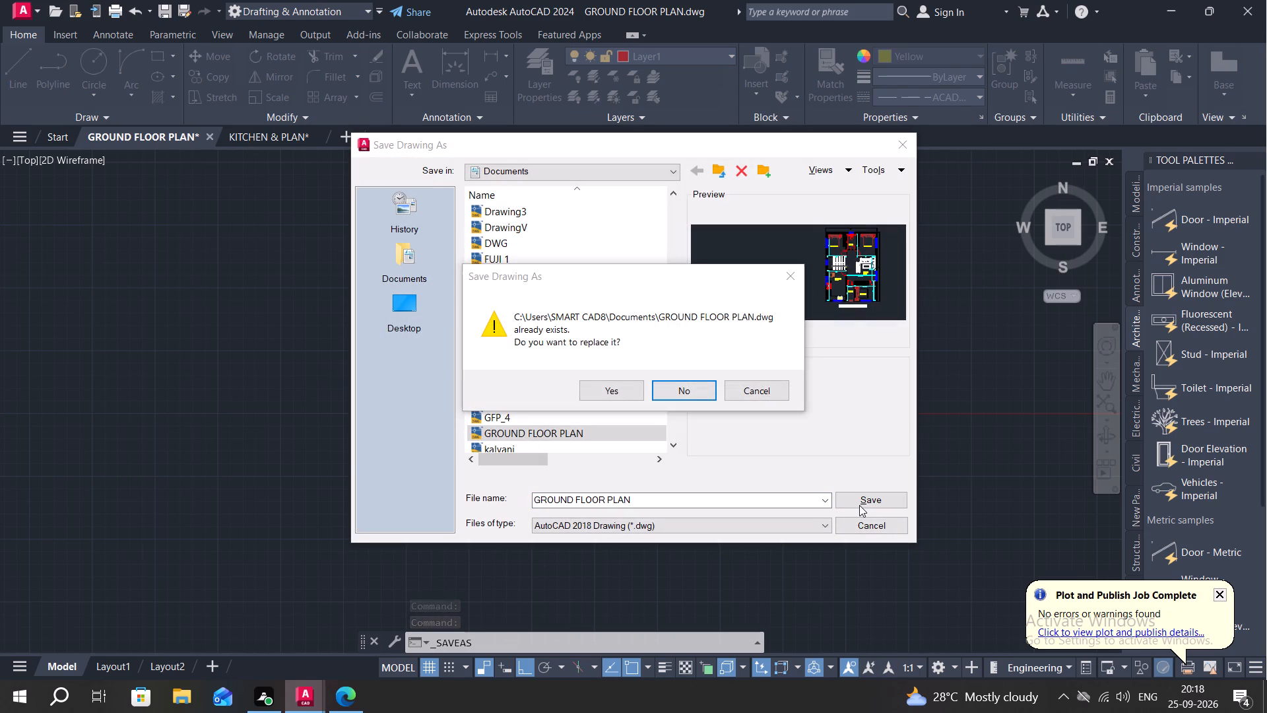
left_click(610, 397)
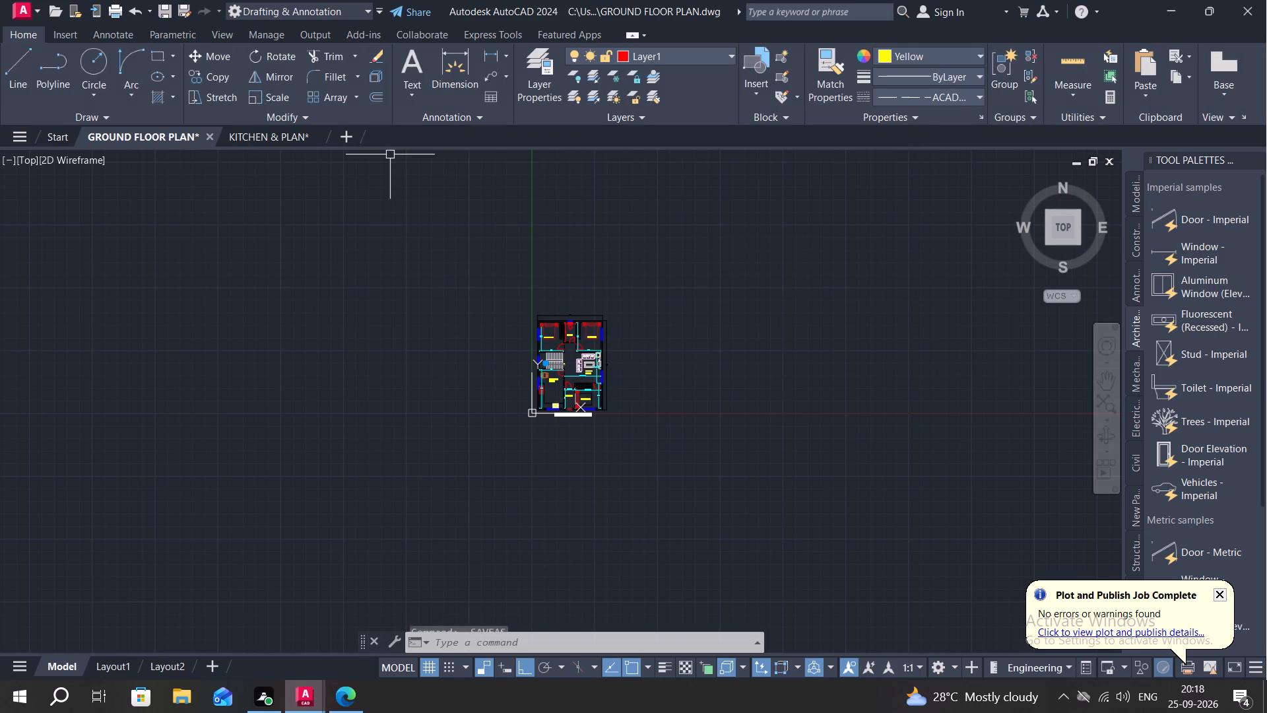